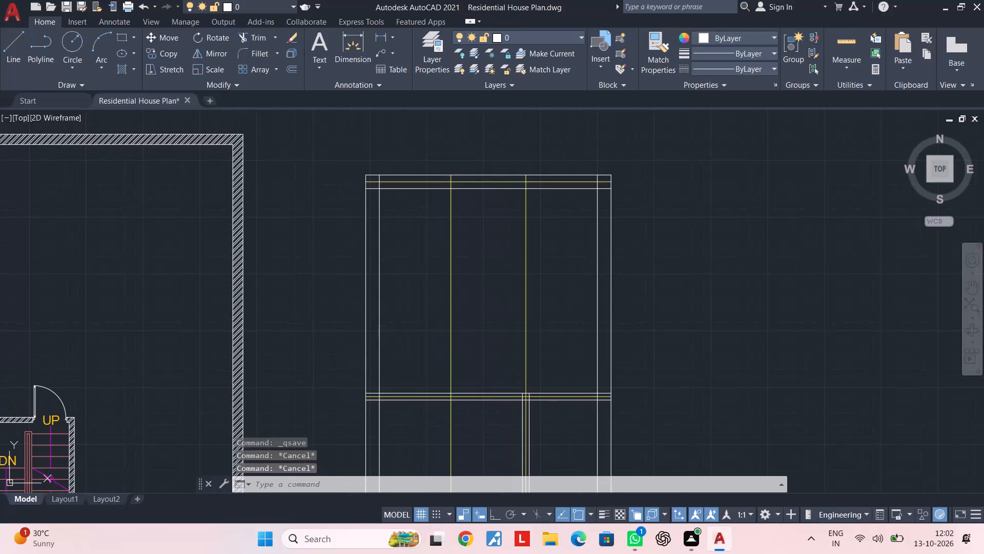
Draw a 1' by 1' rectangular column at the top-left outer wall corner of the new plan.
{"action": "key", "text": "Escape"}
{"action": "key", "text": "Escape"}
{"action": "key", "text": "Escape"}
{"action": "scroll", "coordinate": [377, 171], "scroll_direction": "up", "scroll_amount": 3}
{"action": "middle_click_drag", "start_coordinate": [397, 217], "coordinate": [427, 208]}
{"action": "key", "text": "Escape"}
{"action": "key", "text": "Escape"}
{"action": "key", "text": "Escape"}
{"action": "key", "text": "Escape"}
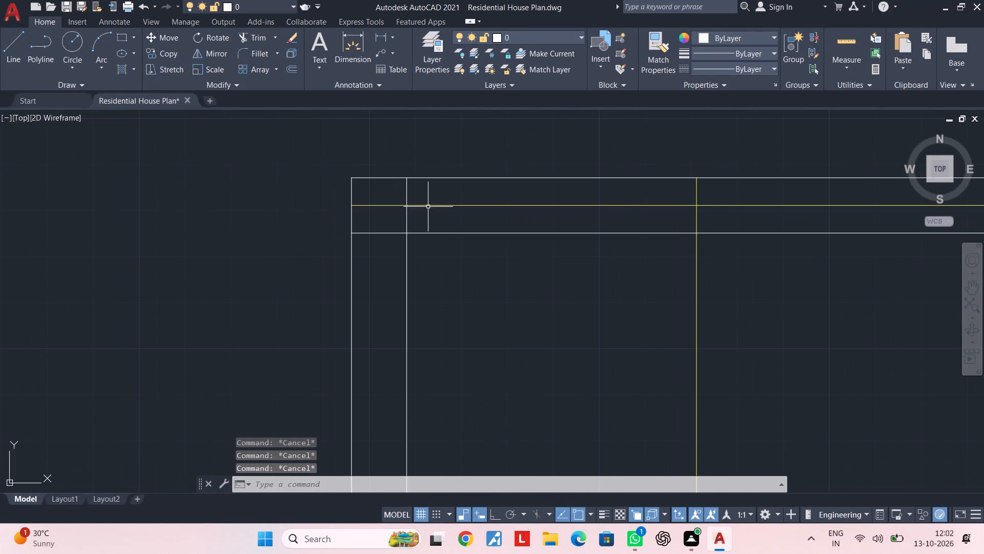
{"action": "type", "text": "REC"}
{"action": "key", "text": "space"}
{"action": "scroll", "coordinate": [420, 189], "scroll_direction": "up", "scroll_amount": 1}
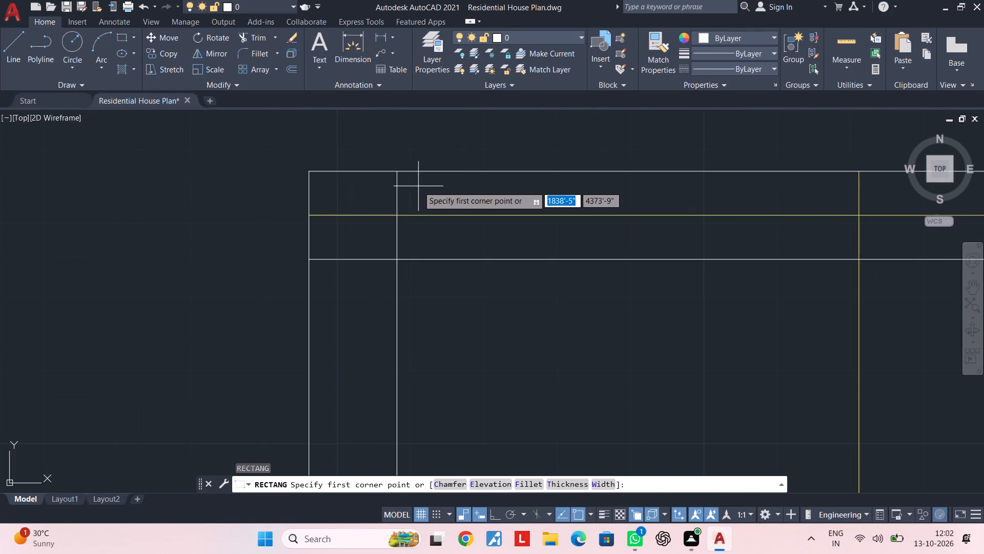
{"action": "left_click", "coordinate": [398, 172]}
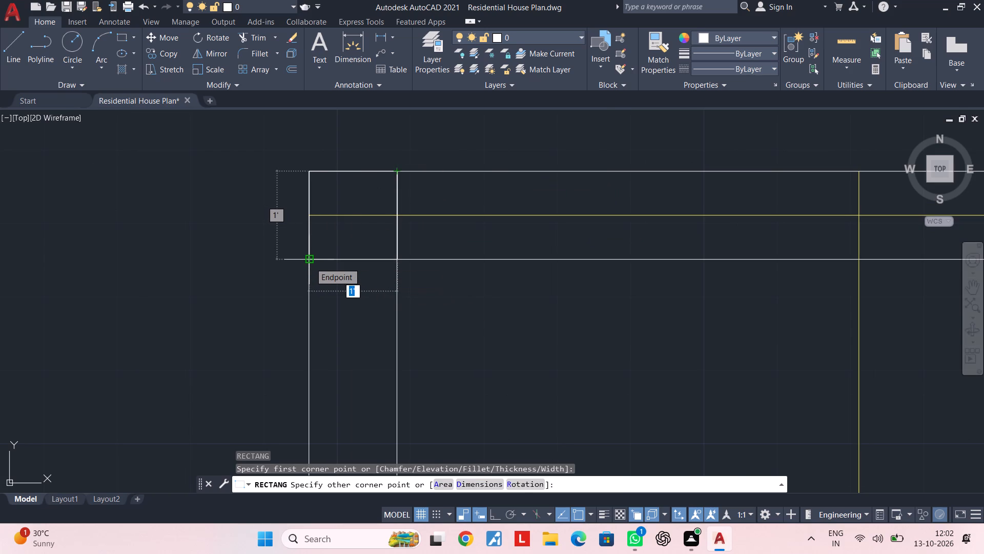
{"action": "left_click", "coordinate": [310, 263]}
{"action": "key", "text": "Escape"}
{"action": "key", "text": "Escape"}
{"action": "key", "text": "Escape"}
{"action": "key", "text": "Escape"}
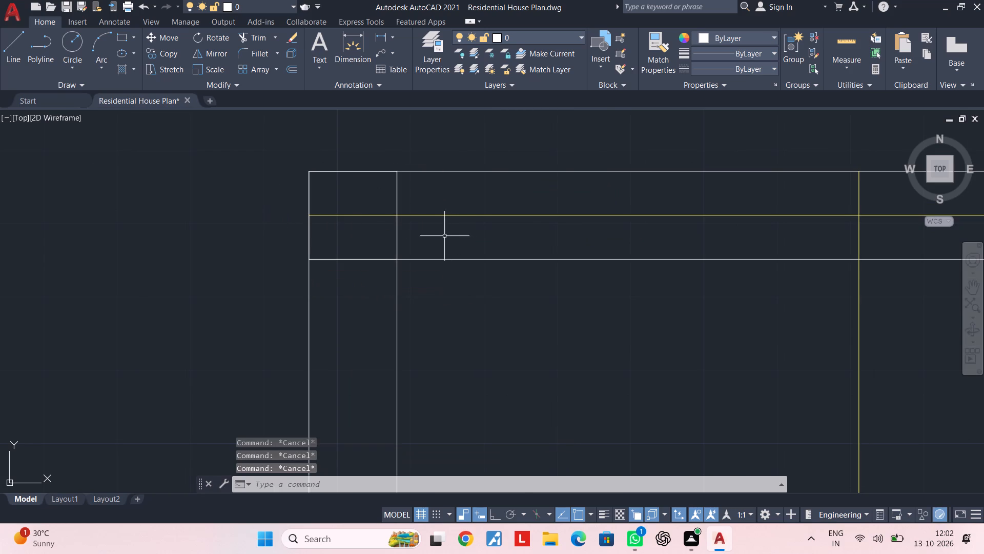
{"action": "key", "text": "Escape"}
Trim the yellow centreline of the top wall inside the top-left column.
{"action": "key", "text": "t"}
{"action": "type", "text": "R"}
{"action": "key", "text": "space"}
{"action": "left_click", "coordinate": [381, 217]}
{"action": "key", "text": "Escape"}
{"action": "key", "text": "Escape"}
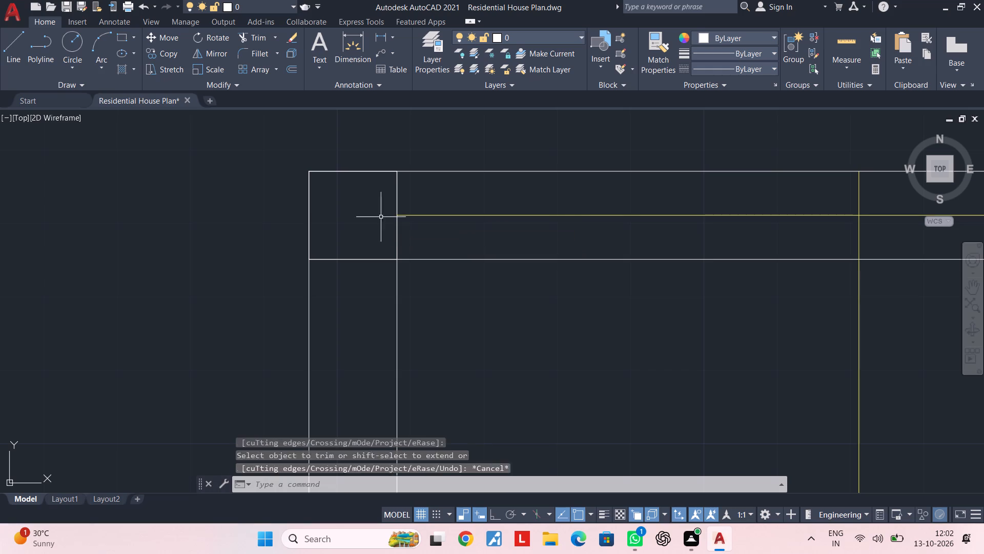
Trim the ends of both vertical yellow centrelines that project above the top wall's centreline.
{"action": "middle_click_drag", "start_coordinate": [461, 244], "coordinate": [449, 233]}
{"action": "key", "text": "Escape"}
{"action": "key", "text": "Escape"}
{"action": "middle_click_drag", "start_coordinate": [524, 223], "coordinate": [421, 223]}
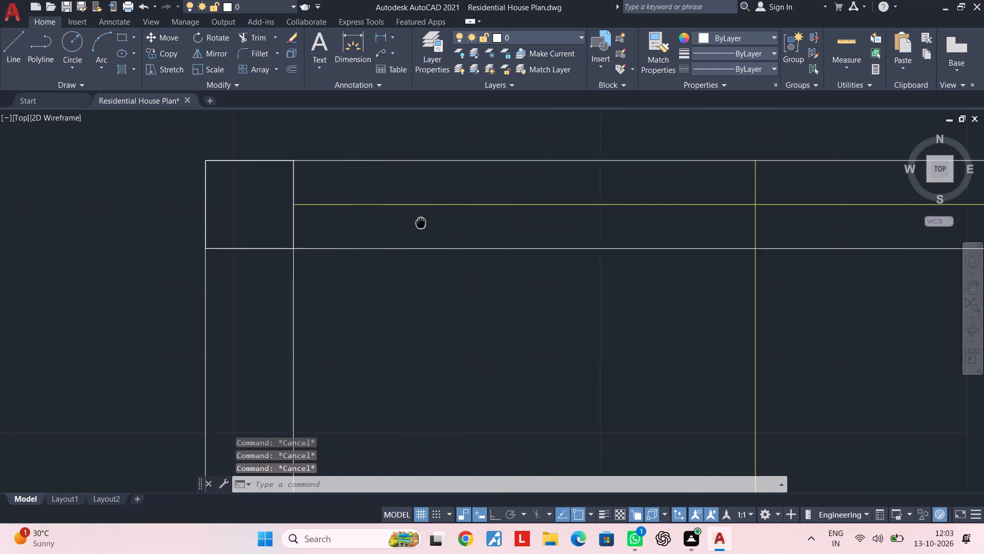
{"action": "middle_click_drag", "start_coordinate": [421, 223], "coordinate": [378, 223]}
{"action": "key", "text": "Escape"}
{"action": "key", "text": "Escape"}
{"action": "middle_click_drag", "start_coordinate": [467, 234], "coordinate": [377, 234]}
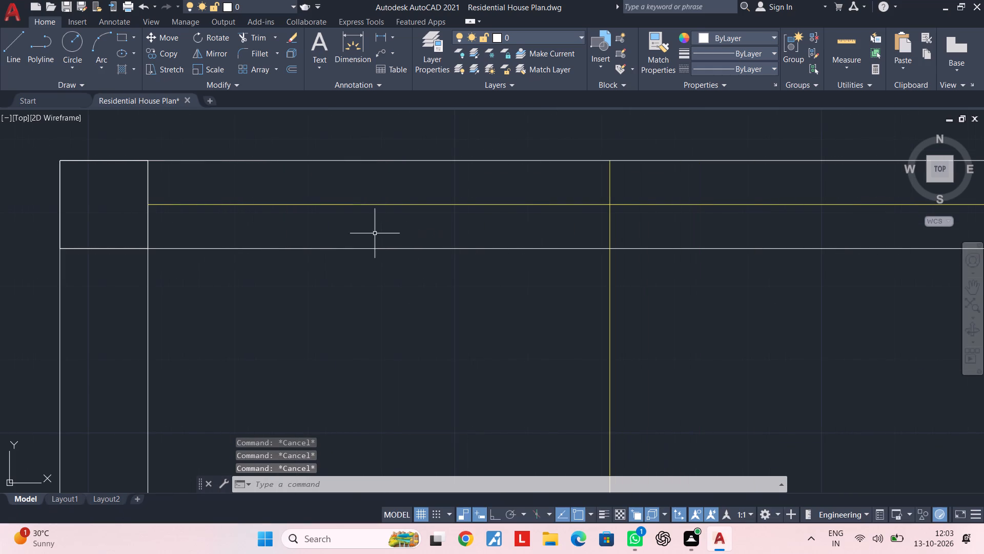
{"action": "key", "text": "Escape"}
{"action": "key", "text": "Escape"}
{"action": "type", "text": "TR"}
{"action": "key", "text": "space"}
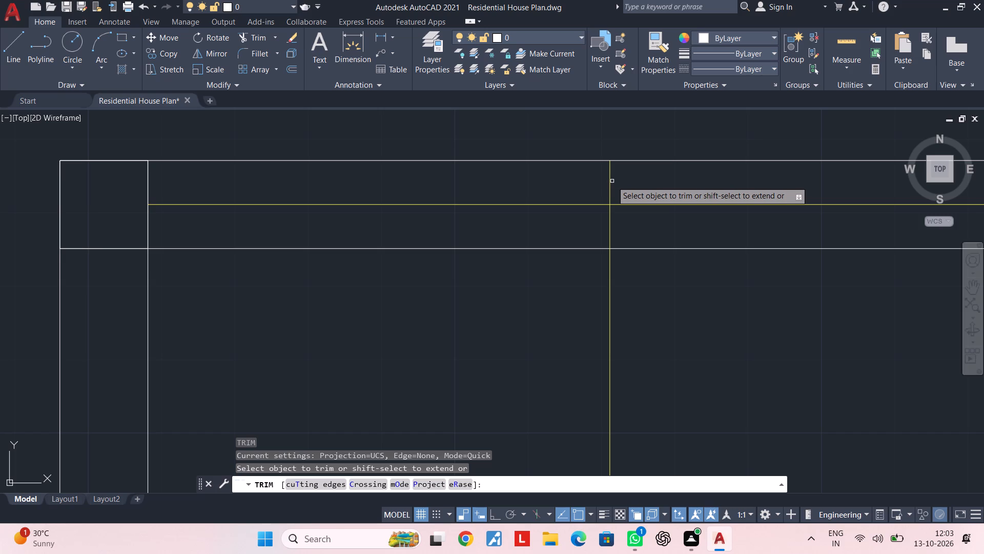
{"action": "left_click", "coordinate": [609, 181]}
{"action": "scroll", "coordinate": [672, 188], "scroll_direction": "down", "scroll_amount": 1}
{"action": "middle_click_drag", "start_coordinate": [672, 188], "coordinate": [397, 190]}
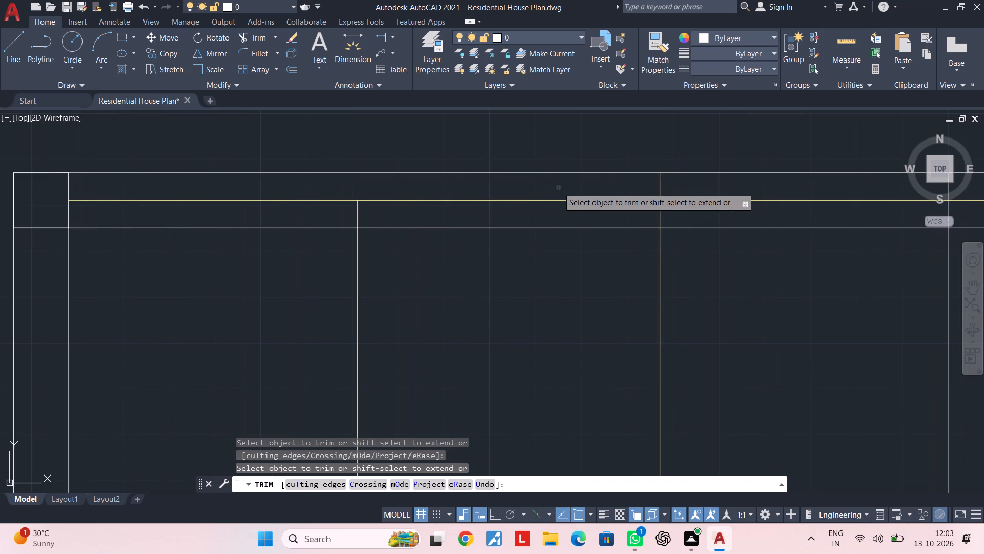
{"action": "left_click", "coordinate": [661, 184]}
{"action": "scroll", "coordinate": [668, 201], "scroll_direction": "down", "scroll_amount": 3}
{"action": "middle_click_drag", "start_coordinate": [684, 205], "coordinate": [576, 211]}
{"action": "key", "text": "Escape"}
Trim the top wall's yellow centreline inside the top-right wall corner.
{"action": "scroll", "coordinate": [612, 209], "scroll_direction": "up", "scroll_amount": 4}
{"action": "middle_click_drag", "start_coordinate": [663, 219], "coordinate": [541, 219]}
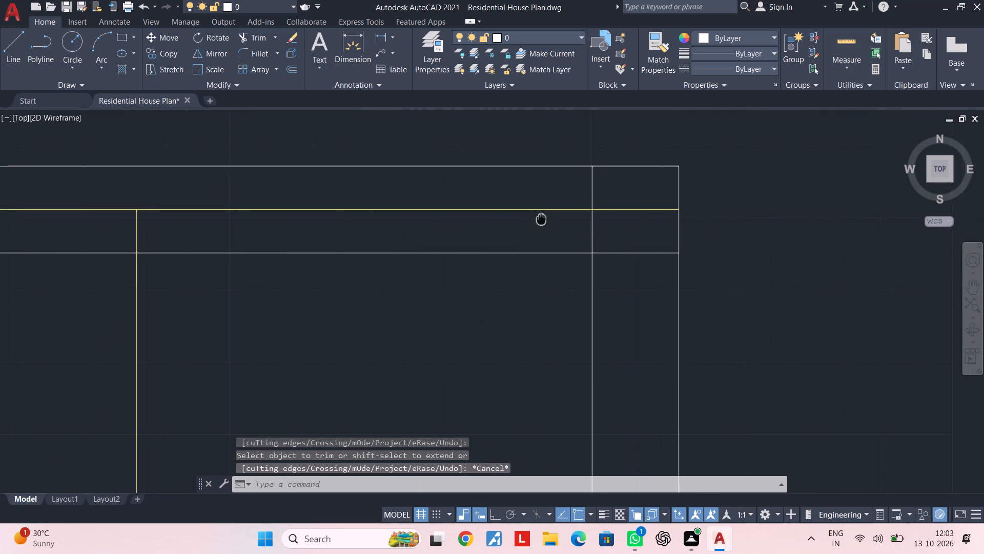
{"action": "middle_click_drag", "start_coordinate": [541, 219], "coordinate": [541, 219]}
{"action": "key", "text": "Escape"}
{"action": "key", "text": "Escape"}
{"action": "type", "text": "TR"}
{"action": "key", "text": "space"}
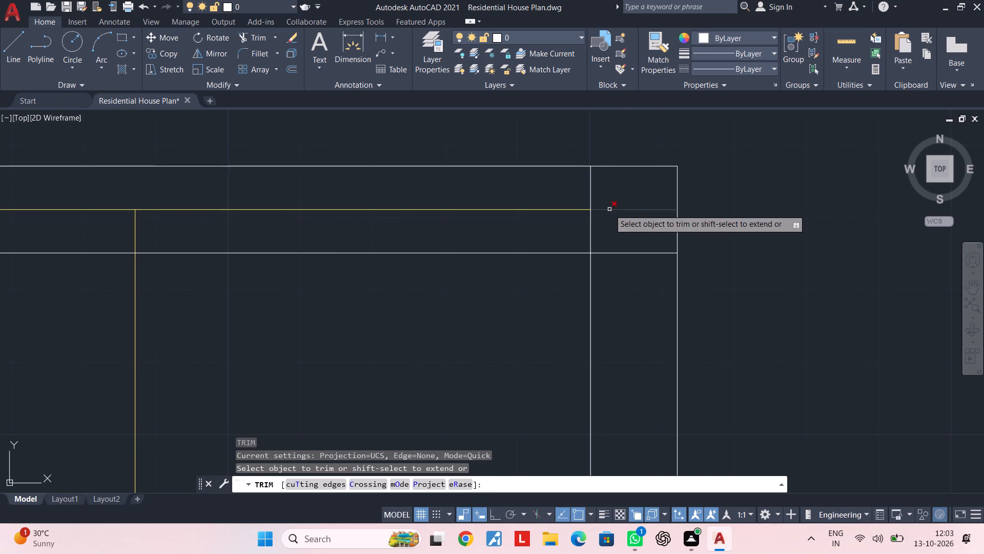
{"action": "left_click", "coordinate": [609, 209]}
{"action": "key", "text": "Escape"}
{"action": "key", "text": "Escape"}
Draw a 1' by 1' rectangular column at the top-right outer wall corner.
{"action": "key", "text": "t"}
{"action": "key", "text": "Escape"}
{"action": "type", "text": "REC"}
{"action": "key", "text": "space"}
{"action": "left_click", "coordinate": [592, 167]}
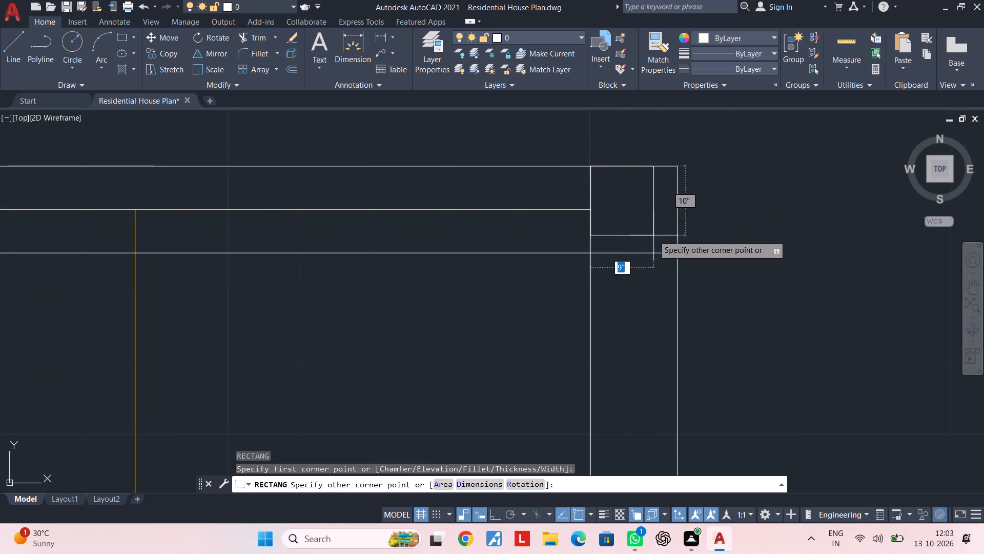
{"action": "left_click", "coordinate": [678, 254]}
{"action": "key", "text": "Escape"}
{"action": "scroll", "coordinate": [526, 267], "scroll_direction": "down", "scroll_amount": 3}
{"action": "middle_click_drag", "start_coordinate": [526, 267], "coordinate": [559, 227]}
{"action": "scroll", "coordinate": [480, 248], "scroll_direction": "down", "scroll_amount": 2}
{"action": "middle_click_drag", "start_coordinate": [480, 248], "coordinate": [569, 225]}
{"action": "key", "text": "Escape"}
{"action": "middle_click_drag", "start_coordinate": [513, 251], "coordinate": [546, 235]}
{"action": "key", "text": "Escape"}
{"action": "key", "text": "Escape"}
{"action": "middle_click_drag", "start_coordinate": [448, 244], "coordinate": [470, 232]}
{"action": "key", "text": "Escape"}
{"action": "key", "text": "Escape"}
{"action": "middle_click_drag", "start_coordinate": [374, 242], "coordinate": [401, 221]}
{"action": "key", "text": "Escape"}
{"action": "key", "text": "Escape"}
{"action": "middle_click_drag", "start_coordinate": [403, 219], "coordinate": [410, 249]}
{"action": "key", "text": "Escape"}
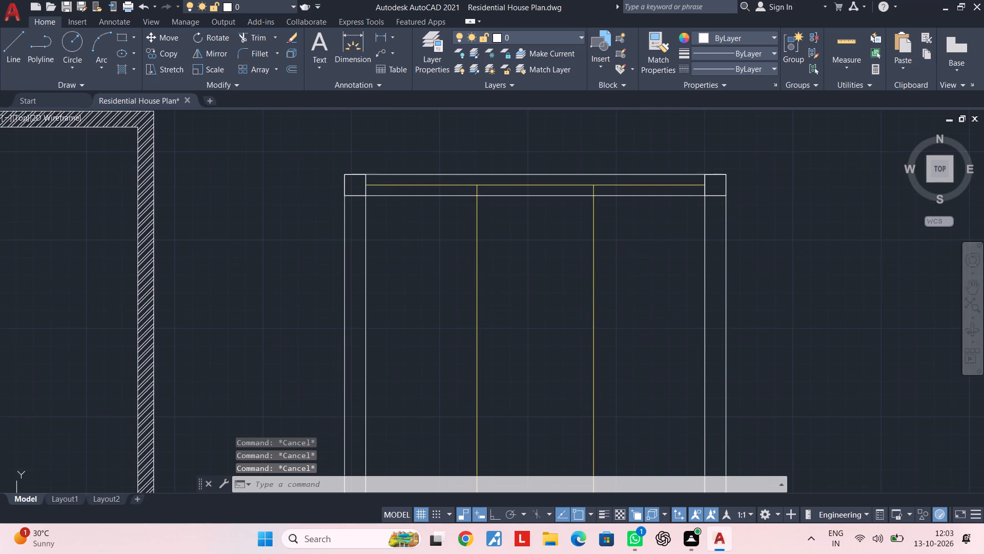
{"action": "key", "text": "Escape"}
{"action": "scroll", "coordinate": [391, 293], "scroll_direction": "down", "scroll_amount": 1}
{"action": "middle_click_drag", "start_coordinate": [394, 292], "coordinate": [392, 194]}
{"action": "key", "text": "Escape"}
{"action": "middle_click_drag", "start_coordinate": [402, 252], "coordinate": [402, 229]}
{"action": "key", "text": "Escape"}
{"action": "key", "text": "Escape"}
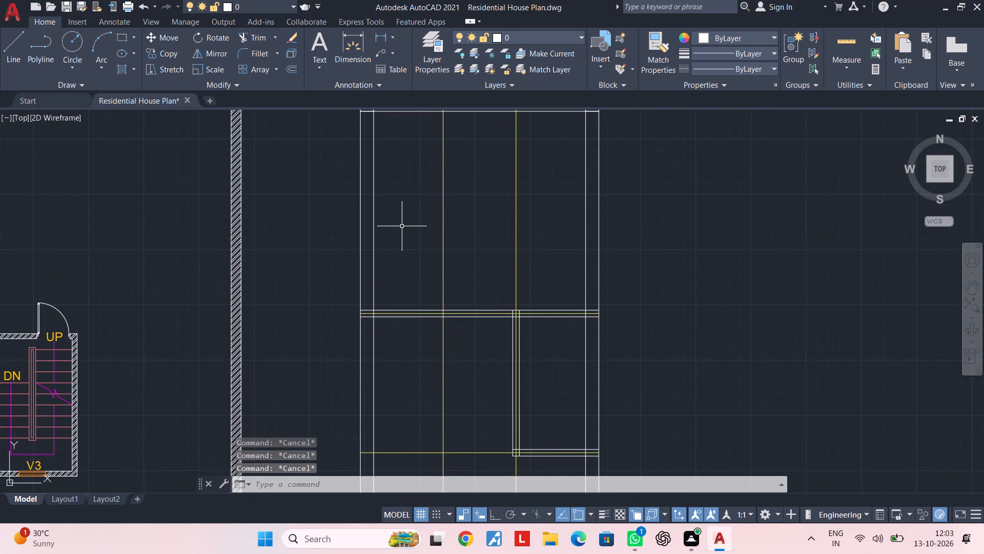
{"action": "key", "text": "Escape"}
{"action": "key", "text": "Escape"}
Copy the top-left column straight down, with Ortho on, to the left wall's junction with the first horizontal interior wall, centred on its centreline.
{"action": "middle_click_drag", "start_coordinate": [404, 166], "coordinate": [409, 225]}
{"action": "scroll", "coordinate": [404, 169], "scroll_direction": "down", "scroll_amount": 1}
{"action": "scroll", "coordinate": [397, 187], "scroll_direction": "up", "scroll_amount": 3}
{"action": "left_click", "coordinate": [323, 157]}
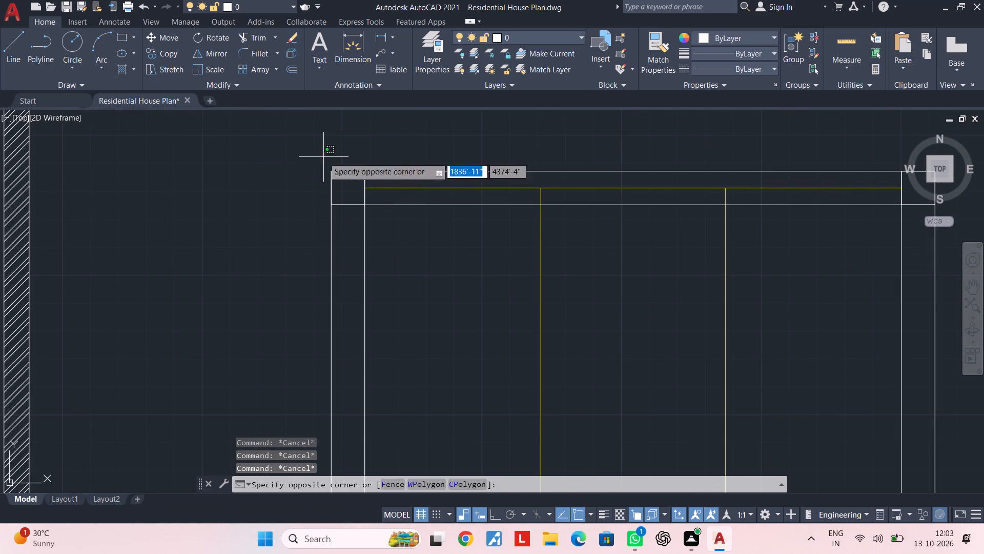
{"action": "left_click", "coordinate": [374, 215]}
{"action": "type", "text": "CO"}
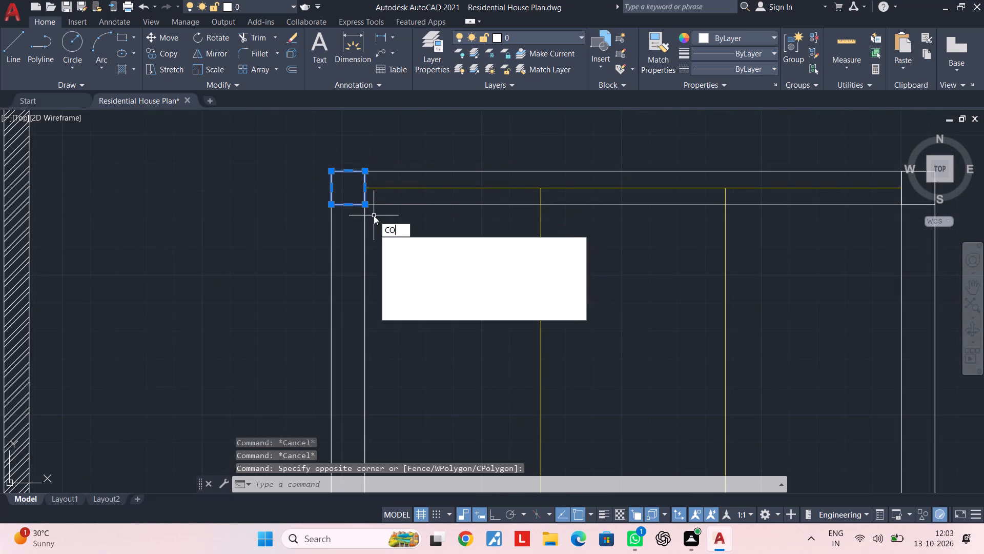
{"action": "key", "text": "space"}
{"action": "scroll", "coordinate": [368, 186], "scroll_direction": "up", "scroll_amount": 1}
{"action": "left_click", "coordinate": [363, 189]}
{"action": "scroll", "coordinate": [370, 239], "scroll_direction": "down", "scroll_amount": 2}
{"action": "middle_click_drag", "start_coordinate": [370, 240], "coordinate": [368, 236]}
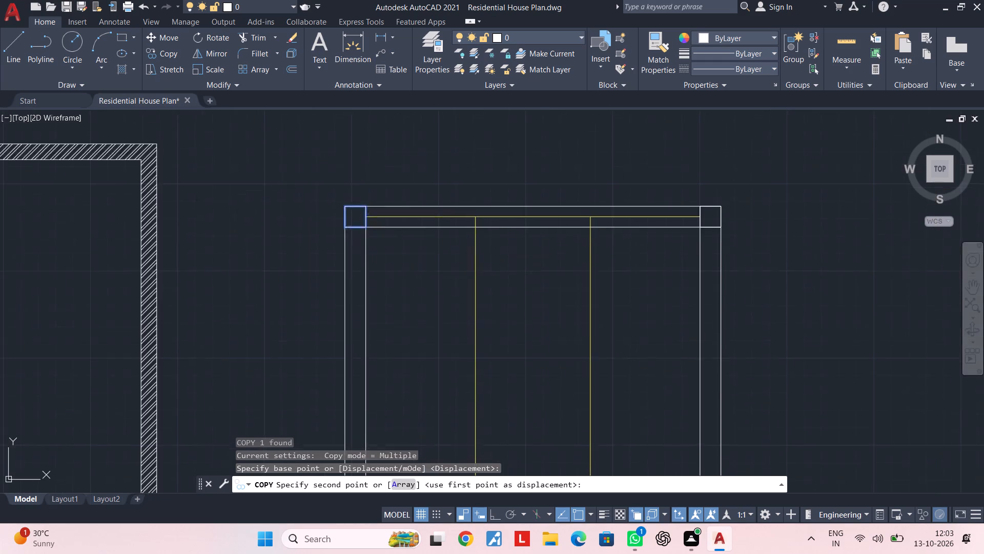
{"action": "middle_click_drag", "start_coordinate": [368, 236], "coordinate": [368, 83]}
{"action": "middle_click_drag", "start_coordinate": [367, 243], "coordinate": [360, 154]}
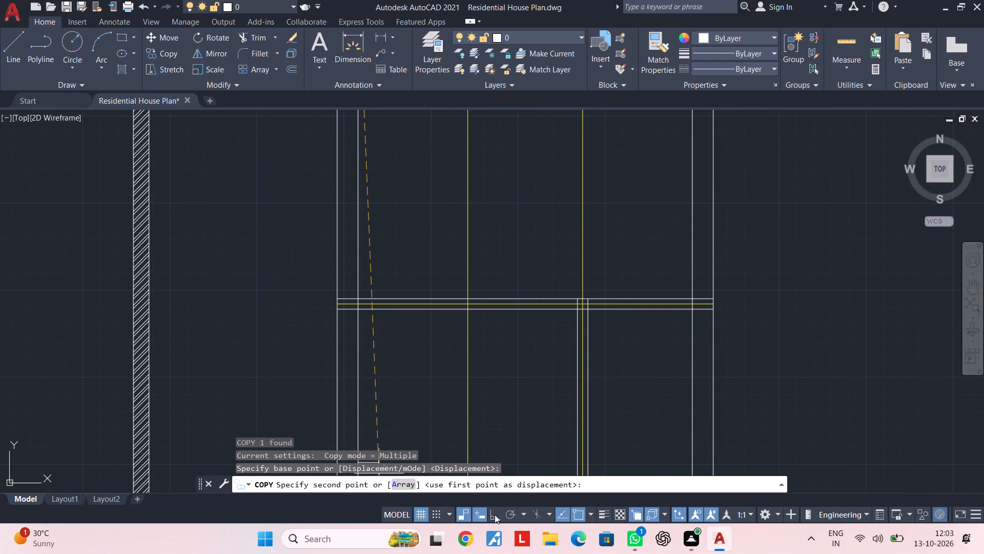
{"action": "left_click", "coordinate": [495, 515]}
{"action": "scroll", "coordinate": [350, 294], "scroll_direction": "up", "scroll_amount": 3}
{"action": "left_click", "coordinate": [371, 329]}
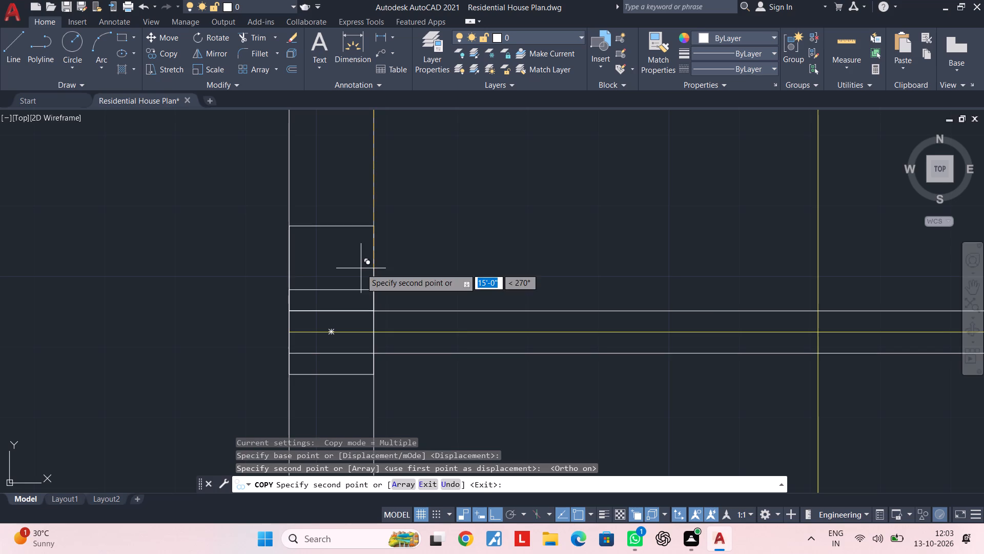
{"action": "scroll", "coordinate": [361, 306], "scroll_direction": "down", "scroll_amount": 2}
{"action": "key", "text": "Escape"}
{"action": "key", "text": "Escape"}
{"action": "key", "text": "Escape"}
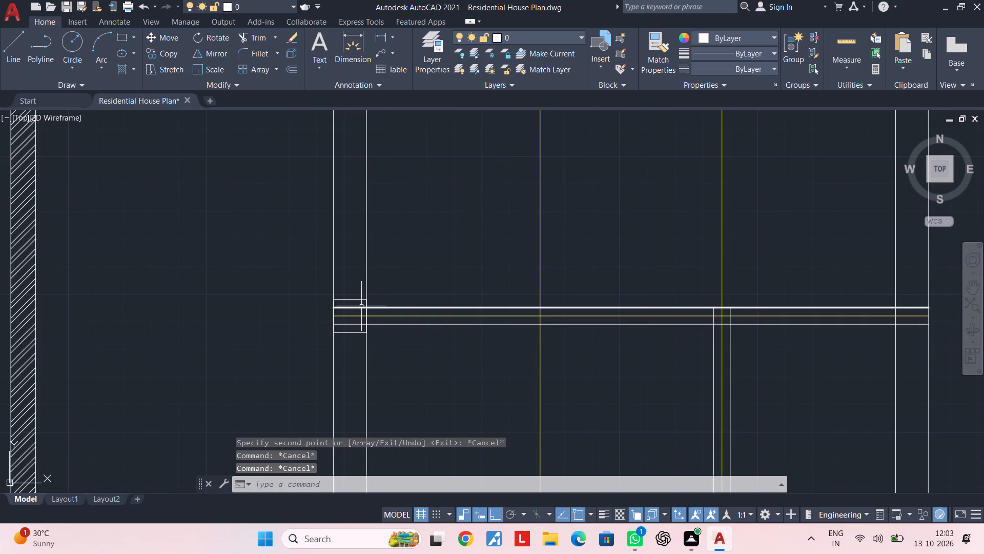
Trim the interior wall's two lines and centreline inside the copied column on the left wall.
{"action": "type", "text": "TR"}
{"action": "key", "text": "space"}
{"action": "scroll", "coordinate": [361, 306], "scroll_direction": "up", "scroll_amount": 3}
{"action": "left_click", "coordinate": [340, 301]}
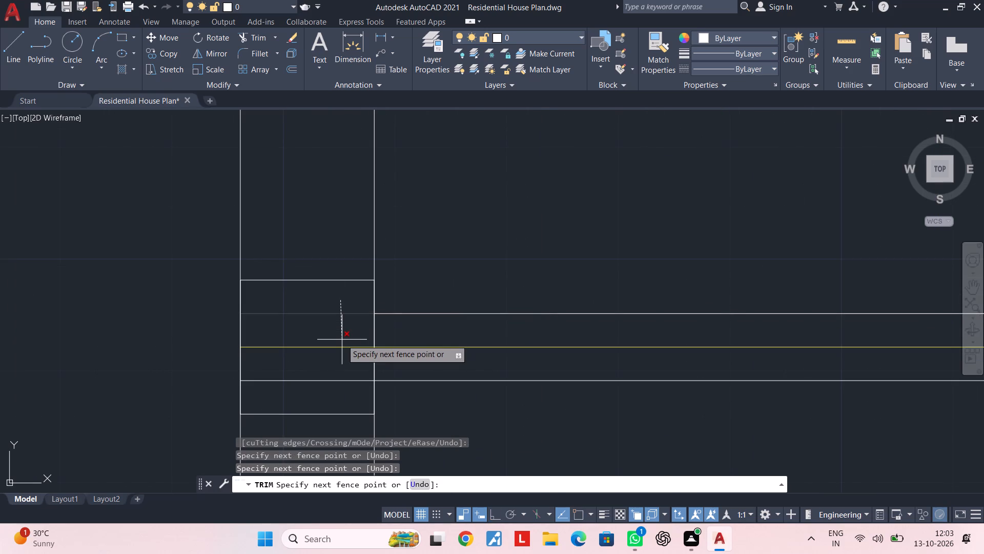
{"action": "left_click", "coordinate": [338, 390]}
{"action": "key", "text": "Escape"}
Copy the left-wall column from its inner-edge midpoint to the left wall's junctions with the small lower room's top and bottom walls.
{"action": "scroll", "coordinate": [339, 387], "scroll_direction": "down", "scroll_amount": 3}
{"action": "middle_click_drag", "start_coordinate": [339, 387], "coordinate": [331, 320]}
{"action": "key", "text": "Escape"}
{"action": "key", "text": "Escape"}
{"action": "middle_click_drag", "start_coordinate": [359, 318], "coordinate": [350, 266]}
{"action": "key", "text": "Escape"}
{"action": "key", "text": "Escape"}
{"action": "middle_click_drag", "start_coordinate": [375, 311], "coordinate": [371, 304]}
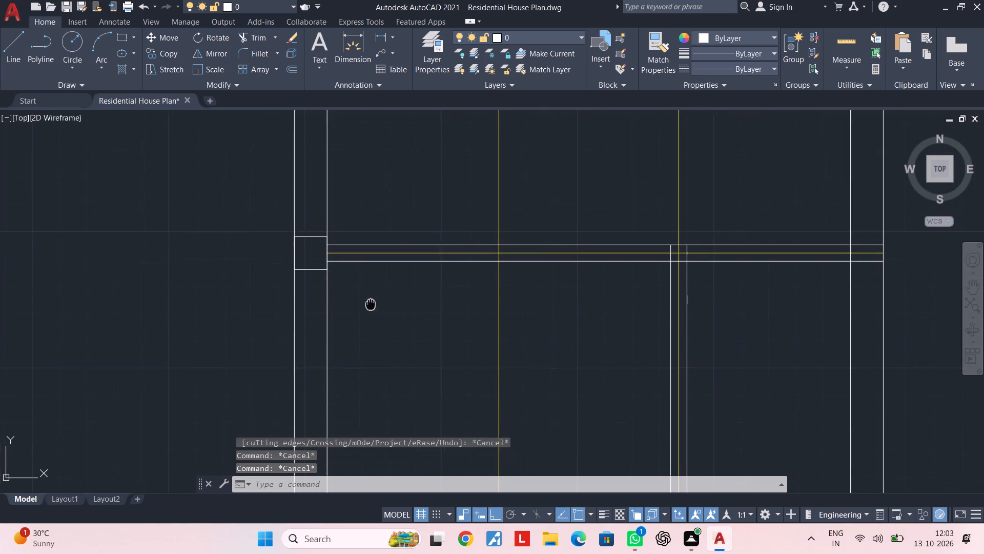
{"action": "middle_click_drag", "start_coordinate": [371, 304], "coordinate": [367, 288]}
{"action": "key", "text": "Escape"}
{"action": "key", "text": "Escape"}
{"action": "scroll", "coordinate": [353, 296], "scroll_direction": "down", "scroll_amount": 2}
{"action": "middle_click_drag", "start_coordinate": [353, 296], "coordinate": [355, 278]}
{"action": "key", "text": "Escape"}
{"action": "key", "text": "Escape"}
{"action": "left_click", "coordinate": [312, 235]}
{"action": "left_click", "coordinate": [351, 280]}
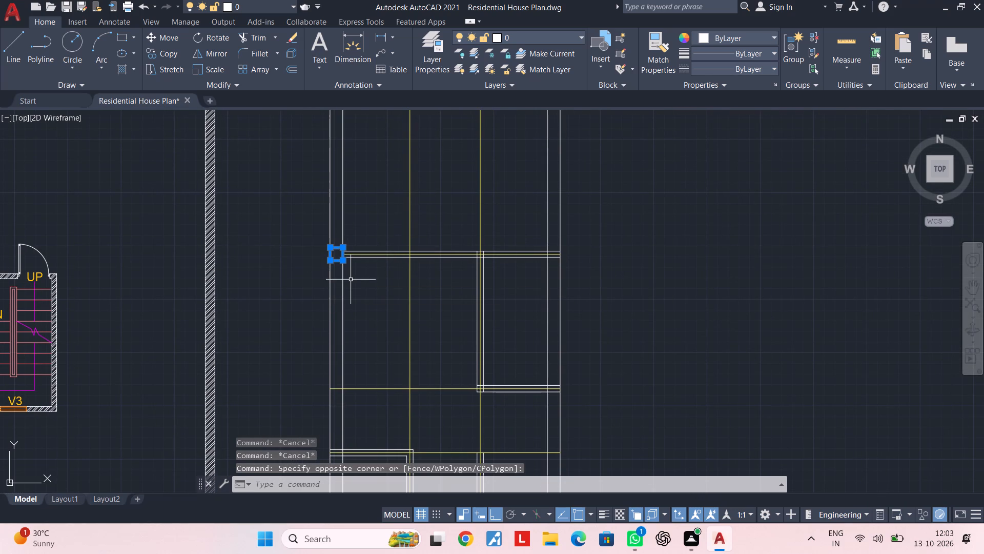
{"action": "type", "text": "CO"}
{"action": "key", "text": "space"}
{"action": "scroll", "coordinate": [348, 279], "scroll_direction": "up", "scroll_amount": 3}
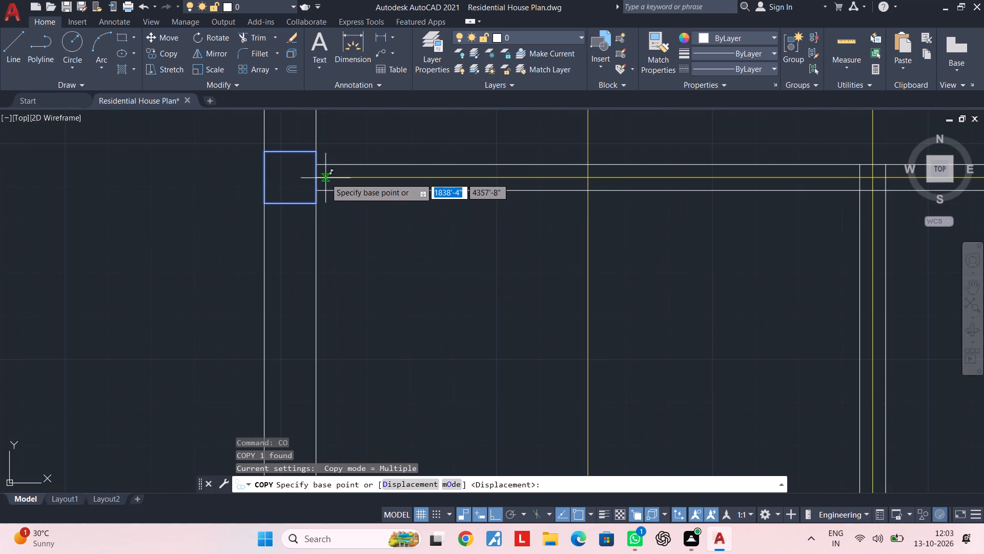
{"action": "left_click", "coordinate": [316, 178]}
{"action": "scroll", "coordinate": [323, 213], "scroll_direction": "down", "scroll_amount": 3}
{"action": "middle_click_drag", "start_coordinate": [324, 216], "coordinate": [321, 40]}
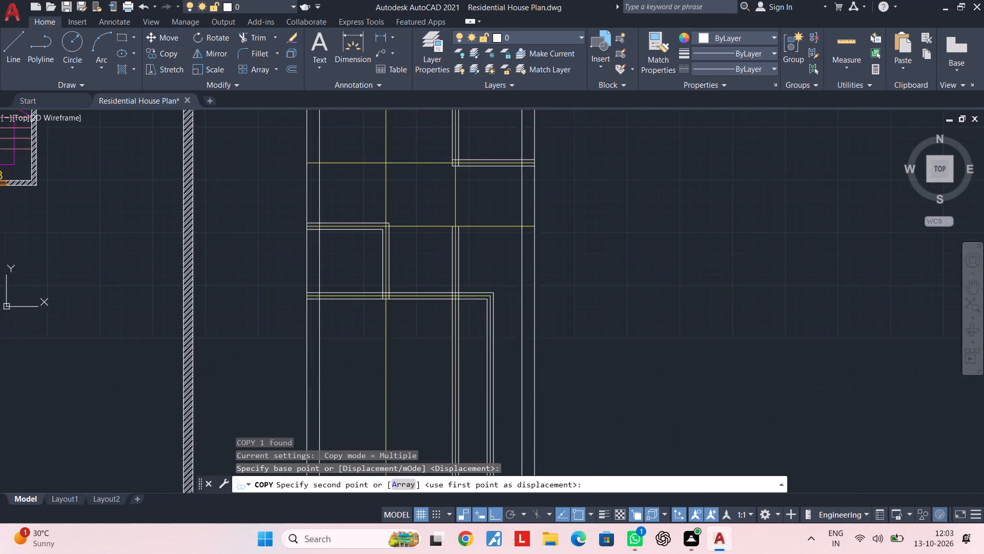
{"action": "middle_click_drag", "start_coordinate": [321, 40], "coordinate": [321, 22]}
{"action": "middle_click_drag", "start_coordinate": [320, 137], "coordinate": [331, 198]}
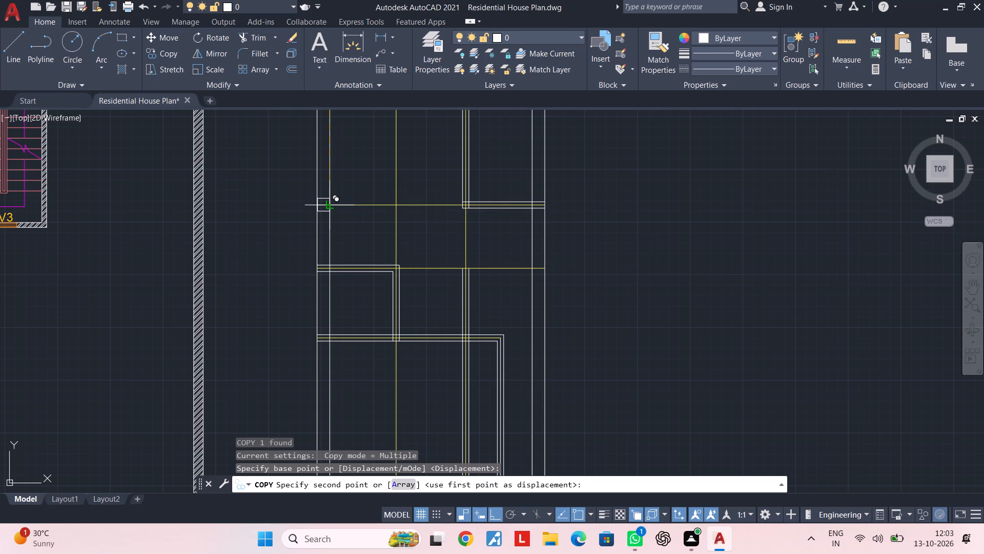
{"action": "scroll", "coordinate": [332, 204], "scroll_direction": "down", "scroll_amount": 1}
{"action": "middle_click_drag", "start_coordinate": [332, 204], "coordinate": [332, 166]}
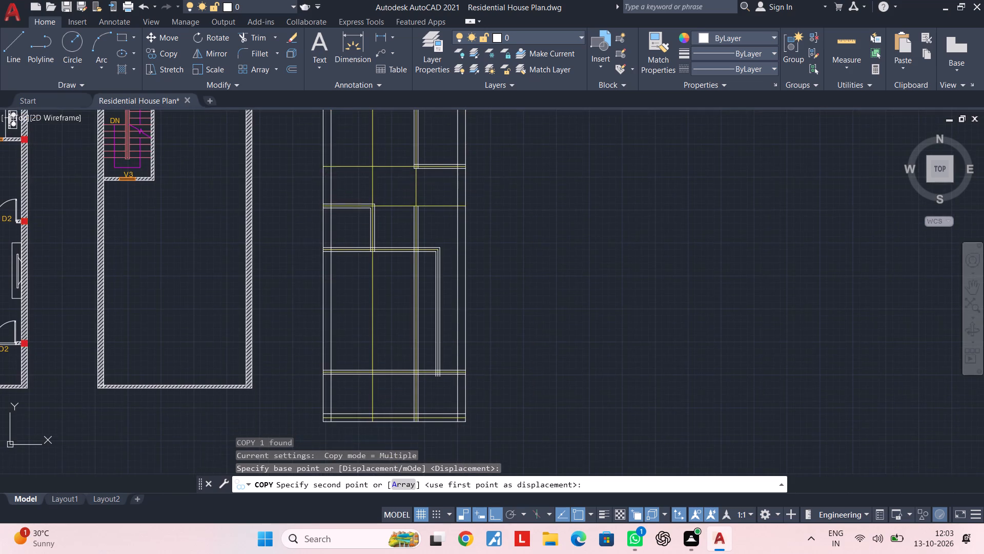
{"action": "scroll", "coordinate": [332, 195], "scroll_direction": "up", "scroll_amount": 3}
{"action": "left_click", "coordinate": [320, 233]}
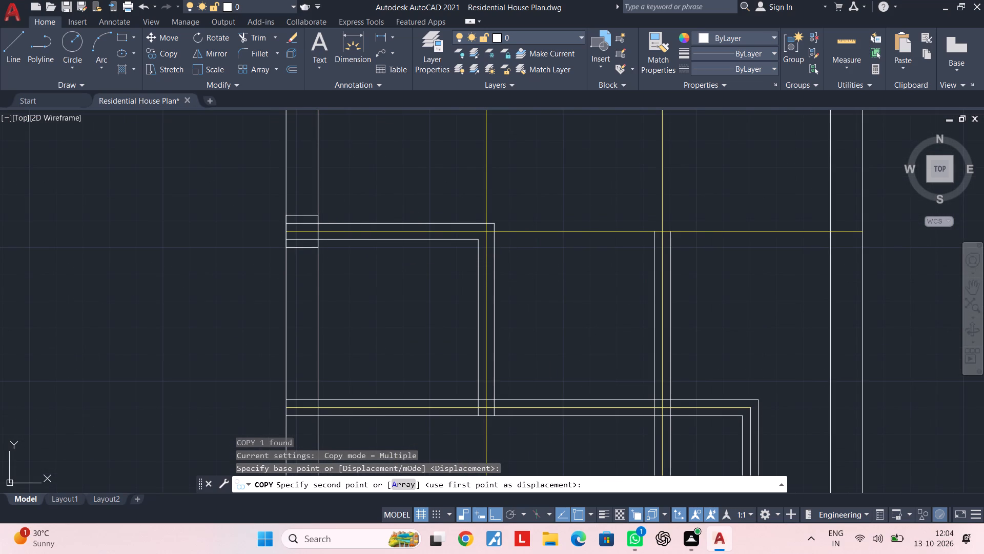
{"action": "middle_click_drag", "start_coordinate": [326, 305], "coordinate": [332, 168]}
{"action": "scroll", "coordinate": [325, 254], "scroll_direction": "up", "scroll_amount": 3}
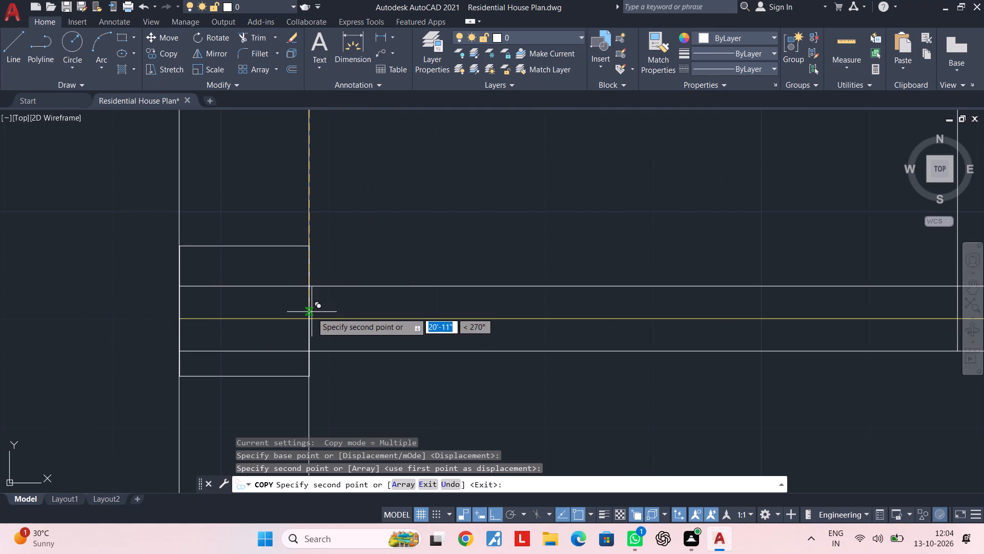
{"action": "left_click", "coordinate": [312, 320]}
Copy the column onto the left wall's junction with the lowest horizontal interior wall, centred on that wall's centreline.
{"action": "scroll", "coordinate": [312, 310], "scroll_direction": "down", "scroll_amount": 5}
{"action": "middle_click_drag", "start_coordinate": [324, 274], "coordinate": [337, 134]}
{"action": "scroll", "coordinate": [337, 131], "scroll_direction": "up", "scroll_amount": 1}
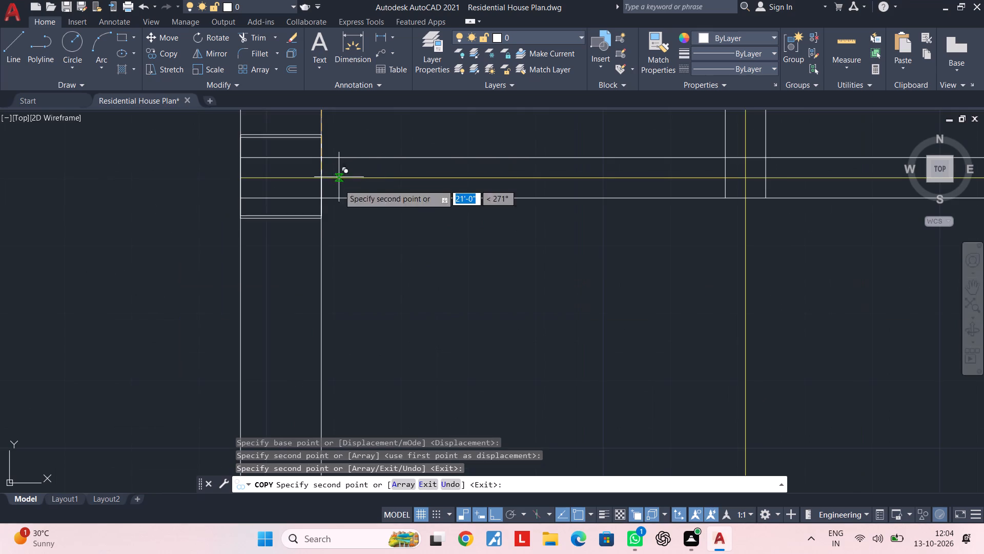
{"action": "scroll", "coordinate": [339, 210], "scroll_direction": "down", "scroll_amount": 4}
{"action": "middle_click_drag", "start_coordinate": [339, 214], "coordinate": [341, 89]}
{"action": "scroll", "coordinate": [337, 280], "scroll_direction": "up", "scroll_amount": 4}
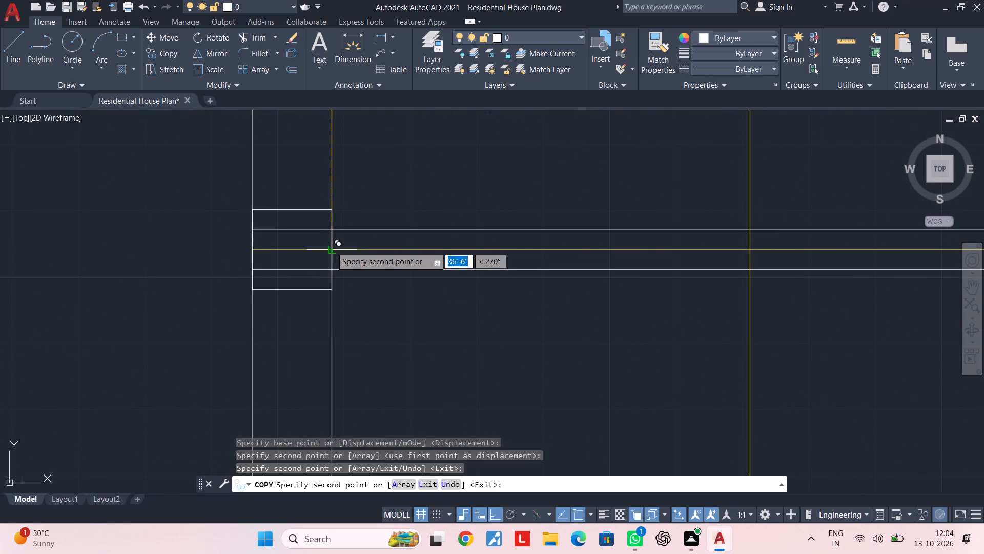
{"action": "left_click", "coordinate": [331, 247]}
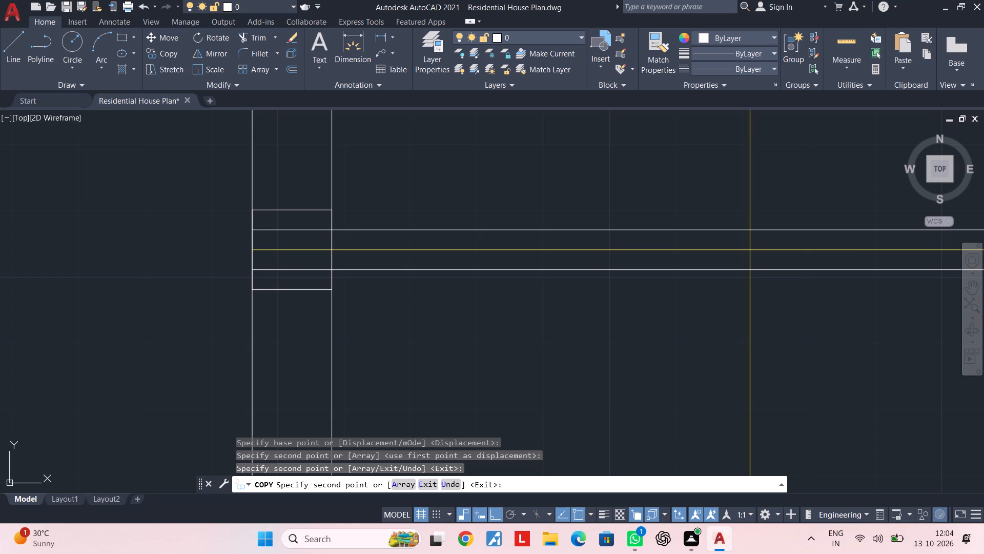
Place another copy of the column at the bottom-left outer wall corner, centred on the bottom wall's centreline.
{"action": "scroll", "coordinate": [336, 291], "scroll_direction": "down", "scroll_amount": 2}
{"action": "scroll", "coordinate": [336, 291], "scroll_direction": "up", "scroll_amount": 1}
{"action": "middle_click_drag", "start_coordinate": [336, 291], "coordinate": [334, 77]}
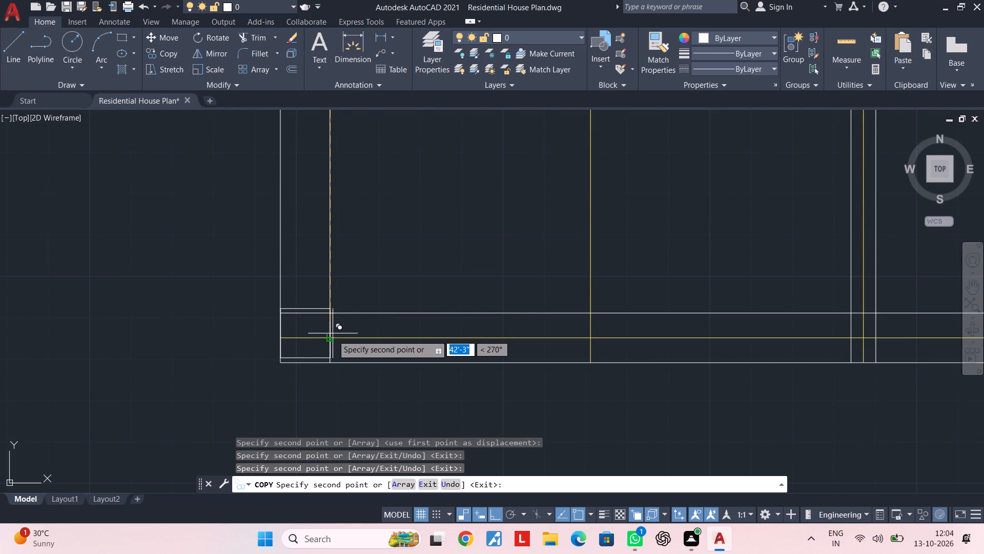
{"action": "left_click", "coordinate": [334, 339]}
{"action": "key", "text": "Escape"}
{"action": "key", "text": "Escape"}
{"action": "key", "text": "Escape"}
{"action": "key", "text": "Escape"}
{"action": "key", "text": "Escape"}
{"action": "key", "text": "Escape"}
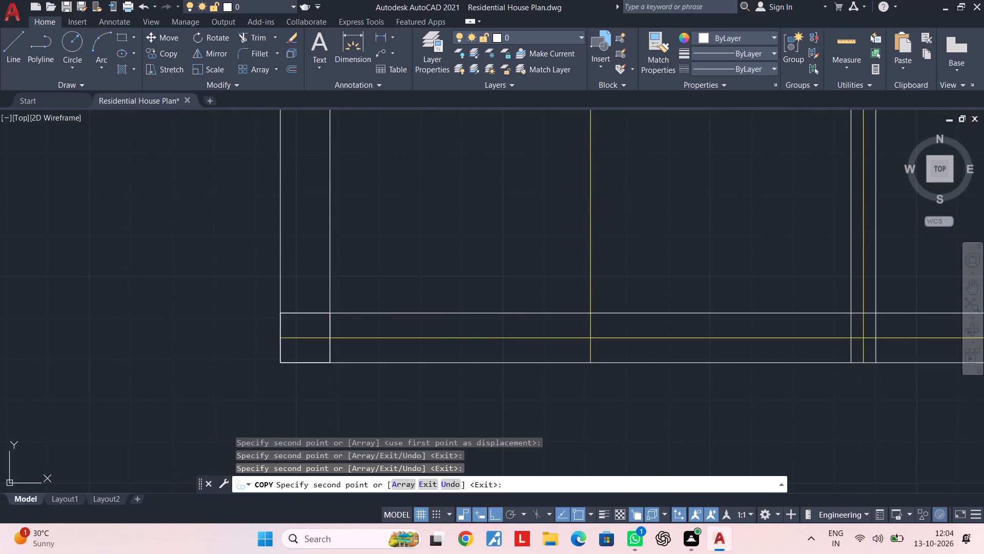
{"action": "key", "text": "Escape"}
{"action": "key", "text": "Escape"}
{"action": "key", "text": "Escape"}
{"action": "key", "text": "Escape"}
{"action": "key", "text": "Escape"}
{"action": "key", "text": "Escape"}
Trim the wall lines and centrelines inside the bottom-left corner column and the left-wall column at the lowest interior wall.
{"action": "type", "text": "TR"}
{"action": "key", "text": "space"}
{"action": "scroll", "coordinate": [296, 344], "scroll_direction": "up", "scroll_amount": 2}
{"action": "left_click_drag", "start_coordinate": [317, 352], "coordinate": [317, 346]}
{"action": "left_click", "coordinate": [311, 296]}
{"action": "scroll", "coordinate": [311, 296], "scroll_direction": "down", "scroll_amount": 5}
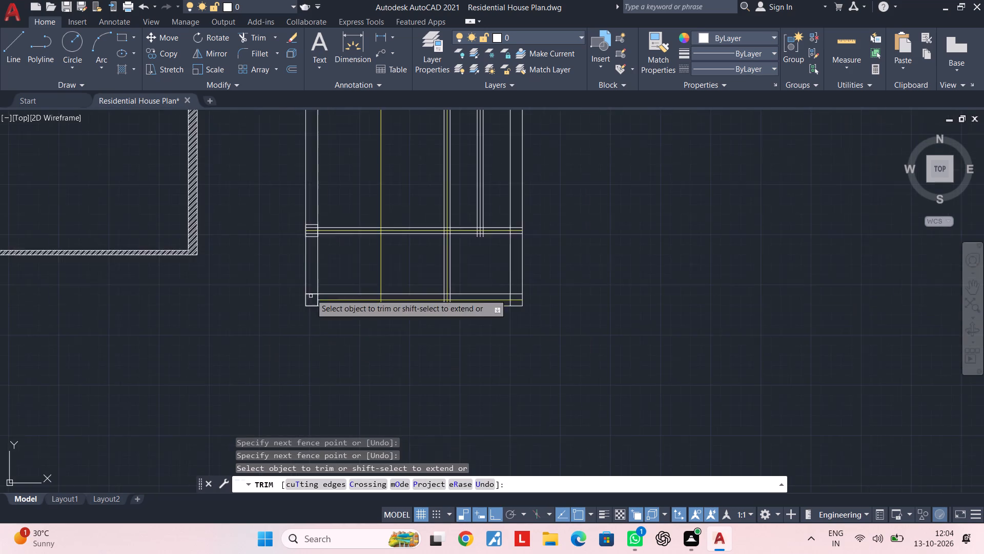
{"action": "middle_click_drag", "start_coordinate": [309, 245], "coordinate": [315, 304]}
{"action": "scroll", "coordinate": [313, 297], "scroll_direction": "up", "scroll_amount": 6}
{"action": "left_click", "coordinate": [331, 267]}
{"action": "left_click", "coordinate": [327, 142]}
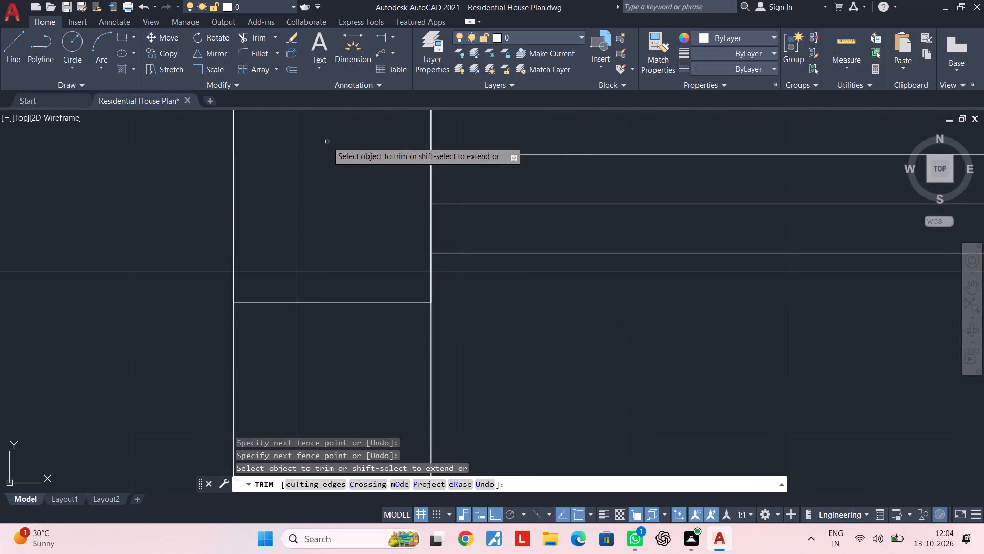
Trim the wall lines and centrelines inside the left-wall columns at the small lower room's bottom and top walls.
{"action": "scroll", "coordinate": [327, 145], "scroll_direction": "down", "scroll_amount": 3}
{"action": "middle_click_drag", "start_coordinate": [332, 160], "coordinate": [355, 318]}
{"action": "scroll", "coordinate": [350, 227], "scroll_direction": "down", "scroll_amount": 1}
{"action": "middle_click_drag", "start_coordinate": [350, 227], "coordinate": [357, 405]}
{"action": "scroll", "coordinate": [345, 278], "scroll_direction": "down", "scroll_amount": 2}
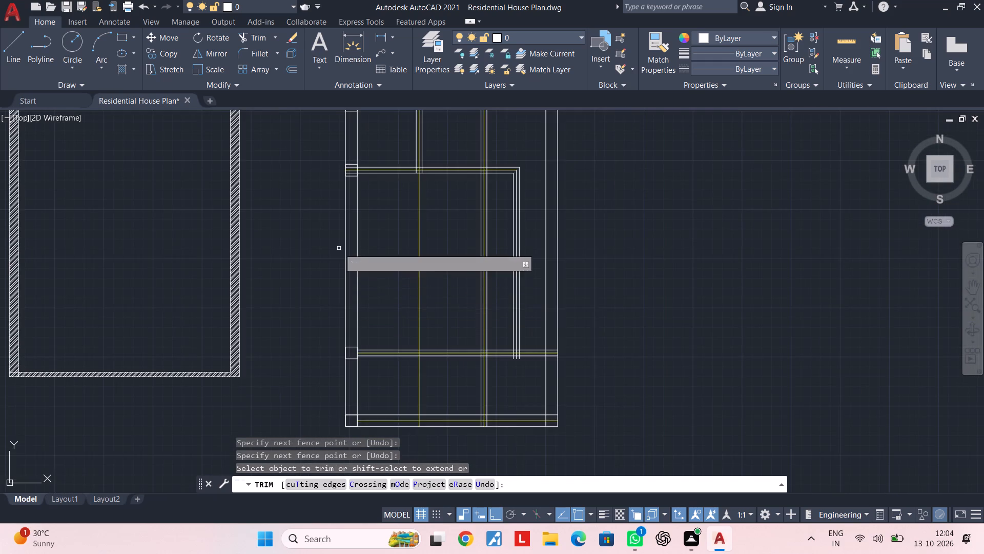
{"action": "middle_click_drag", "start_coordinate": [338, 247], "coordinate": [345, 386]}
{"action": "scroll", "coordinate": [357, 308], "scroll_direction": "up", "scroll_amount": 6}
{"action": "left_click", "coordinate": [355, 379]}
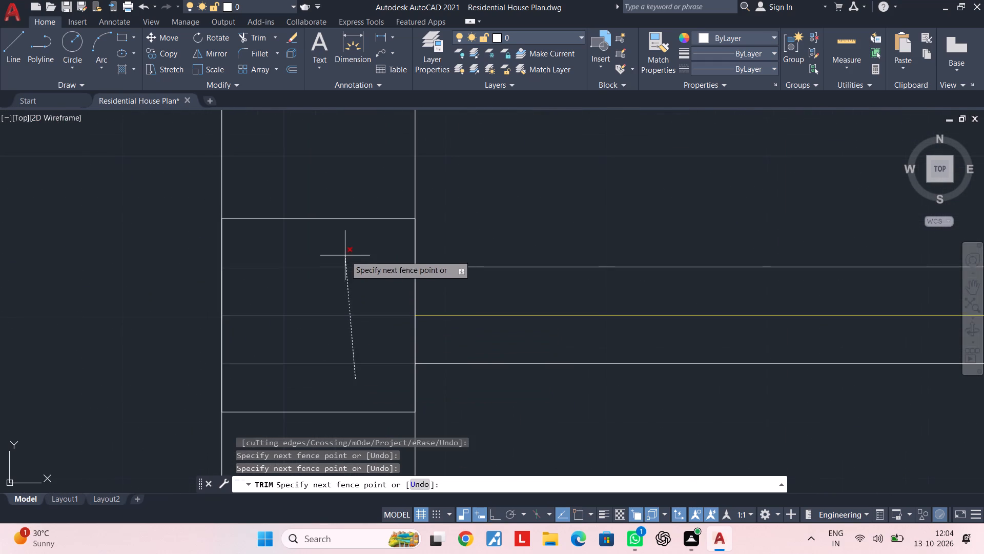
{"action": "left_click", "coordinate": [344, 252]}
{"action": "scroll", "coordinate": [344, 252], "scroll_direction": "down", "scroll_amount": 5}
{"action": "middle_click_drag", "start_coordinate": [345, 197], "coordinate": [368, 351]}
{"action": "scroll", "coordinate": [360, 313], "scroll_direction": "up", "scroll_amount": 5}
{"action": "left_click_drag", "start_coordinate": [371, 334], "coordinate": [371, 328]}
{"action": "left_click", "coordinate": [363, 197]}
{"action": "scroll", "coordinate": [365, 202], "scroll_direction": "down", "scroll_amount": 5}
{"action": "middle_click_drag", "start_coordinate": [371, 168], "coordinate": [382, 398]}
{"action": "scroll", "coordinate": [382, 328], "scroll_direction": "down", "scroll_amount": 1}
{"action": "scroll", "coordinate": [397, 232], "scroll_direction": "down", "scroll_amount": 1}
{"action": "middle_click_drag", "start_coordinate": [413, 255], "coordinate": [384, 224]}
{"action": "key", "text": "Escape"}
{"action": "key", "text": "Escape"}
{"action": "key", "text": "Escape"}
{"action": "middle_click_drag", "start_coordinate": [389, 207], "coordinate": [355, 260]}
{"action": "key", "text": "Escape"}
{"action": "key", "text": "Escape"}
{"action": "key", "text": "Escape"}
{"action": "key", "text": "Escape"}
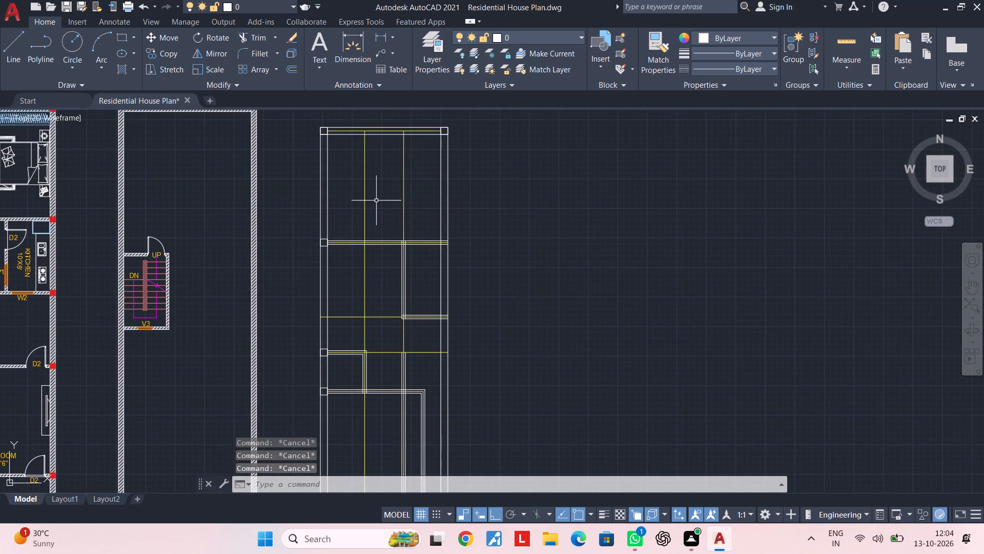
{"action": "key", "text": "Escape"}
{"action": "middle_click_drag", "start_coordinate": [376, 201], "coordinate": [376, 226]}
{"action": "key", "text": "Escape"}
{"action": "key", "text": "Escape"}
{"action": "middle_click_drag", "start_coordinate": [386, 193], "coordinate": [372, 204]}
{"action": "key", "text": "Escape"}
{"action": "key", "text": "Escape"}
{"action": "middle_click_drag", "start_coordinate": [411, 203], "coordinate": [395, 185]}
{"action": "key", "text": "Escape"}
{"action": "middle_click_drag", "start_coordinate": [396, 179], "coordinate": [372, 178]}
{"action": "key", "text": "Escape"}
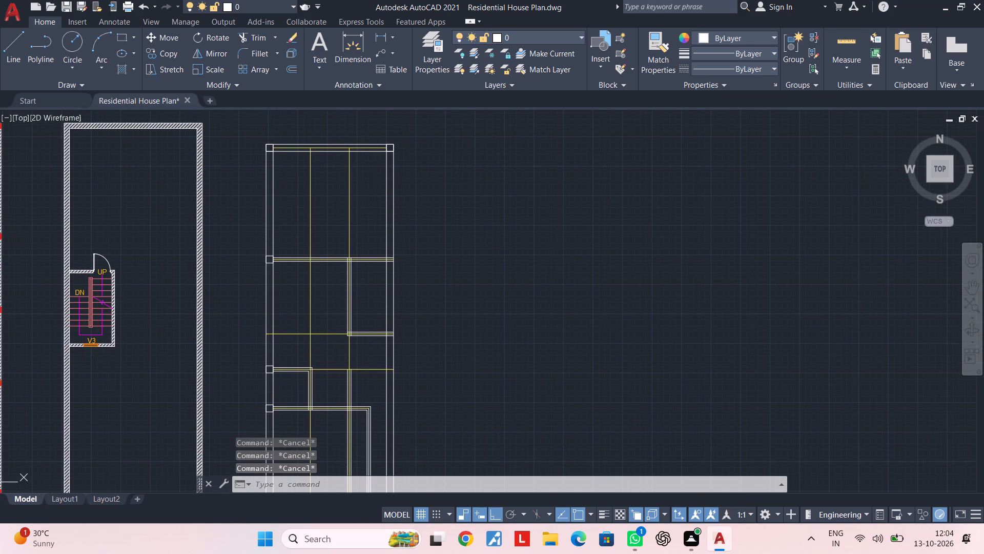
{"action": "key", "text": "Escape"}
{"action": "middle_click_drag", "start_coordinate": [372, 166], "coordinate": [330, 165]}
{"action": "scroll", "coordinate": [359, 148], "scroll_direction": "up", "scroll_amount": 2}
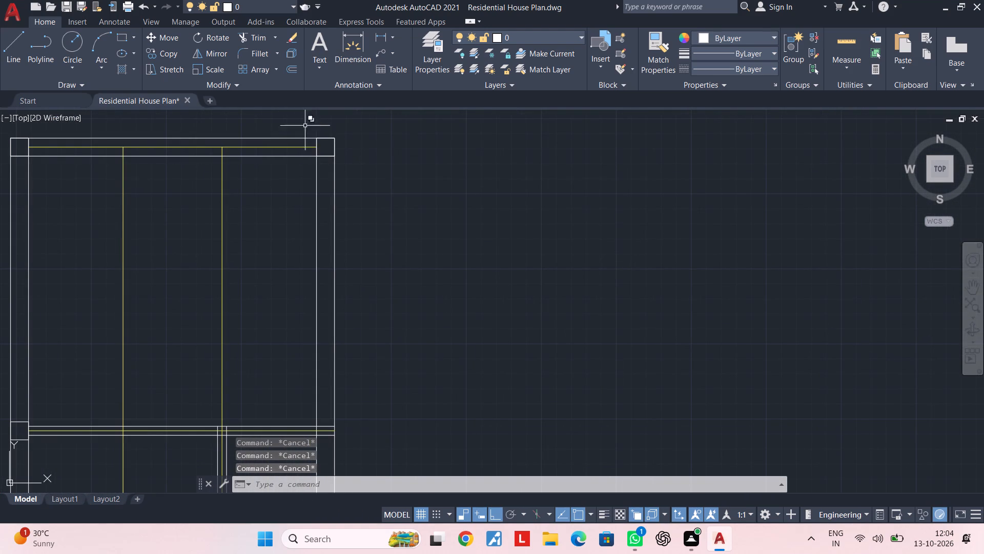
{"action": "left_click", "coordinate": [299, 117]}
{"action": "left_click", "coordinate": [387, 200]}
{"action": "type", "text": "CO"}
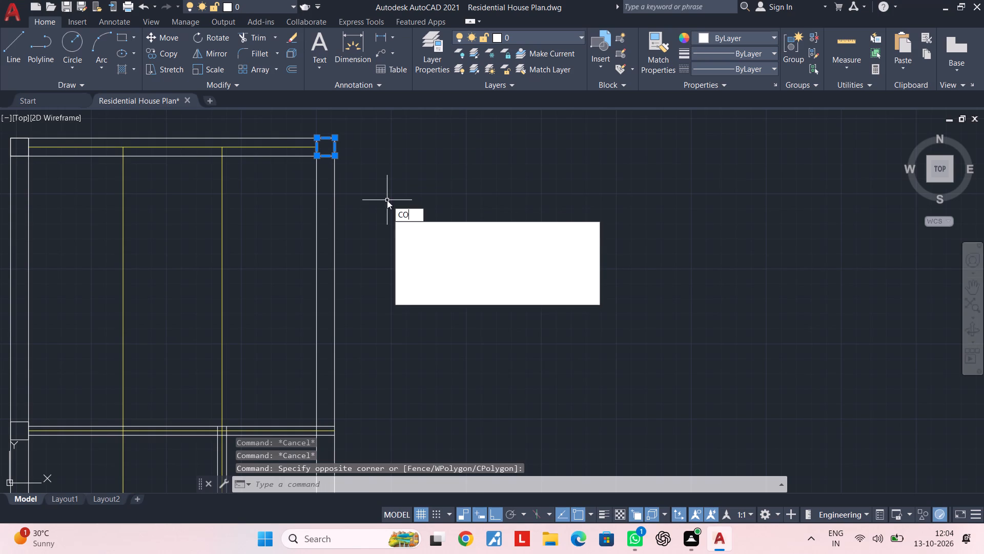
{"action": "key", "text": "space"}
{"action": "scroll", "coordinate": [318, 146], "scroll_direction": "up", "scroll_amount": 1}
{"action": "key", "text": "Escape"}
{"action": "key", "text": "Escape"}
Save the drawing.
{"action": "key", "text": "ctrl+s"}
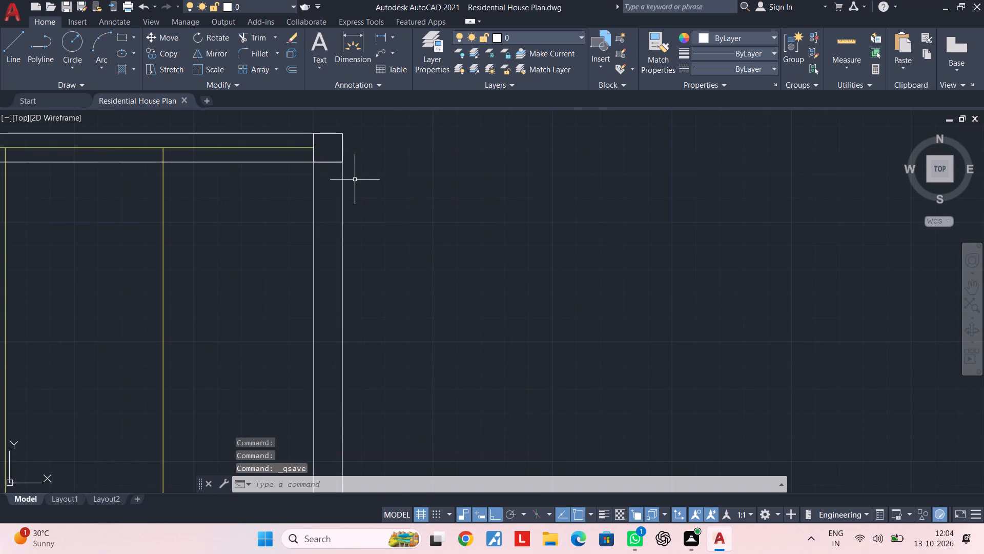
{"action": "key", "text": "ctrl+s"}
{"action": "key", "text": "ctrl+s"}
{"action": "key", "text": "Escape"}
{"action": "key", "text": "Escape"}
{"action": "key", "text": "Escape"}
Copy the top-right column from its inner-edge midpoint straight down to the right wall's junction with the first horizontal interior wall's centreline.
{"action": "middle_click_drag", "start_coordinate": [328, 162], "coordinate": [381, 256]}
{"action": "key", "text": "Escape"}
{"action": "left_click_drag", "start_coordinate": [343, 202], "coordinate": [352, 212]}
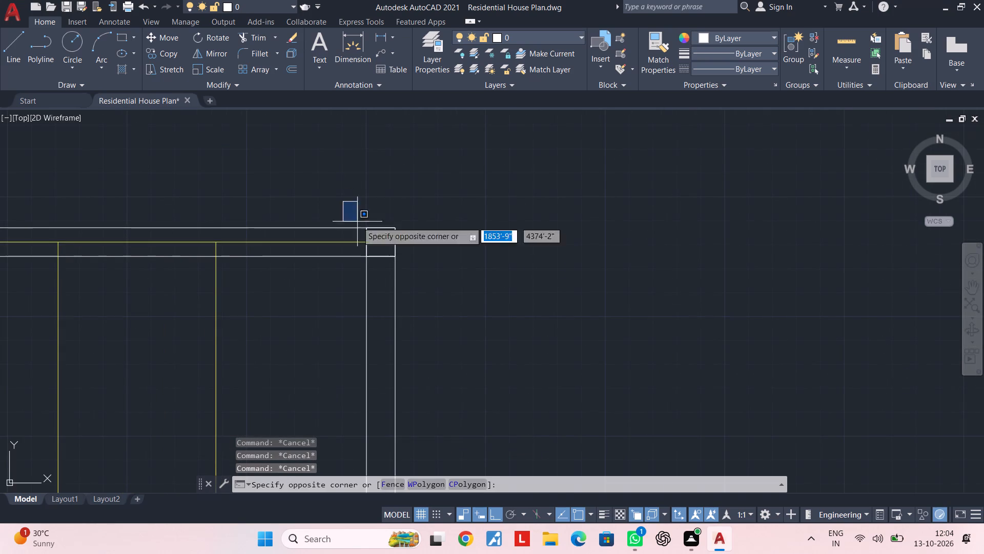
{"action": "left_click", "coordinate": [429, 276]}
{"action": "type", "text": "CO"}
{"action": "key", "text": "space"}
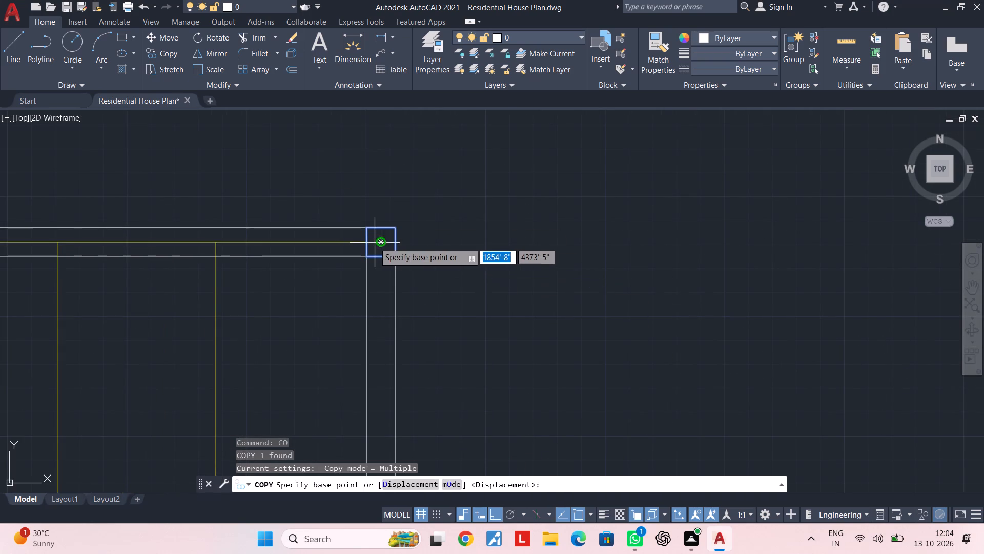
{"action": "scroll", "coordinate": [374, 243], "scroll_direction": "up", "scroll_amount": 2}
{"action": "left_click", "coordinate": [350, 242]}
{"action": "scroll", "coordinate": [363, 322], "scroll_direction": "down", "scroll_amount": 4}
{"action": "middle_click_drag", "start_coordinate": [363, 325], "coordinate": [357, 123]}
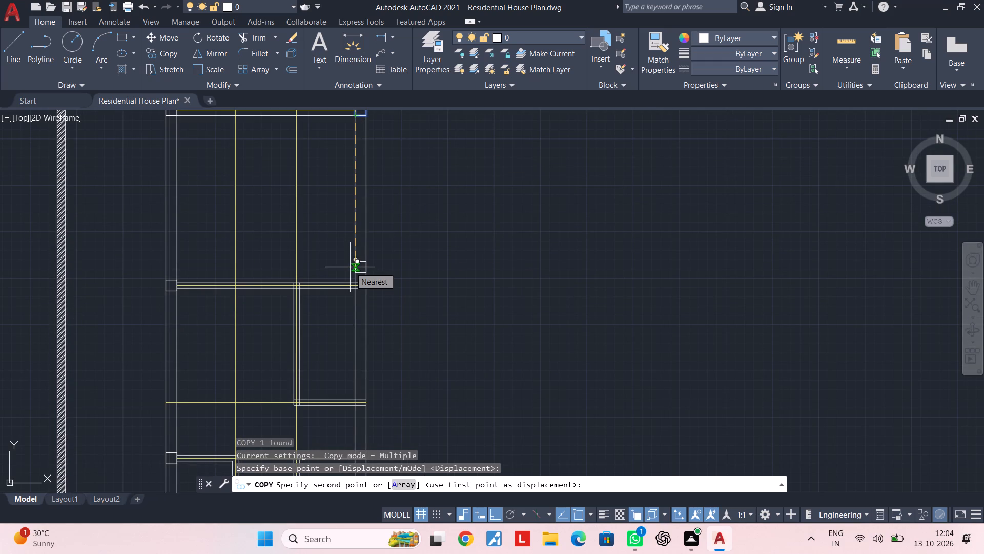
{"action": "scroll", "coordinate": [352, 286], "scroll_direction": "up", "scroll_amount": 3}
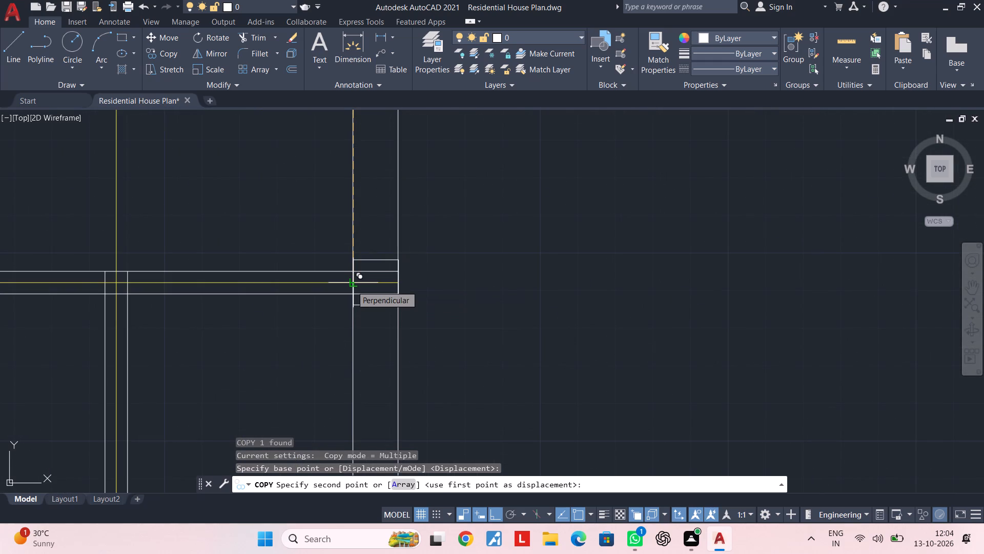
{"action": "left_click", "coordinate": [352, 286]}
Place another copy on the right wall at the bottom wall of the upper right room, centred on its centreline.
{"action": "scroll", "coordinate": [353, 316], "scroll_direction": "down", "scroll_amount": 3}
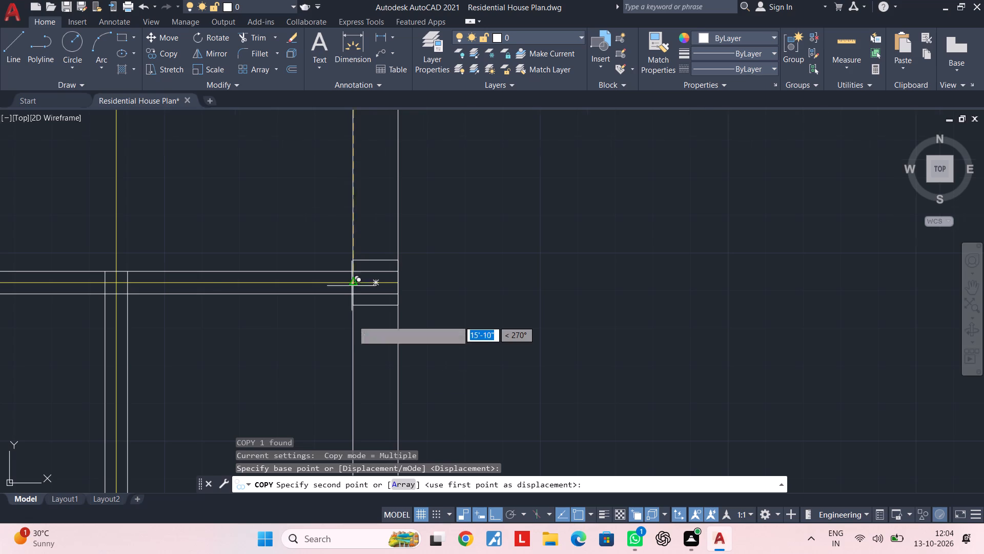
{"action": "scroll", "coordinate": [353, 321], "scroll_direction": "down", "scroll_amount": 4}
{"action": "middle_click_drag", "start_coordinate": [353, 320], "coordinate": [358, 205]}
{"action": "scroll", "coordinate": [359, 227], "scroll_direction": "up", "scroll_amount": 4}
{"action": "middle_click_drag", "start_coordinate": [351, 319], "coordinate": [354, 244]}
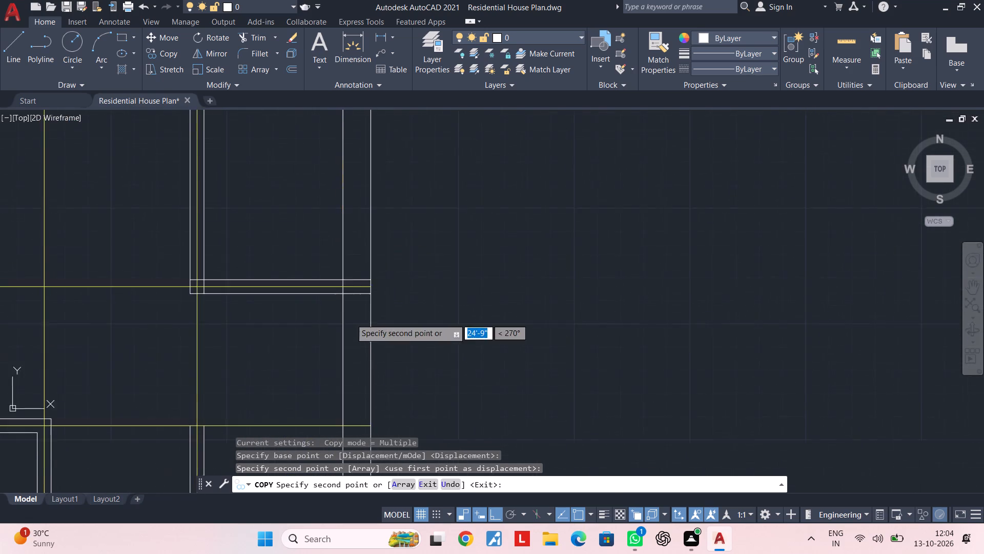
{"action": "scroll", "coordinate": [355, 276], "scroll_direction": "up", "scroll_amount": 3}
{"action": "left_click", "coordinate": [295, 318]}
Place another column copy at the right wall's junction with the lowest horizontal interior wall, centred on its centreline.
{"action": "scroll", "coordinate": [295, 318], "scroll_direction": "down", "scroll_amount": 2}
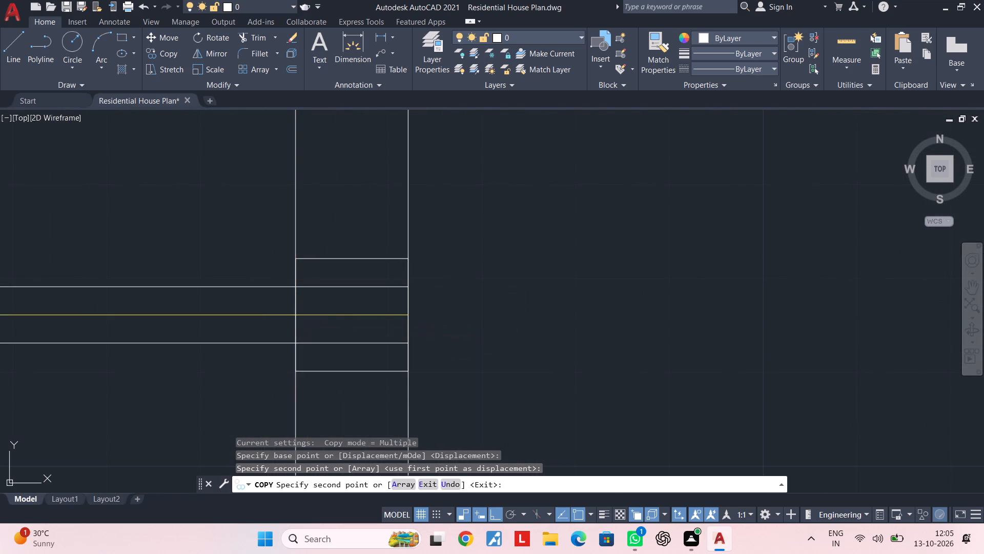
{"action": "scroll", "coordinate": [295, 318], "scroll_direction": "down", "scroll_amount": 7}
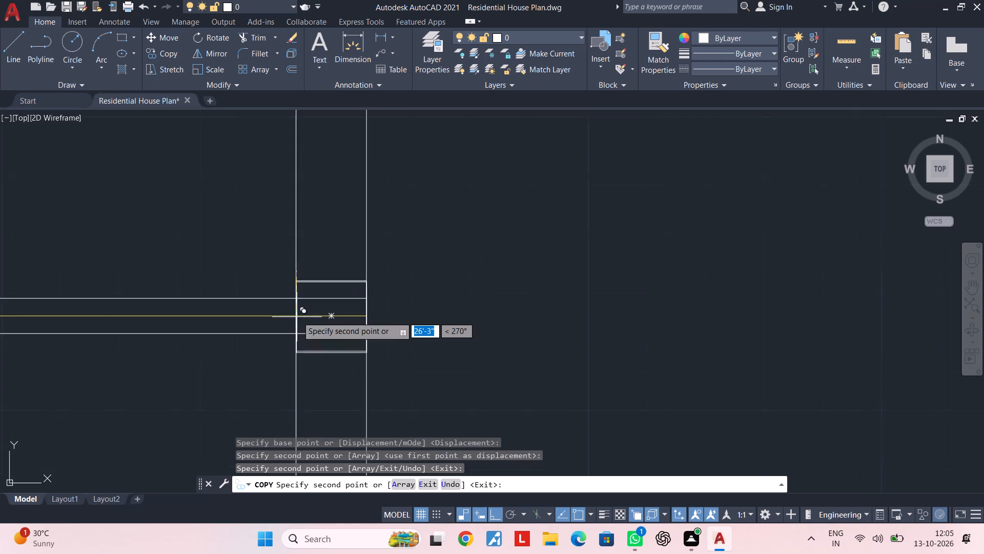
{"action": "scroll", "coordinate": [298, 316], "scroll_direction": "down", "scroll_amount": 4}
{"action": "middle_click_drag", "start_coordinate": [298, 316], "coordinate": [305, 235]}
{"action": "scroll", "coordinate": [301, 269], "scroll_direction": "up", "scroll_amount": 1}
{"action": "middle_click_drag", "start_coordinate": [311, 291], "coordinate": [326, 173]}
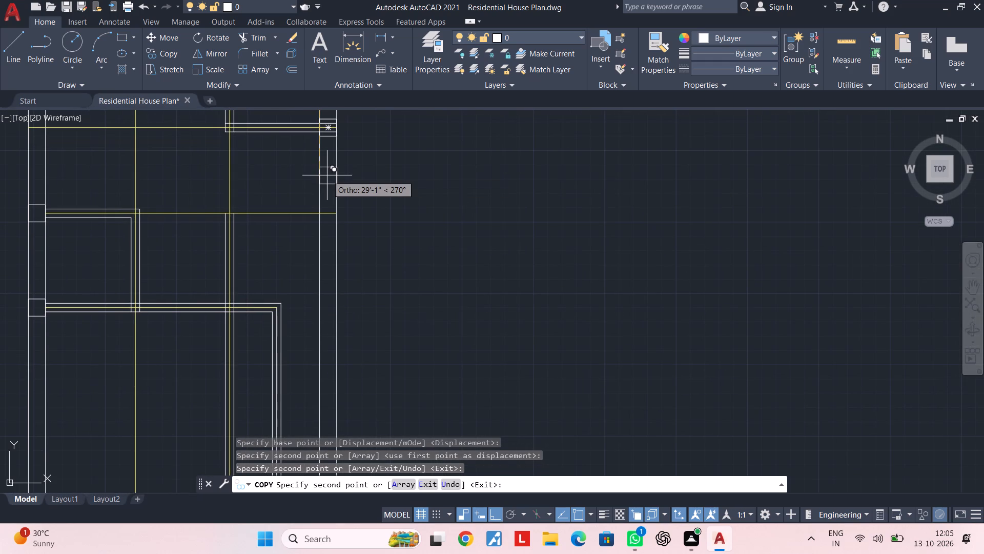
{"action": "middle_click_drag", "start_coordinate": [327, 175], "coordinate": [333, 97]}
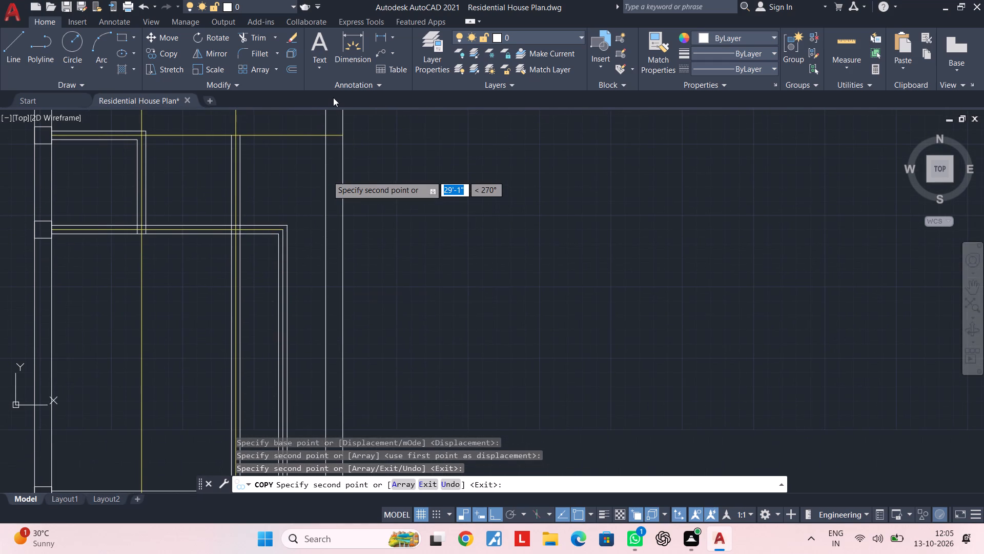
{"action": "scroll", "coordinate": [333, 102], "scroll_direction": "down", "scroll_amount": 3}
{"action": "scroll", "coordinate": [332, 138], "scroll_direction": "up", "scroll_amount": 1}
{"action": "middle_click_drag", "start_coordinate": [339, 256], "coordinate": [365, 59]}
{"action": "scroll", "coordinate": [355, 201], "scroll_direction": "down", "scroll_amount": 2}
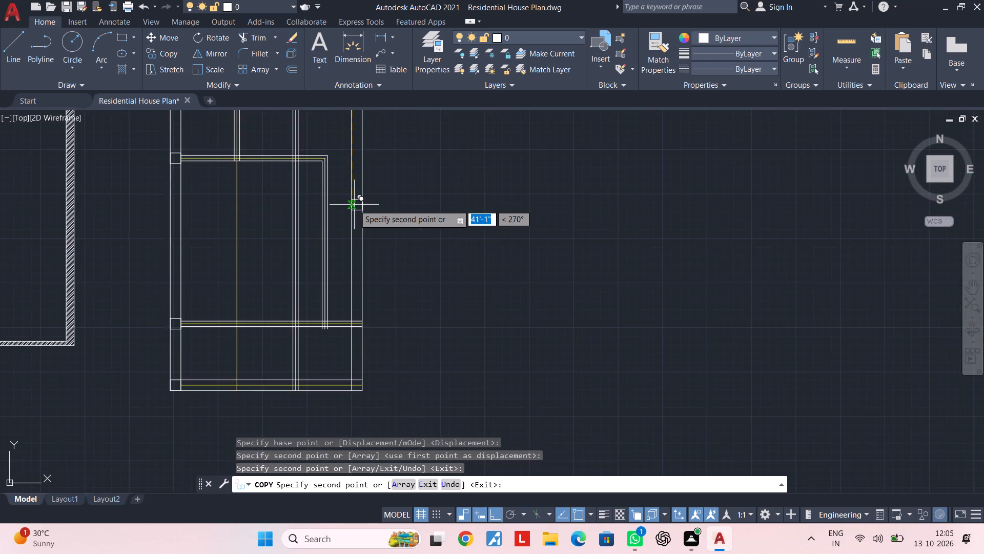
{"action": "middle_click_drag", "start_coordinate": [354, 205], "coordinate": [358, 152]}
{"action": "scroll", "coordinate": [354, 268], "scroll_direction": "up", "scroll_amount": 4}
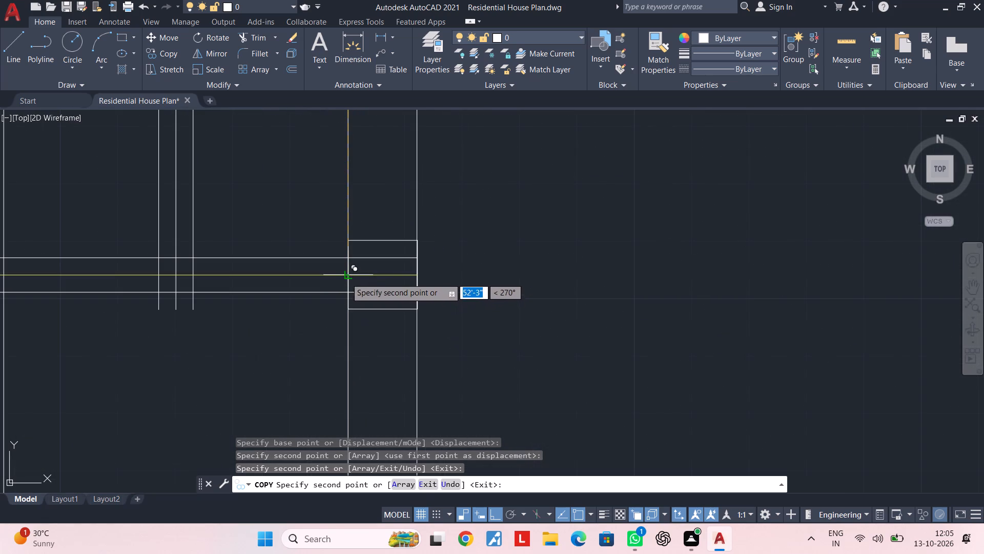
{"action": "left_click", "coordinate": [346, 278]}
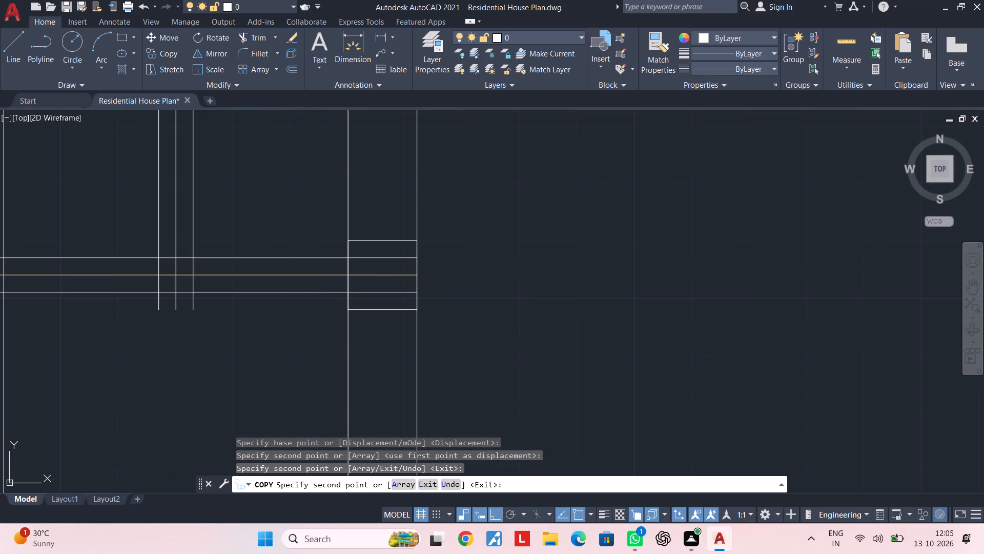
Place a last column copy at the bottom-right outer wall corner, centred on the bottom wall's centreline.
{"action": "scroll", "coordinate": [357, 356], "scroll_direction": "down", "scroll_amount": 3}
{"action": "middle_click_drag", "start_coordinate": [358, 355], "coordinate": [361, 113]}
{"action": "scroll", "coordinate": [359, 135], "scroll_direction": "down", "scroll_amount": 1}
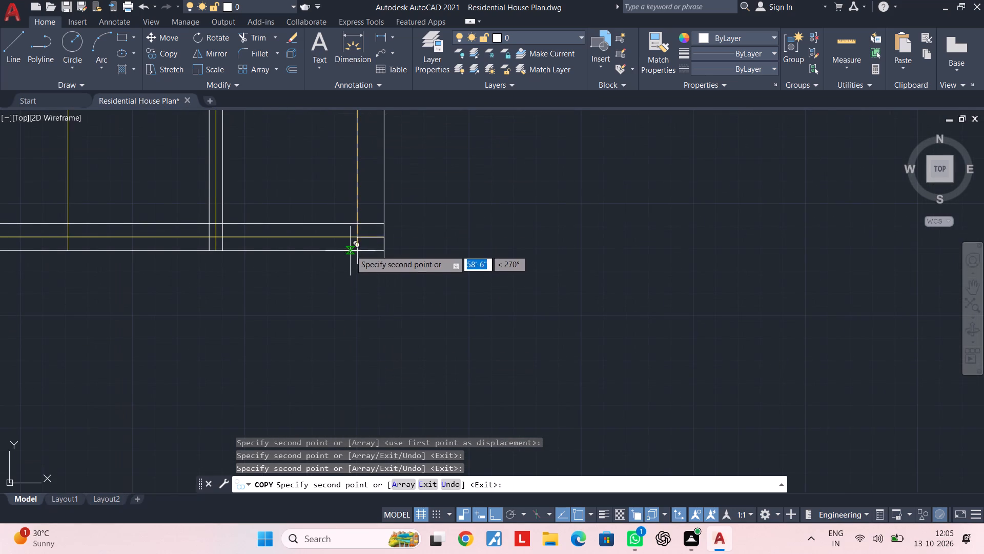
{"action": "left_click", "coordinate": [357, 238]}
{"action": "key", "text": "Escape"}
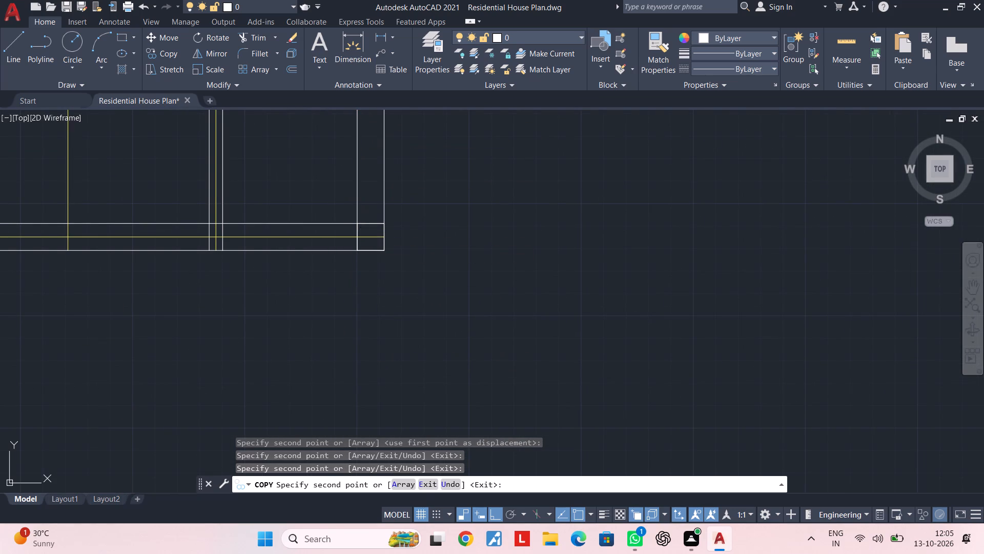
{"action": "key", "text": "Escape"}
{"action": "key", "text": "Escape"}
{"action": "key", "text": "Escape"}
{"action": "key", "text": "Escape"}
{"action": "key", "text": "Escape"}
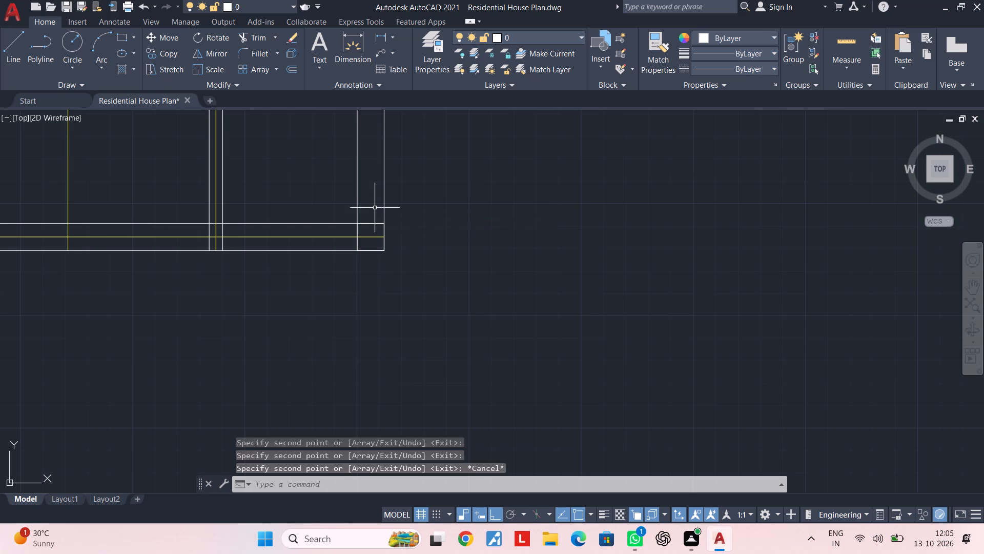
{"action": "key", "text": "Escape"}
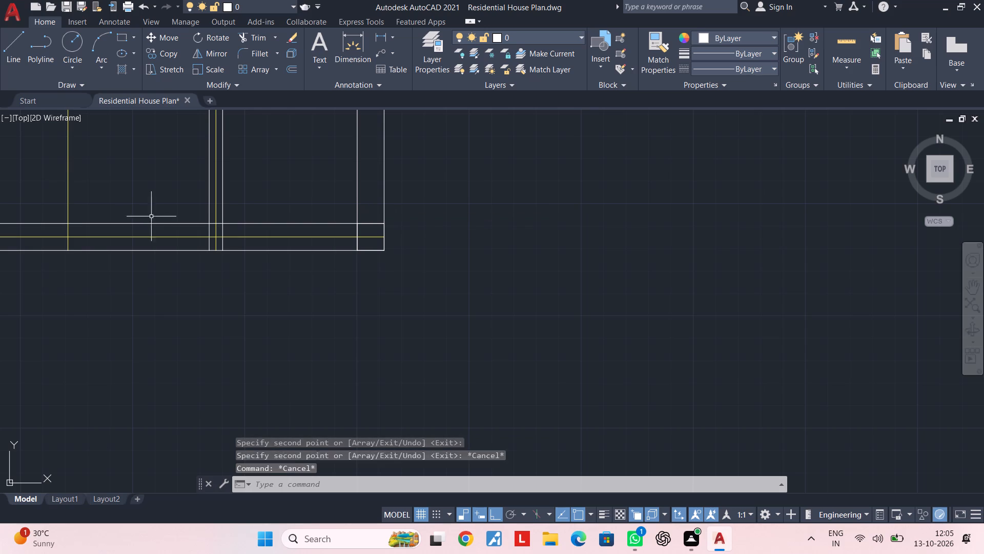
{"action": "key", "text": "Escape"}
Extend the centreline of the large lower room's top wall across to the right outer wall.
{"action": "scroll", "coordinate": [269, 169], "scroll_direction": "down", "scroll_amount": 3}
{"action": "middle_click_drag", "start_coordinate": [294, 169], "coordinate": [295, 284]}
{"action": "scroll", "coordinate": [295, 162], "scroll_direction": "up", "scroll_amount": 3}
{"action": "middle_click_drag", "start_coordinate": [284, 162], "coordinate": [313, 188]}
{"action": "scroll", "coordinate": [289, 205], "scroll_direction": "up", "scroll_amount": 1}
{"action": "middle_click_drag", "start_coordinate": [282, 202], "coordinate": [336, 230]}
{"action": "key", "text": "Escape"}
{"action": "key", "text": "Escape"}
{"action": "type", "text": "EX"}
{"action": "key", "text": "space"}
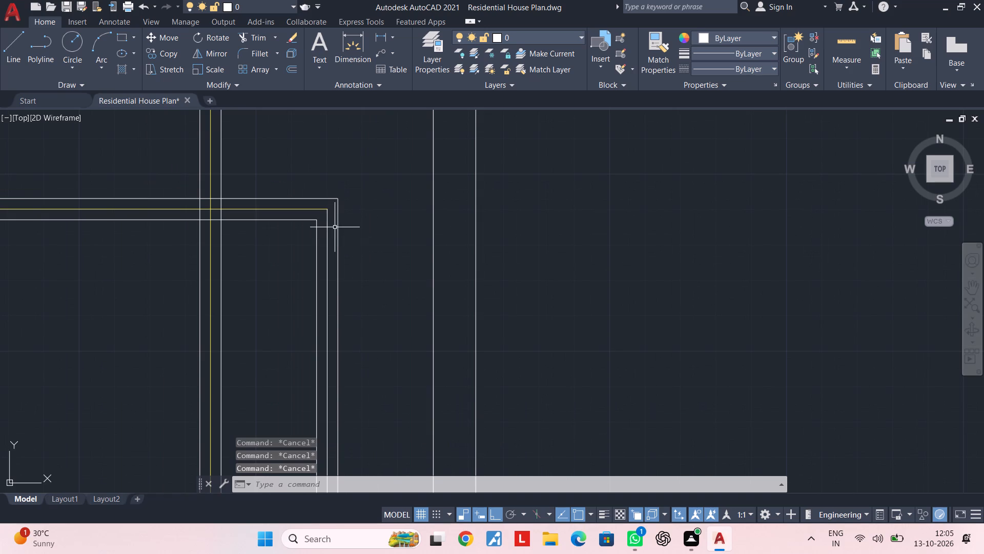
{"action": "left_click", "coordinate": [320, 209]}
{"action": "left_click", "coordinate": [329, 209]}
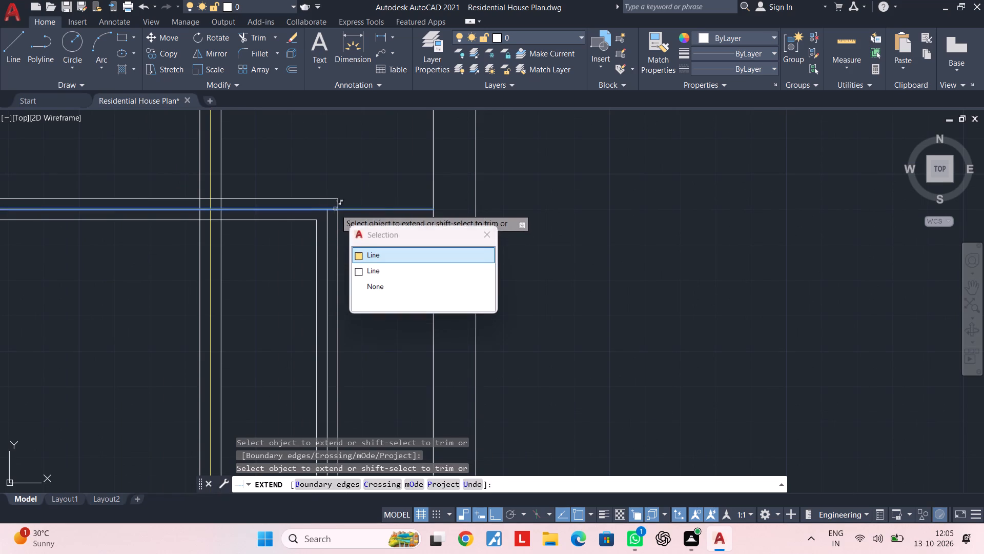
{"action": "left_click", "coordinate": [397, 254]}
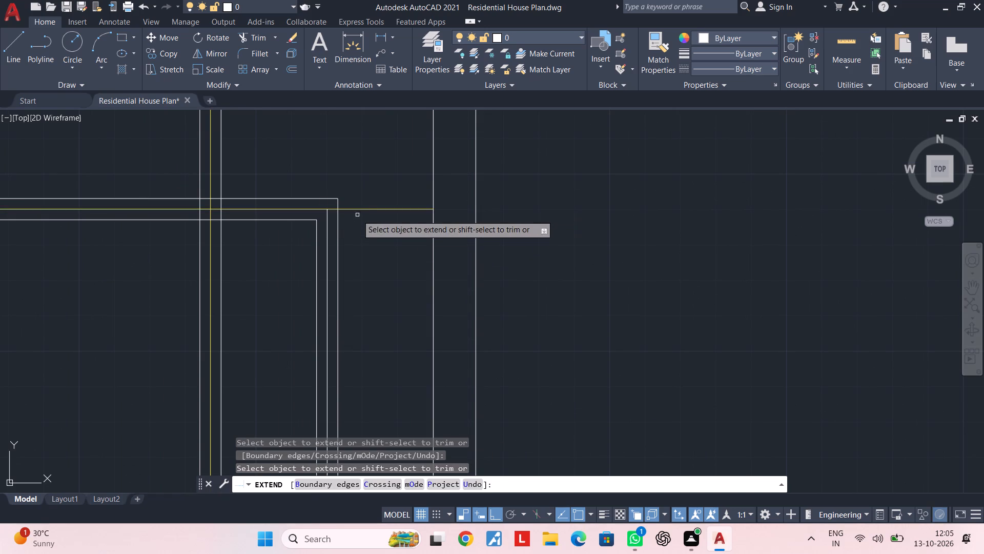
{"action": "left_click", "coordinate": [369, 208]}
{"action": "key", "text": "Escape"}
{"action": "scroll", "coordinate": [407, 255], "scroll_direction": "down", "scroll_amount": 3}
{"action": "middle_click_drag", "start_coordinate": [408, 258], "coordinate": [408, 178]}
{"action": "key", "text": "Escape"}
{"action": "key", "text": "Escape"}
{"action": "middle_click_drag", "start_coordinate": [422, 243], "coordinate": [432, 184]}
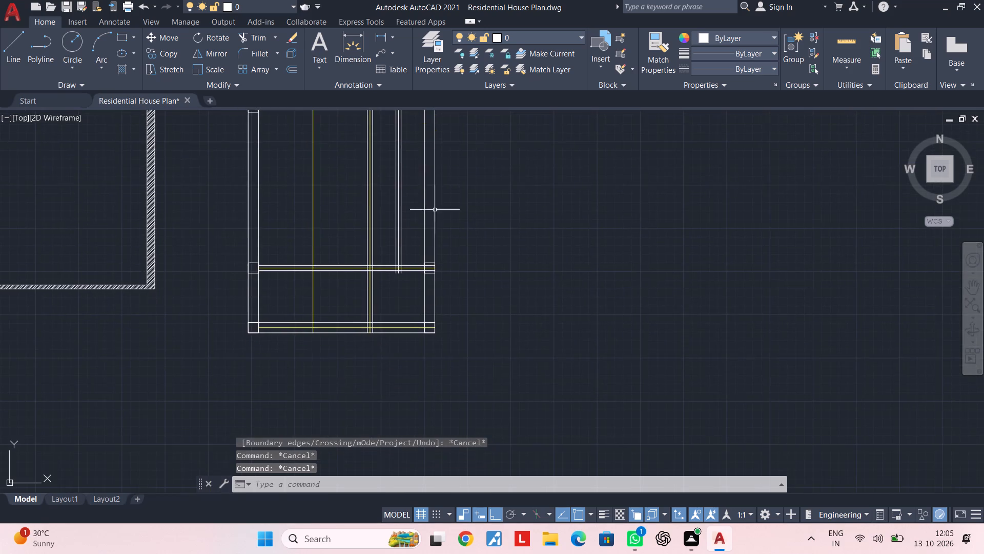
Copy the column at the right wall's lowest interior junction to where the large lower room's top-wall centreline meets the right wall.
{"action": "key", "text": "Escape"}
{"action": "scroll", "coordinate": [435, 248], "scroll_direction": "up", "scroll_amount": 3}
{"action": "left_click", "coordinate": [365, 251]}
{"action": "left_click", "coordinate": [460, 353]}
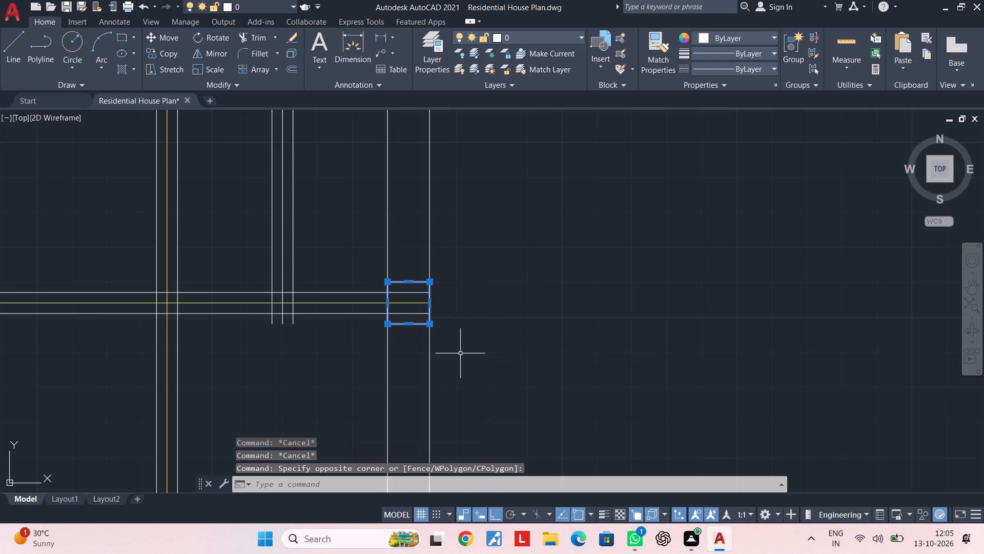
{"action": "type", "text": "CO"}
{"action": "key", "text": "space"}
{"action": "scroll", "coordinate": [400, 304], "scroll_direction": "up", "scroll_amount": 1}
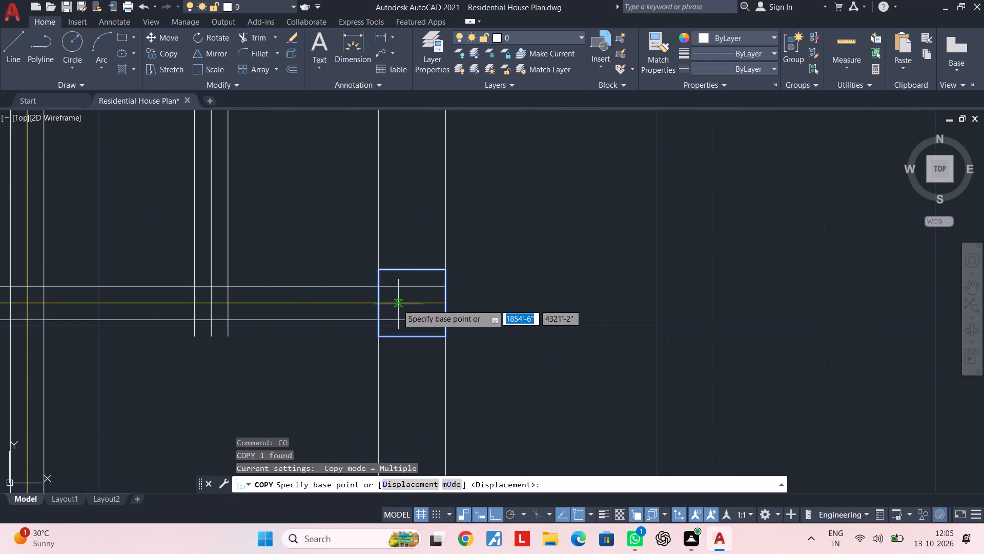
{"action": "left_click", "coordinate": [381, 306]}
{"action": "scroll", "coordinate": [378, 266], "scroll_direction": "down", "scroll_amount": 4}
{"action": "middle_click_drag", "start_coordinate": [381, 210], "coordinate": [394, 326]}
{"action": "scroll", "coordinate": [388, 246], "scroll_direction": "up", "scroll_amount": 1}
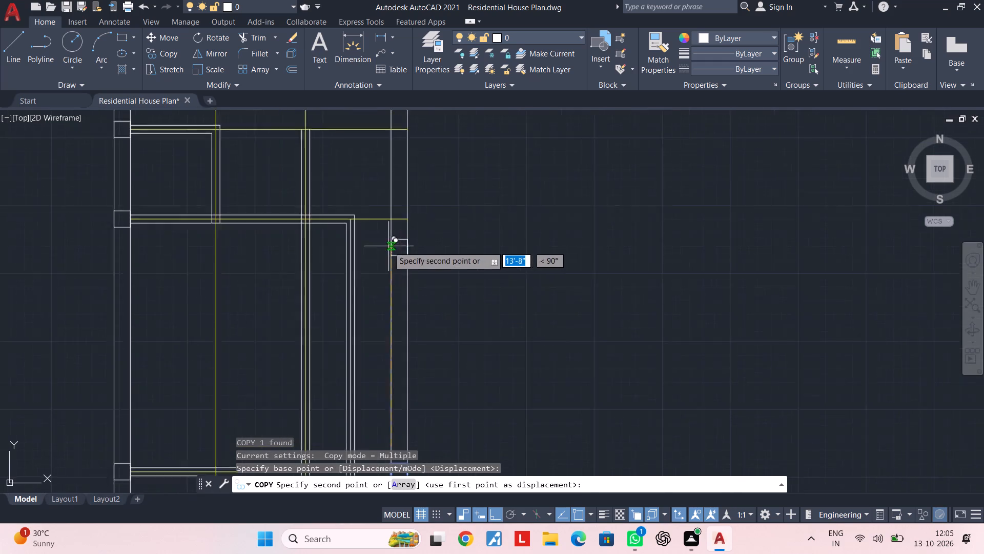
{"action": "scroll", "coordinate": [388, 246], "scroll_direction": "up", "scroll_amount": 2}
{"action": "left_click", "coordinate": [393, 183]}
{"action": "key", "text": "Escape"}
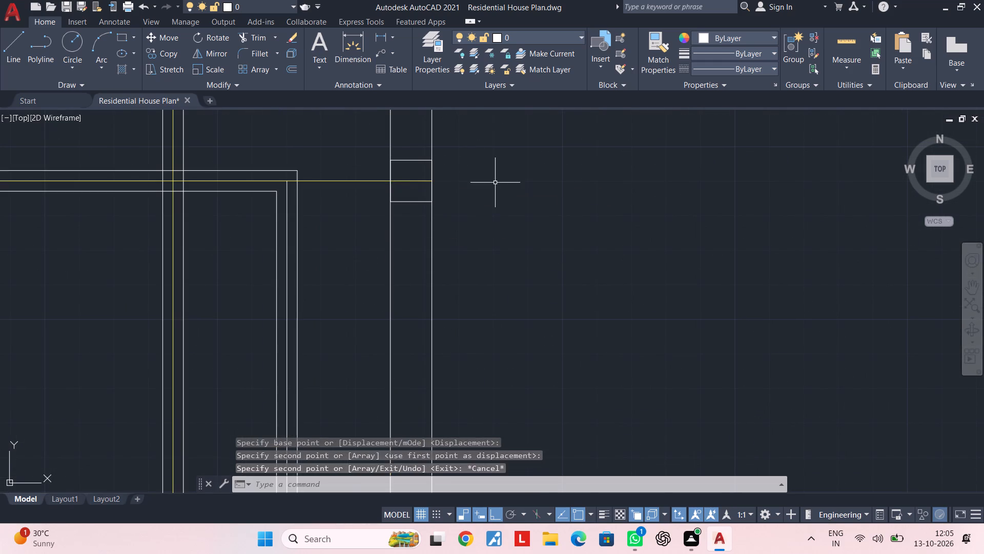
Trim the centreline inside the right wall's column level with the large lower room's top wall.
{"action": "key", "text": "Escape"}
{"action": "key", "text": "Escape"}
{"action": "type", "text": "TR"}
{"action": "key", "text": "space"}
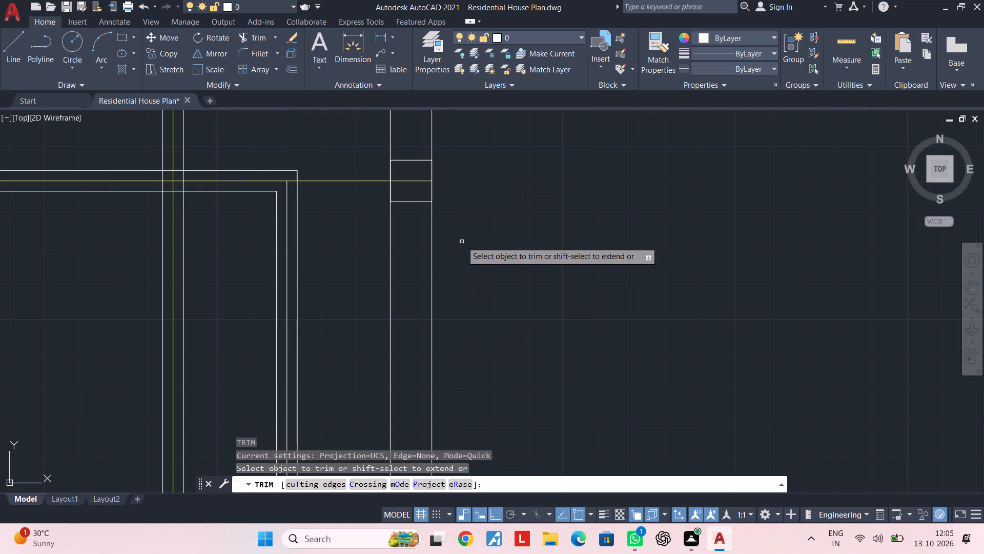
{"action": "left_click", "coordinate": [406, 181]}
{"action": "key", "text": "Escape"}
Trim the wall lines and centreline inside the right wall's column at the lowest horizontal interior wall.
{"action": "scroll", "coordinate": [432, 247], "scroll_direction": "down", "scroll_amount": 2}
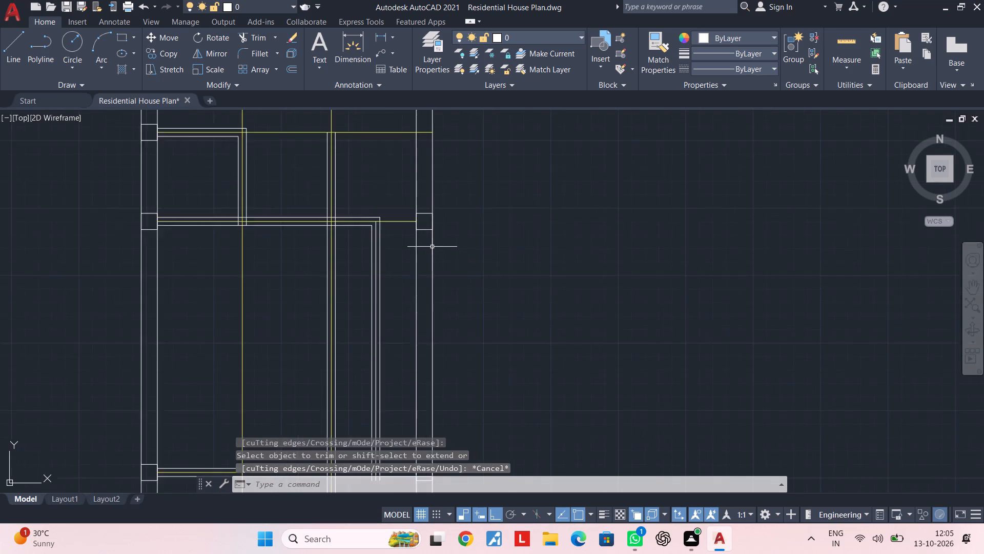
{"action": "middle_click_drag", "start_coordinate": [432, 247], "coordinate": [432, 139]}
{"action": "key", "text": "Escape"}
{"action": "middle_click_drag", "start_coordinate": [462, 258], "coordinate": [460, 188]}
{"action": "key", "text": "space"}
{"action": "scroll", "coordinate": [414, 299], "scroll_direction": "up", "scroll_amount": 4}
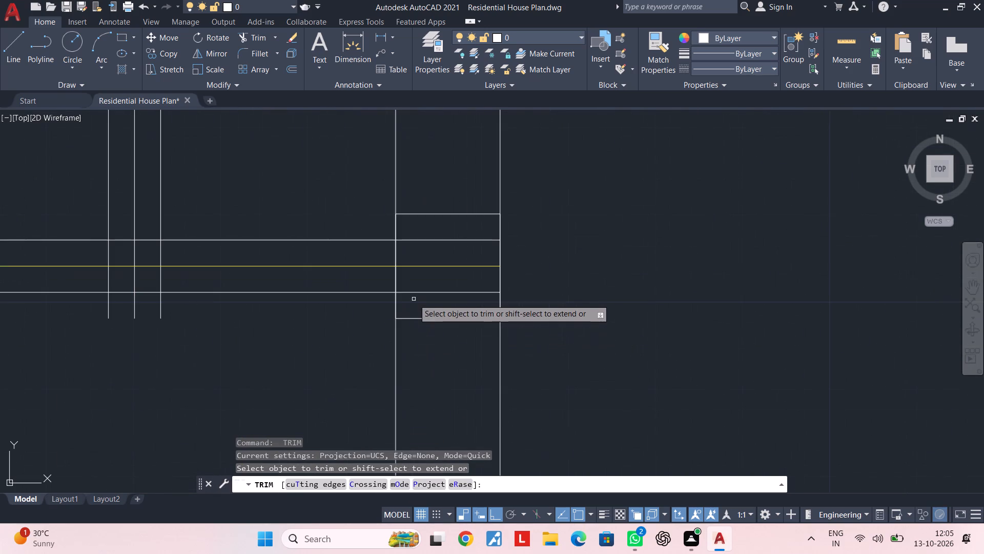
{"action": "left_click", "coordinate": [437, 310]}
{"action": "left_click", "coordinate": [442, 233]}
{"action": "scroll", "coordinate": [442, 249], "scroll_direction": "down", "scroll_amount": 4}
Trim the wall lines and centreline inside the column at the bottom-right outer wall corner.
{"action": "middle_click_drag", "start_coordinate": [443, 250], "coordinate": [449, 211]}
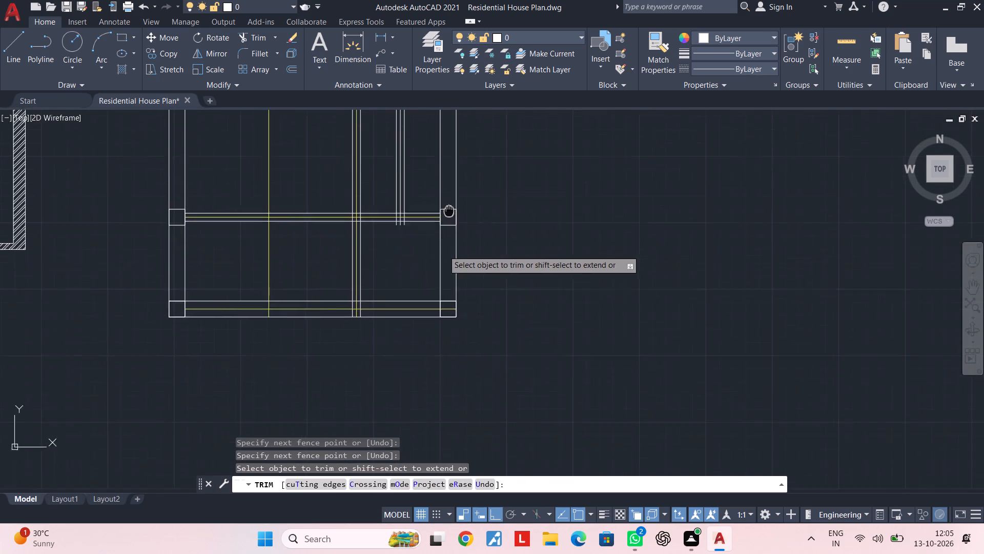
{"action": "middle_click_drag", "start_coordinate": [449, 211], "coordinate": [449, 181]}
{"action": "scroll", "coordinate": [438, 280], "scroll_direction": "up", "scroll_amount": 3}
{"action": "left_click", "coordinate": [474, 281]}
{"action": "left_click", "coordinate": [466, 249]}
Trim the wall lines and centreline inside the right wall's column at the bottom wall of the upper right room.
{"action": "scroll", "coordinate": [469, 250], "scroll_direction": "down", "scroll_amount": 3}
{"action": "middle_click_drag", "start_coordinate": [471, 207], "coordinate": [476, 360]}
{"action": "middle_click_drag", "start_coordinate": [477, 194], "coordinate": [474, 362]}
{"action": "middle_click_drag", "start_coordinate": [483, 250], "coordinate": [487, 353]}
{"action": "middle_click_drag", "start_coordinate": [479, 231], "coordinate": [475, 357]}
{"action": "scroll", "coordinate": [474, 303], "scroll_direction": "up", "scroll_amount": 2}
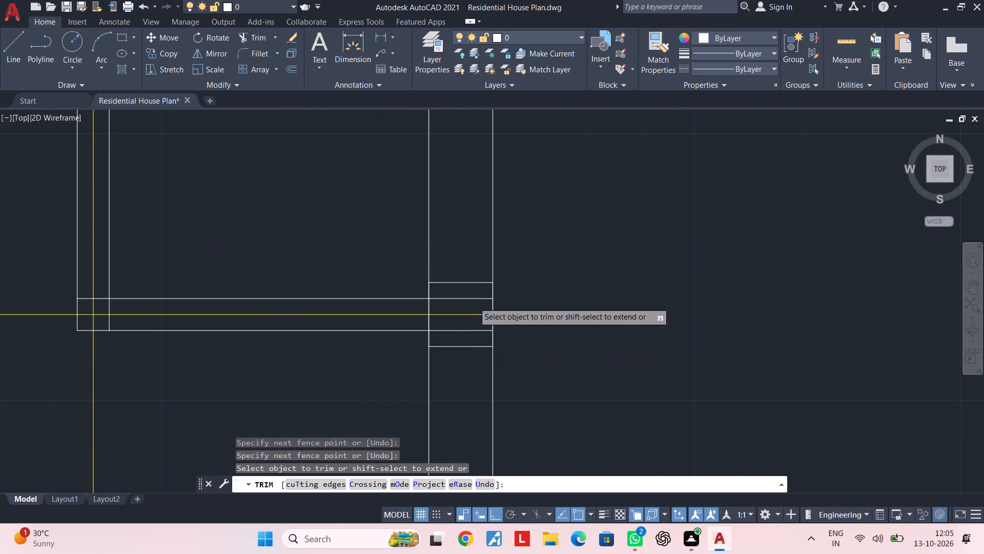
{"action": "scroll", "coordinate": [474, 302], "scroll_direction": "up", "scroll_amount": 1}
{"action": "left_click", "coordinate": [470, 343]}
{"action": "left_click", "coordinate": [466, 293]}
Trim the wall lines and centreline inside the right wall's column at the top wall of the upper right room.
{"action": "scroll", "coordinate": [466, 293], "scroll_direction": "down", "scroll_amount": 3}
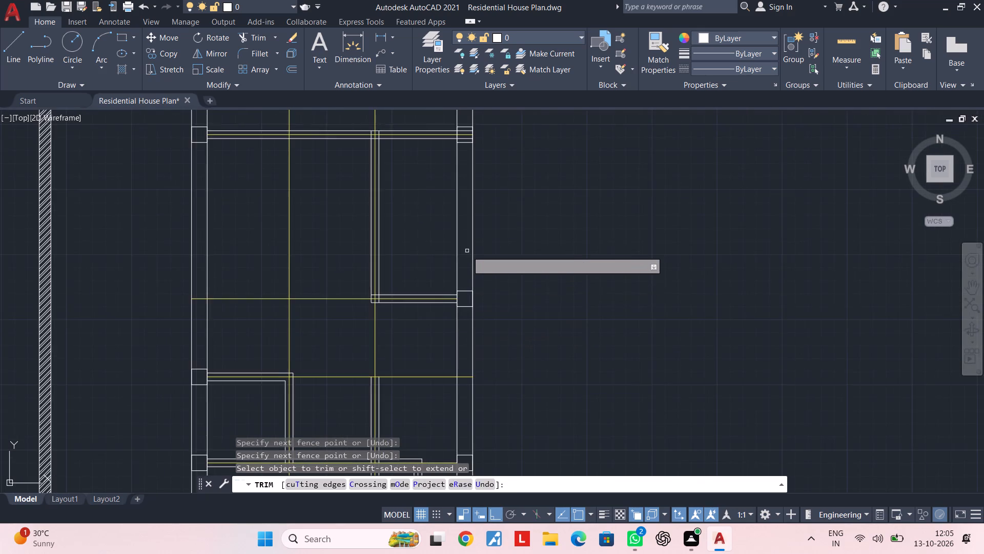
{"action": "middle_click_drag", "start_coordinate": [469, 254], "coordinate": [469, 368]}
{"action": "scroll", "coordinate": [473, 249], "scroll_direction": "up", "scroll_amount": 3}
{"action": "left_click", "coordinate": [445, 264]}
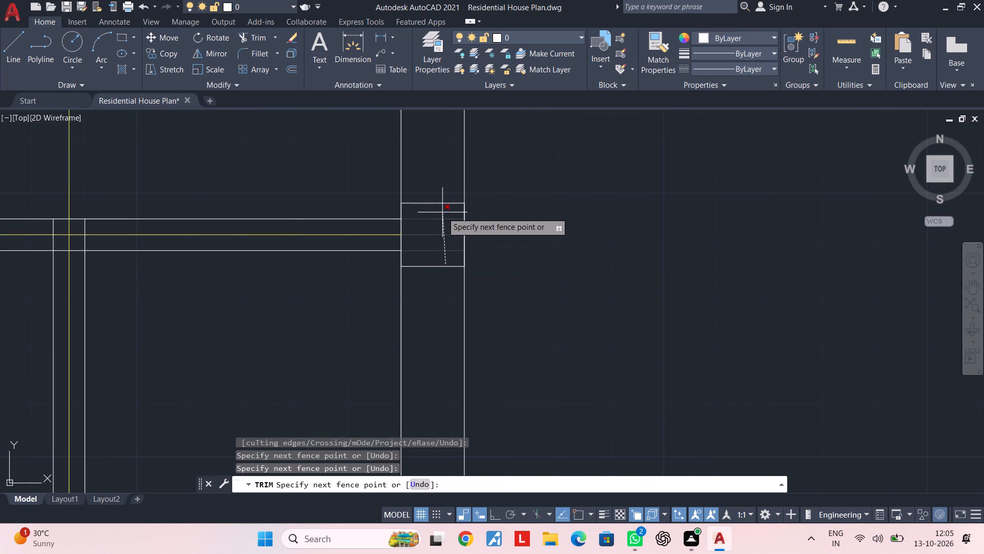
{"action": "left_click", "coordinate": [442, 211]}
{"action": "key", "text": "Escape"}
{"action": "key", "text": "Escape"}
{"action": "key", "text": "Escape"}
{"action": "key", "text": "Escape"}
Trim the overlapping wall lines where the upper right room's left wall meets its top wall, leaving an open T-junction.
{"action": "scroll", "coordinate": [394, 259], "scroll_direction": "down", "scroll_amount": 2}
{"action": "middle_click_drag", "start_coordinate": [396, 260], "coordinate": [524, 210]}
{"action": "key", "text": "Escape"}
{"action": "scroll", "coordinate": [503, 249], "scroll_direction": "down", "scroll_amount": 1}
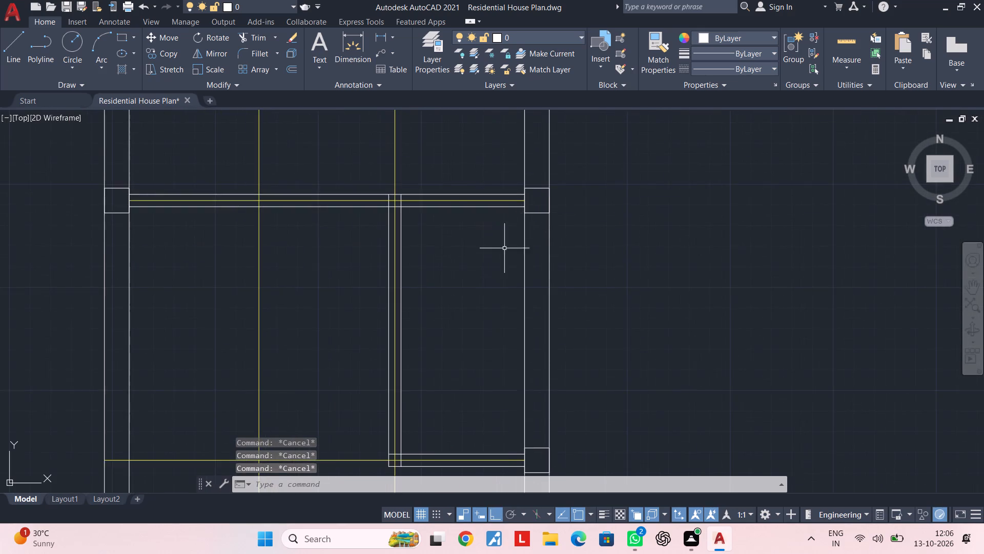
{"action": "middle_click_drag", "start_coordinate": [503, 249], "coordinate": [504, 242]}
{"action": "key", "text": "Escape"}
{"action": "key", "text": "Escape"}
{"action": "scroll", "coordinate": [464, 219], "scroll_direction": "up", "scroll_amount": 2}
{"action": "middle_click_drag", "start_coordinate": [438, 239], "coordinate": [477, 264]}
{"action": "key", "text": "Escape"}
{"action": "key", "text": "Escape"}
{"action": "key", "text": "Escape"}
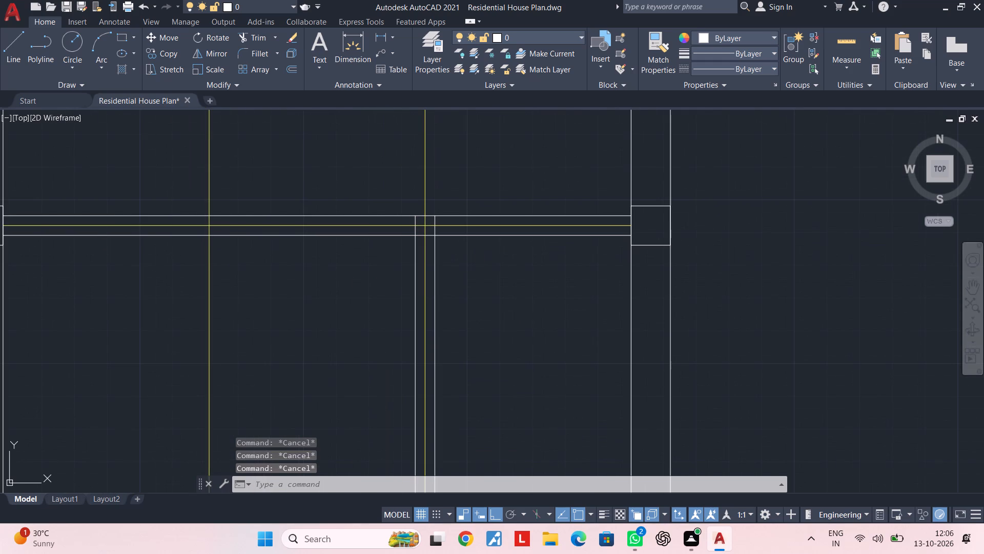
{"action": "key", "text": "Escape"}
{"action": "key", "text": "Escape"}
{"action": "scroll", "coordinate": [467, 232], "scroll_direction": "up", "scroll_amount": 3}
{"action": "middle_click_drag", "start_coordinate": [443, 236], "coordinate": [548, 254]}
{"action": "key", "text": "Escape"}
{"action": "key", "text": "Escape"}
{"action": "type", "text": "TR"}
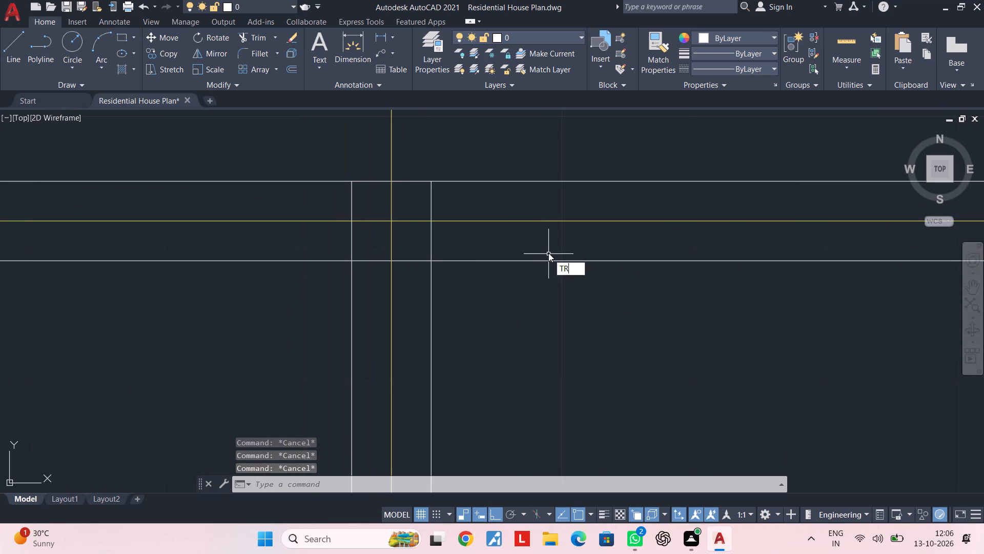
{"action": "key", "text": "space"}
{"action": "left_click", "coordinate": [458, 198]}
{"action": "left_click", "coordinate": [421, 201]}
{"action": "left_click", "coordinate": [366, 203]}
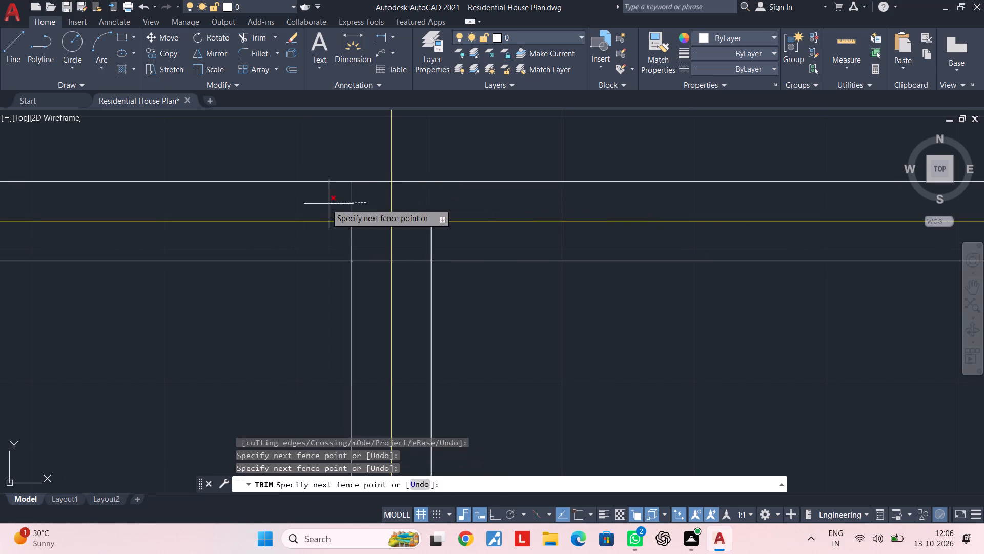
{"action": "left_click", "coordinate": [324, 204]}
{"action": "left_click", "coordinate": [361, 250]}
{"action": "left_click", "coordinate": [323, 252]}
{"action": "left_click", "coordinate": [482, 241]}
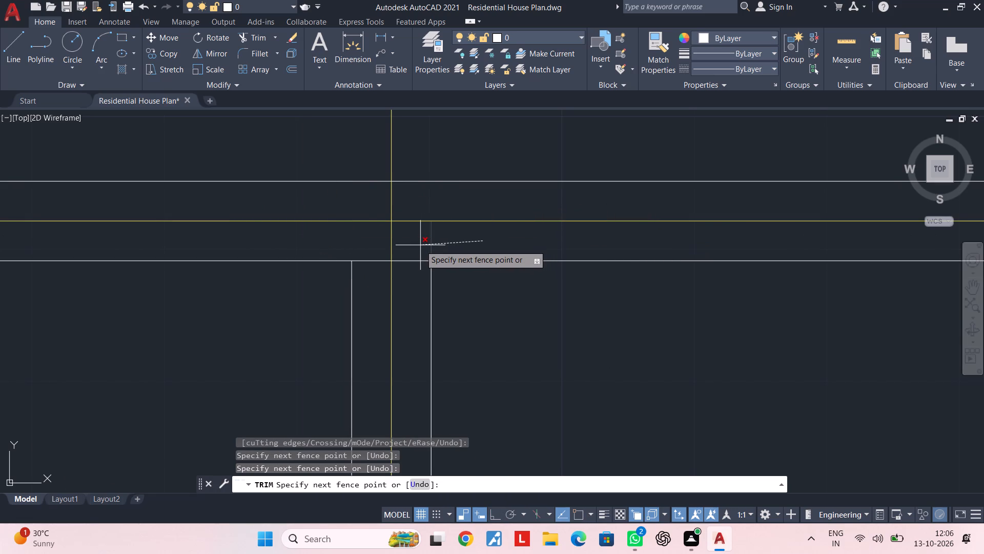
{"action": "left_click", "coordinate": [416, 245]}
{"action": "left_click", "coordinate": [418, 260]}
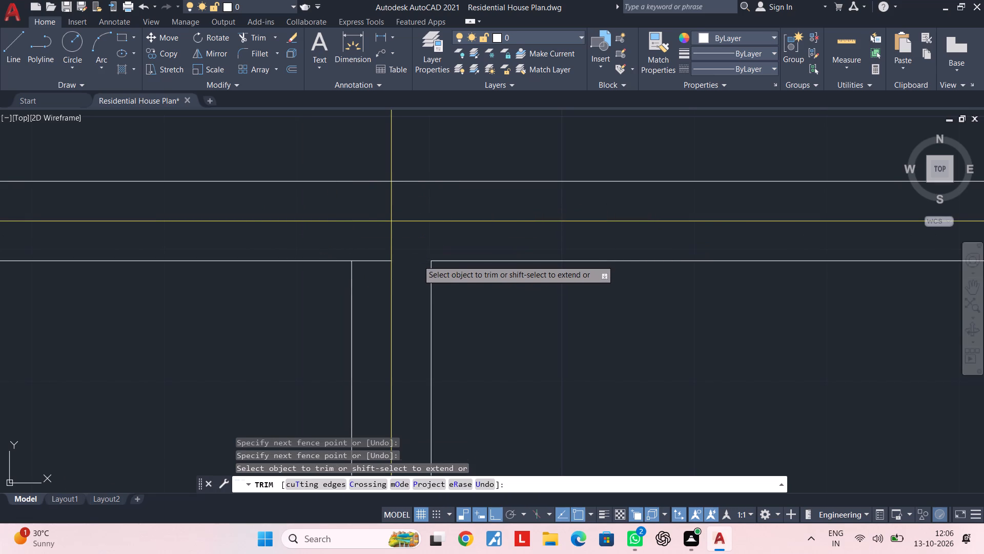
{"action": "left_click", "coordinate": [368, 262]}
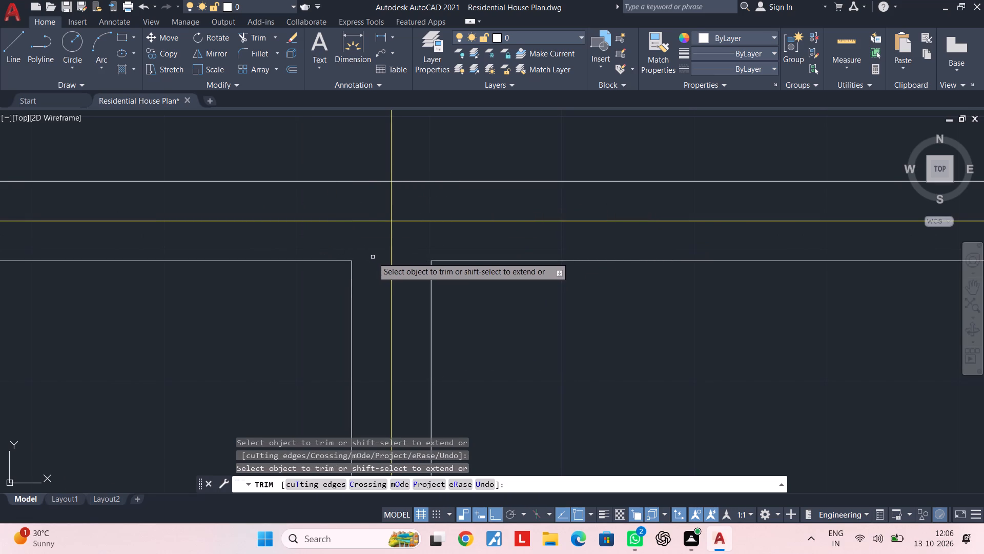
{"action": "key", "text": "Escape"}
{"action": "key", "text": "Escape"}
Draw a rectangular column filling the wall intersection at the upper right room's bottom-left corner.
{"action": "scroll", "coordinate": [440, 266], "scroll_direction": "down", "scroll_amount": 2}
{"action": "middle_click_drag", "start_coordinate": [440, 266], "coordinate": [442, 190]}
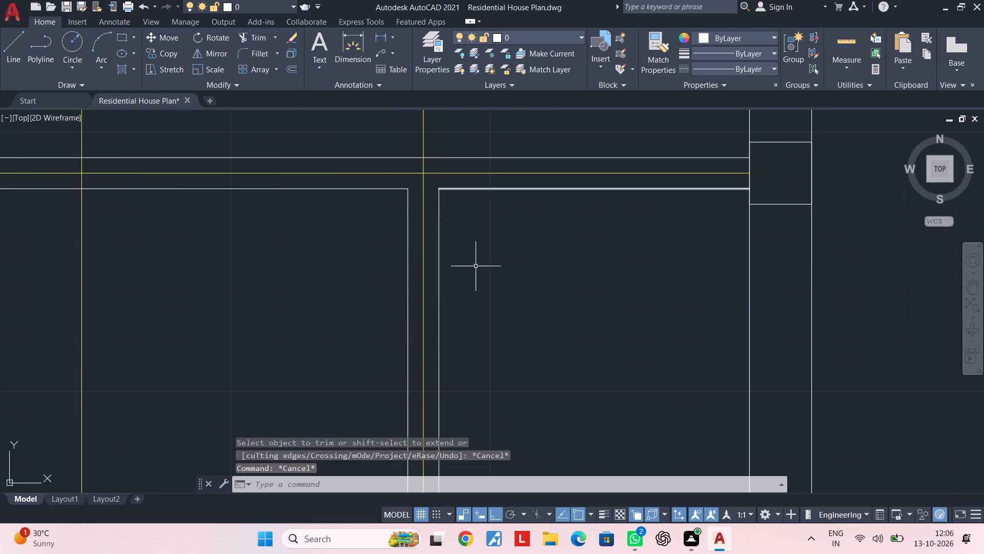
{"action": "scroll", "coordinate": [495, 284], "scroll_direction": "down", "scroll_amount": 2}
{"action": "middle_click_drag", "start_coordinate": [497, 258], "coordinate": [494, 215]}
{"action": "key", "text": "Escape"}
{"action": "middle_click_drag", "start_coordinate": [502, 266], "coordinate": [486, 165]}
{"action": "key", "text": "Escape"}
{"action": "key", "text": "Escape"}
{"action": "middle_click_drag", "start_coordinate": [485, 282], "coordinate": [485, 205]}
{"action": "scroll", "coordinate": [468, 315], "scroll_direction": "up", "scroll_amount": 2}
{"action": "middle_click_drag", "start_coordinate": [434, 270], "coordinate": [490, 319]}
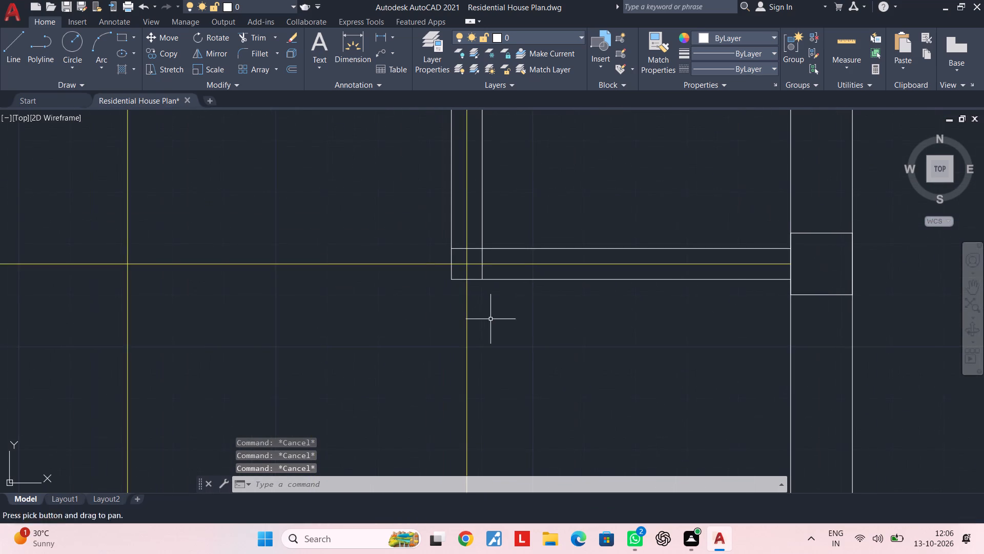
{"action": "key", "text": "Escape"}
{"action": "key", "text": "Escape"}
{"action": "scroll", "coordinate": [480, 285], "scroll_direction": "up", "scroll_amount": 2}
{"action": "middle_click_drag", "start_coordinate": [475, 289], "coordinate": [511, 337]}
{"action": "key", "text": "Escape"}
{"action": "key", "text": "Escape"}
{"action": "key", "text": "r"}
{"action": "key", "text": "e"}
{"action": "type", "text": "C"}
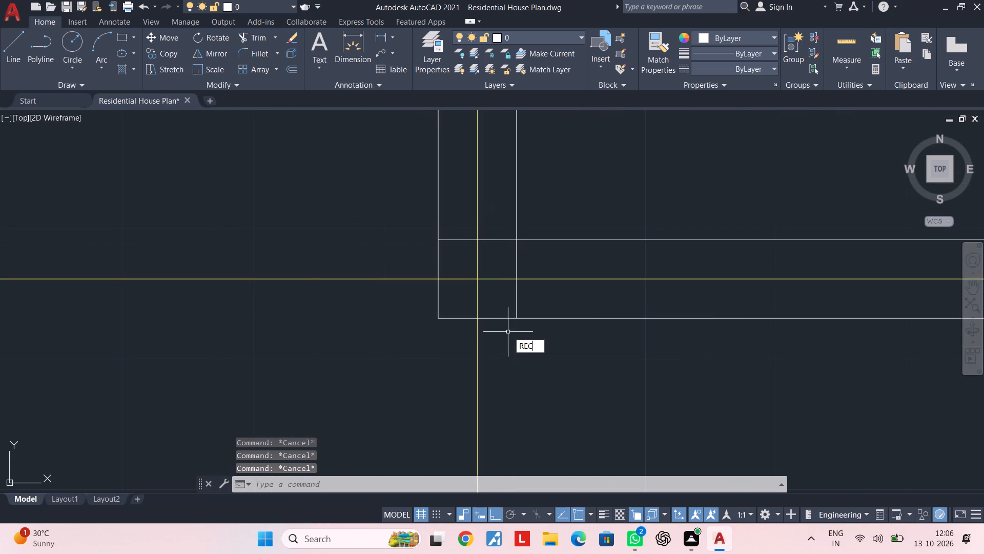
{"action": "key", "text": "space"}
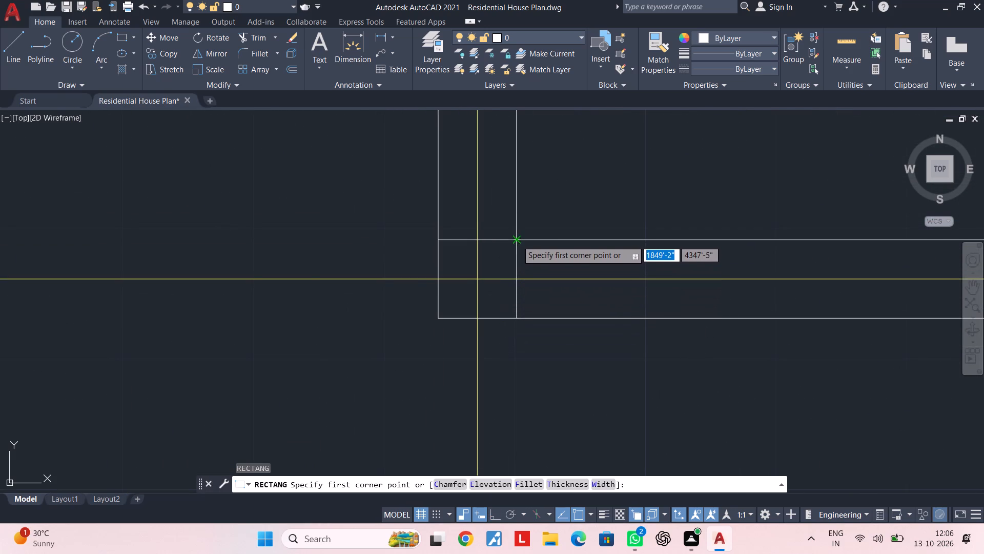
{"action": "left_click", "coordinate": [517, 241]}
{"action": "left_click", "coordinate": [435, 319]}
{"action": "key", "text": "Escape"}
{"action": "key", "text": "Escape"}
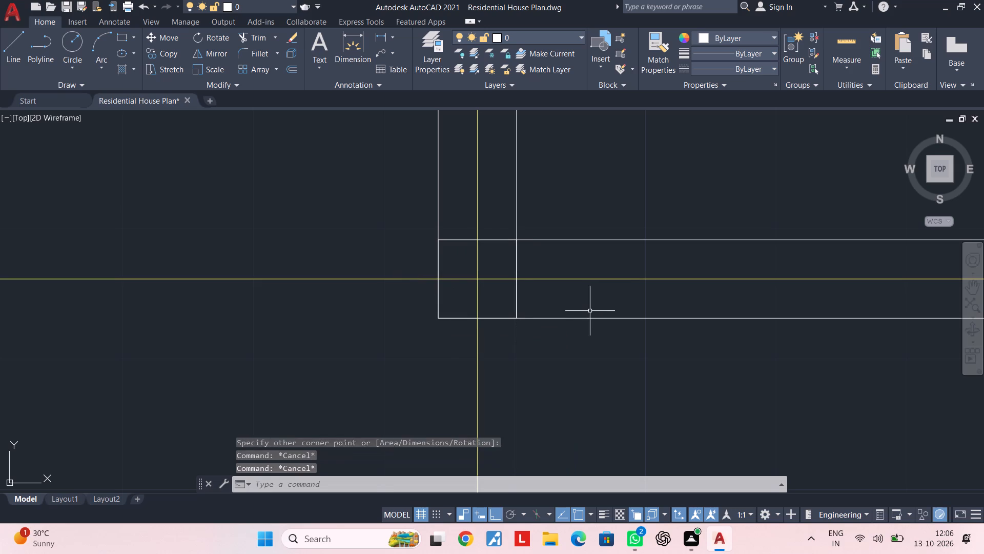
{"action": "key", "text": "Escape"}
{"action": "key", "text": "Escape"}
{"action": "key", "text": "Escape"}
{"action": "key", "text": "Escape"}
{"action": "key", "text": "Escape"}
{"action": "key", "text": "Escape"}
Trim both lines of the vertical wall running through the large lower room, above the lowest horizontal interior wall.
{"action": "middle_click_drag", "start_coordinate": [562, 312], "coordinate": [541, 259]}
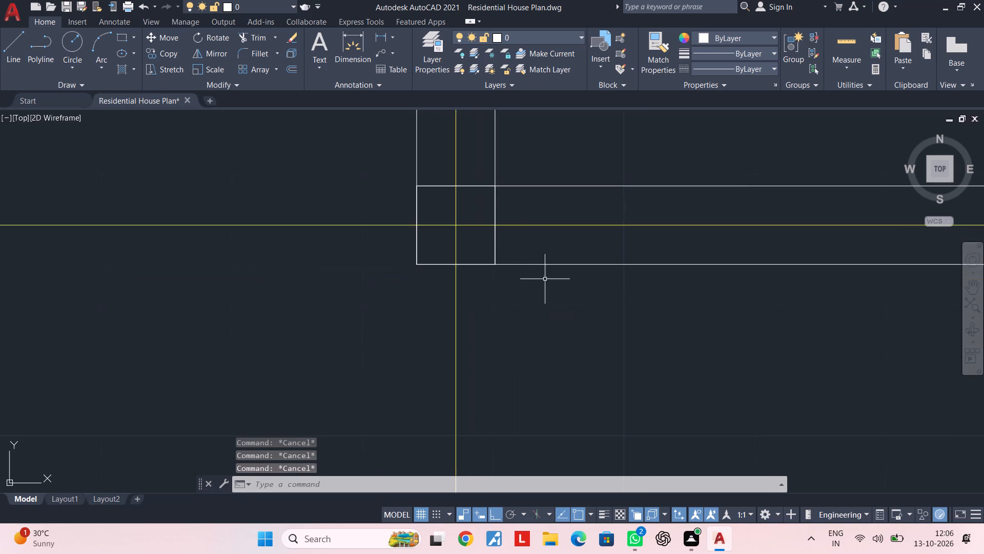
{"action": "scroll", "coordinate": [547, 286], "scroll_direction": "down", "scroll_amount": 4}
{"action": "middle_click_drag", "start_coordinate": [548, 290], "coordinate": [531, 229]}
{"action": "middle_click_drag", "start_coordinate": [559, 310], "coordinate": [544, 229]}
{"action": "middle_click_drag", "start_coordinate": [537, 307], "coordinate": [530, 253]}
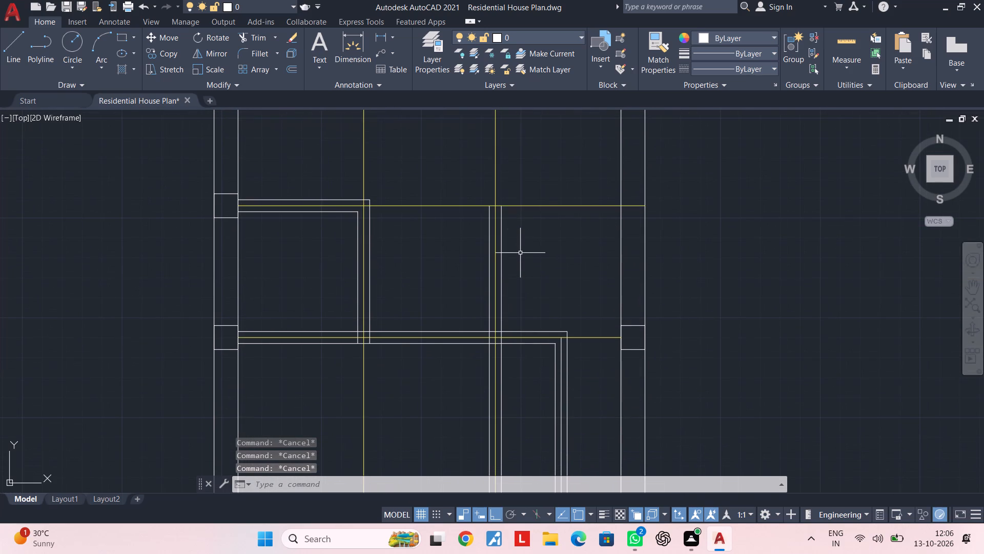
{"action": "middle_click_drag", "start_coordinate": [520, 253], "coordinate": [523, 231]}
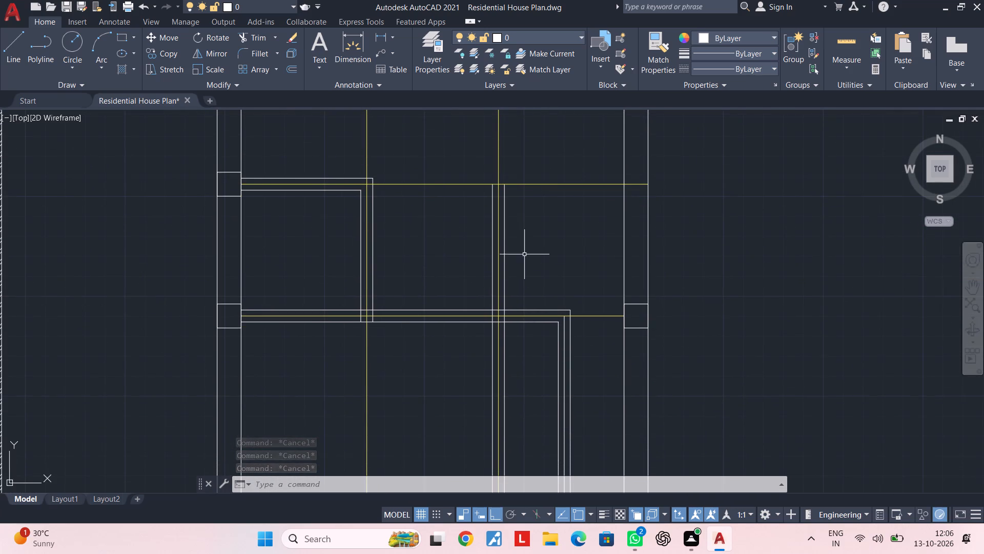
{"action": "scroll", "coordinate": [524, 254], "scroll_direction": "down", "scroll_amount": 2}
{"action": "middle_click_drag", "start_coordinate": [524, 254], "coordinate": [516, 187]}
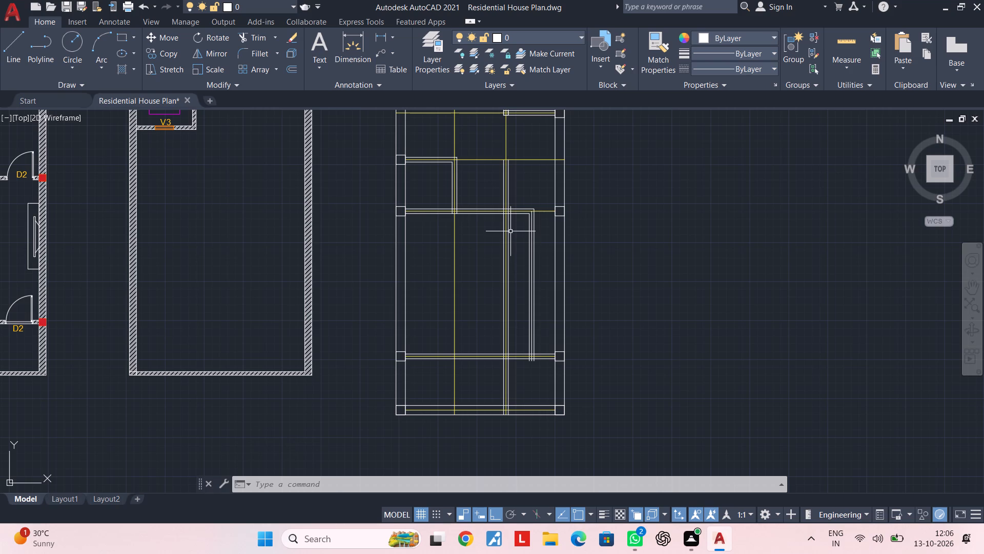
{"action": "scroll", "coordinate": [522, 339], "scroll_direction": "up", "scroll_amount": 3}
{"action": "middle_click_drag", "start_coordinate": [499, 335], "coordinate": [534, 314]}
{"action": "key", "text": "Escape"}
{"action": "key", "text": "Escape"}
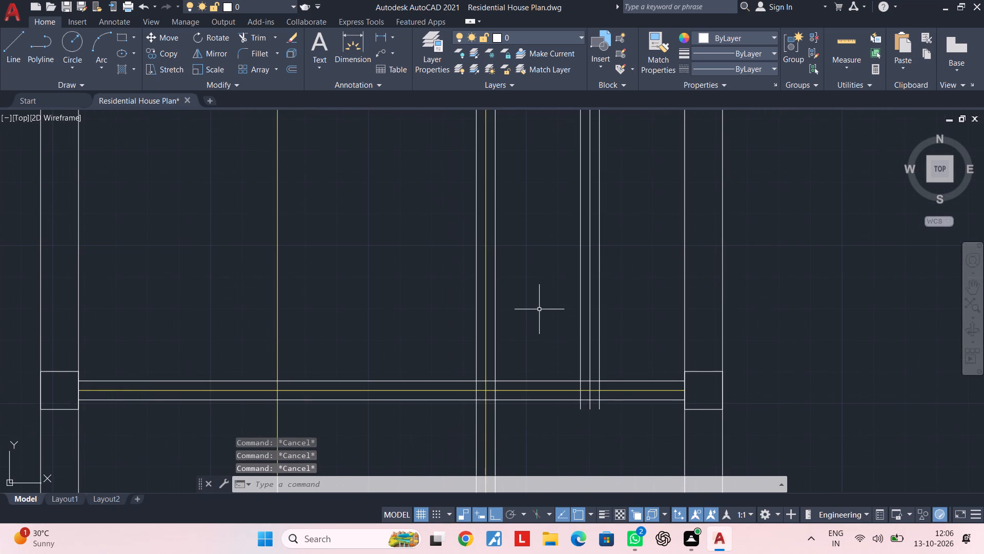
{"action": "type", "text": "TR"}
{"action": "key", "text": "space"}
{"action": "left_click", "coordinate": [495, 363]}
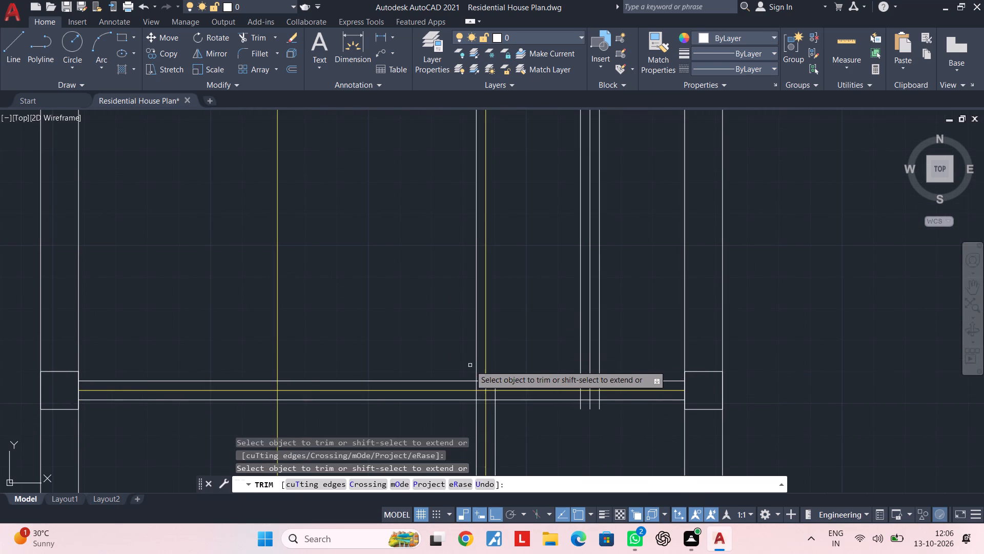
{"action": "left_click", "coordinate": [476, 364]}
{"action": "key", "text": "Escape"}
Draw a 6" by 6" rectangular column filling the top-right wall corner of the small room beside the left outer wall.
{"action": "middle_click_drag", "start_coordinate": [530, 357], "coordinate": [531, 273]}
{"action": "scroll", "coordinate": [531, 272], "scroll_direction": "down", "scroll_amount": 2}
{"action": "middle_click_drag", "start_coordinate": [531, 272], "coordinate": [523, 471]}
{"action": "middle_click_drag", "start_coordinate": [526, 320], "coordinate": [526, 445]}
{"action": "middle_click_drag", "start_coordinate": [474, 339], "coordinate": [532, 346]}
{"action": "scroll", "coordinate": [481, 321], "scroll_direction": "up", "scroll_amount": 3}
{"action": "middle_click_drag", "start_coordinate": [473, 325], "coordinate": [568, 325]}
{"action": "key", "text": "Escape"}
{"action": "key", "text": "Escape"}
{"action": "key", "text": "Escape"}
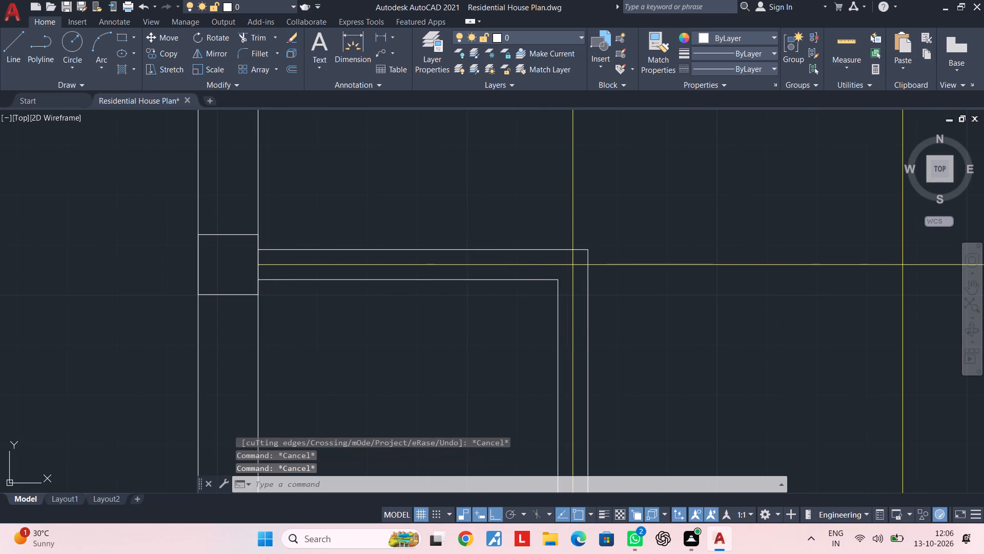
{"action": "key", "text": "Escape"}
{"action": "scroll", "coordinate": [570, 286], "scroll_direction": "up", "scroll_amount": 1}
{"action": "middle_click_drag", "start_coordinate": [552, 291], "coordinate": [522, 318]}
{"action": "scroll", "coordinate": [522, 318], "scroll_direction": "up", "scroll_amount": 1}
{"action": "key", "text": "Escape"}
{"action": "key", "text": "Escape"}
{"action": "key", "text": "Escape"}
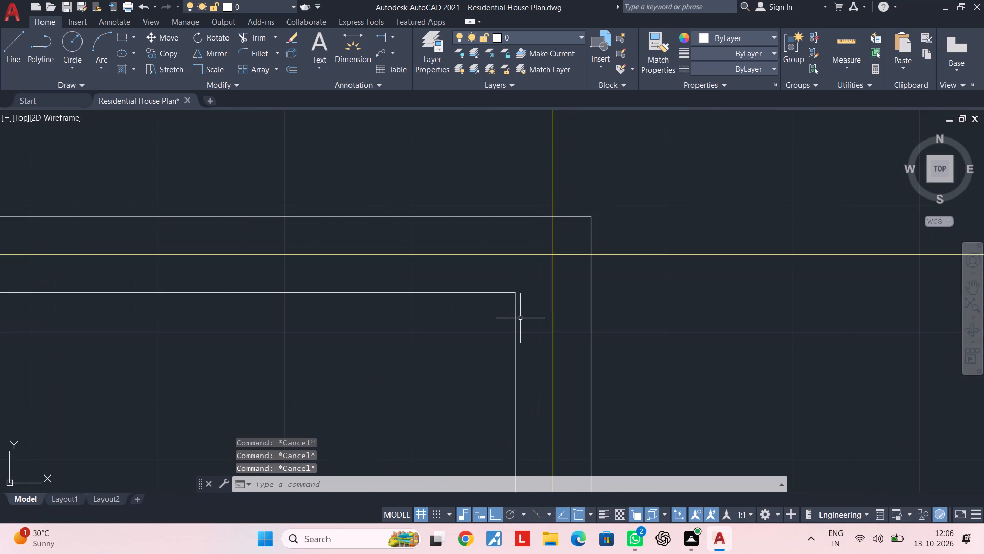
{"action": "key", "text": "Escape"}
{"action": "key", "text": "Escape"}
{"action": "key", "text": "r"}
{"action": "type", "text": "EC"}
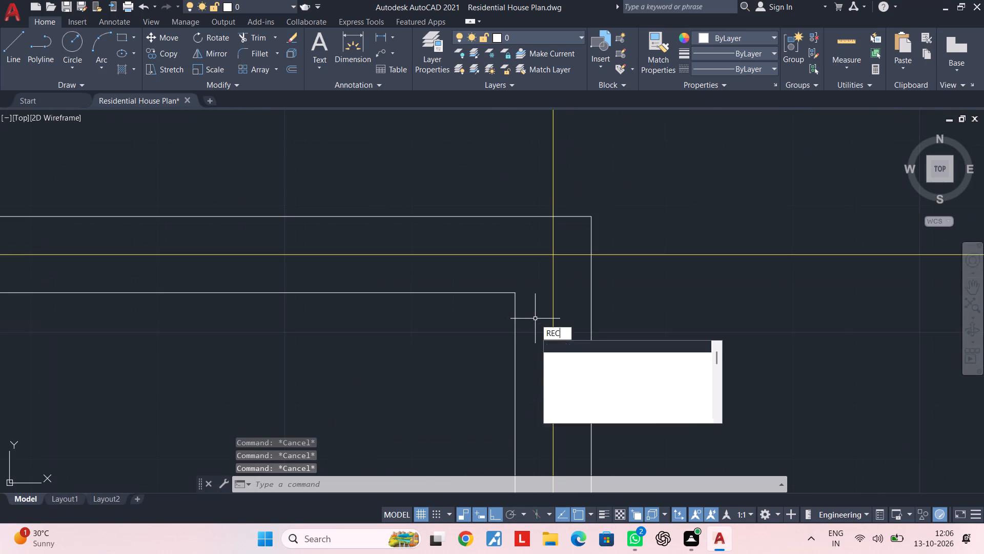
{"action": "key", "text": "space"}
{"action": "left_click", "coordinate": [515, 296]}
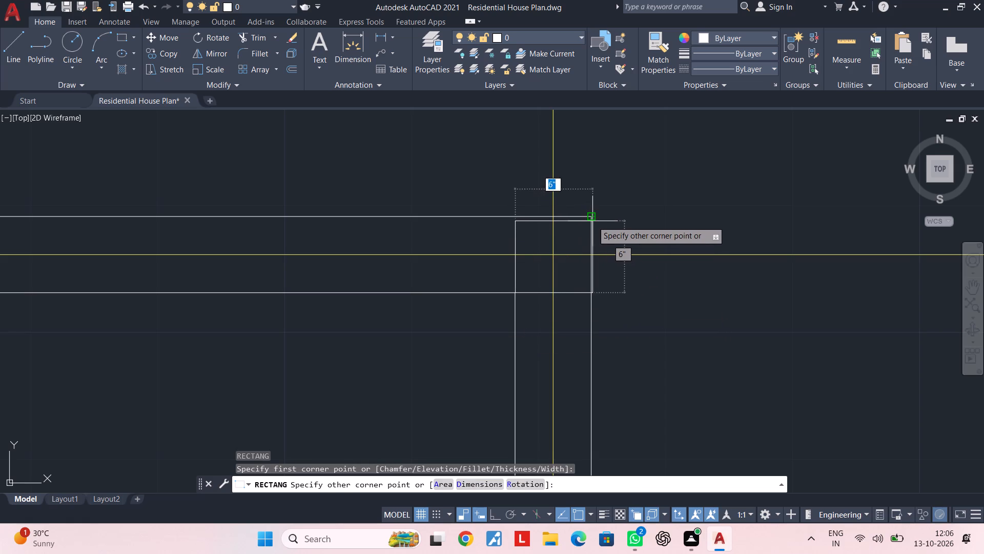
{"action": "left_click", "coordinate": [592, 216]}
{"action": "key", "text": "Escape"}
{"action": "key", "text": "Escape"}
{"action": "key", "text": "Escape"}
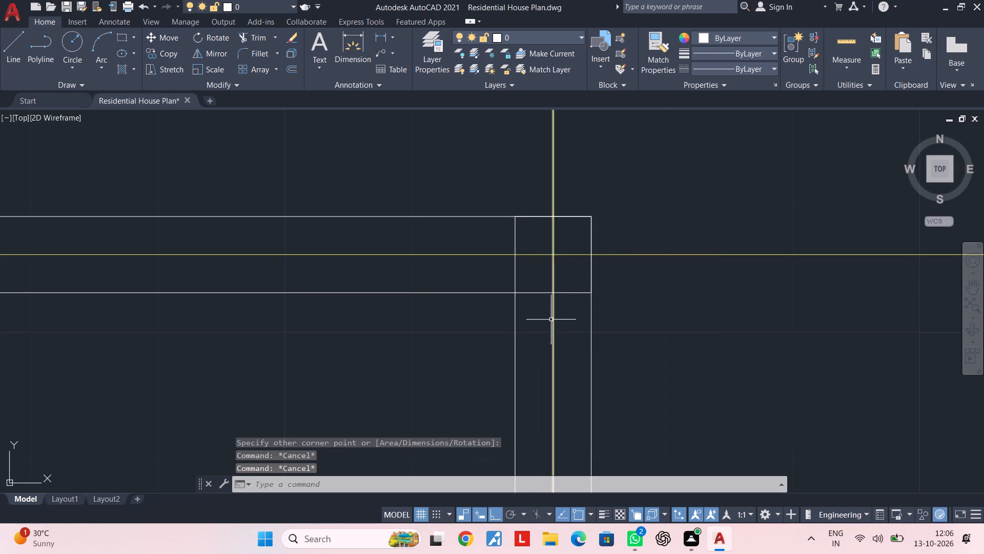
Trim both lines of the small left room's right-hand wall where they run through the horizontal wall below it.
{"action": "key", "text": "Escape"}
{"action": "scroll", "coordinate": [539, 332], "scroll_direction": "down", "scroll_amount": 2}
{"action": "middle_click_drag", "start_coordinate": [539, 332], "coordinate": [536, 308]}
{"action": "key", "text": "Escape"}
{"action": "key", "text": "Escape"}
{"action": "key", "text": "Escape"}
{"action": "key", "text": "Escape"}
{"action": "key", "text": "Escape"}
{"action": "key", "text": "Escape"}
{"action": "middle_click_drag", "start_coordinate": [534, 307], "coordinate": [592, 296]}
{"action": "middle_click_drag", "start_coordinate": [495, 306], "coordinate": [512, 279]}
{"action": "middle_click_drag", "start_coordinate": [583, 353], "coordinate": [535, 247]}
{"action": "middle_click_drag", "start_coordinate": [525, 321], "coordinate": [520, 230]}
{"action": "middle_click_drag", "start_coordinate": [514, 313], "coordinate": [511, 278]}
{"action": "key", "text": "Escape"}
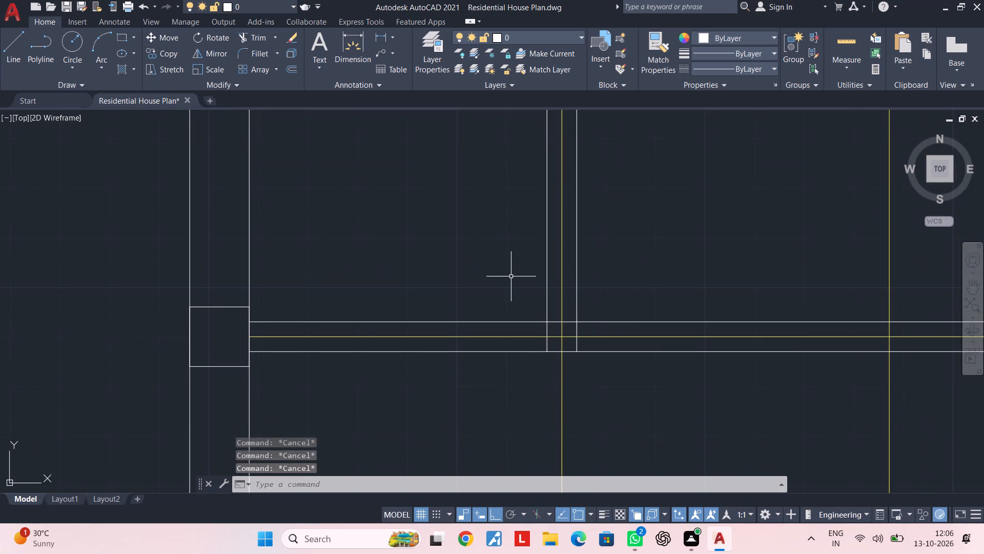
{"action": "key", "text": "Escape"}
{"action": "type", "text": "TR"}
{"action": "key", "text": "space"}
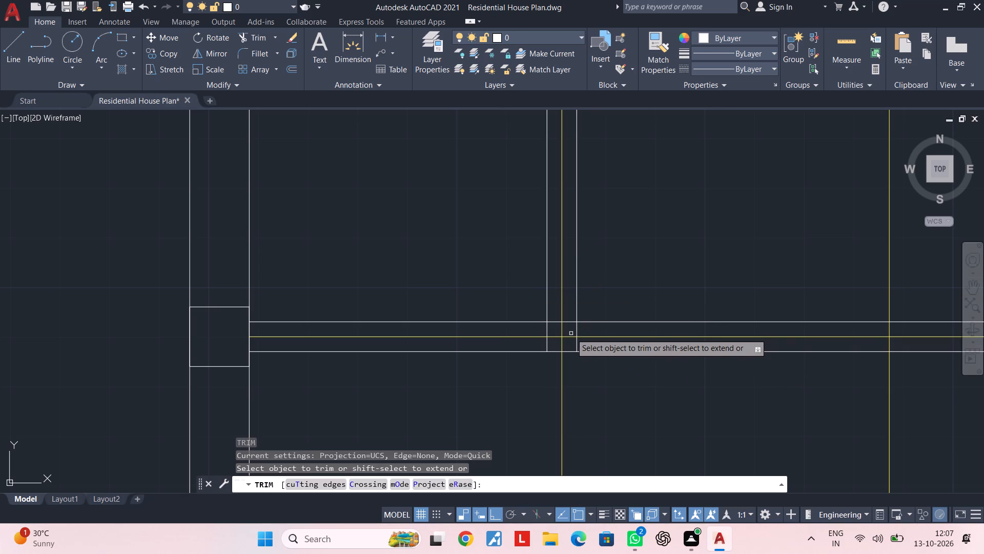
{"action": "scroll", "coordinate": [569, 340], "scroll_direction": "up", "scroll_amount": 2}
{"action": "left_click", "coordinate": [509, 313]}
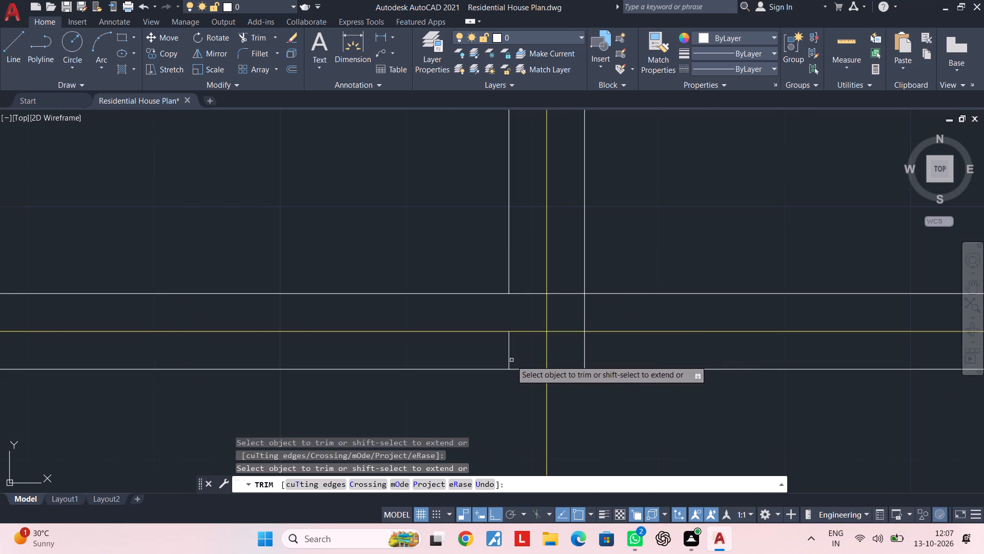
{"action": "left_click", "coordinate": [508, 360]}
{"action": "left_click", "coordinate": [584, 311]}
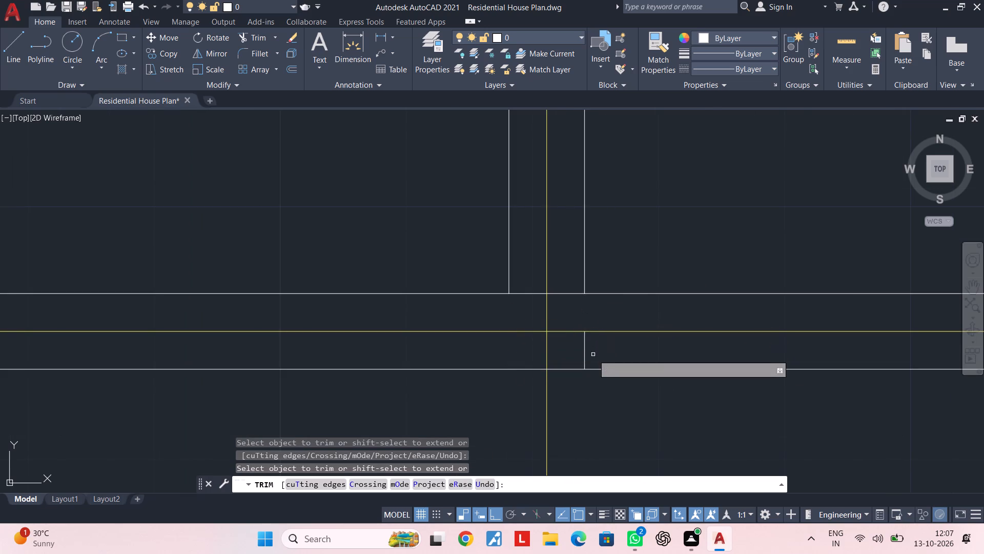
{"action": "left_click", "coordinate": [584, 355]}
{"action": "key", "text": "Escape"}
Match the horizontal wall's yellow centreline properties onto the white middle line of the vertical wall descending from its right-hand corner.
{"action": "scroll", "coordinate": [610, 353], "scroll_direction": "down", "scroll_amount": 2}
{"action": "middle_click_drag", "start_coordinate": [630, 354], "coordinate": [502, 332]}
{"action": "scroll", "coordinate": [678, 387], "scroll_direction": "down", "scroll_amount": 1}
{"action": "middle_click_drag", "start_coordinate": [674, 387], "coordinate": [502, 386]}
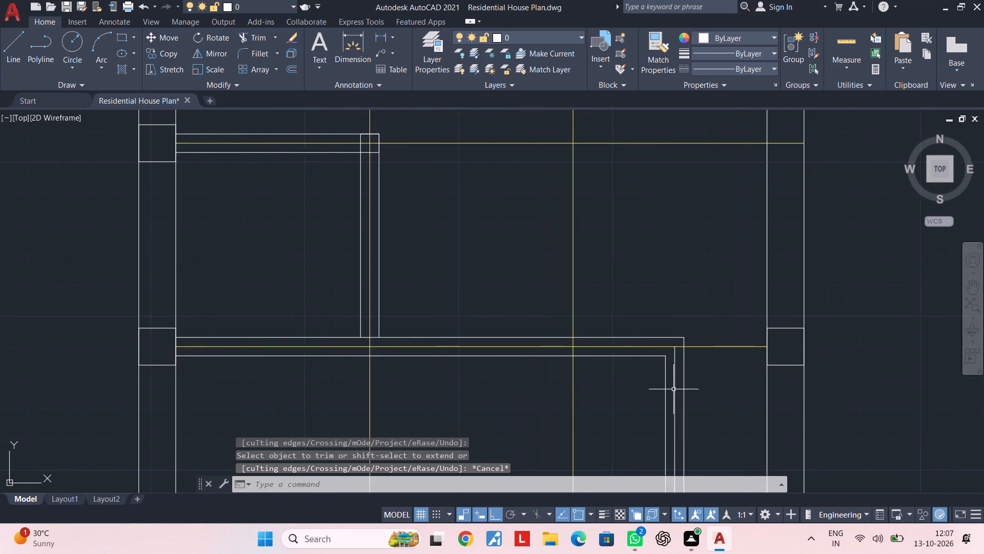
{"action": "middle_click_drag", "start_coordinate": [667, 388], "coordinate": [529, 354]}
{"action": "middle_click_drag", "start_coordinate": [507, 371], "coordinate": [500, 339]}
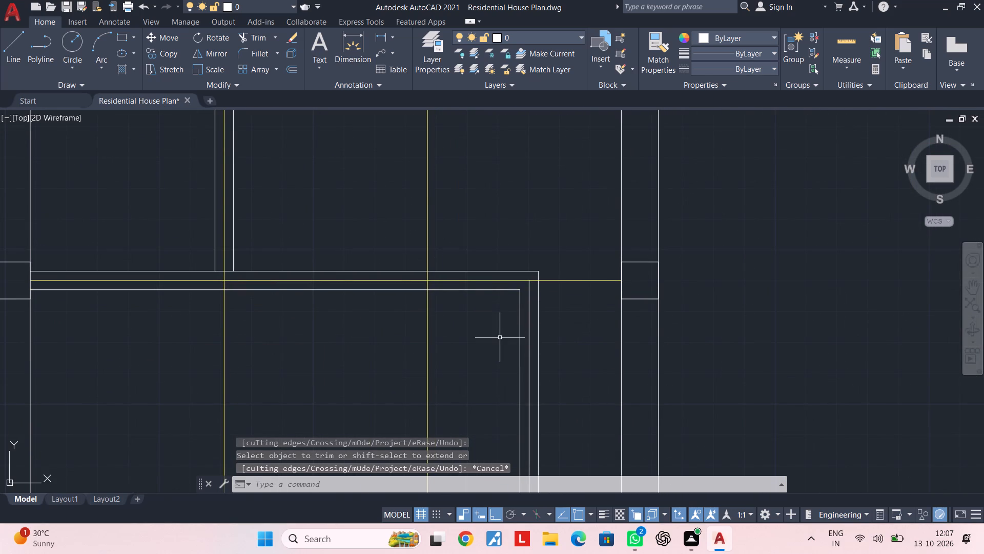
{"action": "key", "text": "Escape"}
{"action": "key", "text": "Escape"}
{"action": "middle_click_drag", "start_coordinate": [524, 335], "coordinate": [520, 305]}
{"action": "key", "text": "Escape"}
{"action": "key", "text": "Escape"}
{"action": "type", "text": "MA"}
{"action": "key", "text": "space"}
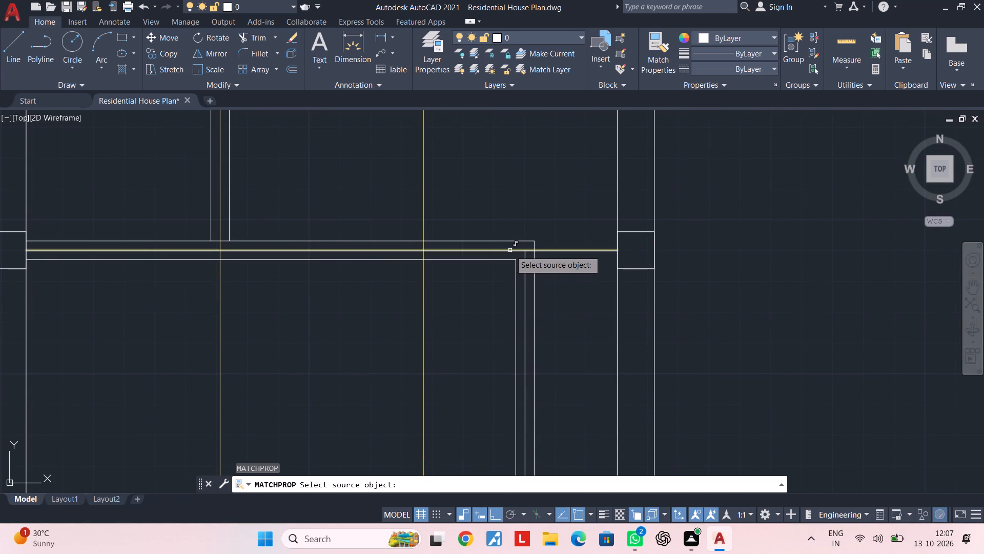
{"action": "left_click", "coordinate": [510, 250]}
{"action": "left_click", "coordinate": [524, 265]}
{"action": "key", "text": "Escape"}
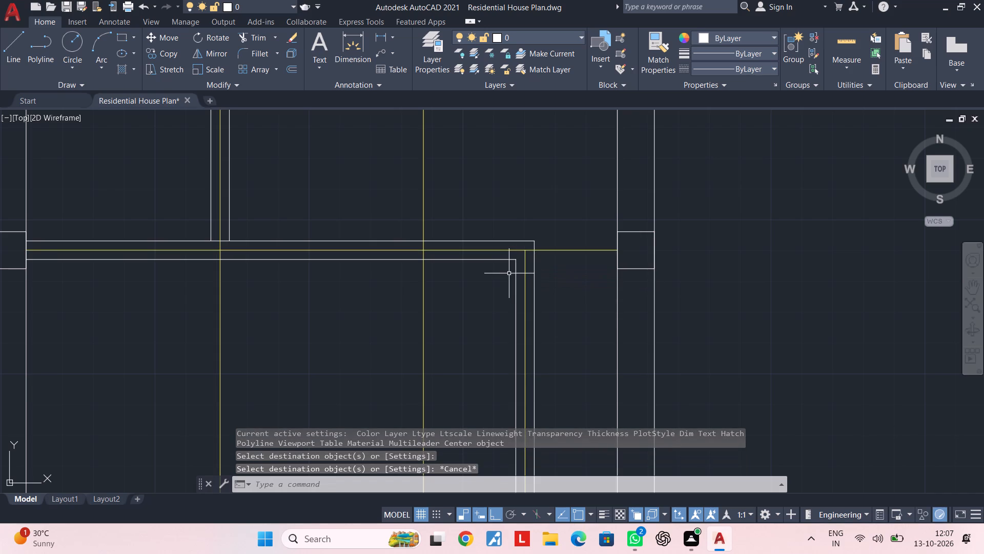
{"action": "key", "text": "Escape"}
{"action": "key", "text": "Escape"}
Trim that vertical wall's two lines and centreline where they project below the lowest horizontal interior wall.
{"action": "middle_click_drag", "start_coordinate": [552, 303], "coordinate": [544, 283]}
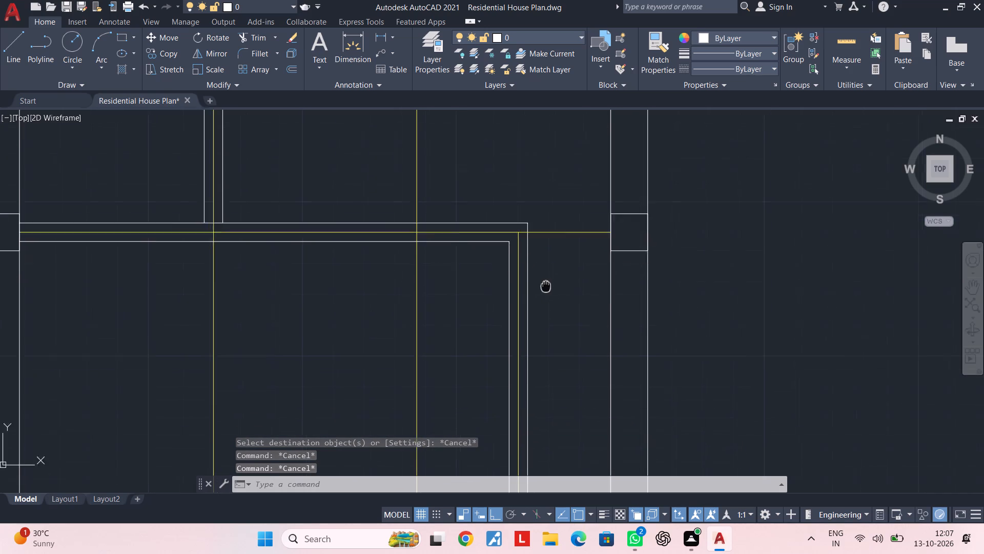
{"action": "middle_click_drag", "start_coordinate": [544, 283], "coordinate": [539, 253]}
{"action": "key", "text": "Escape"}
{"action": "middle_click_drag", "start_coordinate": [544, 291], "coordinate": [541, 217]}
{"action": "key", "text": "Escape"}
{"action": "middle_click_drag", "start_coordinate": [545, 281], "coordinate": [534, 175]}
{"action": "key", "text": "Escape"}
{"action": "middle_click_drag", "start_coordinate": [537, 283], "coordinate": [537, 195]}
{"action": "key", "text": "Escape"}
{"action": "scroll", "coordinate": [541, 257], "scroll_direction": "down", "scroll_amount": 2}
{"action": "middle_click_drag", "start_coordinate": [540, 264], "coordinate": [539, 195]}
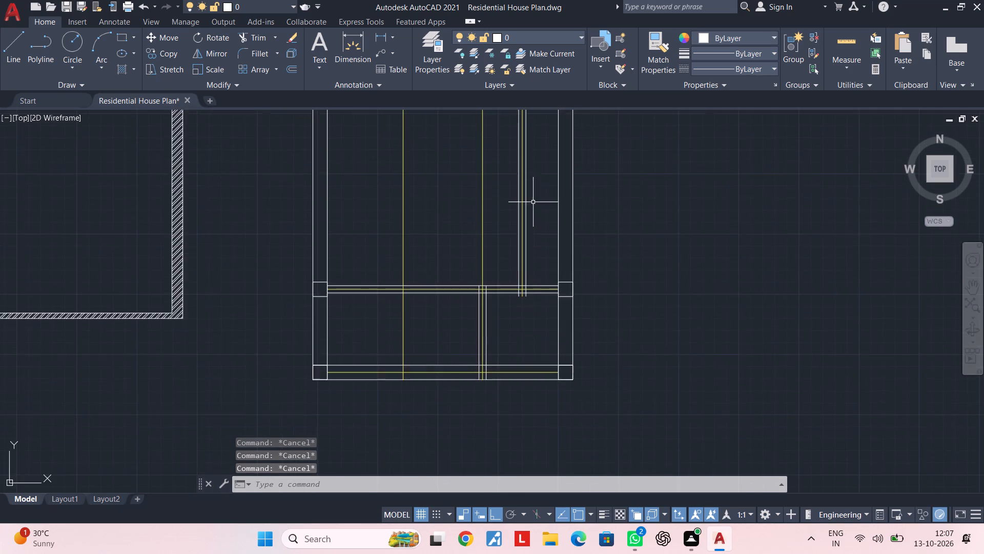
{"action": "key", "text": "Escape"}
{"action": "scroll", "coordinate": [528, 264], "scroll_direction": "up", "scroll_amount": 5}
{"action": "middle_click_drag", "start_coordinate": [510, 339], "coordinate": [517, 312]}
{"action": "middle_click_drag", "start_coordinate": [511, 359], "coordinate": [502, 351]}
{"action": "key", "text": "Escape"}
{"action": "key", "text": "Escape"}
{"action": "type", "text": "TR"}
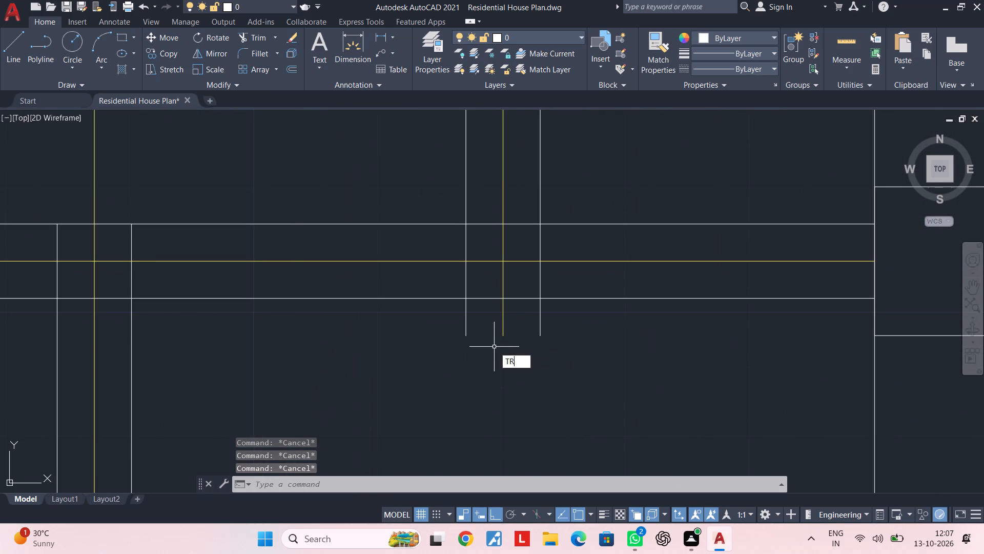
{"action": "key", "text": "space"}
{"action": "scroll", "coordinate": [555, 335], "scroll_direction": "up", "scroll_amount": 1}
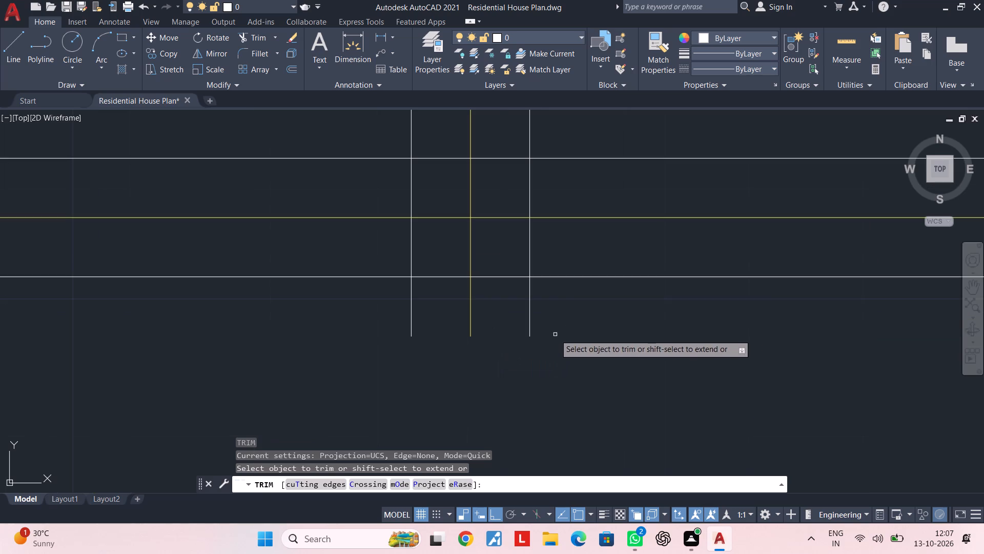
{"action": "left_click", "coordinate": [577, 318]}
{"action": "left_click", "coordinate": [374, 316]}
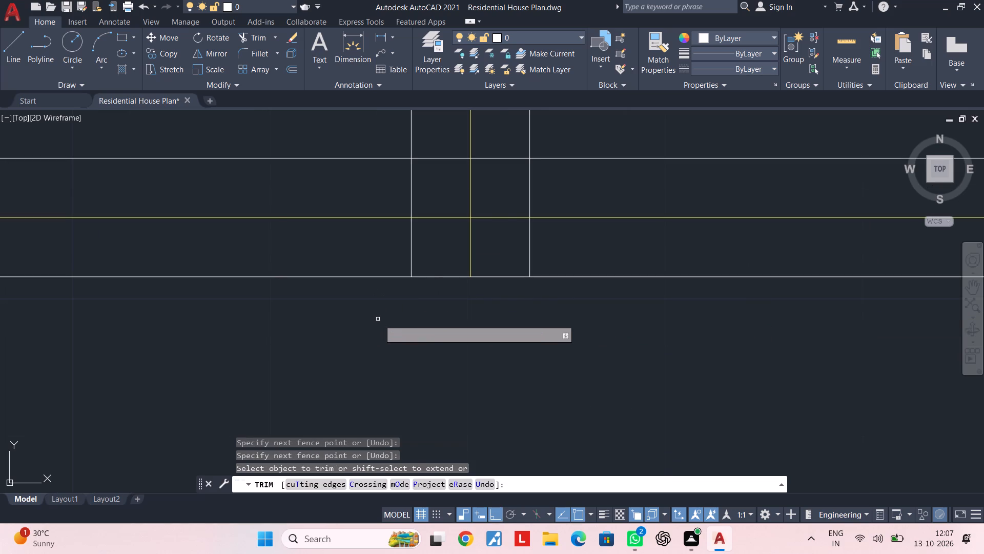
{"action": "middle_click_drag", "start_coordinate": [405, 322], "coordinate": [410, 336]}
{"action": "scroll", "coordinate": [410, 336], "scroll_direction": "down", "scroll_amount": 3}
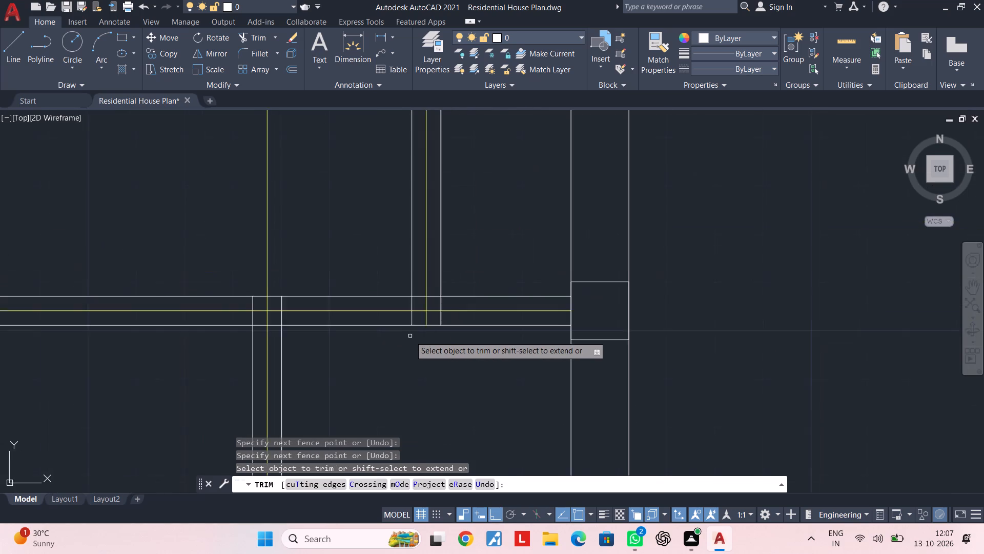
{"action": "middle_click_drag", "start_coordinate": [410, 336], "coordinate": [434, 300]}
{"action": "key", "text": "Escape"}
{"action": "key", "text": "Escape"}
Extend the vertical wall's centreline from the lowest horizontal interior wall down to the bottom outer wall's centreline.
{"action": "middle_click_drag", "start_coordinate": [467, 304], "coordinate": [486, 229]}
{"action": "scroll", "coordinate": [453, 287], "scroll_direction": "down", "scroll_amount": 2}
{"action": "middle_click_drag", "start_coordinate": [454, 288], "coordinate": [455, 263]}
{"action": "key", "text": "Escape"}
{"action": "key", "text": "Escape"}
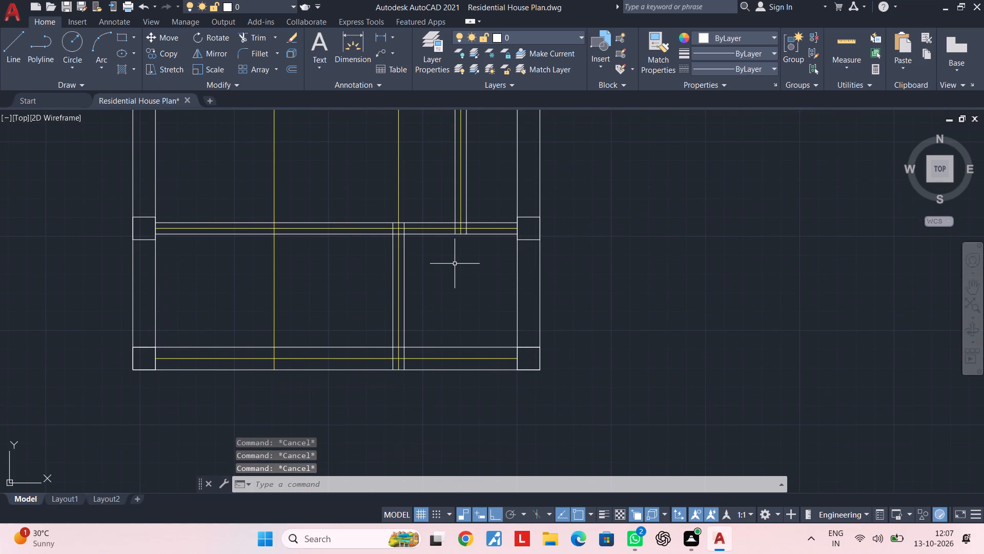
{"action": "key", "text": "e"}
{"action": "key", "text": "x"}
{"action": "key", "text": "space"}
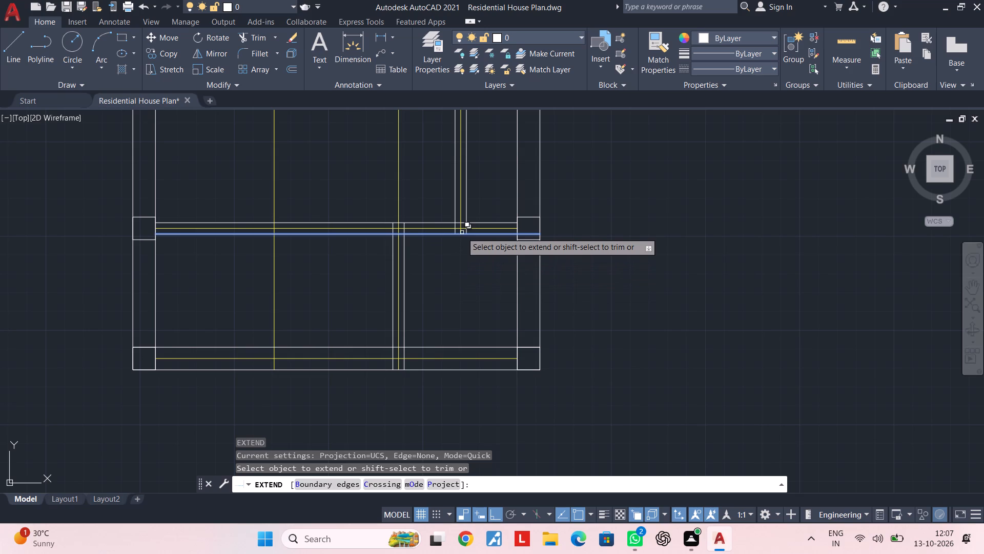
{"action": "scroll", "coordinate": [460, 231], "scroll_direction": "up", "scroll_amount": 2}
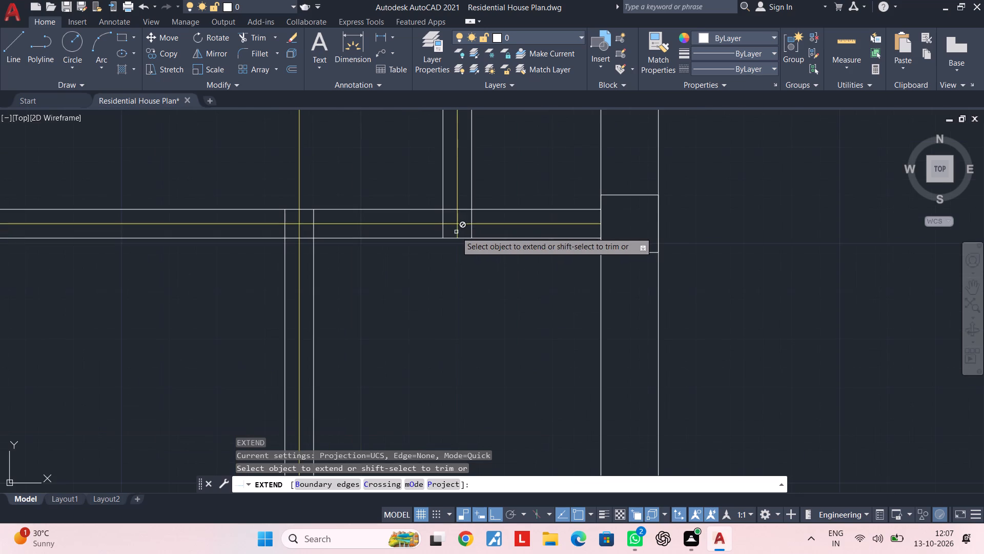
{"action": "scroll", "coordinate": [455, 234], "scroll_direction": "down", "scroll_amount": 1}
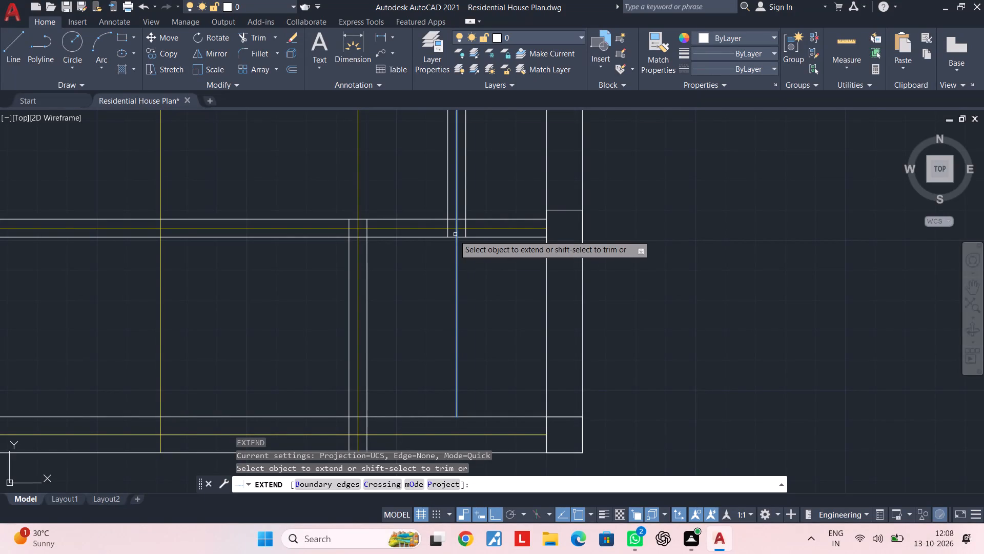
{"action": "key", "text": "Escape"}
{"action": "scroll", "coordinate": [485, 330], "scroll_direction": "down", "scroll_amount": 2}
{"action": "middle_click_drag", "start_coordinate": [480, 325], "coordinate": [501, 246]}
{"action": "key", "text": "Escape"}
{"action": "key", "text": "space"}
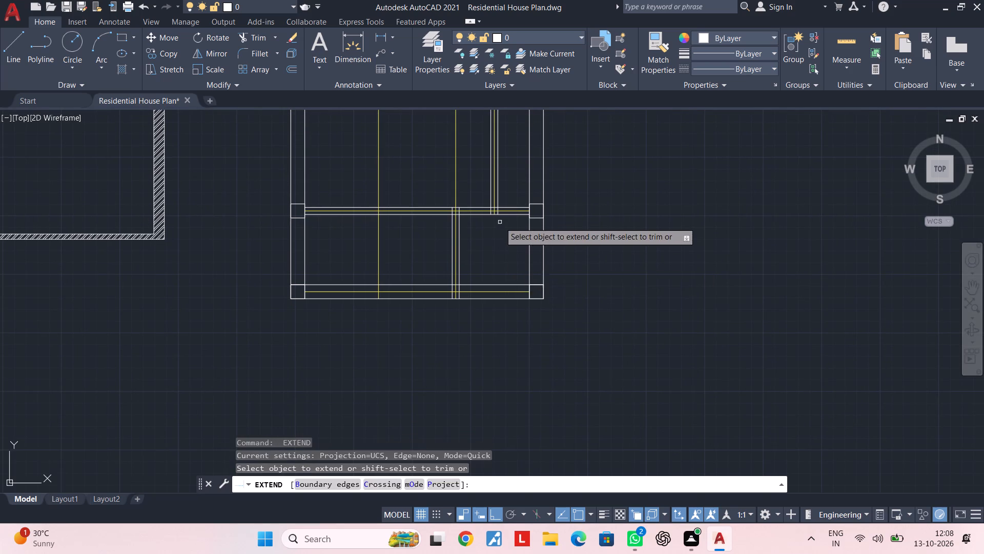
{"action": "scroll", "coordinate": [494, 215], "scroll_direction": "up", "scroll_amount": 3}
{"action": "scroll", "coordinate": [492, 210], "scroll_direction": "down", "scroll_amount": 2}
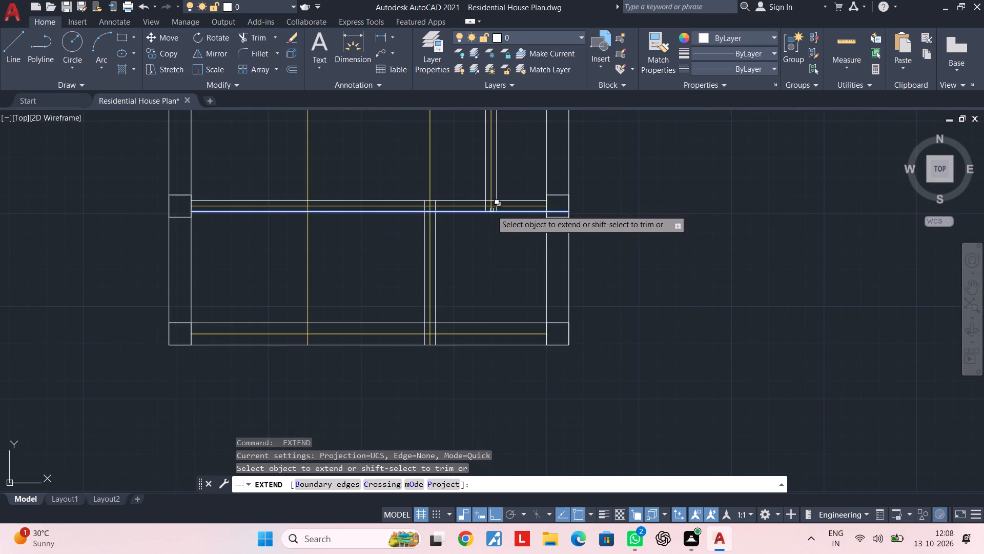
{"action": "left_click", "coordinate": [490, 208]}
{"action": "left_click", "coordinate": [490, 208]}
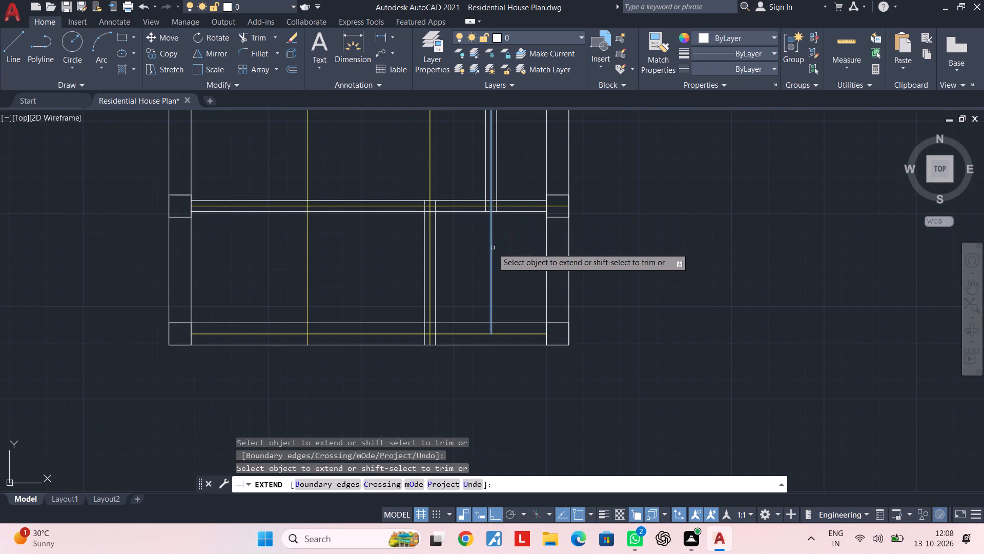
{"action": "left_click", "coordinate": [491, 254]}
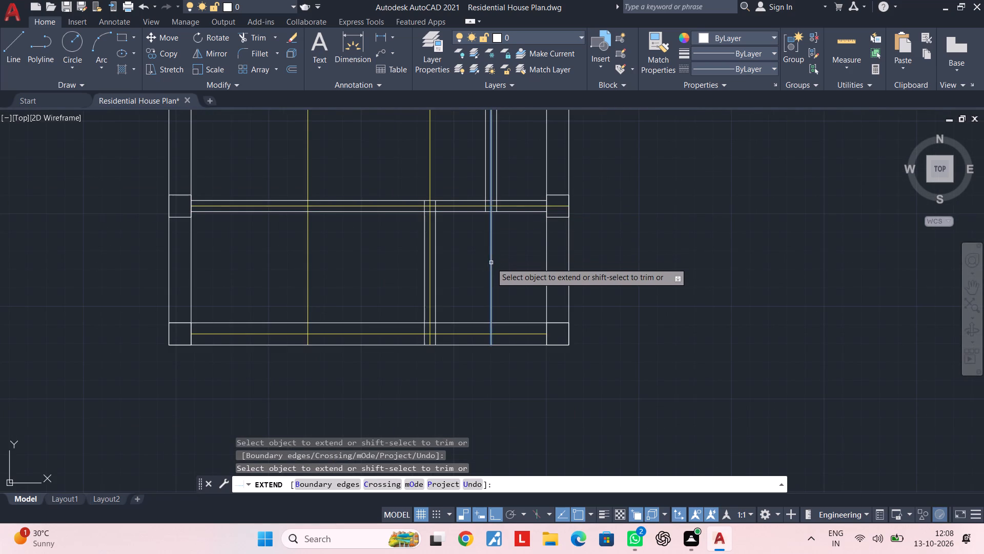
{"action": "key", "text": "Escape"}
{"action": "key", "text": "Escape"}
{"action": "middle_click_drag", "start_coordinate": [467, 263], "coordinate": [521, 263]}
{"action": "key", "text": "Escape"}
{"action": "key", "text": "Escape"}
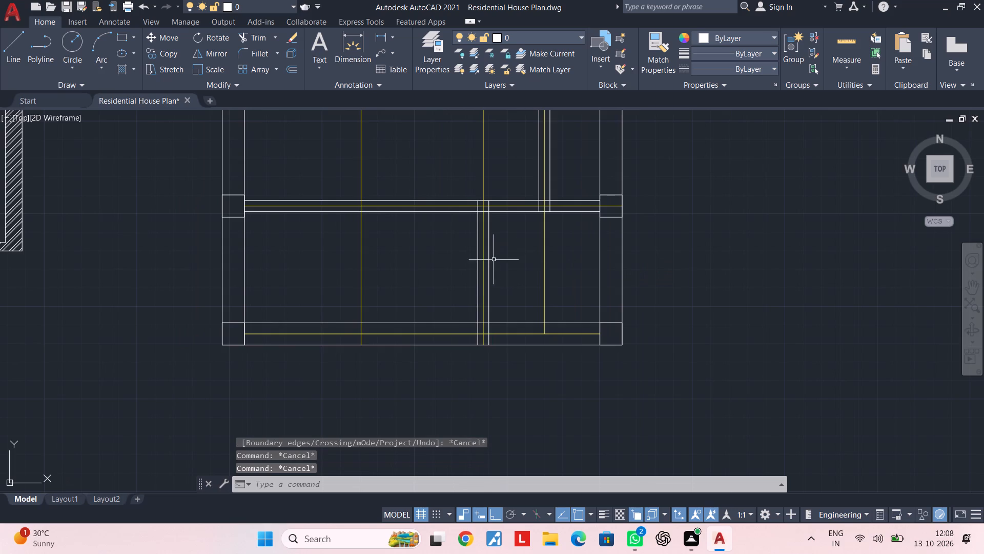
Erase the two wall lines of the short vertical wall inside the bottom room, keeping its centreline.
{"action": "scroll", "coordinate": [493, 259], "scroll_direction": "up", "scroll_amount": 2}
{"action": "left_click", "coordinate": [481, 259]}
{"action": "key", "text": "Delete"}
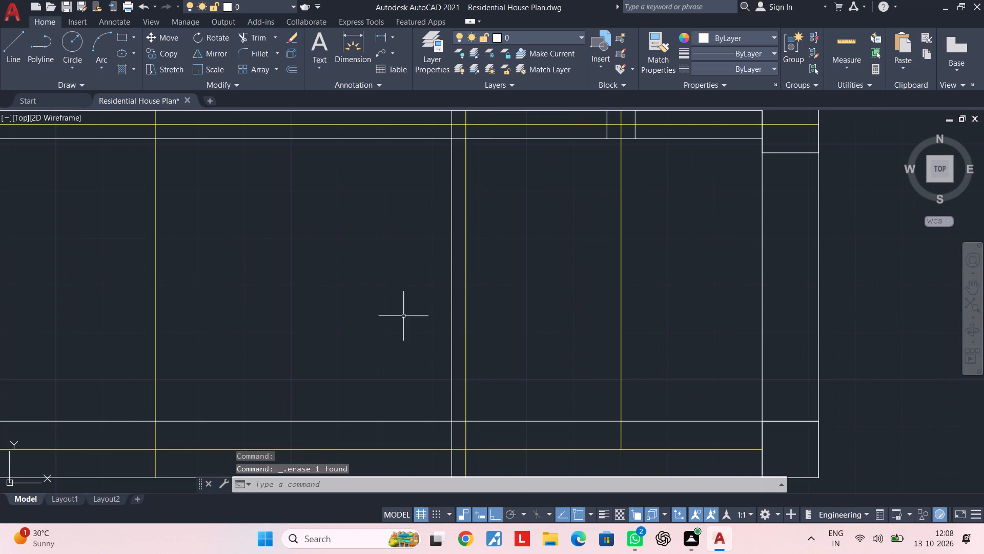
{"action": "left_click", "coordinate": [452, 278]}
{"action": "key", "text": "Delete"}
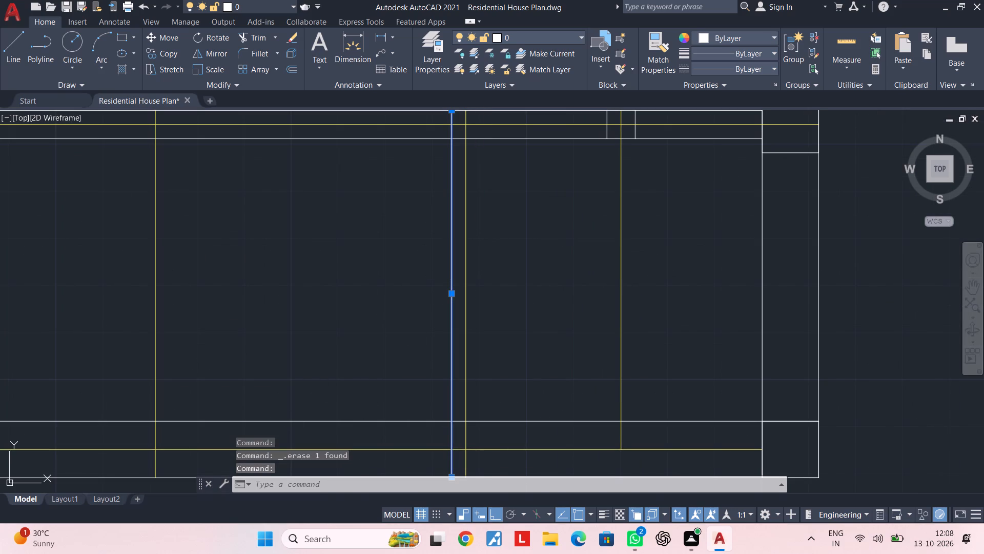
{"action": "key", "text": "Escape"}
Trim the ends of the vertical centrelines that run past the bottom outer wall's centreline.
{"action": "scroll", "coordinate": [529, 286], "scroll_direction": "down", "scroll_amount": 3}
{"action": "middle_click_drag", "start_coordinate": [547, 296], "coordinate": [476, 253]}
{"action": "key", "text": "Escape"}
{"action": "key", "text": "Escape"}
{"action": "key", "text": "Escape"}
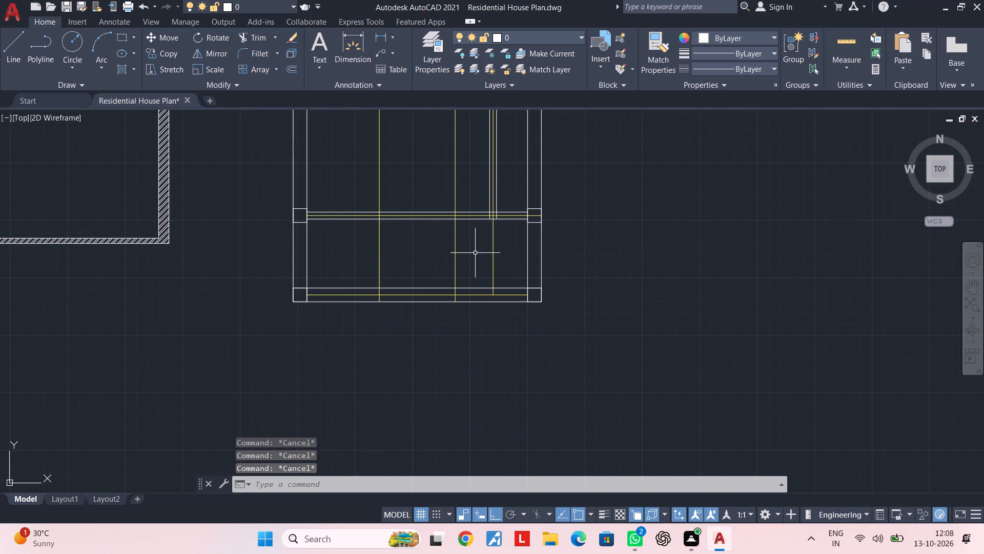
{"action": "key", "text": "Escape"}
{"action": "key", "text": "Escape"}
{"action": "key", "text": "Escape"}
{"action": "key", "text": "Escape"}
{"action": "type", "text": "TR"}
{"action": "key", "text": "space"}
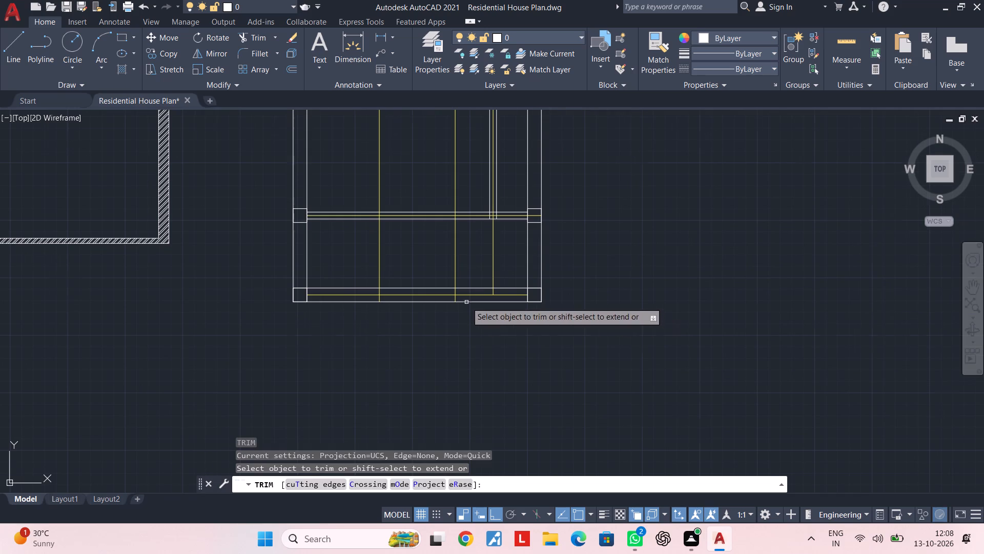
{"action": "scroll", "coordinate": [466, 302], "scroll_direction": "up", "scroll_amount": 4}
{"action": "left_click", "coordinate": [425, 293]}
{"action": "scroll", "coordinate": [247, 286], "scroll_direction": "down", "scroll_amount": 3}
{"action": "middle_click_drag", "start_coordinate": [286, 269], "coordinate": [671, 266]}
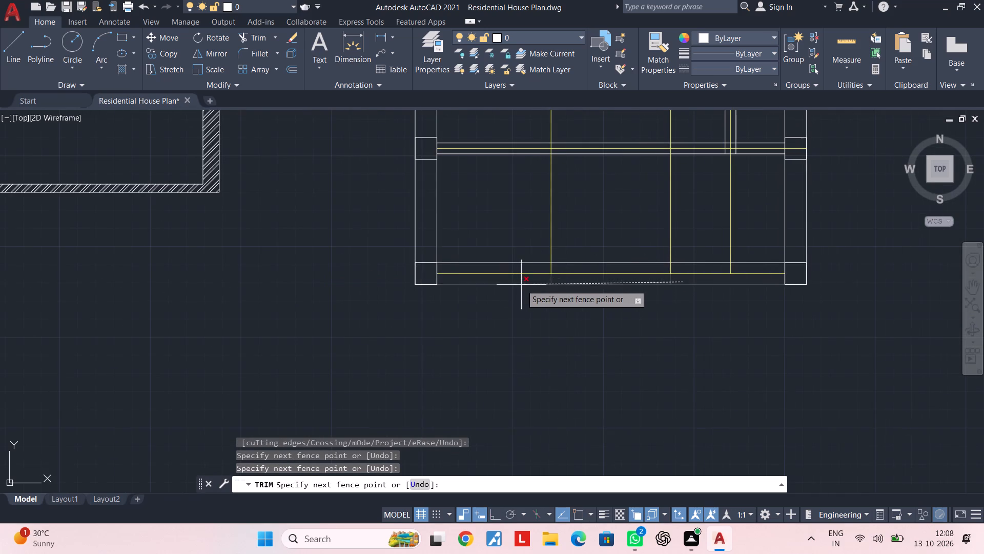
{"action": "scroll", "coordinate": [521, 285], "scroll_direction": "up", "scroll_amount": 4}
{"action": "left_click", "coordinate": [527, 256]}
{"action": "scroll", "coordinate": [576, 257], "scroll_direction": "down", "scroll_amount": 4}
{"action": "middle_click_drag", "start_coordinate": [606, 262], "coordinate": [431, 281]}
{"action": "key", "text": "Escape"}
{"action": "key", "text": "Escape"}
Trim the lowest horizontal interior wall's centreline out of the column on the right outer wall.
{"action": "scroll", "coordinate": [523, 227], "scroll_direction": "down", "scroll_amount": 1}
{"action": "middle_click_drag", "start_coordinate": [512, 233], "coordinate": [435, 263]}
{"action": "key", "text": "Escape"}
{"action": "key", "text": "Escape"}
{"action": "middle_click_drag", "start_coordinate": [502, 235], "coordinate": [461, 272]}
{"action": "scroll", "coordinate": [485, 255], "scroll_direction": "up", "scroll_amount": 3}
{"action": "middle_click_drag", "start_coordinate": [483, 260], "coordinate": [477, 304]}
{"action": "key", "text": "Escape"}
{"action": "key", "text": "Escape"}
{"action": "key", "text": "t"}
{"action": "type", "text": "R"}
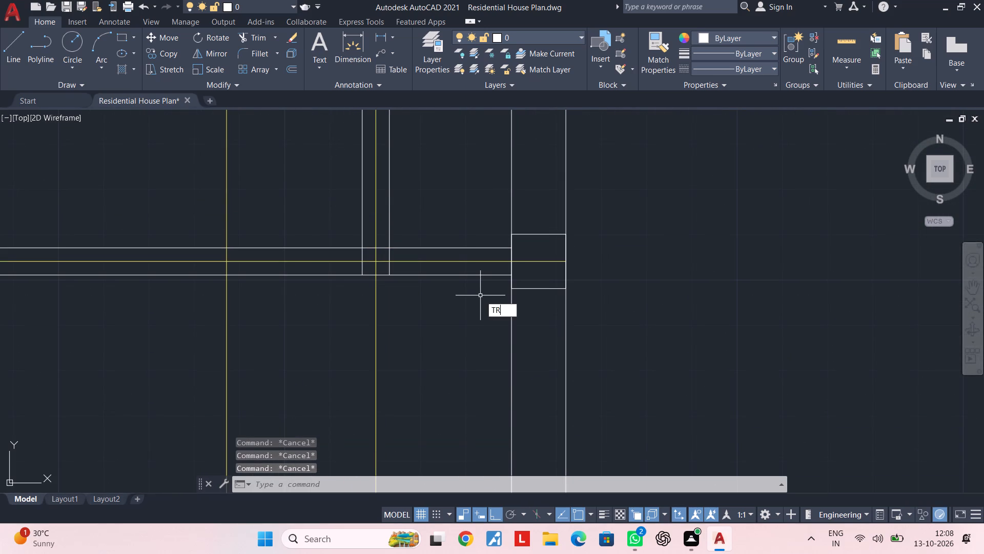
{"action": "key", "text": "space"}
{"action": "scroll", "coordinate": [545, 258], "scroll_direction": "up", "scroll_amount": 1}
{"action": "left_click_drag", "start_coordinate": [538, 246], "coordinate": [538, 250]}
{"action": "left_click", "coordinate": [538, 292]}
{"action": "scroll", "coordinate": [536, 288], "scroll_direction": "down", "scroll_amount": 1}
{"action": "middle_click_drag", "start_coordinate": [537, 287], "coordinate": [556, 279]}
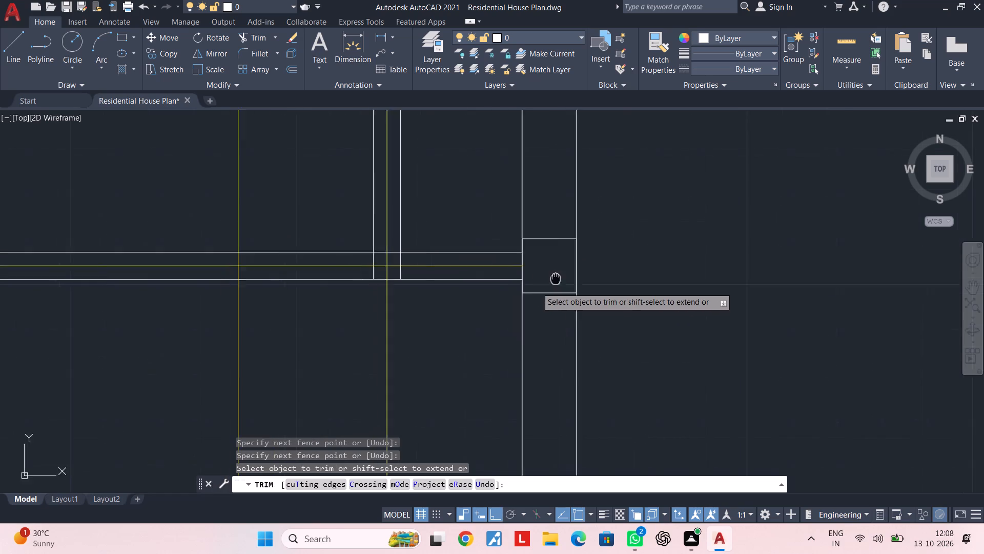
Trim the overlapping wall lines where the narrow vertical wall meets the lowest horizontal interior wall, leaving an open T-junction.
{"action": "middle_click_drag", "start_coordinate": [556, 279], "coordinate": [675, 264]}
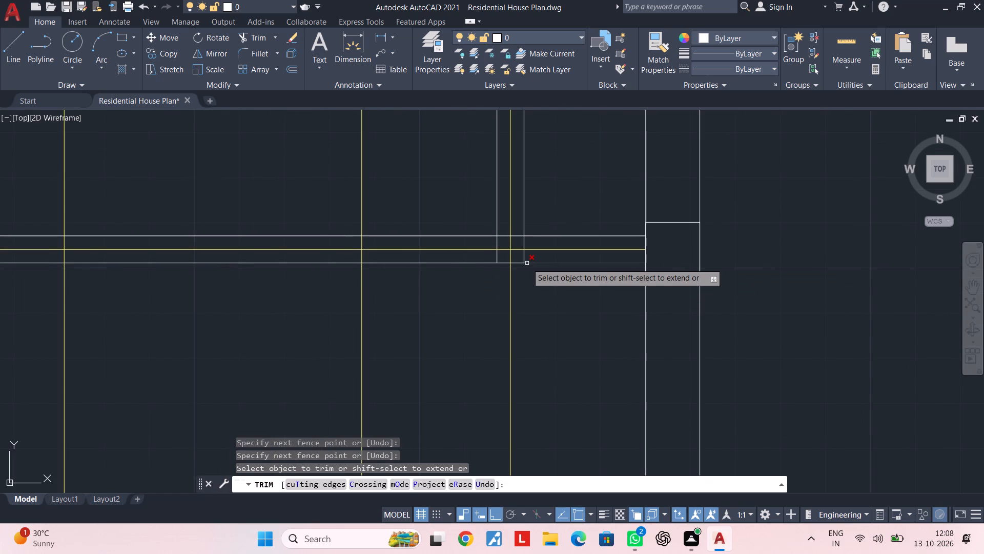
{"action": "scroll", "coordinate": [527, 263], "scroll_direction": "down", "scroll_amount": 1}
{"action": "scroll", "coordinate": [530, 261], "scroll_direction": "up", "scroll_amount": 4}
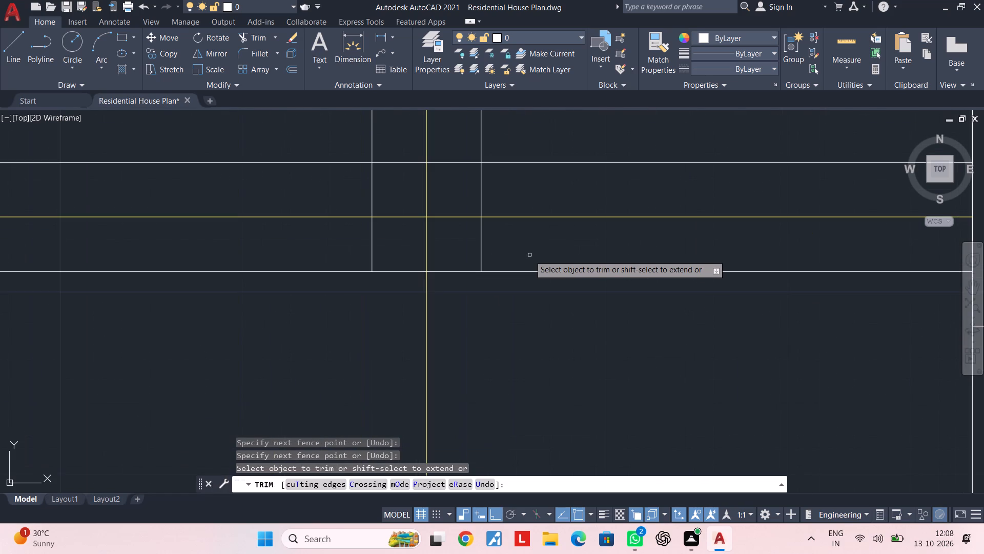
{"action": "left_click", "coordinate": [529, 255]}
{"action": "left_click", "coordinate": [471, 258]}
{"action": "middle_click_drag", "start_coordinate": [598, 262], "coordinate": [641, 262]}
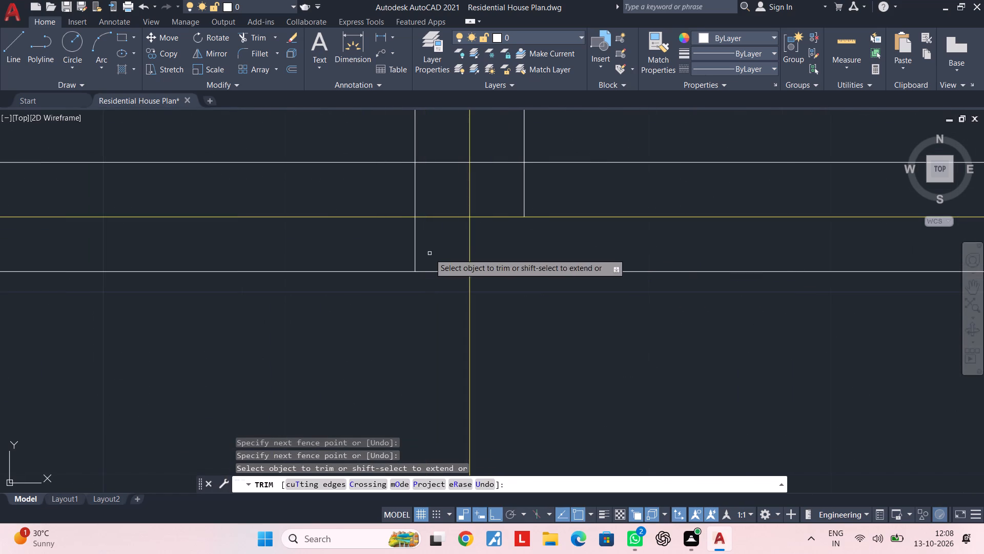
{"action": "left_click", "coordinate": [429, 253]}
{"action": "left_click", "coordinate": [373, 253]}
{"action": "middle_click_drag", "start_coordinate": [420, 249], "coordinate": [408, 328]}
{"action": "left_click", "coordinate": [413, 267]}
{"action": "left_click", "coordinate": [375, 272]}
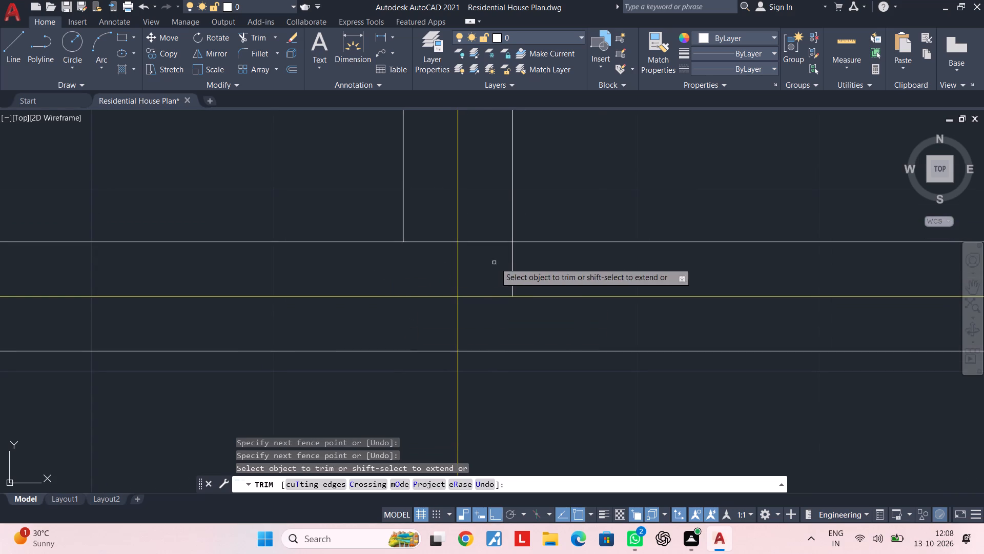
{"action": "left_click", "coordinate": [497, 262]}
{"action": "left_click", "coordinate": [550, 261]}
{"action": "left_click", "coordinate": [501, 263]}
{"action": "left_click", "coordinate": [482, 219]}
{"action": "left_click", "coordinate": [426, 255]}
{"action": "left_click", "coordinate": [425, 219]}
{"action": "scroll", "coordinate": [432, 258], "scroll_direction": "down", "scroll_amount": 3}
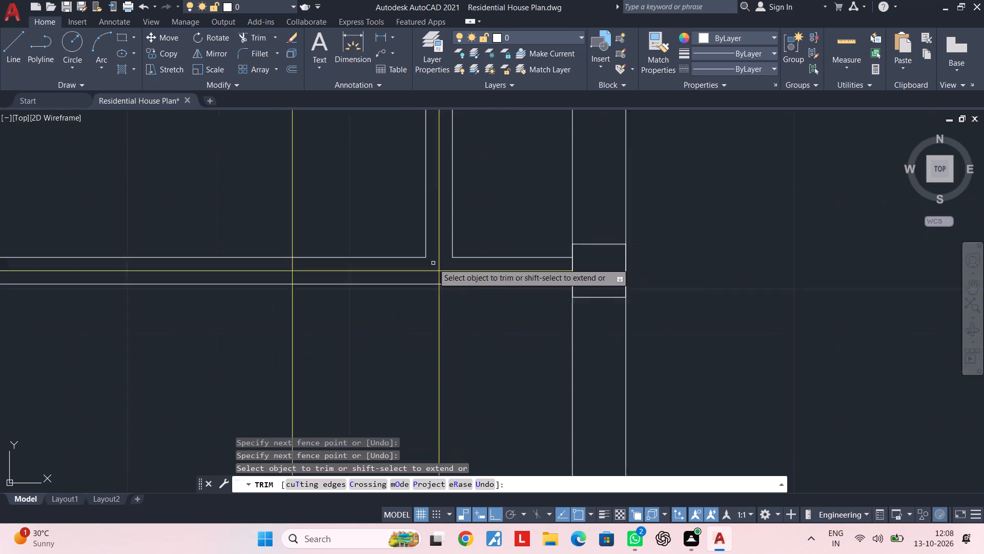
Examine the wall junctions, columns and centrelines across the plan, from the lowest interior wall up to the top outer wall.
{"action": "scroll", "coordinate": [433, 263], "scroll_direction": "down", "scroll_amount": 1}
{"action": "middle_click_drag", "start_coordinate": [407, 300], "coordinate": [578, 300]}
{"action": "middle_click_drag", "start_coordinate": [547, 295], "coordinate": [617, 295]}
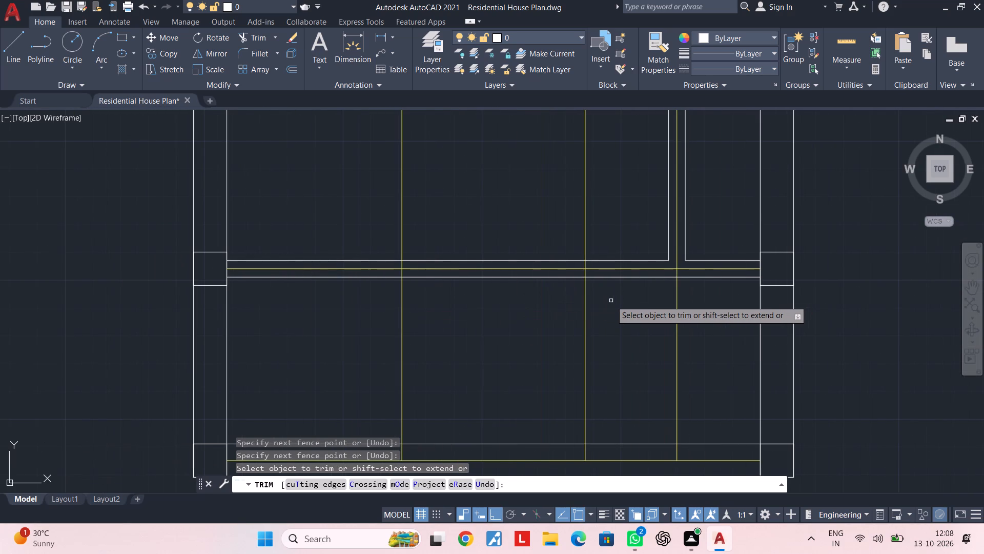
{"action": "middle_click_drag", "start_coordinate": [615, 301], "coordinate": [717, 300]}
{"action": "scroll", "coordinate": [650, 254], "scroll_direction": "down", "scroll_amount": 2}
{"action": "middle_click_drag", "start_coordinate": [642, 224], "coordinate": [600, 365]}
{"action": "middle_click_drag", "start_coordinate": [633, 274], "coordinate": [615, 330]}
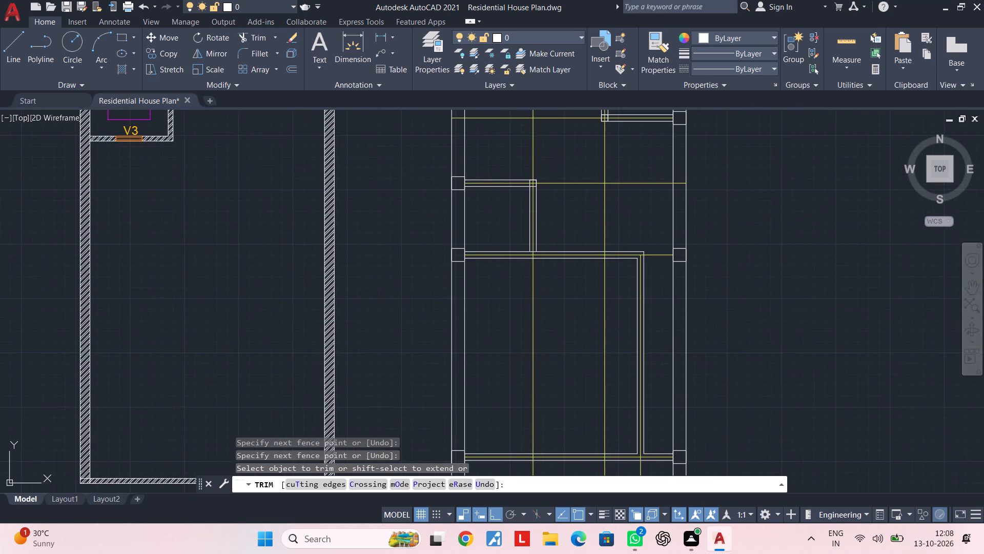
{"action": "middle_click_drag", "start_coordinate": [557, 323], "coordinate": [617, 275]}
{"action": "scroll", "coordinate": [622, 286], "scroll_direction": "down", "scroll_amount": 2}
{"action": "middle_click_drag", "start_coordinate": [622, 286], "coordinate": [521, 309]}
{"action": "scroll", "coordinate": [546, 251], "scroll_direction": "up", "scroll_amount": 2}
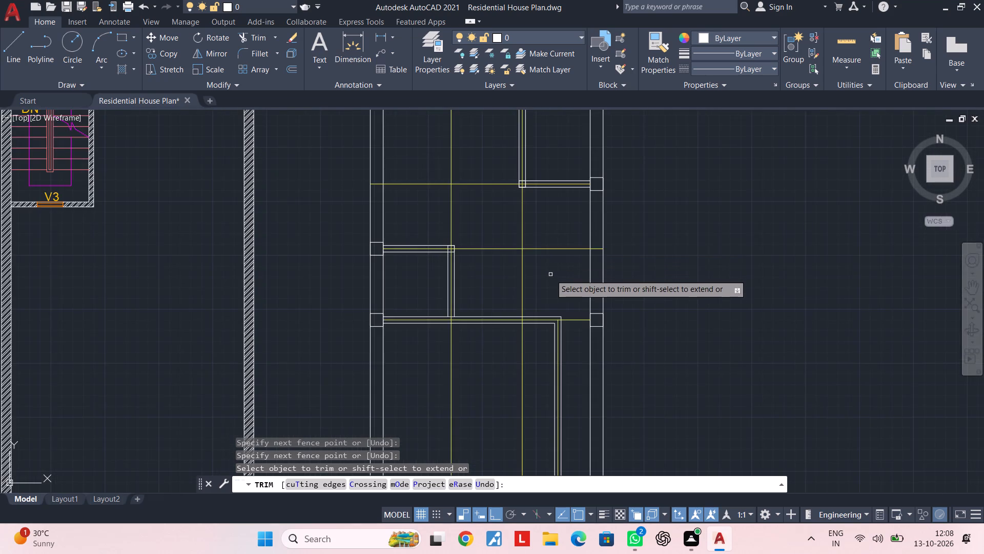
{"action": "scroll", "coordinate": [550, 275], "scroll_direction": "down", "scroll_amount": 2}
{"action": "middle_click_drag", "start_coordinate": [551, 276], "coordinate": [539, 329]}
{"action": "scroll", "coordinate": [552, 267], "scroll_direction": "up", "scroll_amount": 4}
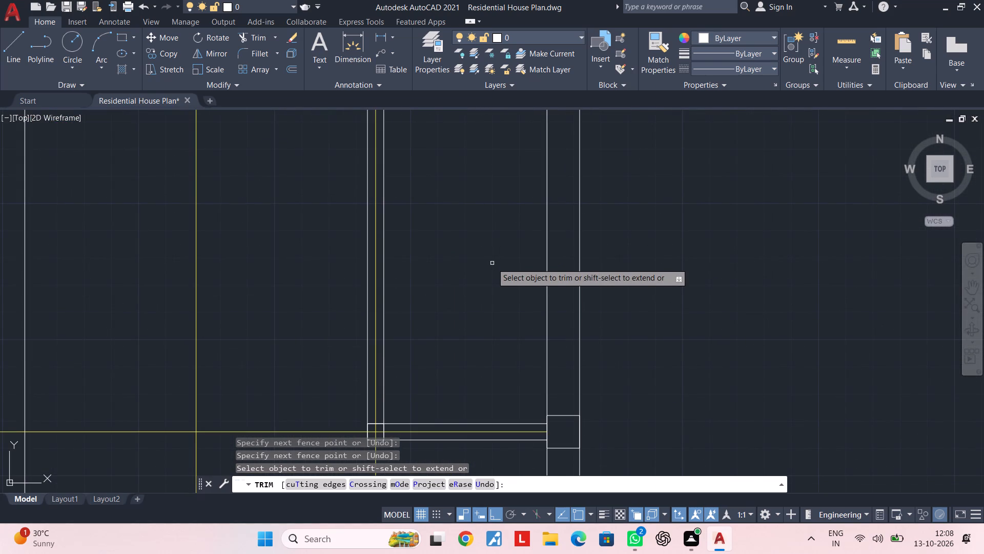
{"action": "middle_click_drag", "start_coordinate": [476, 257], "coordinate": [548, 226]}
{"action": "key", "text": "Escape"}
{"action": "scroll", "coordinate": [548, 225], "scroll_direction": "down", "scroll_amount": 3}
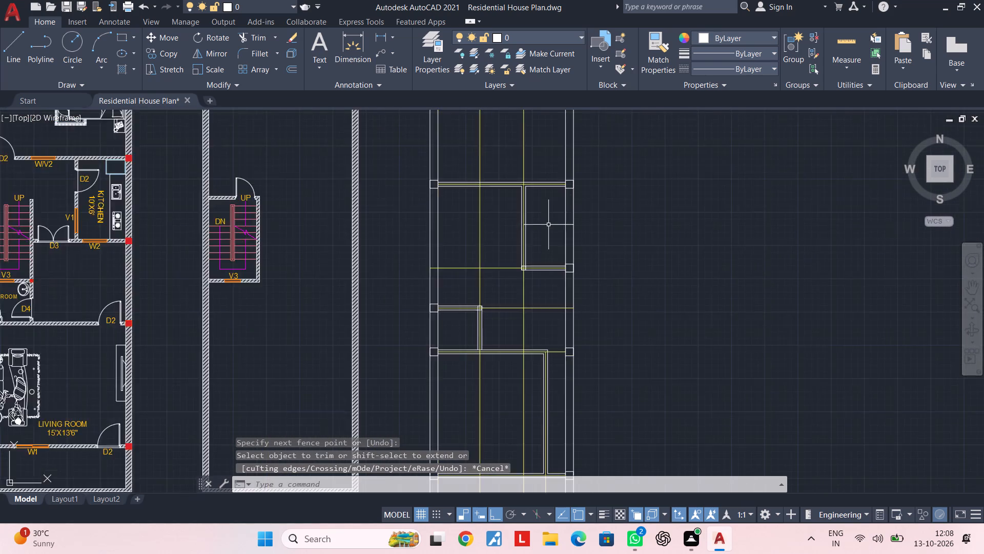
{"action": "middle_click_drag", "start_coordinate": [548, 225], "coordinate": [548, 325]}
{"action": "scroll", "coordinate": [518, 271], "scroll_direction": "up", "scroll_amount": 3}
{"action": "scroll", "coordinate": [528, 241], "scroll_direction": "down", "scroll_amount": 3}
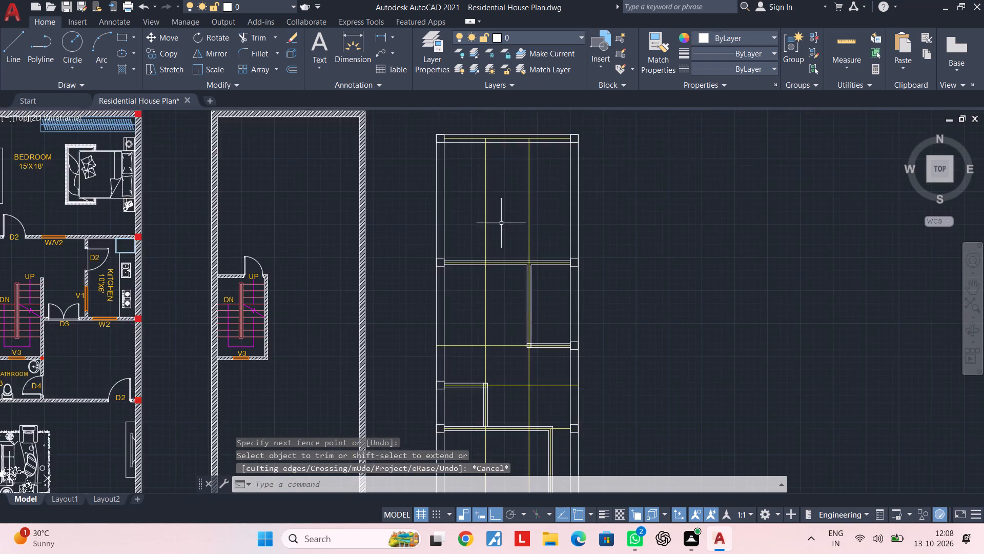
{"action": "middle_click_drag", "start_coordinate": [501, 218], "coordinate": [480, 282]}
{"action": "scroll", "coordinate": [487, 231], "scroll_direction": "up", "scroll_amount": 2}
{"action": "middle_click_drag", "start_coordinate": [488, 229], "coordinate": [474, 285]}
{"action": "key", "text": "Escape"}
{"action": "key", "text": "Escape"}
{"action": "key", "text": "Escape"}
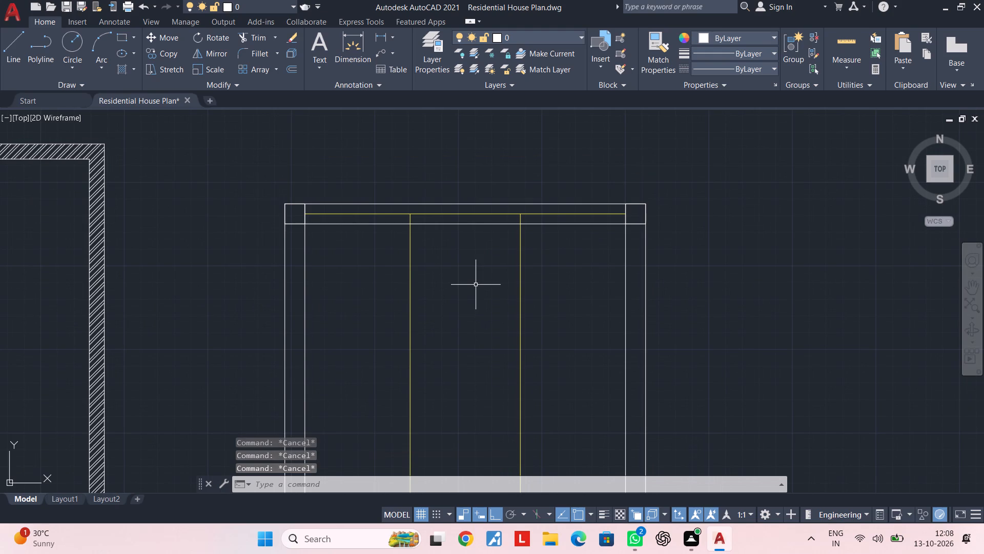
{"action": "key", "text": "Escape"}
{"action": "key", "text": "Escape"}
{"action": "key", "text": "Escape"}
{"action": "key", "text": "Escape"}
{"action": "middle_click_drag", "start_coordinate": [476, 303], "coordinate": [461, 262]}
{"action": "key", "text": "Escape"}
{"action": "key", "text": "Escape"}
{"action": "scroll", "coordinate": [459, 295], "scroll_direction": "down", "scroll_amount": 1}
{"action": "middle_click_drag", "start_coordinate": [459, 295], "coordinate": [452, 234]}
{"action": "key", "text": "Escape"}
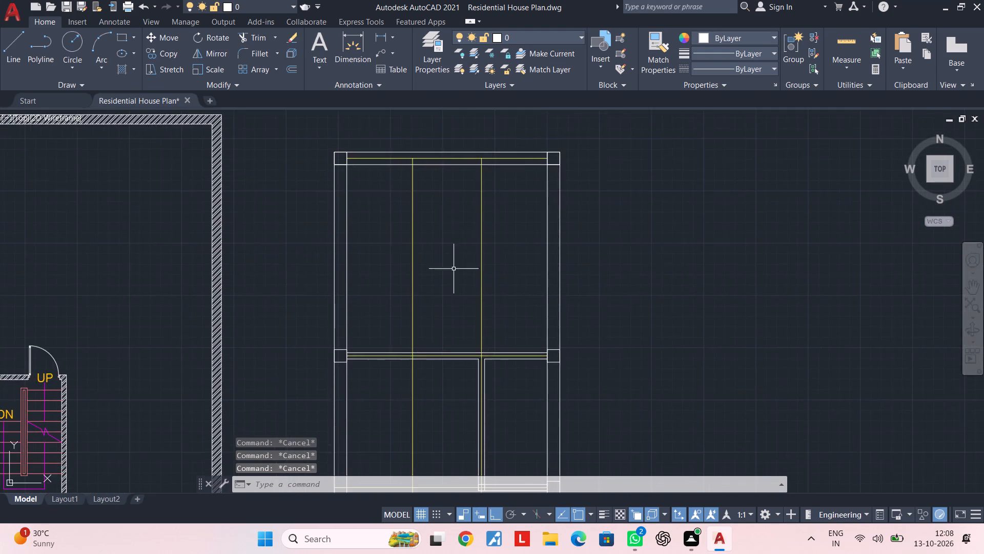
{"action": "key", "text": "Escape"}
{"action": "middle_click_drag", "start_coordinate": [454, 271], "coordinate": [466, 236]}
{"action": "key", "text": "Escape"}
{"action": "key", "text": "Escape"}
Draw a vertical centreline about 58' long along the left outer wall, from the top corner column's lower edge midpoint to the bottom corner column's bottom midpoint.
{"action": "key", "text": "l"}
{"action": "key", "text": "space"}
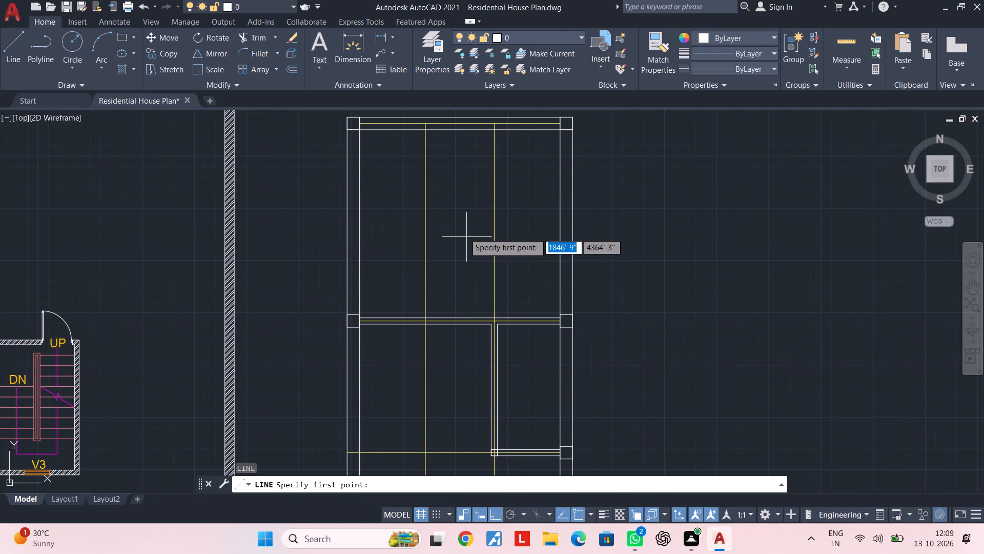
{"action": "middle_click_drag", "start_coordinate": [462, 229], "coordinate": [517, 328]}
{"action": "scroll", "coordinate": [404, 222], "scroll_direction": "up", "scroll_amount": 3}
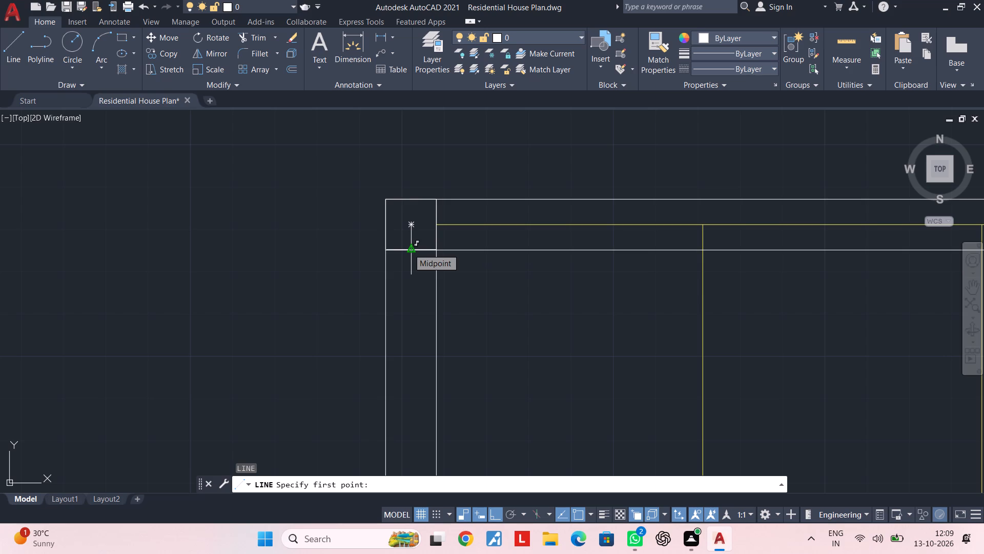
{"action": "left_click", "coordinate": [408, 249]}
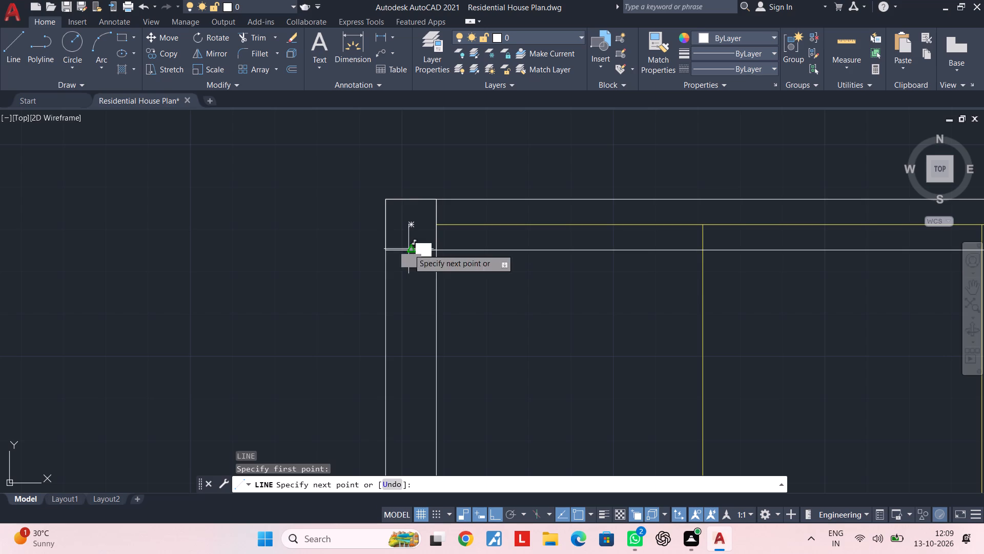
{"action": "scroll", "coordinate": [417, 330], "scroll_direction": "down", "scroll_amount": 3}
{"action": "middle_click_drag", "start_coordinate": [417, 327], "coordinate": [423, 107]}
{"action": "middle_click_drag", "start_coordinate": [419, 337], "coordinate": [440, 144]}
{"action": "middle_click_drag", "start_coordinate": [450, 381], "coordinate": [449, 185]}
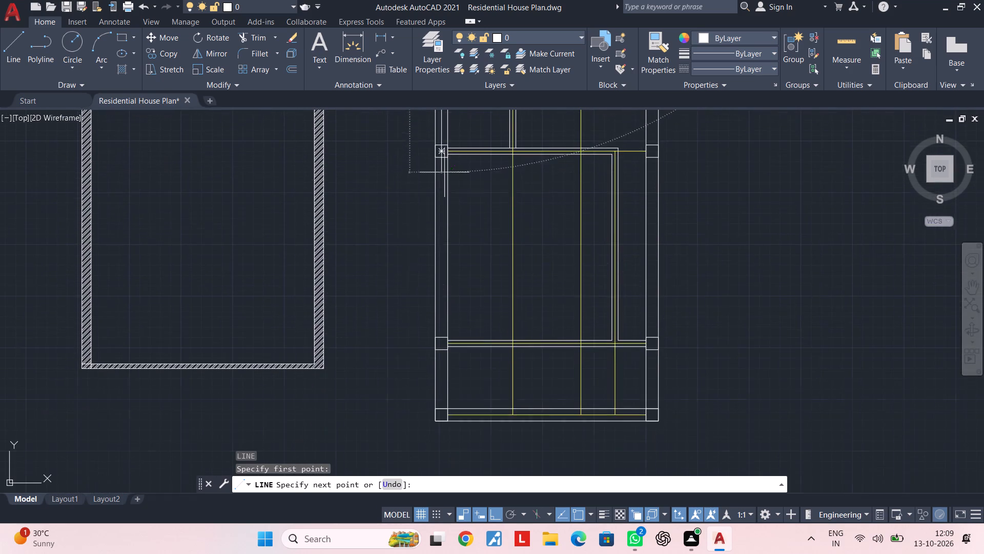
{"action": "scroll", "coordinate": [435, 448], "scroll_direction": "up", "scroll_amount": 3}
{"action": "left_click", "coordinate": [446, 346]}
{"action": "key", "text": "Escape"}
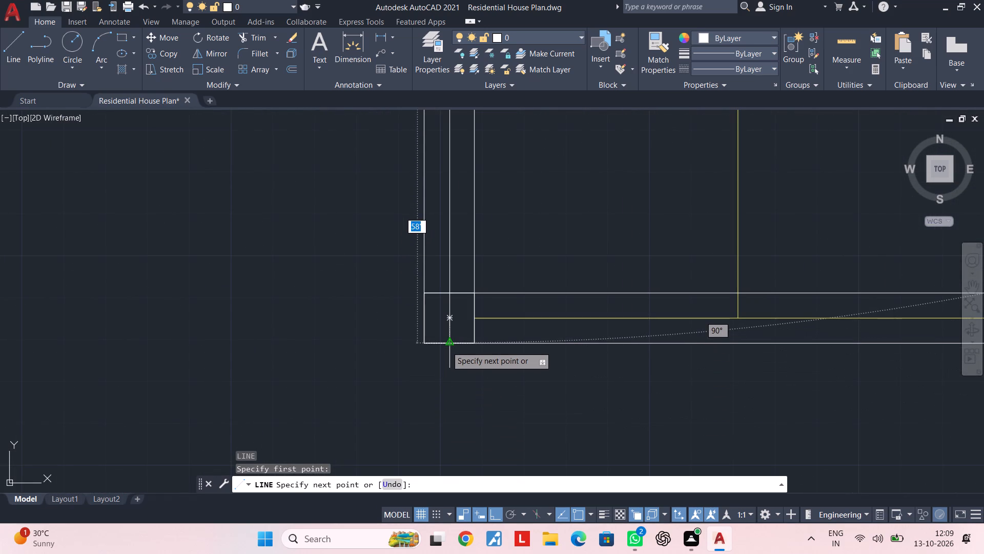
Draw a vertical centreline along the right outer wall, from the bottom corner column's bottom midpoint up to the top corner column's lower edge midpoint.
{"action": "scroll", "coordinate": [540, 348], "scroll_direction": "down", "scroll_amount": 3}
{"action": "scroll", "coordinate": [649, 353], "scroll_direction": "down", "scroll_amount": 1}
{"action": "middle_click_drag", "start_coordinate": [649, 353], "coordinate": [408, 360]}
{"action": "key", "text": "space"}
{"action": "scroll", "coordinate": [473, 357], "scroll_direction": "up", "scroll_amount": 4}
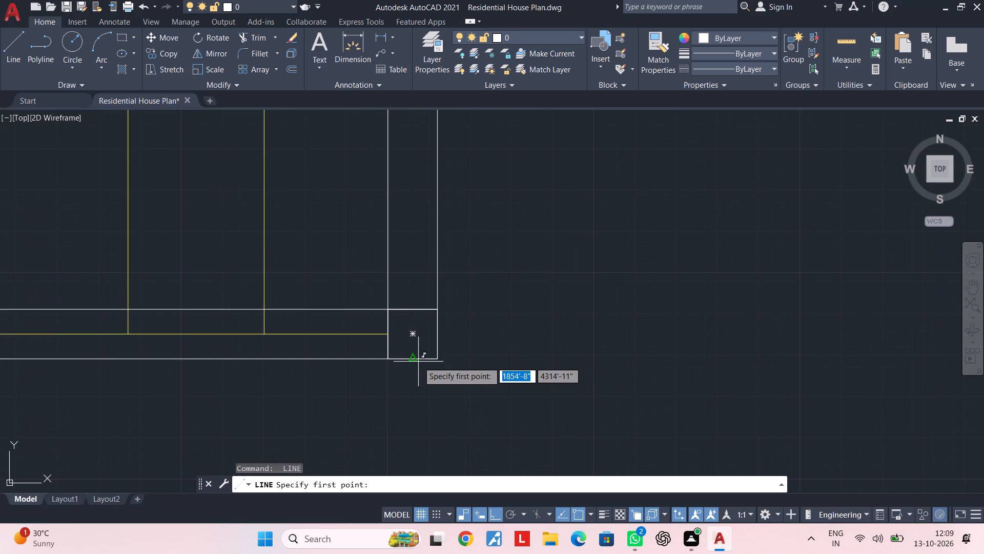
{"action": "left_click", "coordinate": [415, 362]}
{"action": "scroll", "coordinate": [425, 255], "scroll_direction": "down", "scroll_amount": 3}
{"action": "middle_click_drag", "start_coordinate": [427, 265], "coordinate": [424, 485]}
{"action": "middle_click_drag", "start_coordinate": [415, 161], "coordinate": [407, 405]}
{"action": "scroll", "coordinate": [407, 401], "scroll_direction": "up", "scroll_amount": 1}
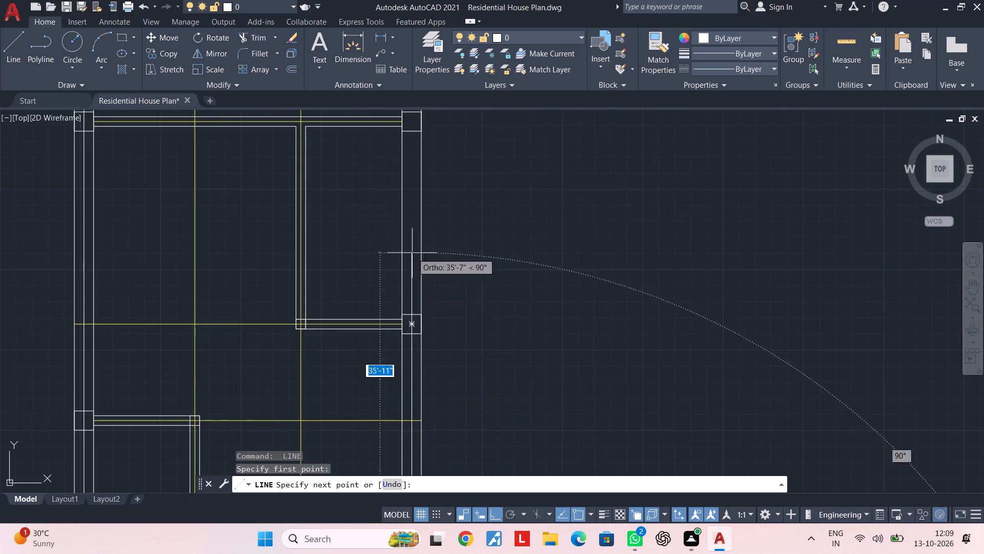
{"action": "middle_click_drag", "start_coordinate": [413, 226], "coordinate": [413, 411]}
{"action": "scroll", "coordinate": [413, 411], "scroll_direction": "up", "scroll_amount": 1}
{"action": "scroll", "coordinate": [410, 260], "scroll_direction": "down", "scroll_amount": 3}
{"action": "middle_click_drag", "start_coordinate": [404, 258], "coordinate": [408, 456]}
{"action": "scroll", "coordinate": [403, 366], "scroll_direction": "up", "scroll_amount": 2}
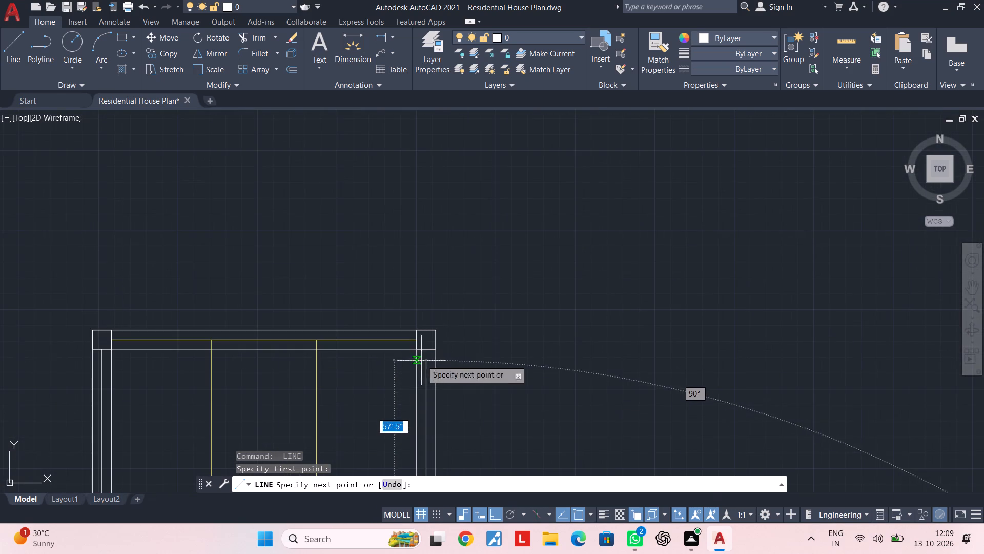
{"action": "scroll", "coordinate": [429, 347], "scroll_direction": "up", "scroll_amount": 1}
{"action": "left_click", "coordinate": [423, 350]}
{"action": "key", "text": "Escape"}
{"action": "key", "text": "Escape"}
Trim the left outer wall's new centreline out of the three upper columns where interior walls meet it.
{"action": "scroll", "coordinate": [392, 401], "scroll_direction": "down", "scroll_amount": 2}
{"action": "scroll", "coordinate": [216, 288], "scroll_direction": "down", "scroll_amount": 1}
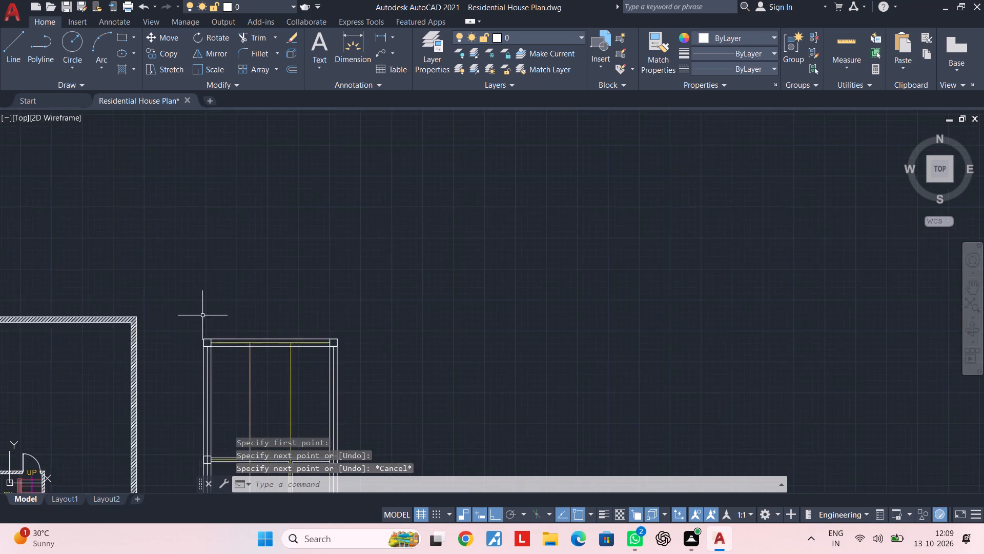
{"action": "middle_click_drag", "start_coordinate": [202, 315], "coordinate": [236, 203]}
{"action": "key", "text": "Escape"}
{"action": "key", "text": "Escape"}
{"action": "scroll", "coordinate": [238, 364], "scroll_direction": "up", "scroll_amount": 2}
{"action": "middle_click_drag", "start_coordinate": [241, 335], "coordinate": [248, 307]}
{"action": "key", "text": "Escape"}
{"action": "key", "text": "Escape"}
{"action": "type", "text": "TR"}
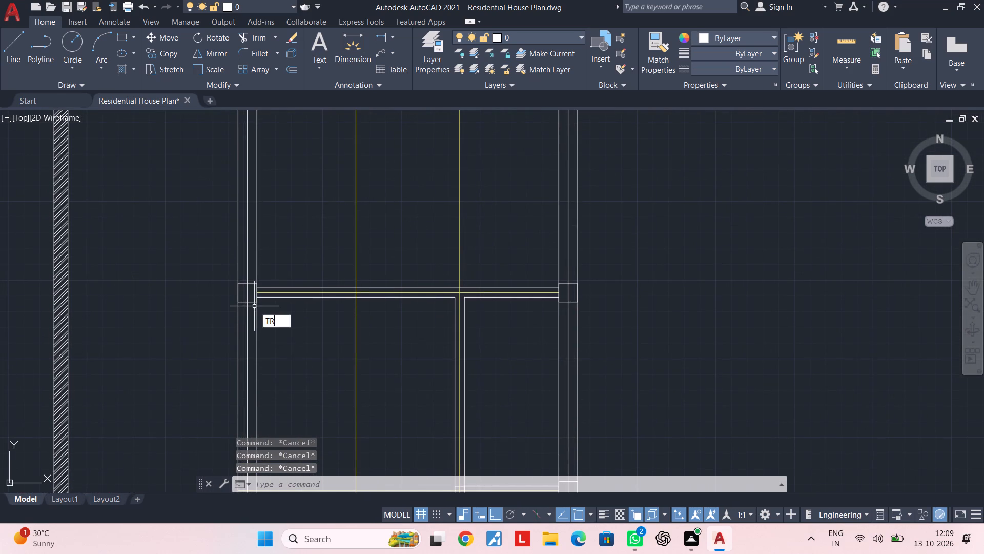
{"action": "key", "text": "space"}
{"action": "scroll", "coordinate": [254, 306], "scroll_direction": "up", "scroll_amount": 2}
{"action": "left_click", "coordinate": [232, 280]}
{"action": "scroll", "coordinate": [249, 314], "scroll_direction": "down", "scroll_amount": 3}
{"action": "middle_click_drag", "start_coordinate": [250, 315], "coordinate": [272, 179]}
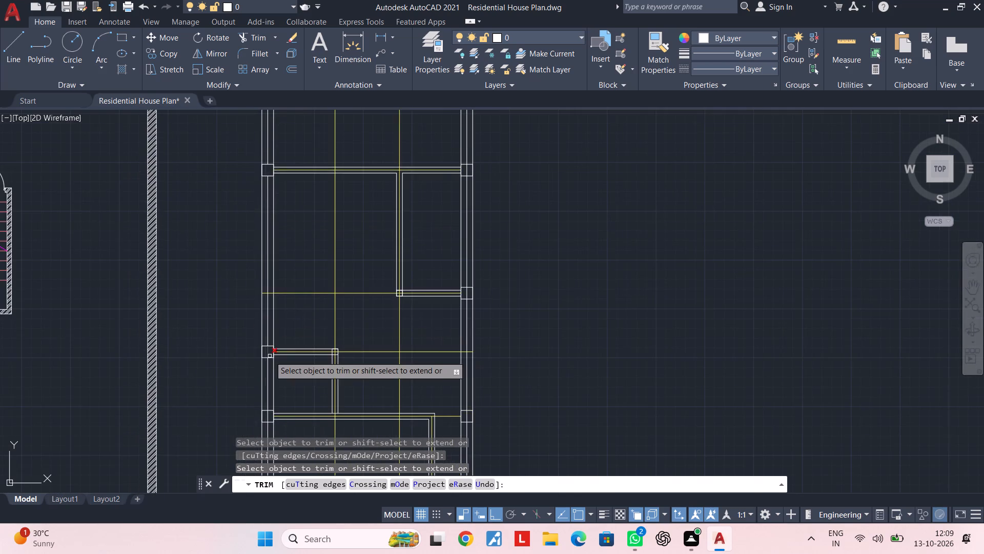
{"action": "scroll", "coordinate": [269, 350], "scroll_direction": "up", "scroll_amount": 3}
{"action": "left_click", "coordinate": [258, 358]}
{"action": "scroll", "coordinate": [265, 369], "scroll_direction": "down", "scroll_amount": 1}
{"action": "middle_click_drag", "start_coordinate": [259, 289], "coordinate": [282, 167]}
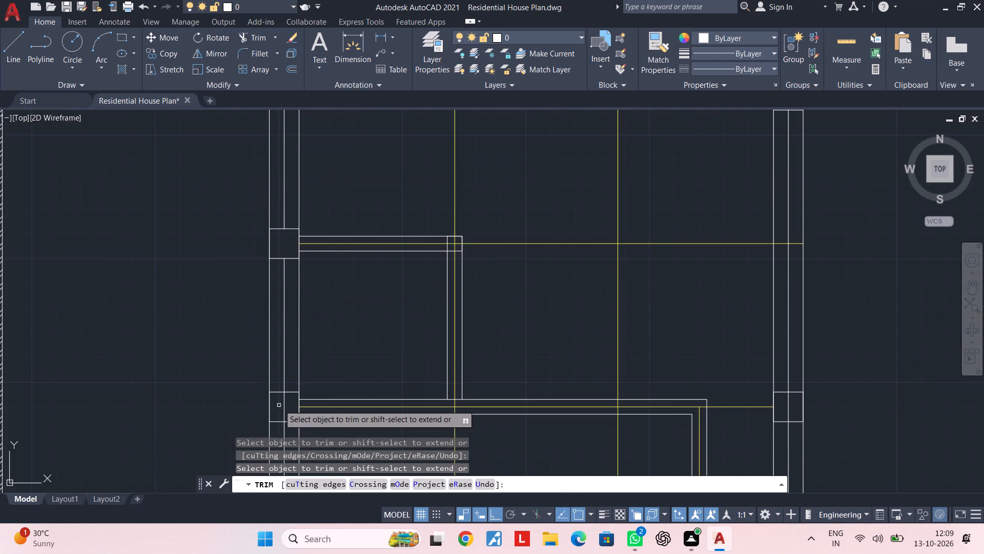
{"action": "scroll", "coordinate": [280, 403], "scroll_direction": "up", "scroll_amount": 2}
{"action": "left_click", "coordinate": [296, 411]}
{"action": "left_click", "coordinate": [277, 417]}
Trim the left outer wall's centreline out of the column at the lowest interior wall and the bottom corner column.
{"action": "scroll", "coordinate": [280, 418], "scroll_direction": "down", "scroll_amount": 4}
{"action": "middle_click_drag", "start_coordinate": [289, 392], "coordinate": [292, 235]}
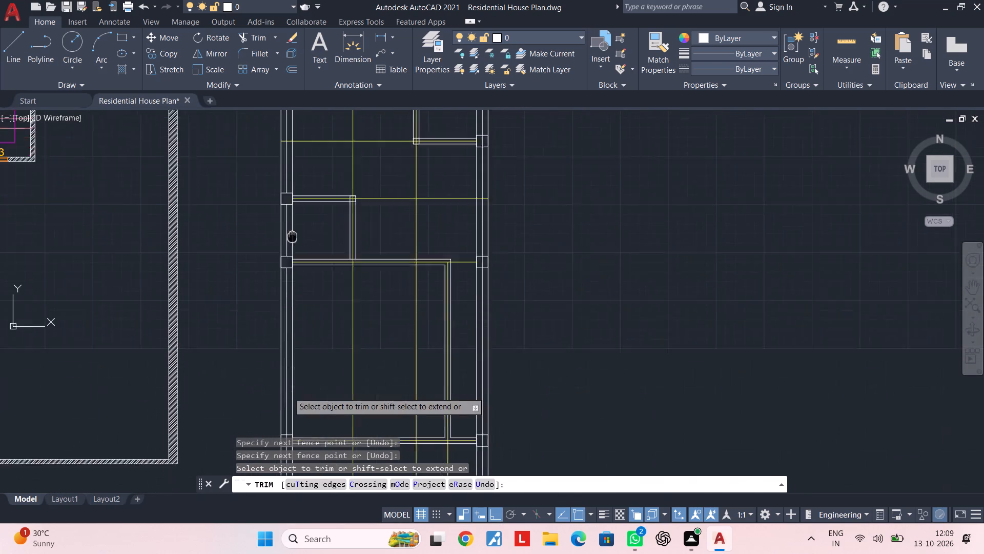
{"action": "middle_click_drag", "start_coordinate": [292, 235], "coordinate": [294, 192]}
{"action": "middle_click_drag", "start_coordinate": [300, 378], "coordinate": [300, 266]}
{"action": "scroll", "coordinate": [295, 297], "scroll_direction": "up", "scroll_amount": 3}
{"action": "scroll", "coordinate": [262, 247], "scroll_direction": "up", "scroll_amount": 1}
{"action": "left_click", "coordinate": [261, 246]}
{"action": "left_click", "coordinate": [233, 254]}
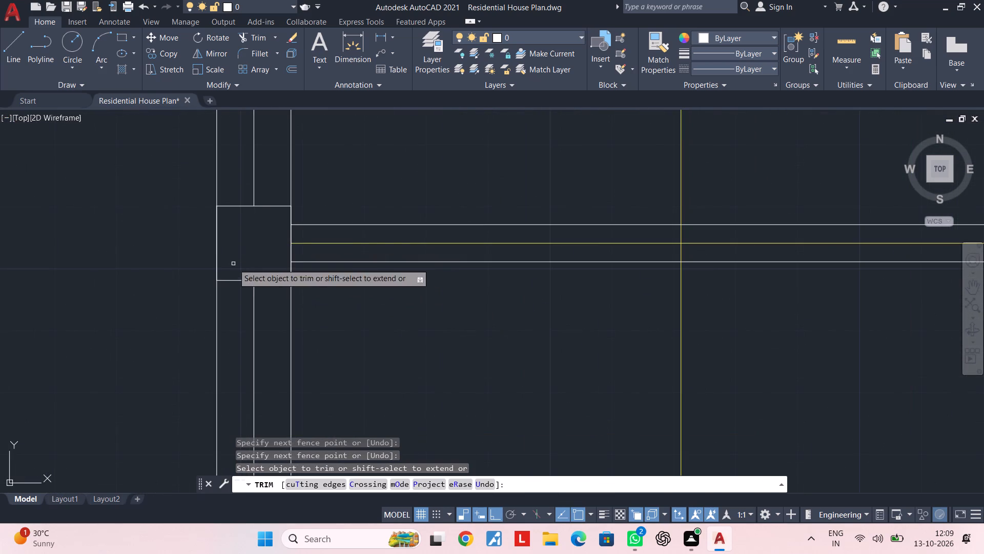
{"action": "scroll", "coordinate": [255, 288], "scroll_direction": "down", "scroll_amount": 2}
{"action": "middle_click_drag", "start_coordinate": [255, 289], "coordinate": [272, 168]}
{"action": "scroll", "coordinate": [274, 343], "scroll_direction": "up", "scroll_amount": 2}
{"action": "left_click", "coordinate": [280, 297]}
{"action": "left_click", "coordinate": [244, 300]}
{"action": "scroll", "coordinate": [293, 320], "scroll_direction": "down", "scroll_amount": 3}
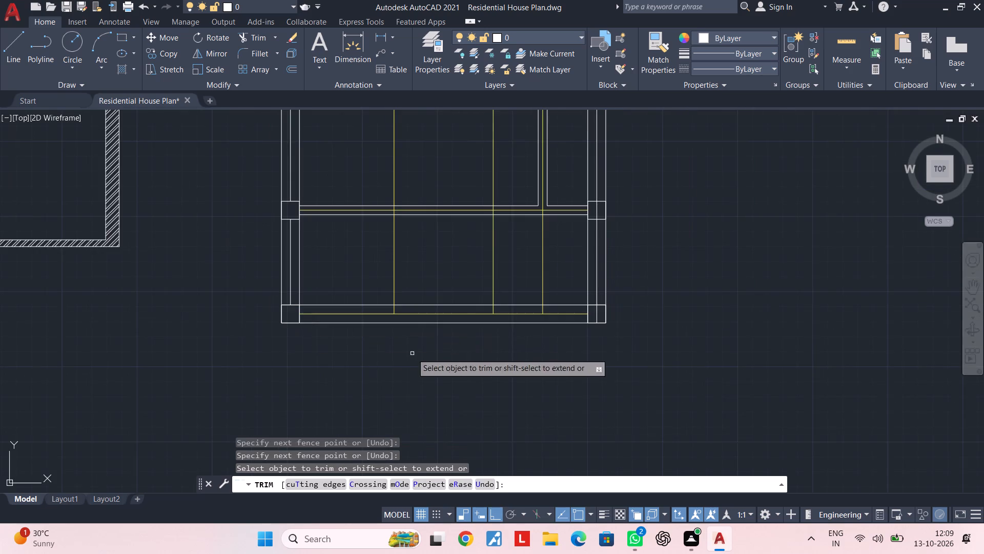
Trim the right outer wall's new centreline out of the bottom corner column and the next two columns above it.
{"action": "middle_click_drag", "start_coordinate": [348, 379], "coordinate": [278, 395]}
{"action": "scroll", "coordinate": [537, 331], "scroll_direction": "up", "scroll_amount": 3}
{"action": "left_click", "coordinate": [494, 334]}
{"action": "left_click", "coordinate": [473, 338]}
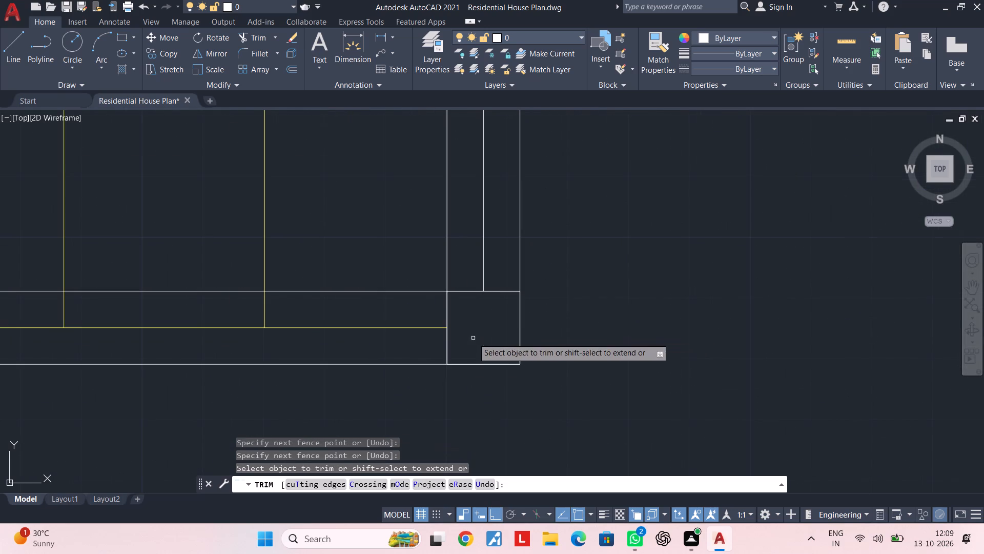
{"action": "scroll", "coordinate": [473, 338], "scroll_direction": "down", "scroll_amount": 3}
{"action": "middle_click_drag", "start_coordinate": [473, 338], "coordinate": [479, 468]}
{"action": "scroll", "coordinate": [494, 339], "scroll_direction": "up", "scroll_amount": 2}
{"action": "left_click", "coordinate": [473, 381]}
{"action": "left_click", "coordinate": [443, 385]}
{"action": "scroll", "coordinate": [447, 380], "scroll_direction": "down", "scroll_amount": 3}
{"action": "middle_click_drag", "start_coordinate": [454, 384], "coordinate": [446, 538]}
{"action": "scroll", "coordinate": [452, 356], "scroll_direction": "up", "scroll_amount": 5}
{"action": "left_click", "coordinate": [417, 392]}
{"action": "left_click", "coordinate": [352, 394]}
Trim the right outer wall's centreline out of the two remaining columns, at the short horizontal wall and the uppermost interior wall.
{"action": "scroll", "coordinate": [358, 389], "scroll_direction": "down", "scroll_amount": 4}
{"action": "middle_click_drag", "start_coordinate": [378, 297], "coordinate": [462, 472]}
{"action": "scroll", "coordinate": [448, 428], "scroll_direction": "up", "scroll_amount": 2}
{"action": "scroll", "coordinate": [442, 322], "scroll_direction": "up", "scroll_amount": 2}
{"action": "left_click", "coordinate": [441, 316]}
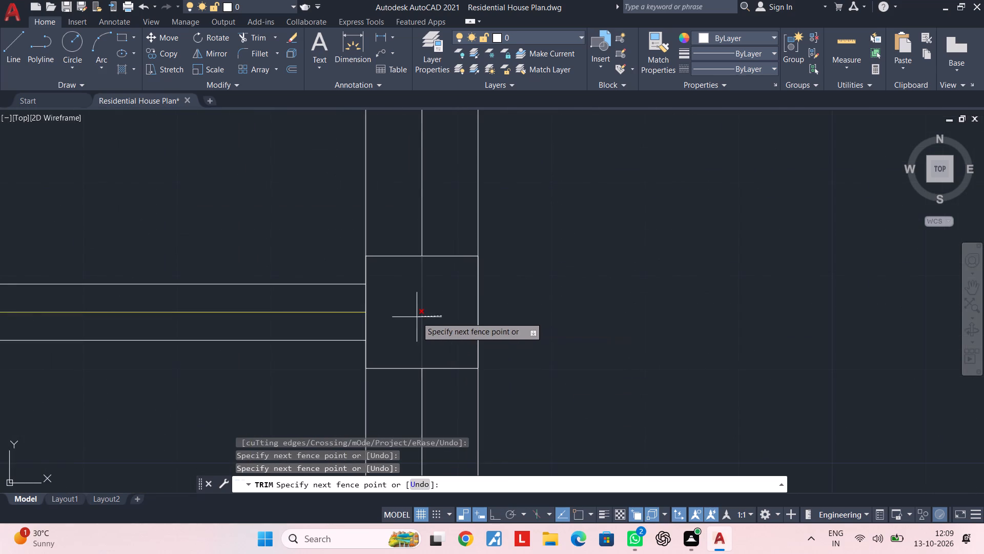
{"action": "left_click", "coordinate": [412, 319]}
{"action": "scroll", "coordinate": [412, 319], "scroll_direction": "down", "scroll_amount": 4}
{"action": "middle_click_drag", "start_coordinate": [435, 329], "coordinate": [502, 519]}
{"action": "scroll", "coordinate": [478, 329], "scroll_direction": "up", "scroll_amount": 3}
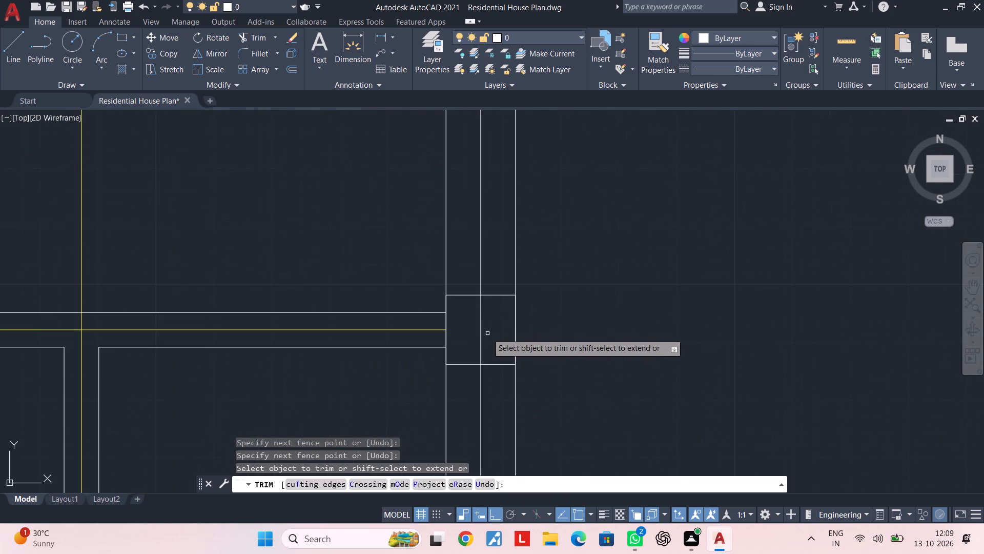
{"action": "left_click", "coordinate": [489, 330]}
{"action": "left_click", "coordinate": [469, 339]}
{"action": "scroll", "coordinate": [469, 339], "scroll_direction": "down", "scroll_amount": 4}
{"action": "middle_click_drag", "start_coordinate": [471, 298], "coordinate": [506, 488]}
{"action": "key", "text": "Escape"}
Examine the whole column plan beside the floor plans, especially the centrelines and columns around the top room.
{"action": "middle_click_drag", "start_coordinate": [591, 397], "coordinate": [575, 267]}
{"action": "key", "text": "Escape"}
{"action": "key", "text": "Escape"}
{"action": "key", "text": "Escape"}
{"action": "scroll", "coordinate": [580, 272], "scroll_direction": "down", "scroll_amount": 2}
{"action": "middle_click_drag", "start_coordinate": [593, 302], "coordinate": [521, 125]}
{"action": "key", "text": "Escape"}
{"action": "key", "text": "Escape"}
{"action": "middle_click_drag", "start_coordinate": [524, 192], "coordinate": [527, 310]}
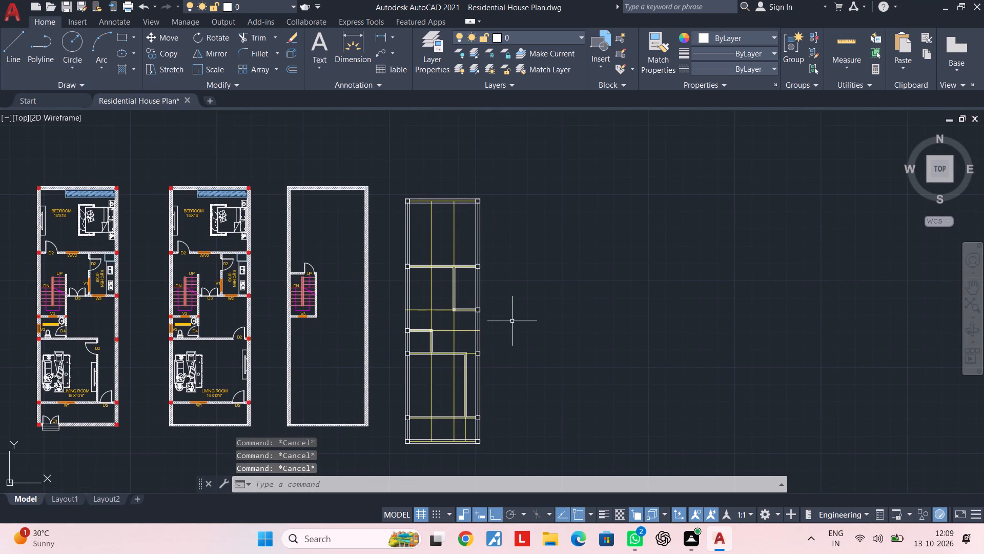
{"action": "middle_click_drag", "start_coordinate": [507, 336], "coordinate": [505, 286]}
{"action": "middle_click_drag", "start_coordinate": [460, 218], "coordinate": [465, 295]}
{"action": "key", "text": "Escape"}
{"action": "scroll", "coordinate": [460, 246], "scroll_direction": "up", "scroll_amount": 2}
{"action": "middle_click_drag", "start_coordinate": [457, 270], "coordinate": [468, 223]}
{"action": "key", "text": "Escape"}
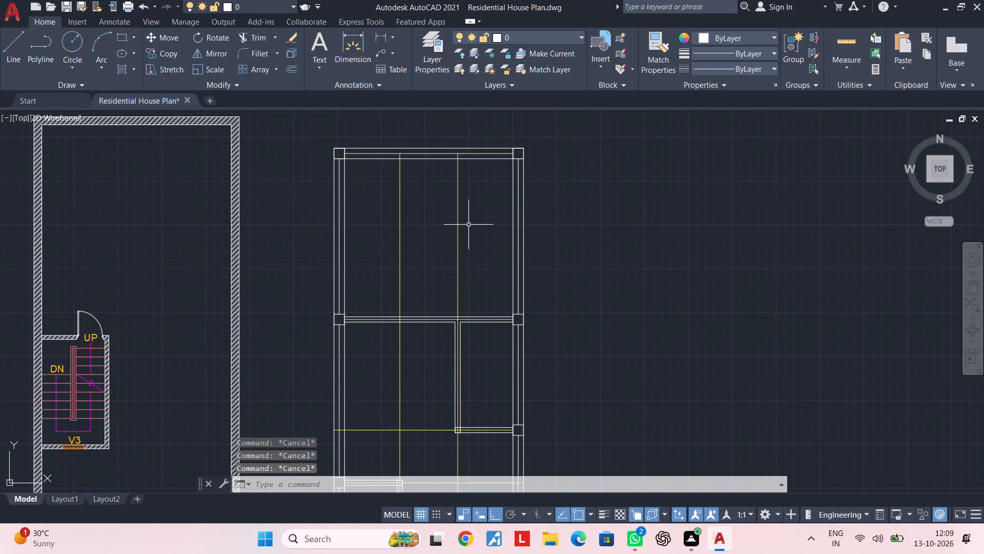
{"action": "key", "text": "Escape"}
{"action": "middle_click_drag", "start_coordinate": [448, 249], "coordinate": [456, 311]}
{"action": "middle_click_drag", "start_coordinate": [353, 242], "coordinate": [461, 198]}
{"action": "key", "text": "Escape"}
{"action": "key", "text": "Escape"}
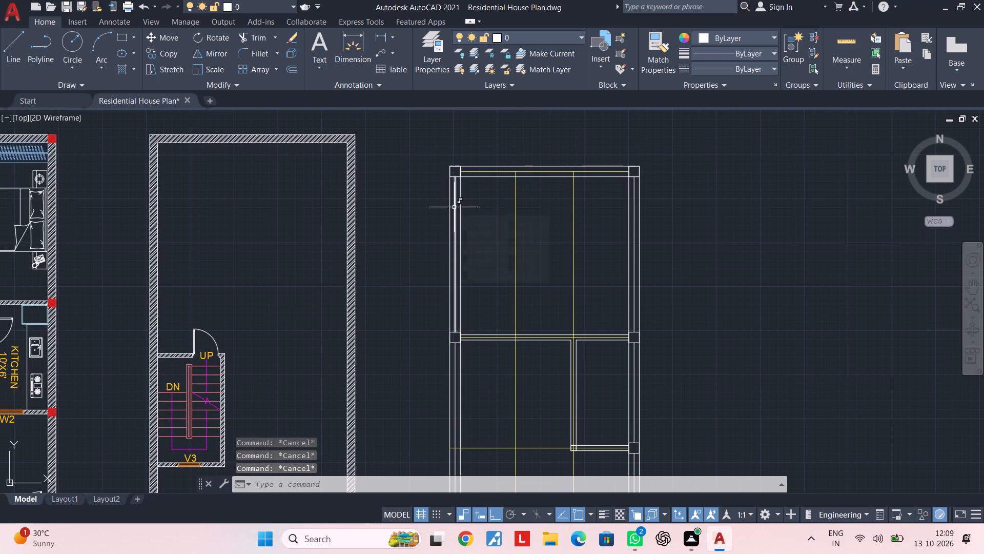
{"action": "middle_click_drag", "start_coordinate": [496, 211], "coordinate": [477, 261]}
{"action": "scroll", "coordinate": [487, 234], "scroll_direction": "up", "scroll_amount": 1}
{"action": "key", "text": "Escape"}
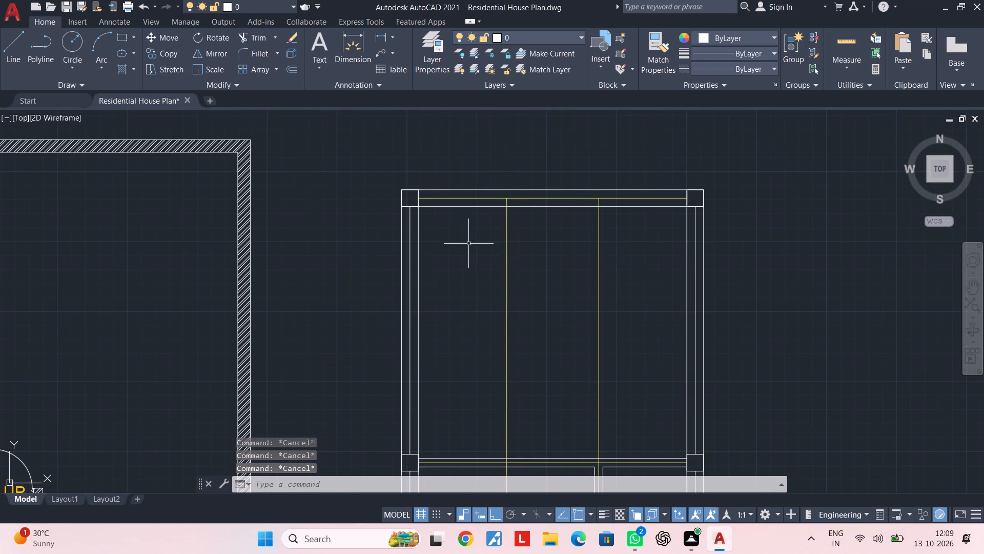
{"action": "key", "text": "Escape"}
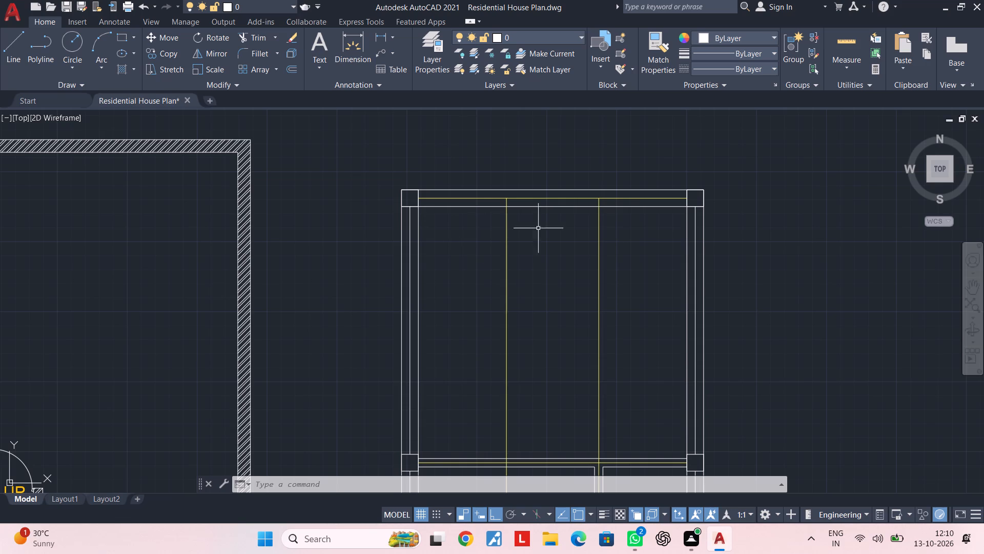
Hatch the interior of the top-left corner column of the column plan.
{"action": "key", "text": "Escape"}
{"action": "key", "text": "Escape"}
{"action": "key", "text": "Escape"}
{"action": "type", "text": "H"}
{"action": "key", "text": "space"}
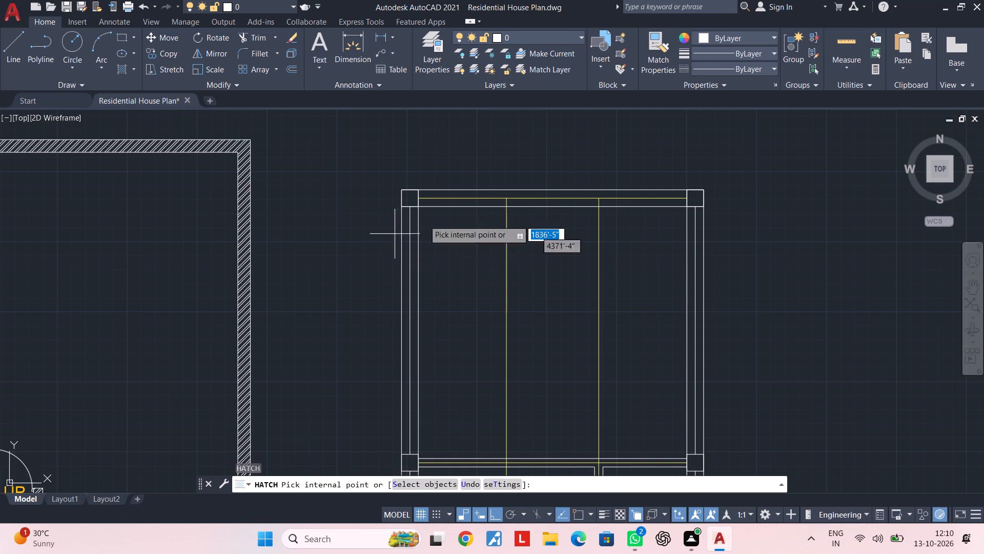
{"action": "scroll", "coordinate": [408, 198], "scroll_direction": "up", "scroll_amount": 1}
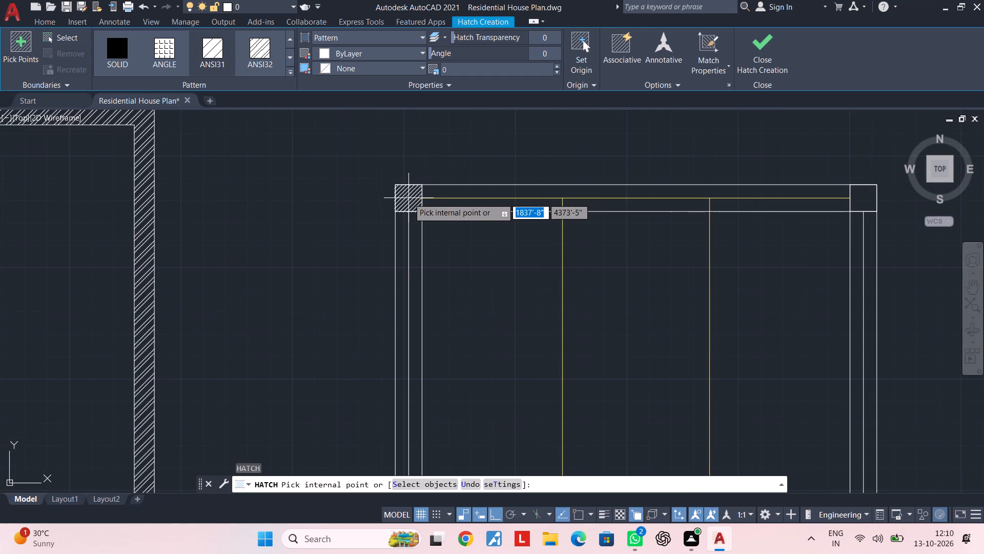
{"action": "scroll", "coordinate": [408, 198], "scroll_direction": "up", "scroll_amount": 2}
{"action": "left_click", "coordinate": [408, 198]}
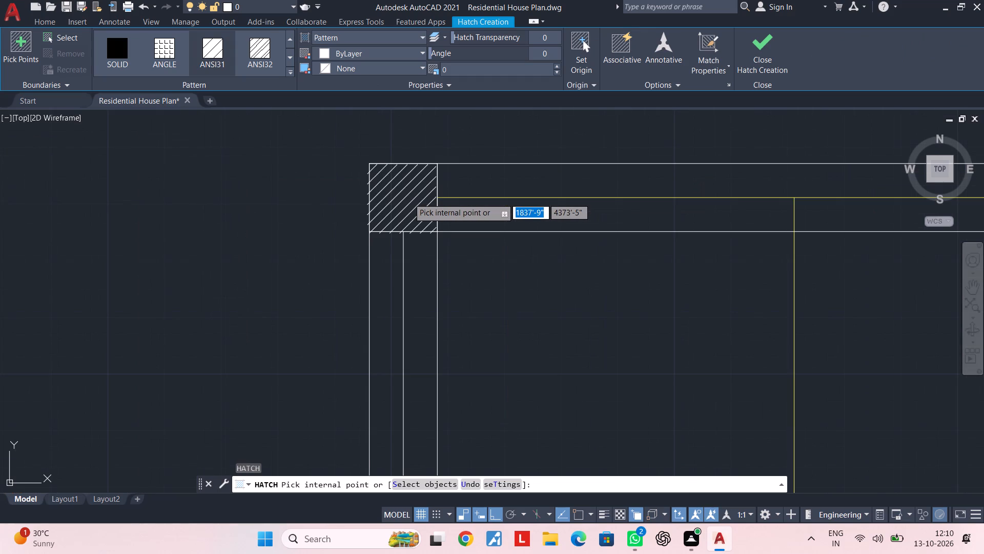
{"action": "key", "text": "Escape"}
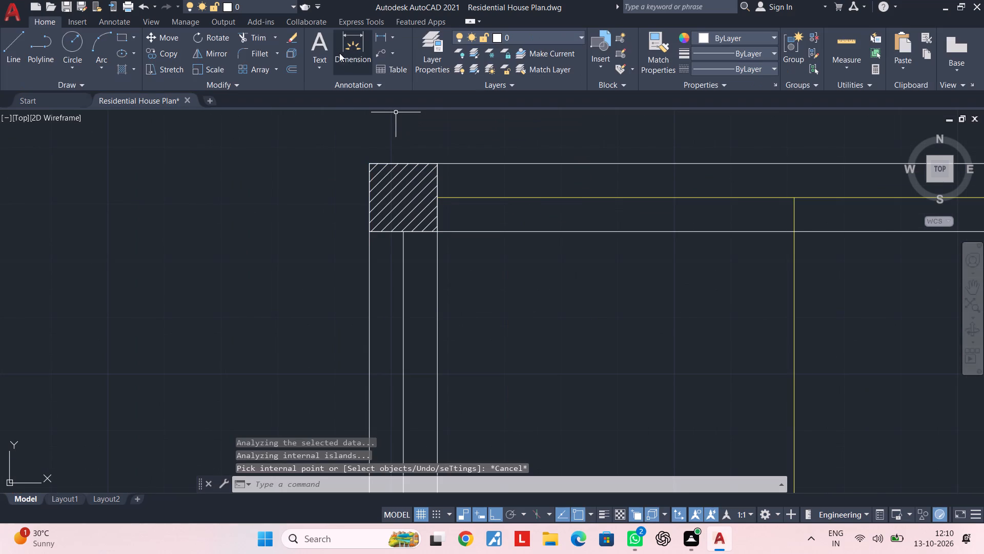
Change the colour of the top-left corner column's hatch to red.
{"action": "key", "text": "h"}
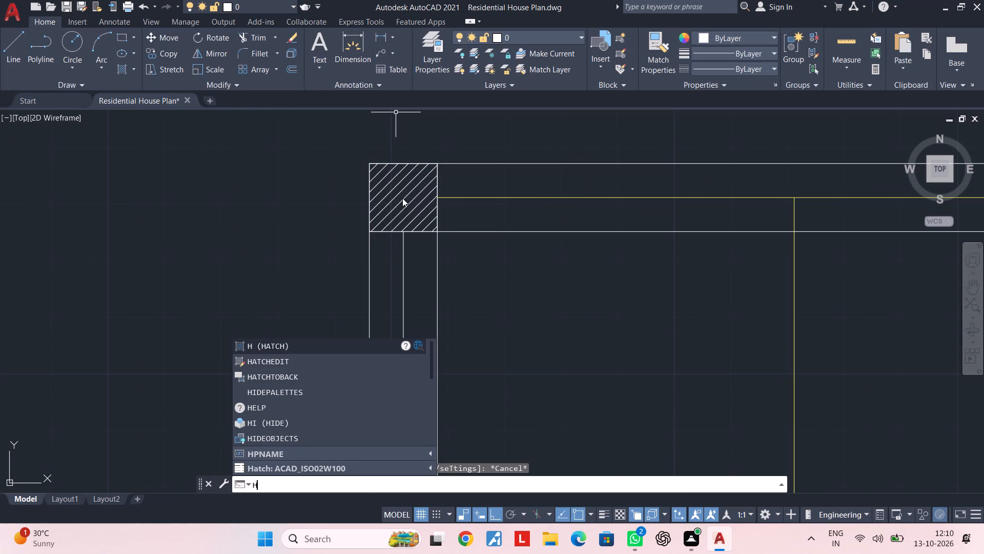
{"action": "left_click", "coordinate": [402, 198]}
{"action": "key", "text": "Escape"}
{"action": "key", "text": "Escape"}
{"action": "left_click", "coordinate": [397, 194]}
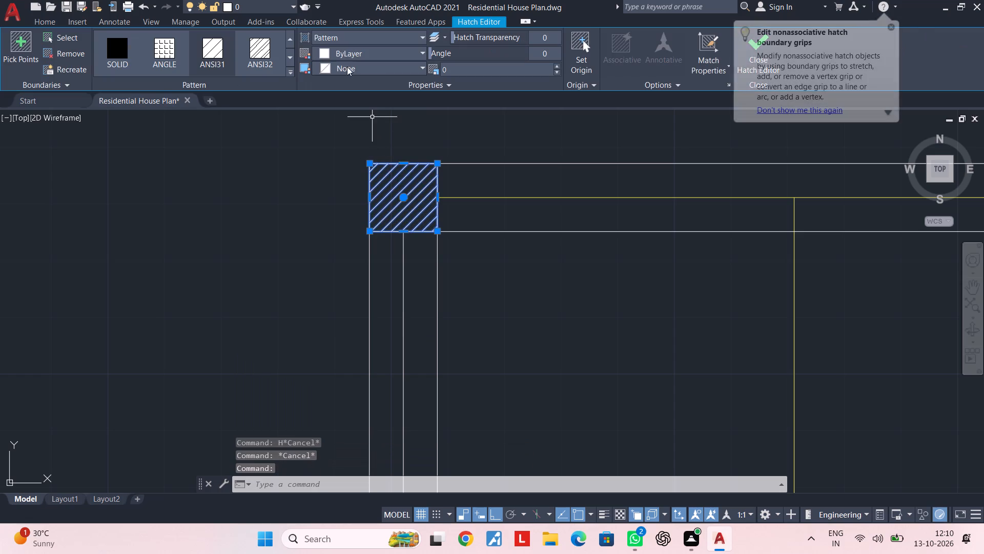
{"action": "left_click", "coordinate": [326, 47]}
{"action": "left_click", "coordinate": [358, 129]}
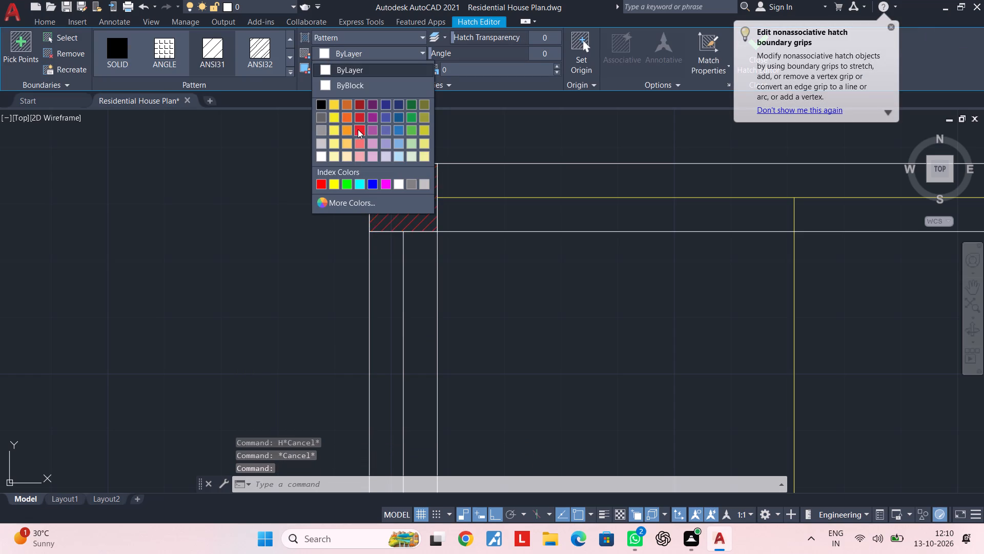
{"action": "key", "text": "Escape"}
{"action": "scroll", "coordinate": [496, 264], "scroll_direction": "down", "scroll_amount": 4}
{"action": "middle_click_drag", "start_coordinate": [495, 258], "coordinate": [445, 195]}
{"action": "key", "text": "Escape"}
{"action": "key", "text": "Escape"}
{"action": "middle_click", "coordinate": [441, 213]}
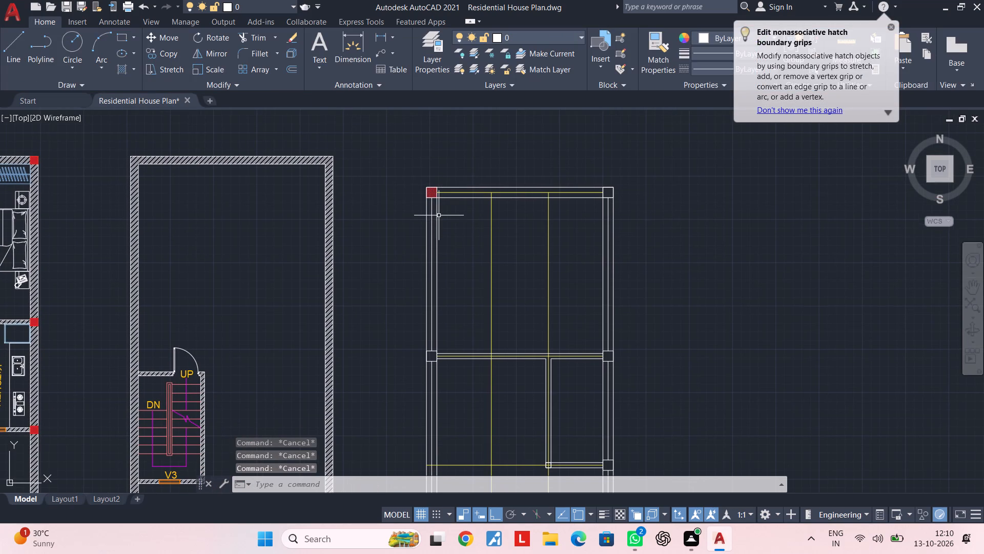
Hatch the left outer wall's column at the uppermost interior wall, using the red colour 237,31,36.
{"action": "key", "text": "h"}
{"action": "key", "text": "space"}
{"action": "scroll", "coordinate": [427, 357], "scroll_direction": "up", "scroll_amount": 3}
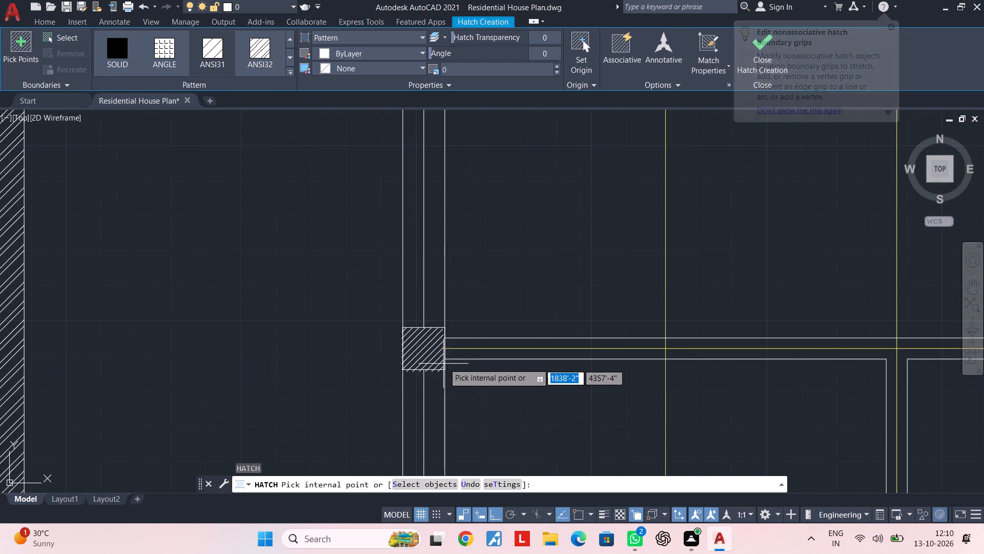
{"action": "left_click", "coordinate": [443, 359]}
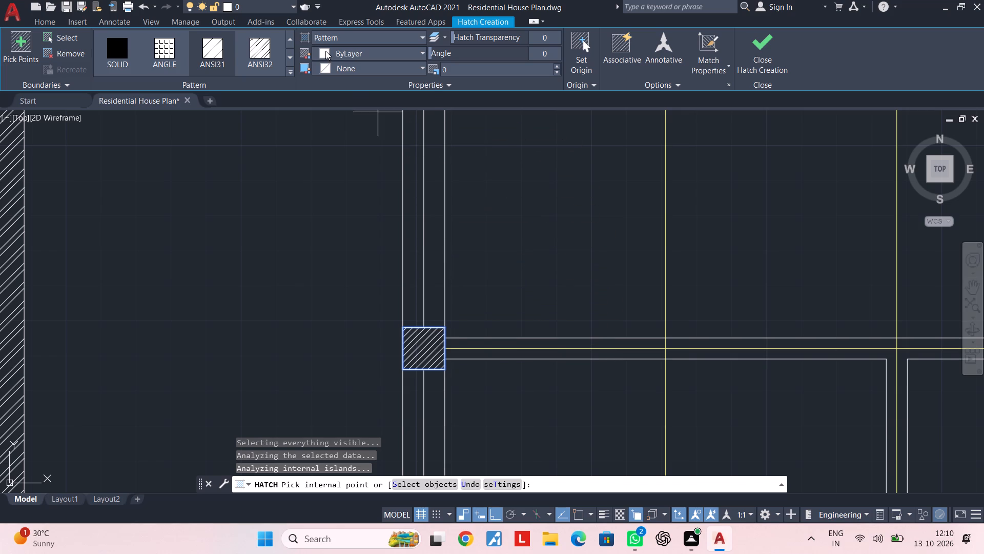
{"action": "left_click", "coordinate": [325, 51]}
{"action": "left_click", "coordinate": [361, 132]}
Add the same red hatch to the next two columns down the left outer wall, at the short and long horizontal walls.
{"action": "scroll", "coordinate": [412, 272], "scroll_direction": "down", "scroll_amount": 3}
{"action": "middle_click_drag", "start_coordinate": [421, 321], "coordinate": [422, 383]}
{"action": "scroll", "coordinate": [436, 212], "scroll_direction": "up", "scroll_amount": 3}
{"action": "scroll", "coordinate": [401, 201], "scroll_direction": "down", "scroll_amount": 2}
{"action": "middle_click_drag", "start_coordinate": [401, 201], "coordinate": [388, 61]}
{"action": "middle_click_drag", "start_coordinate": [396, 285], "coordinate": [421, 77]}
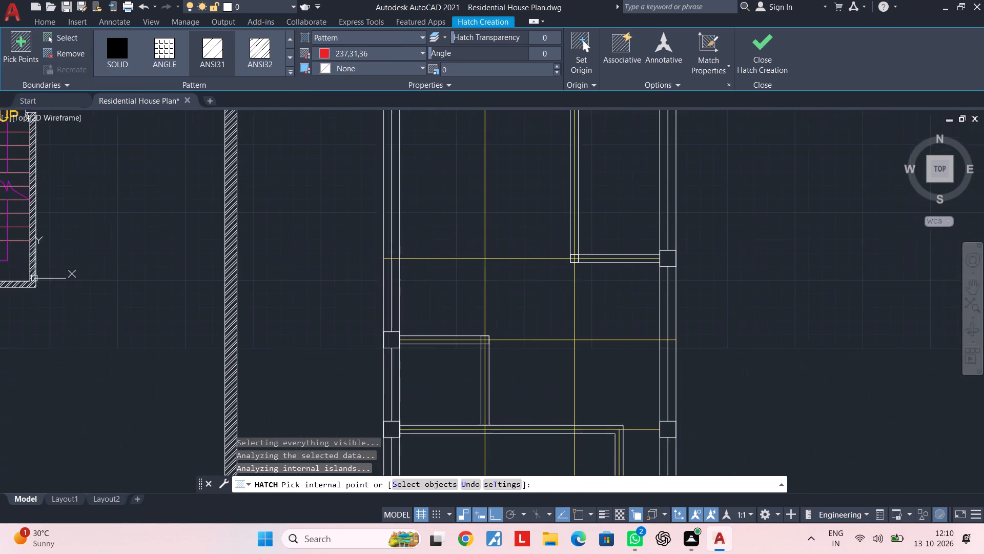
{"action": "middle_click_drag", "start_coordinate": [421, 77], "coordinate": [421, 76]}
{"action": "scroll", "coordinate": [395, 341], "scroll_direction": "up", "scroll_amount": 2}
{"action": "left_click", "coordinate": [391, 340]}
{"action": "scroll", "coordinate": [391, 340], "scroll_direction": "down", "scroll_amount": 4}
{"action": "middle_click_drag", "start_coordinate": [404, 304], "coordinate": [413, 187]}
{"action": "scroll", "coordinate": [399, 268], "scroll_direction": "up", "scroll_amount": 3}
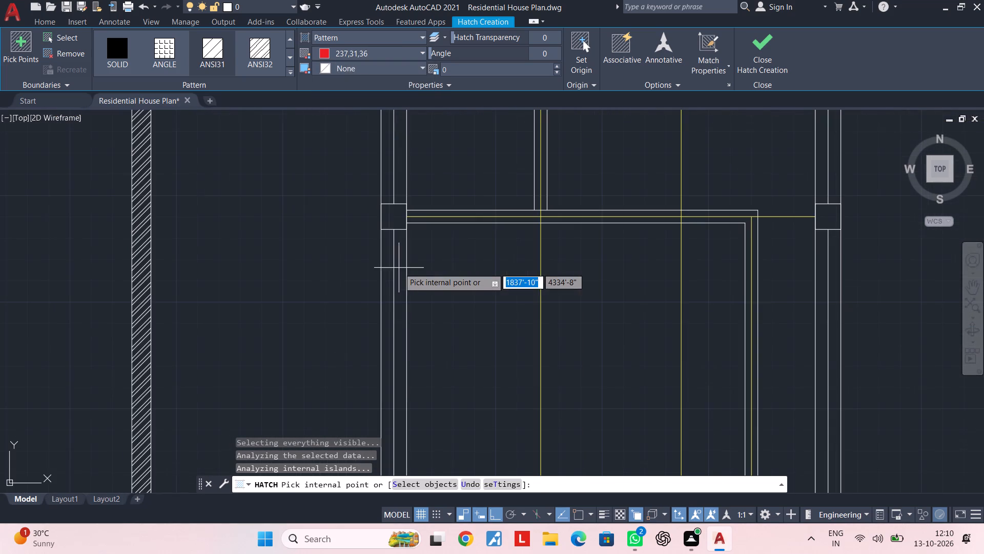
{"action": "left_click", "coordinate": [392, 220]}
Add the red hatch to the left outer wall's column at the lowest interior wall and to its bottom corner column.
{"action": "scroll", "coordinate": [398, 242], "scroll_direction": "down", "scroll_amount": 2}
{"action": "middle_click_drag", "start_coordinate": [398, 242], "coordinate": [401, 133]}
{"action": "scroll", "coordinate": [396, 289], "scroll_direction": "up", "scroll_amount": 3}
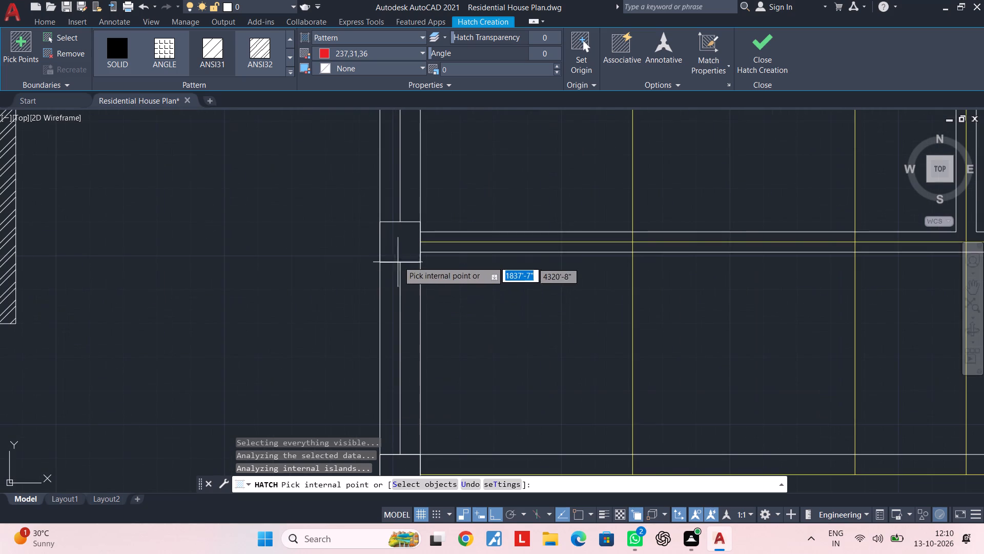
{"action": "left_click", "coordinate": [399, 243]}
{"action": "scroll", "coordinate": [413, 399], "scroll_direction": "down", "scroll_amount": 1}
{"action": "middle_click_drag", "start_coordinate": [417, 374], "coordinate": [412, 191]}
{"action": "left_click", "coordinate": [403, 267]}
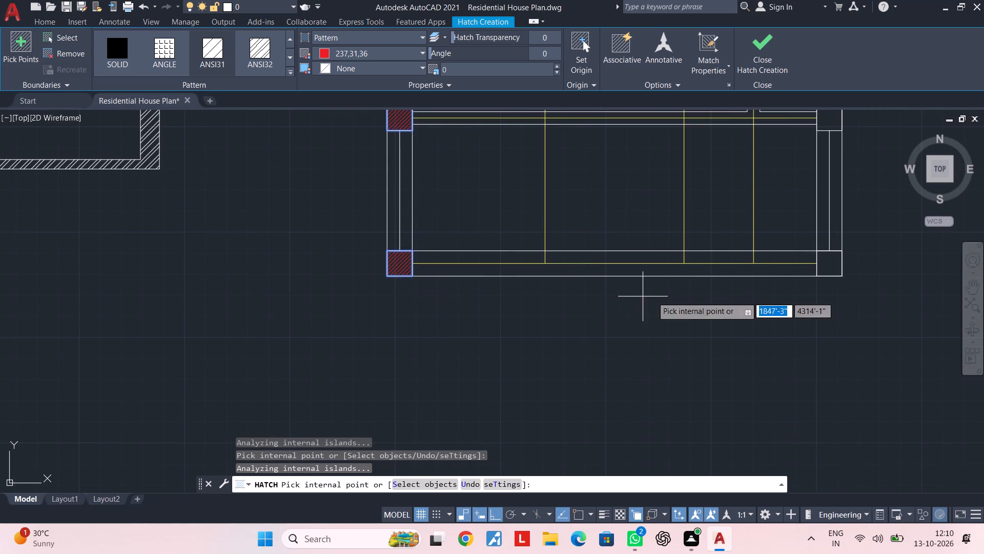
Add the red hatch to the bottom-right corner column and the next two columns above it on the right outer wall.
{"action": "middle_click_drag", "start_coordinate": [648, 296], "coordinate": [391, 320]}
{"action": "left_click", "coordinate": [571, 288]}
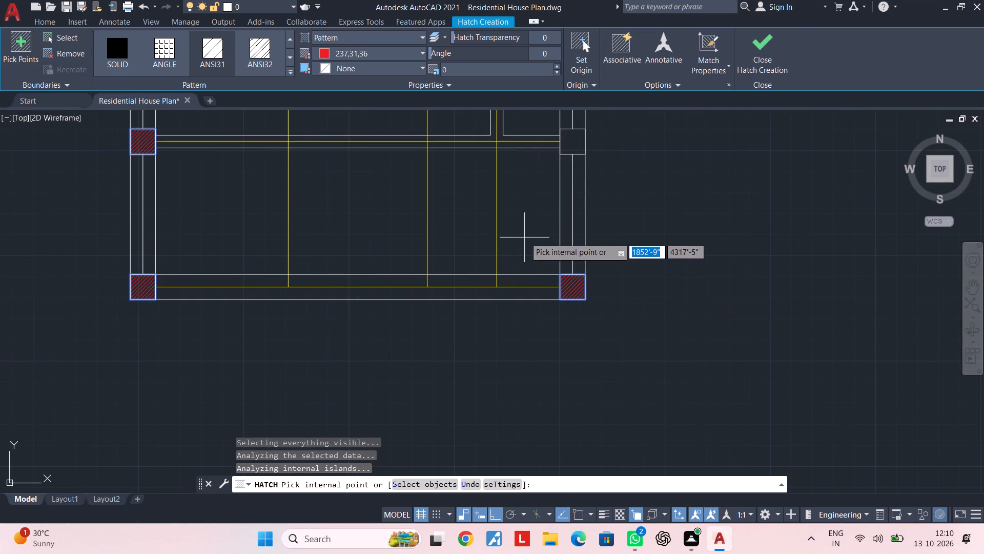
{"action": "middle_click_drag", "start_coordinate": [573, 210], "coordinate": [553, 311]}
{"action": "left_click", "coordinate": [555, 242]}
{"action": "scroll", "coordinate": [555, 242], "scroll_direction": "down", "scroll_amount": 2}
{"action": "middle_click_drag", "start_coordinate": [555, 243], "coordinate": [552, 399]}
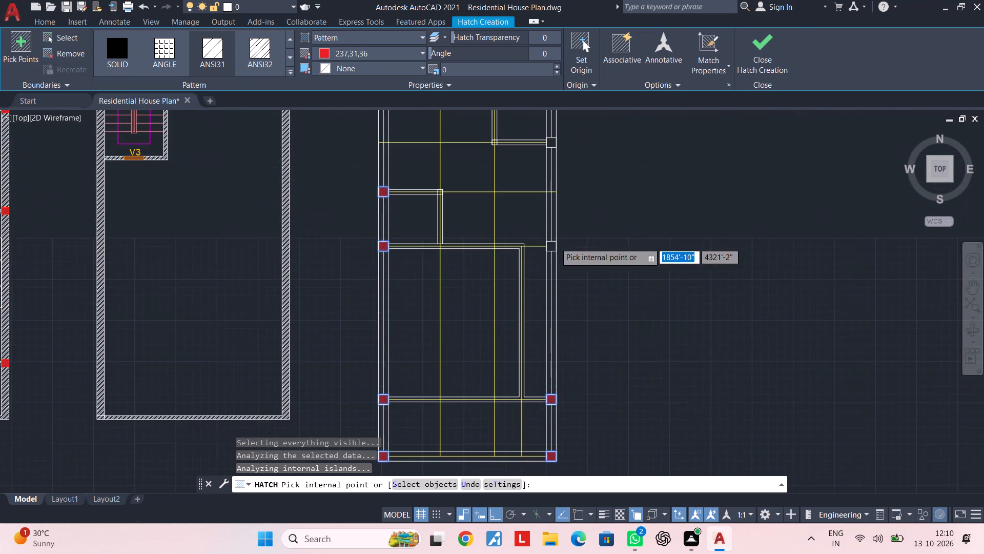
{"action": "scroll", "coordinate": [539, 249], "scroll_direction": "up", "scroll_amount": 3}
{"action": "left_click", "coordinate": [568, 240]}
Add the red hatch to the right outer wall's columns at the short horizontal wall, uppermost interior wall and top corner.
{"action": "scroll", "coordinate": [569, 240], "scroll_direction": "down", "scroll_amount": 3}
{"action": "middle_click_drag", "start_coordinate": [568, 205], "coordinate": [583, 351]}
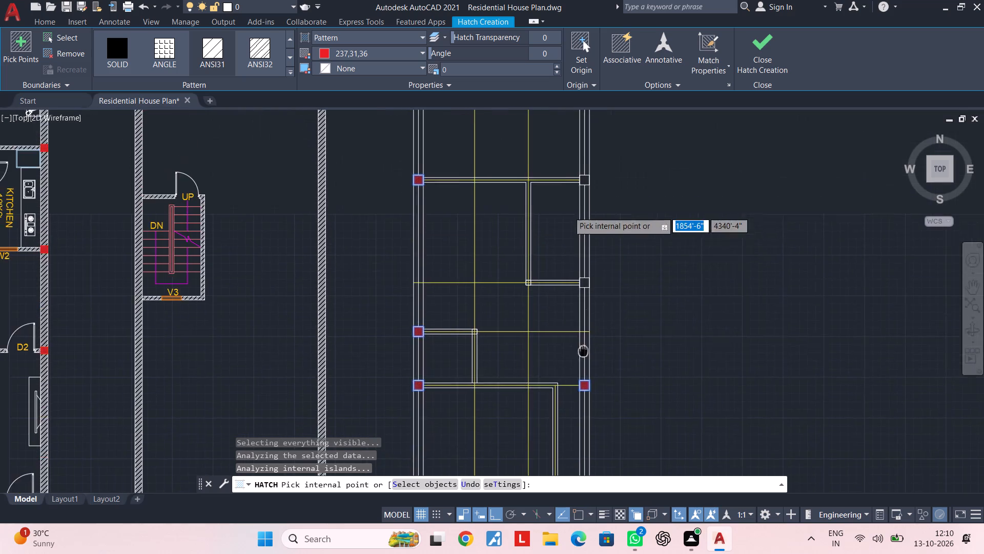
{"action": "middle_click_drag", "start_coordinate": [583, 351], "coordinate": [583, 351]}
{"action": "scroll", "coordinate": [592, 284], "scroll_direction": "up", "scroll_amount": 2}
{"action": "left_click", "coordinate": [562, 282]}
{"action": "scroll", "coordinate": [567, 282], "scroll_direction": "down", "scroll_amount": 3}
{"action": "middle_click_drag", "start_coordinate": [568, 282], "coordinate": [571, 385]}
{"action": "scroll", "coordinate": [581, 312], "scroll_direction": "up", "scroll_amount": 3}
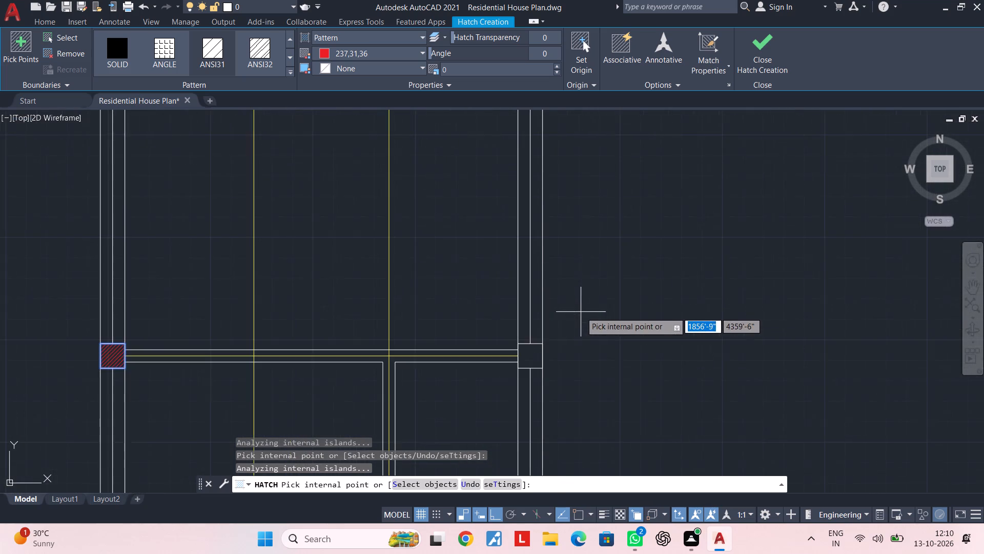
{"action": "left_click", "coordinate": [535, 356]}
{"action": "scroll", "coordinate": [526, 324], "scroll_direction": "down", "scroll_amount": 3}
{"action": "middle_click_drag", "start_coordinate": [526, 324], "coordinate": [535, 404]}
{"action": "scroll", "coordinate": [537, 314], "scroll_direction": "up", "scroll_amount": 3}
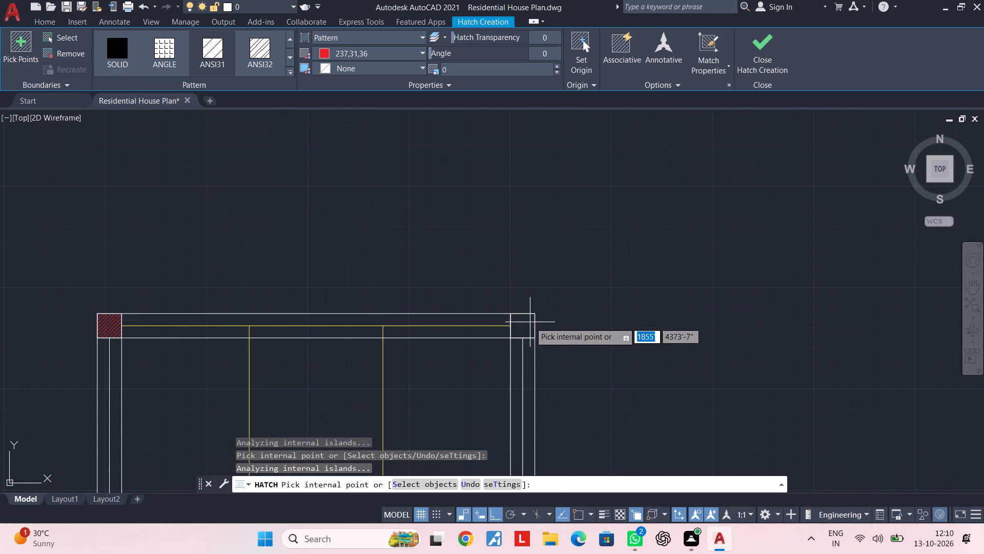
{"action": "left_click", "coordinate": [527, 324]}
Hatch all four quarters of the small interior corner column at the end of the right-hand short horizontal wall in red.
{"action": "scroll", "coordinate": [549, 328], "scroll_direction": "down", "scroll_amount": 3}
{"action": "middle_click_drag", "start_coordinate": [564, 339], "coordinate": [537, 228]}
{"action": "middle_click_drag", "start_coordinate": [496, 316], "coordinate": [495, 241]}
{"action": "scroll", "coordinate": [496, 299], "scroll_direction": "up", "scroll_amount": 3}
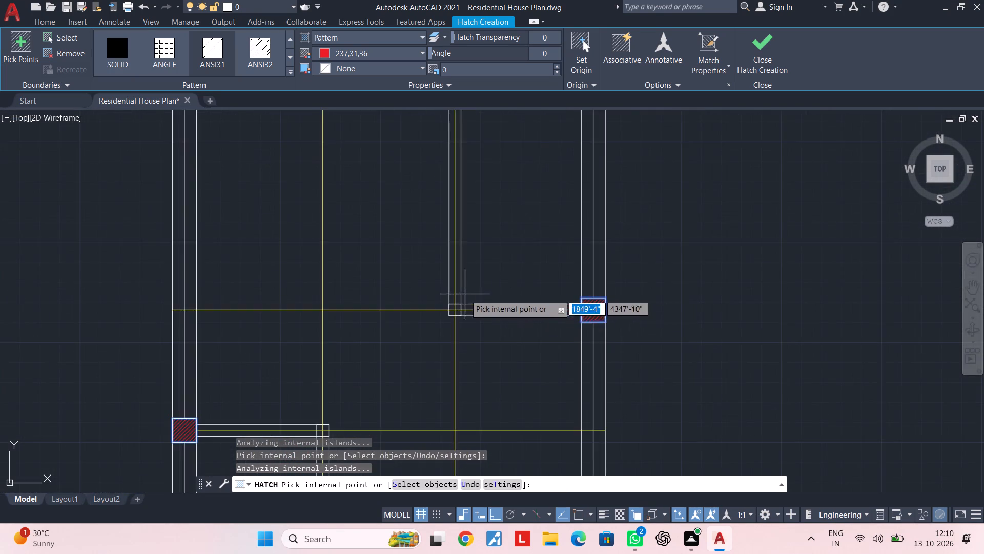
{"action": "scroll", "coordinate": [465, 294], "scroll_direction": "up", "scroll_amount": 4}
{"action": "left_click", "coordinate": [443, 313]}
{"action": "left_click", "coordinate": [409, 286]}
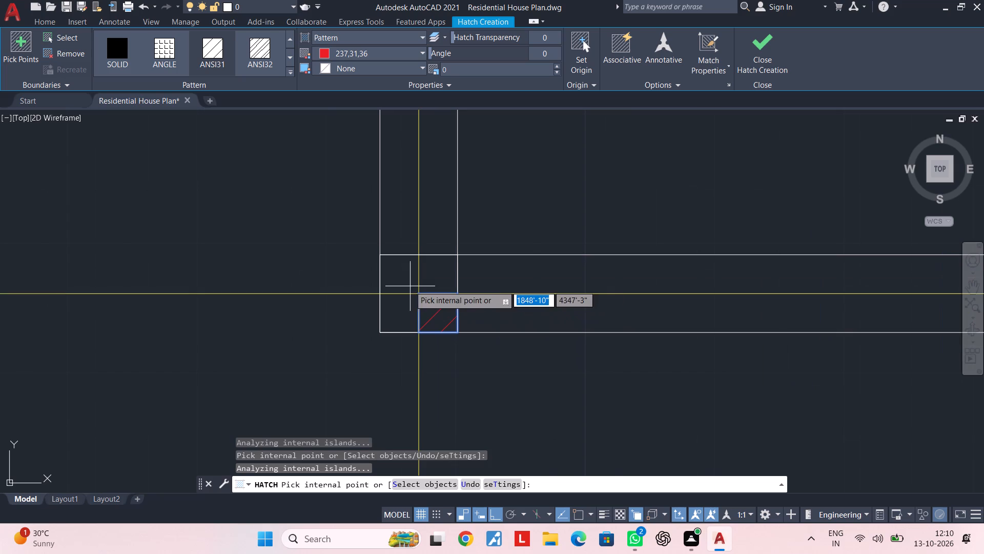
{"action": "left_click", "coordinate": [449, 282]}
{"action": "left_click", "coordinate": [407, 302]}
Hatch all four quarters of the small interior corner column at the end of the left-hand short horizontal wall in red.
{"action": "scroll", "coordinate": [407, 308], "scroll_direction": "down", "scroll_amount": 4}
{"action": "middle_click_drag", "start_coordinate": [416, 301], "coordinate": [453, 233]}
{"action": "middle_click_drag", "start_coordinate": [382, 299], "coordinate": [482, 255]}
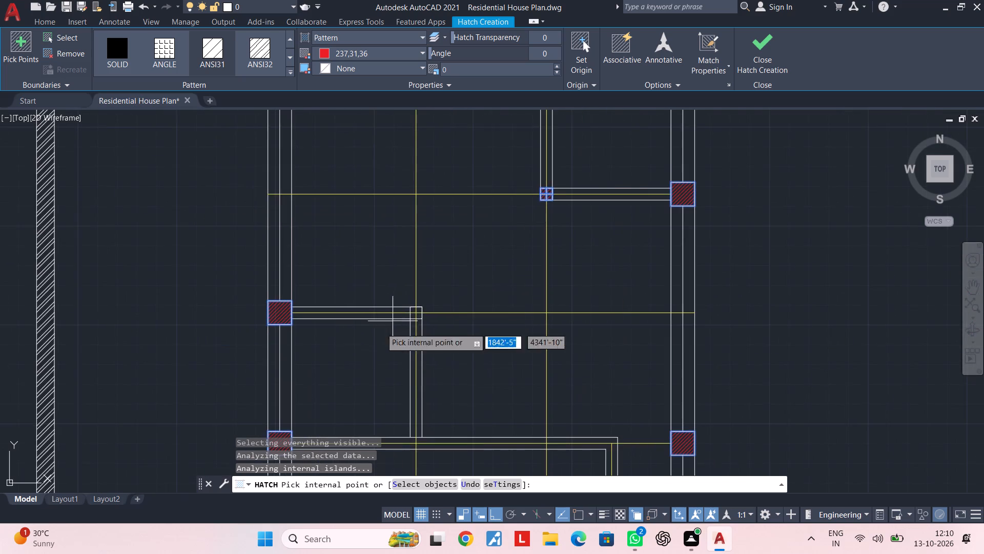
{"action": "scroll", "coordinate": [430, 305], "scroll_direction": "up", "scroll_amount": 3}
{"action": "scroll", "coordinate": [358, 340], "scroll_direction": "up", "scroll_amount": 3}
{"action": "left_click", "coordinate": [324, 310]}
{"action": "left_click", "coordinate": [442, 314]}
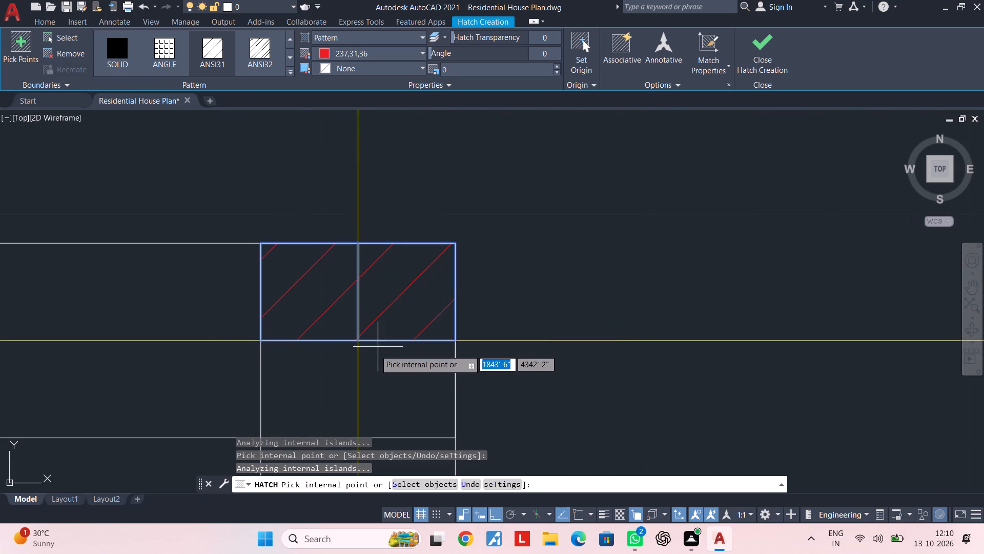
{"action": "left_click", "coordinate": [368, 371]}
{"action": "left_click", "coordinate": [308, 387]}
{"action": "scroll", "coordinate": [393, 371], "scroll_direction": "down", "scroll_amount": 4}
{"action": "key", "text": "Escape"}
{"action": "key", "text": "Escape"}
Examine the hatched columns across the whole column plan and compare them with the neighbouring floor plans.
{"action": "scroll", "coordinate": [422, 350], "scroll_direction": "down", "scroll_amount": 2}
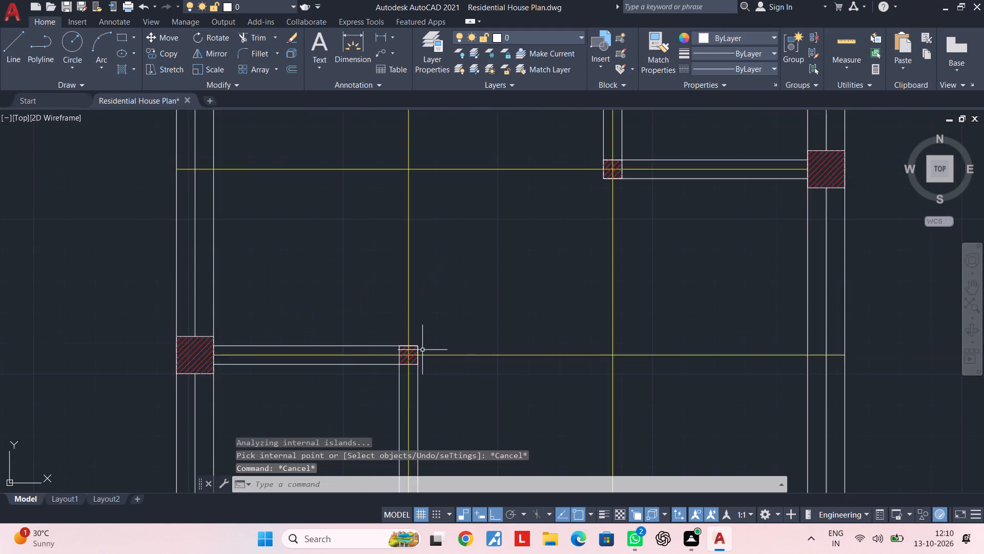
{"action": "middle_click_drag", "start_coordinate": [423, 349], "coordinate": [356, 343]}
{"action": "scroll", "coordinate": [406, 300], "scroll_direction": "down", "scroll_amount": 2}
{"action": "middle_click_drag", "start_coordinate": [406, 300], "coordinate": [330, 362]}
{"action": "key", "text": "Escape"}
{"action": "scroll", "coordinate": [392, 300], "scroll_direction": "up", "scroll_amount": 4}
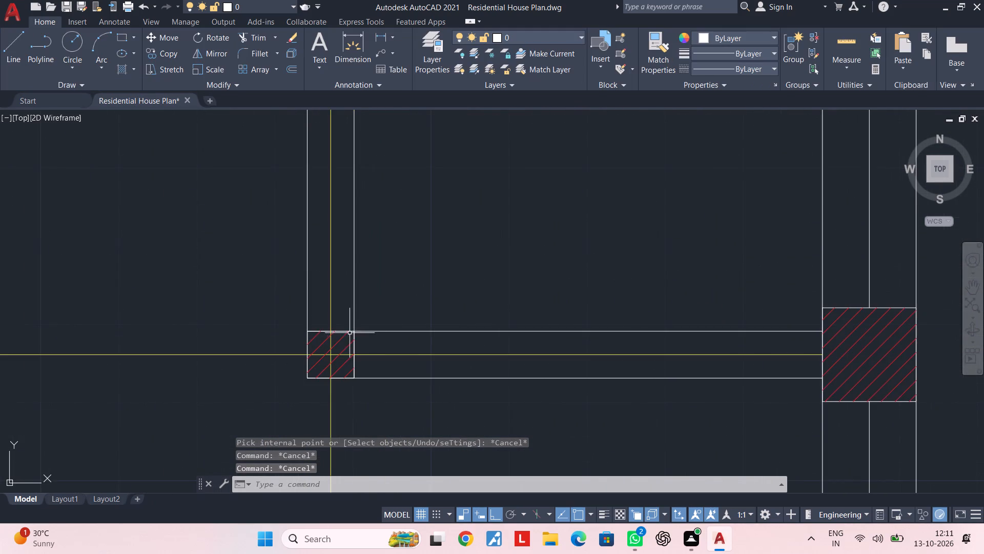
{"action": "middle_click_drag", "start_coordinate": [358, 328], "coordinate": [423, 296]}
{"action": "scroll", "coordinate": [423, 293], "scroll_direction": "down", "scroll_amount": 4}
{"action": "middle_click_drag", "start_coordinate": [451, 212], "coordinate": [452, 386]}
{"action": "middle_click_drag", "start_coordinate": [456, 362], "coordinate": [499, 247]}
{"action": "scroll", "coordinate": [428, 306], "scroll_direction": "down", "scroll_amount": 2}
{"action": "middle_click_drag", "start_coordinate": [428, 306], "coordinate": [428, 279]}
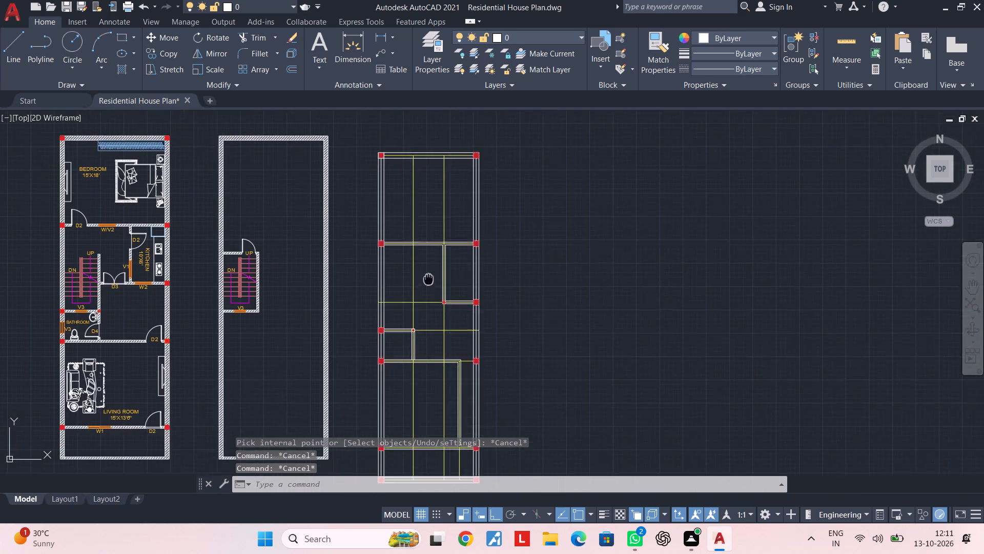
{"action": "middle_click_drag", "start_coordinate": [428, 279], "coordinate": [432, 257]}
{"action": "key", "text": "Escape"}
{"action": "middle_click_drag", "start_coordinate": [426, 245], "coordinate": [419, 332]}
{"action": "key", "text": "Escape"}
{"action": "key", "text": "Escape"}
Select the two wall lines of the top outer wall and of the left outer wall, leaving out the centrelines.
{"action": "scroll", "coordinate": [416, 207], "scroll_direction": "up", "scroll_amount": 3}
{"action": "left_click", "coordinate": [423, 234]}
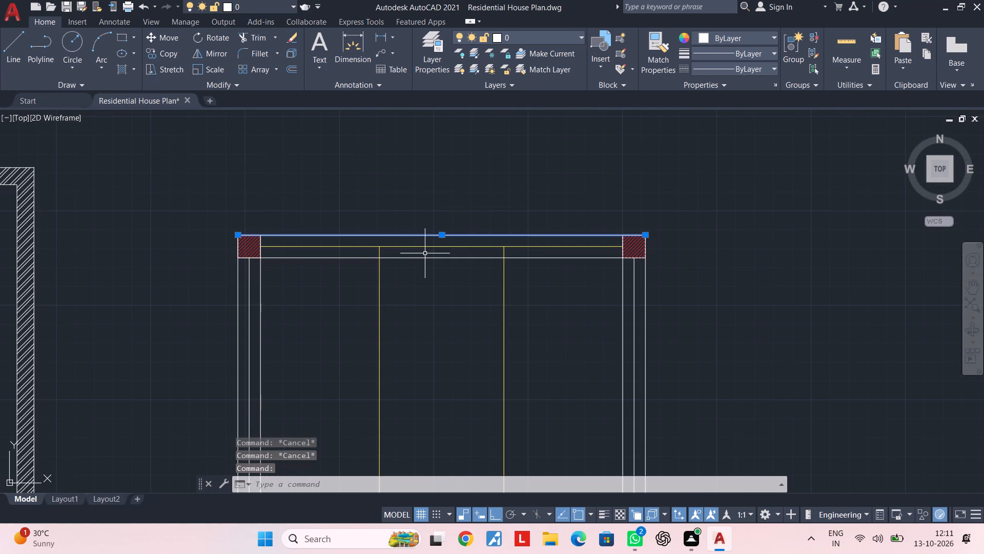
{"action": "left_click", "coordinate": [424, 258]}
{"action": "middle_click_drag", "start_coordinate": [387, 306], "coordinate": [495, 274]}
{"action": "scroll", "coordinate": [376, 286], "scroll_direction": "up", "scroll_amount": 2}
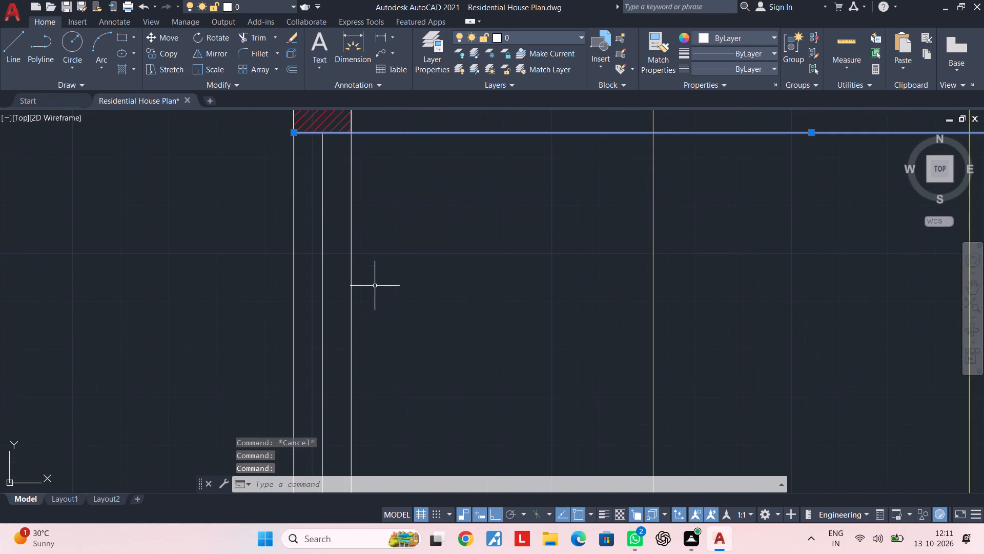
{"action": "left_click", "coordinate": [351, 288]}
{"action": "left_click", "coordinate": [302, 299]}
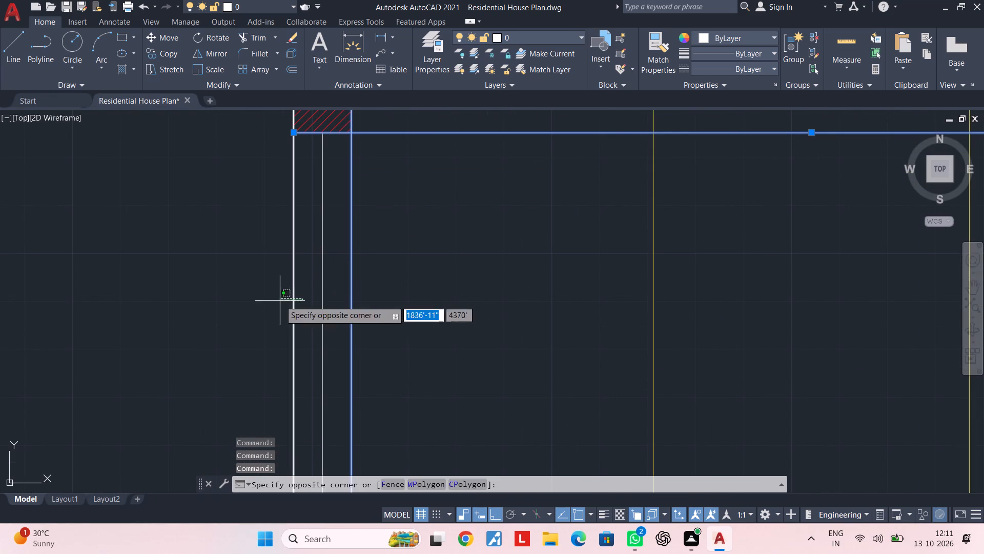
{"action": "left_click", "coordinate": [280, 301]}
Add the two wall lines of the right outer wall to the selection, leaving out its centreline.
{"action": "scroll", "coordinate": [342, 306], "scroll_direction": "down", "scroll_amount": 3}
{"action": "middle_click_drag", "start_coordinate": [379, 308], "coordinate": [374, 208]}
{"action": "middle_click_drag", "start_coordinate": [583, 257], "coordinate": [491, 272]}
{"action": "scroll", "coordinate": [514, 270], "scroll_direction": "up", "scroll_amount": 3}
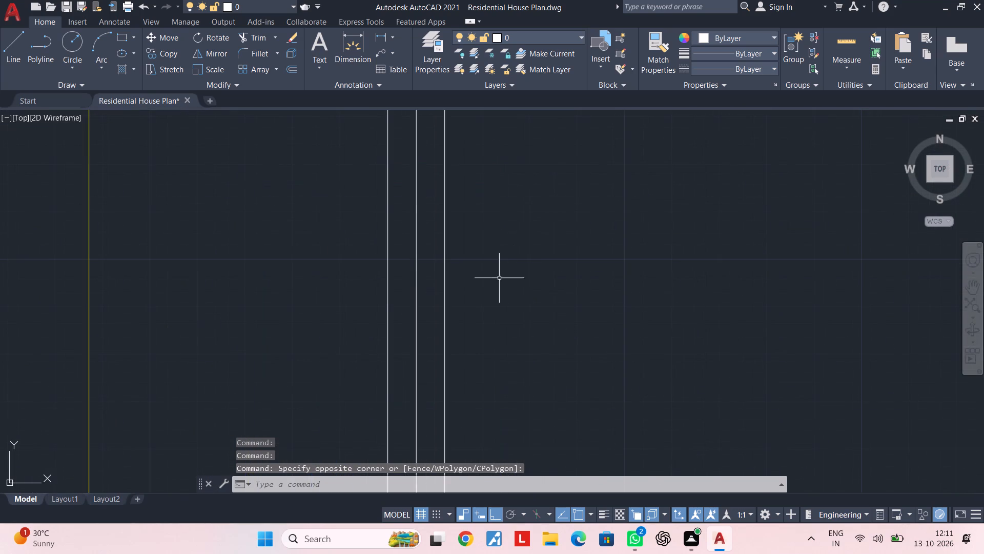
{"action": "left_click", "coordinate": [478, 275]}
{"action": "left_click", "coordinate": [439, 287]}
{"action": "left_click", "coordinate": [393, 299]}
{"action": "left_click", "coordinate": [363, 300]}
Add the uppermost interior wall's upper line and the right-hand segment of its lower line to the selection.
{"action": "scroll", "coordinate": [365, 301], "scroll_direction": "down", "scroll_amount": 3}
{"action": "middle_click_drag", "start_coordinate": [374, 296], "coordinate": [441, 122]}
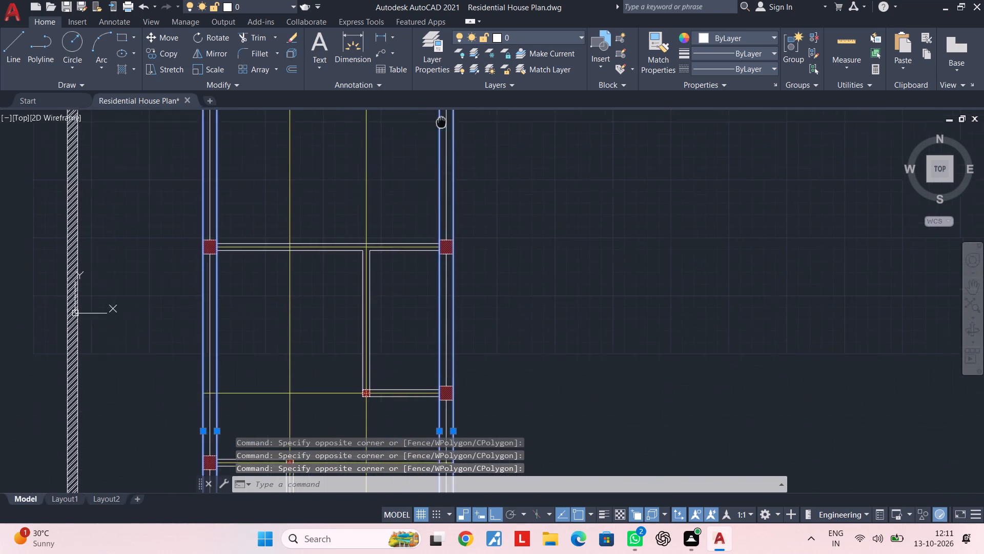
{"action": "middle_click_drag", "start_coordinate": [441, 122], "coordinate": [442, 120]}
{"action": "scroll", "coordinate": [417, 202], "scroll_direction": "up", "scroll_amount": 2}
{"action": "scroll", "coordinate": [420, 295], "scroll_direction": "up", "scroll_amount": 4}
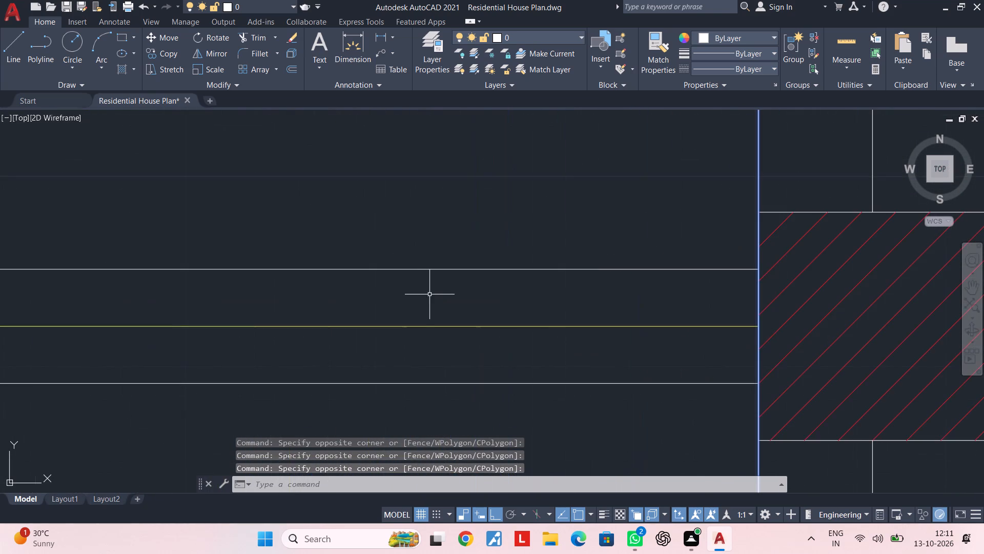
{"action": "left_click", "coordinate": [430, 294]}
{"action": "left_click", "coordinate": [378, 186]}
{"action": "scroll", "coordinate": [393, 213], "scroll_direction": "down", "scroll_amount": 3}
{"action": "middle_click_drag", "start_coordinate": [399, 223], "coordinate": [443, 164]}
{"action": "scroll", "coordinate": [432, 210], "scroll_direction": "up", "scroll_amount": 2}
{"action": "left_click", "coordinate": [440, 228]}
{"action": "left_click", "coordinate": [429, 185]}
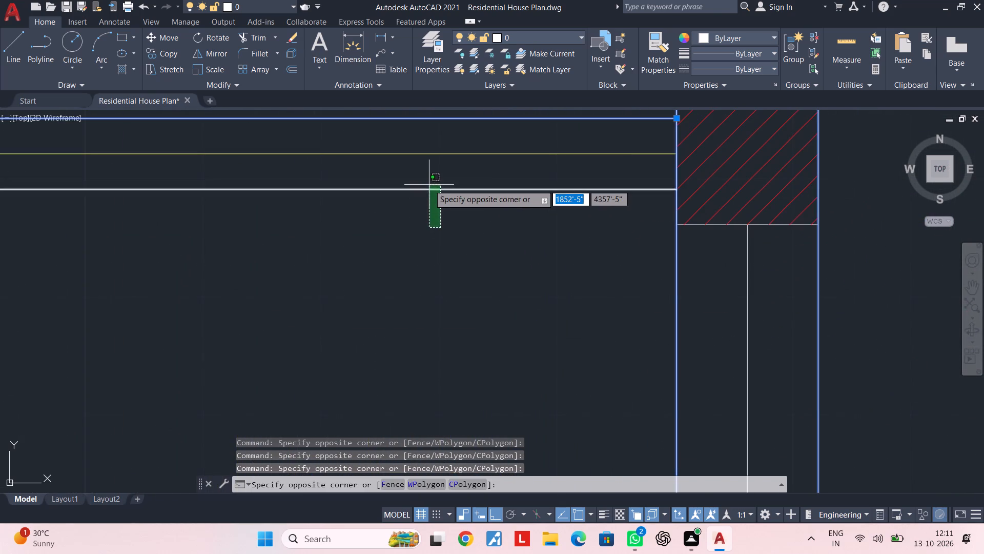
Add both lines of the vertical interior wall below the uppermost interior wall, and the left-hand segment of that upper wall's lower line, to the selection.
{"action": "scroll", "coordinate": [423, 227], "scroll_direction": "down", "scroll_amount": 3}
{"action": "middle_click_drag", "start_coordinate": [425, 231], "coordinate": [524, 208]}
{"action": "middle_click_drag", "start_coordinate": [470, 231], "coordinate": [575, 214]}
{"action": "scroll", "coordinate": [496, 217], "scroll_direction": "up", "scroll_amount": 2}
{"action": "left_click", "coordinate": [515, 207]}
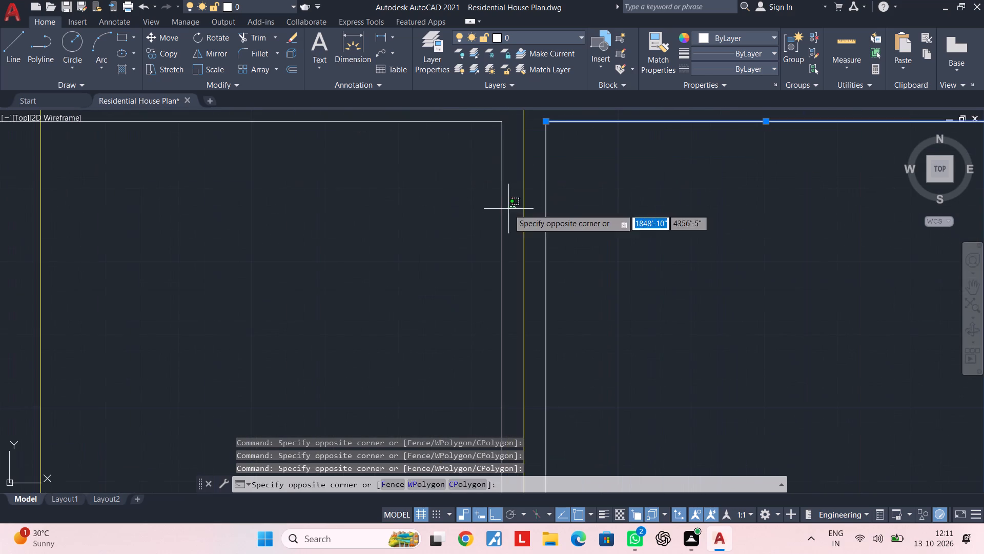
{"action": "left_click", "coordinate": [484, 217]}
{"action": "left_click", "coordinate": [562, 209]}
{"action": "left_click", "coordinate": [536, 215]}
{"action": "middle_click_drag", "start_coordinate": [406, 220], "coordinate": [521, 292]}
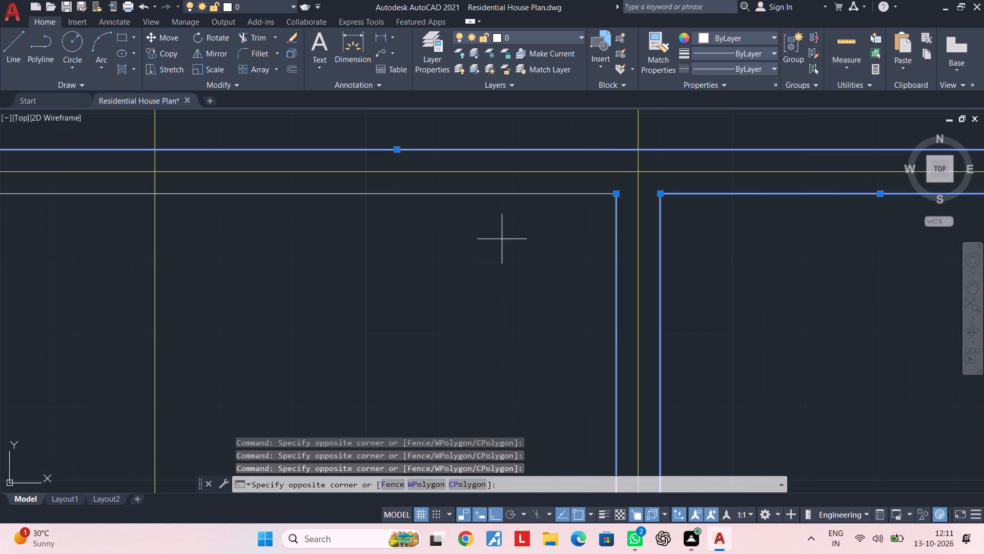
{"action": "left_click", "coordinate": [502, 239]}
{"action": "left_click", "coordinate": [480, 186]}
Add both lines of the short interior wall off the left outer wall and of the vertical wall running down from its end to the selection.
{"action": "scroll", "coordinate": [422, 234], "scroll_direction": "down", "scroll_amount": 3}
{"action": "middle_click_drag", "start_coordinate": [446, 239], "coordinate": [551, 219]}
{"action": "middle_click_drag", "start_coordinate": [393, 242], "coordinate": [388, 152]}
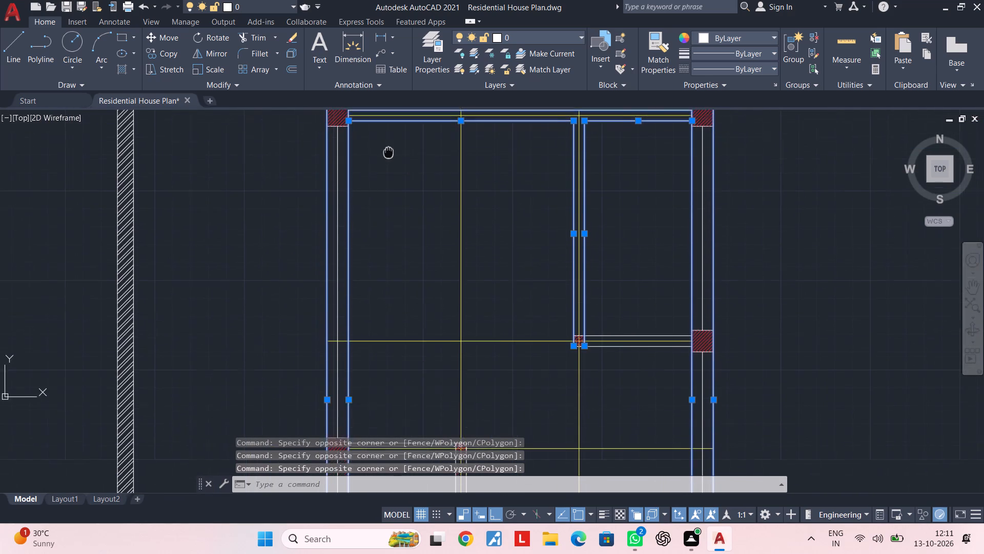
{"action": "middle_click_drag", "start_coordinate": [388, 152], "coordinate": [389, 147]}
{"action": "middle_click_drag", "start_coordinate": [432, 297], "coordinate": [393, 140]}
{"action": "scroll", "coordinate": [395, 286], "scroll_direction": "up", "scroll_amount": 3}
{"action": "left_click", "coordinate": [402, 258]}
{"action": "left_click", "coordinate": [380, 214]}
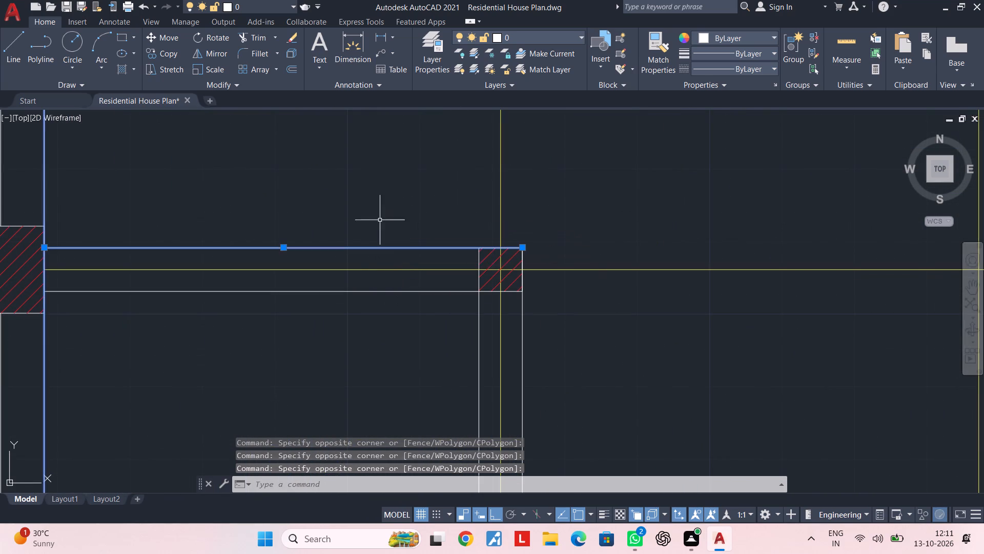
{"action": "left_click", "coordinate": [389, 284]}
{"action": "left_click", "coordinate": [381, 309]}
{"action": "left_click", "coordinate": [538, 319]}
{"action": "left_click", "coordinate": [513, 331]}
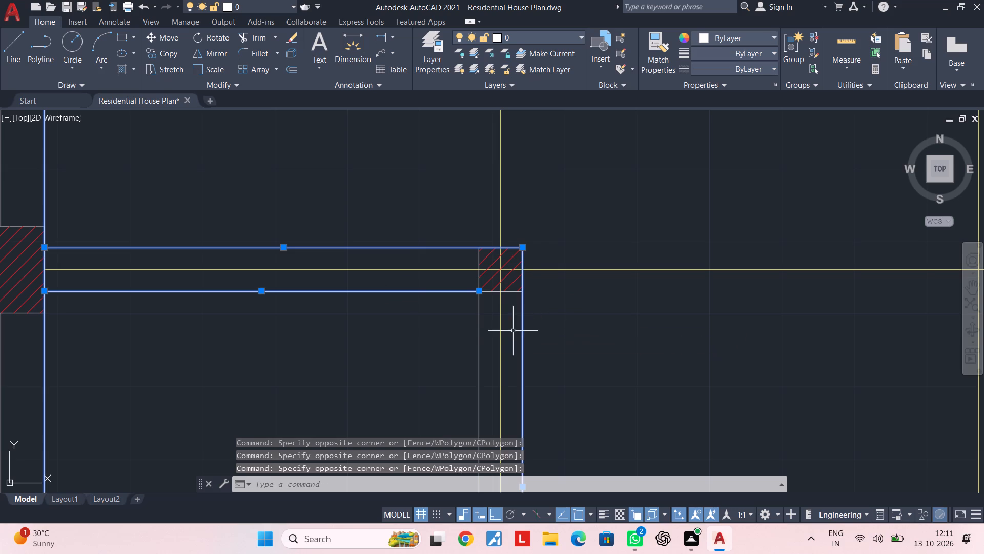
{"action": "left_click", "coordinate": [489, 337]}
{"action": "left_click", "coordinate": [435, 348]}
Add the upper and lower lines of the horizontal interior wall just below the short vertical wall to the selection.
{"action": "scroll", "coordinate": [399, 351], "scroll_direction": "down", "scroll_amount": 3}
{"action": "middle_click_drag", "start_coordinate": [408, 341], "coordinate": [467, 230]}
{"action": "scroll", "coordinate": [372, 275], "scroll_direction": "up", "scroll_amount": 3}
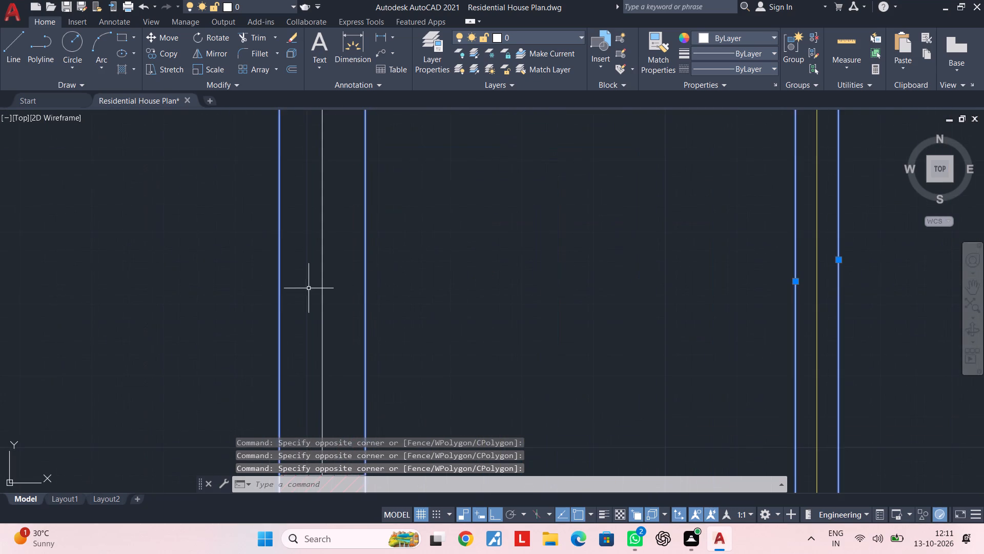
{"action": "scroll", "coordinate": [356, 301], "scroll_direction": "down", "scroll_amount": 5}
{"action": "middle_click_drag", "start_coordinate": [400, 293], "coordinate": [396, 213]}
{"action": "scroll", "coordinate": [400, 237], "scroll_direction": "up", "scroll_amount": 5}
{"action": "left_click", "coordinate": [393, 278]}
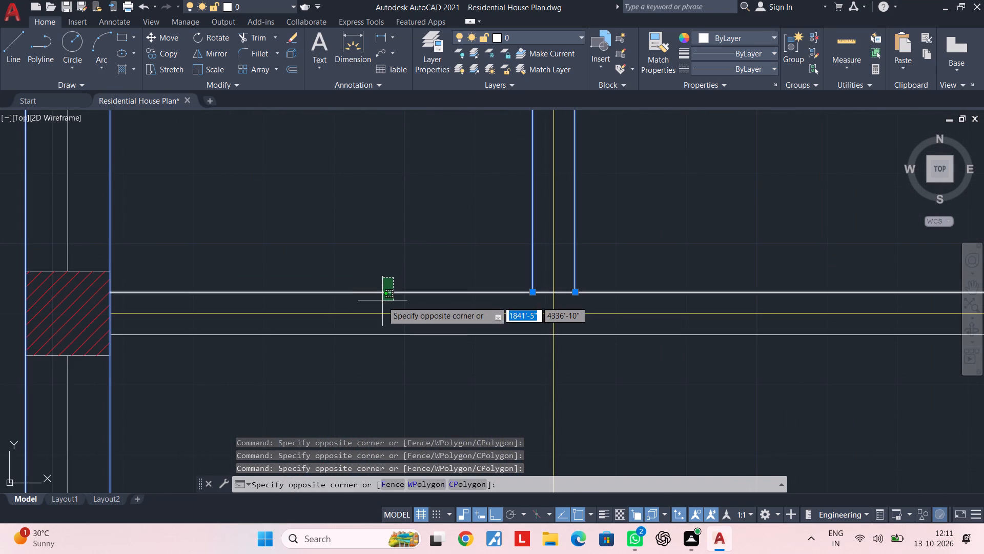
{"action": "left_click", "coordinate": [382, 303]}
{"action": "left_click", "coordinate": [397, 342]}
{"action": "left_click", "coordinate": [385, 331]}
Add both lines of the lower vertical interior wall near the right outer wall to the selection, leaving out its centreline.
{"action": "scroll", "coordinate": [415, 353], "scroll_direction": "down", "scroll_amount": 5}
{"action": "middle_click_drag", "start_coordinate": [419, 341], "coordinate": [405, 194]}
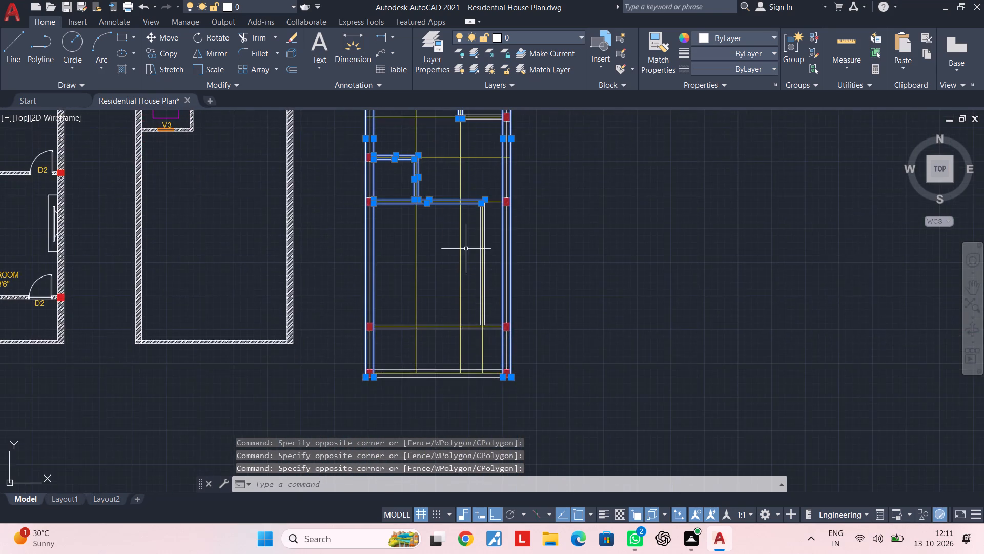
{"action": "scroll", "coordinate": [469, 254], "scroll_direction": "up", "scroll_amount": 4}
{"action": "scroll", "coordinate": [524, 257], "scroll_direction": "up", "scroll_amount": 2}
{"action": "left_click", "coordinate": [535, 253]}
{"action": "left_click", "coordinate": [499, 276]}
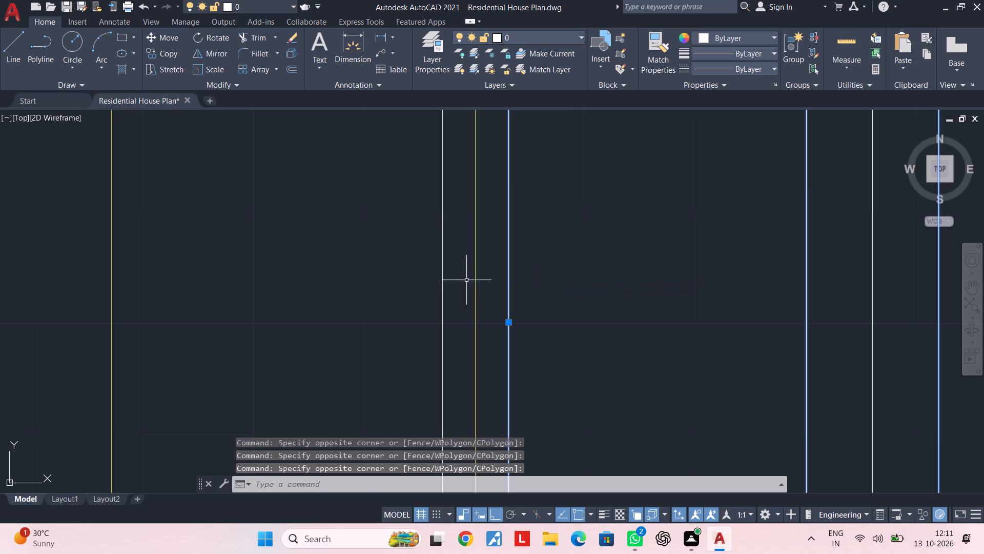
{"action": "left_click", "coordinate": [466, 280]}
{"action": "left_click", "coordinate": [428, 300]}
Add the lowest interior wall's lower line and the left-hand segment of its upper line to the selection.
{"action": "scroll", "coordinate": [394, 304], "scroll_direction": "down", "scroll_amount": 5}
{"action": "middle_click_drag", "start_coordinate": [402, 300], "coordinate": [401, 164]}
{"action": "scroll", "coordinate": [339, 276], "scroll_direction": "up", "scroll_amount": 3}
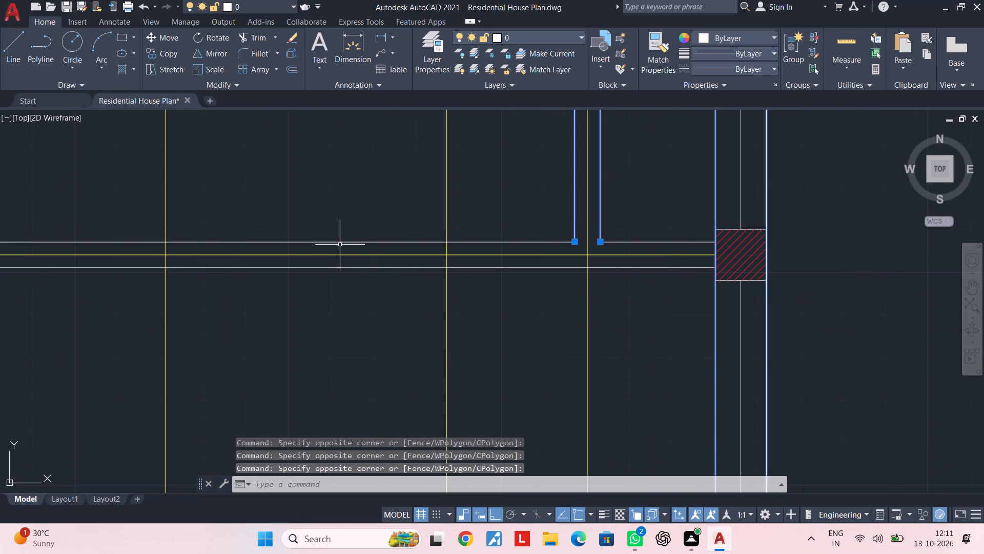
{"action": "left_click", "coordinate": [340, 244]}
{"action": "left_click", "coordinate": [322, 215]}
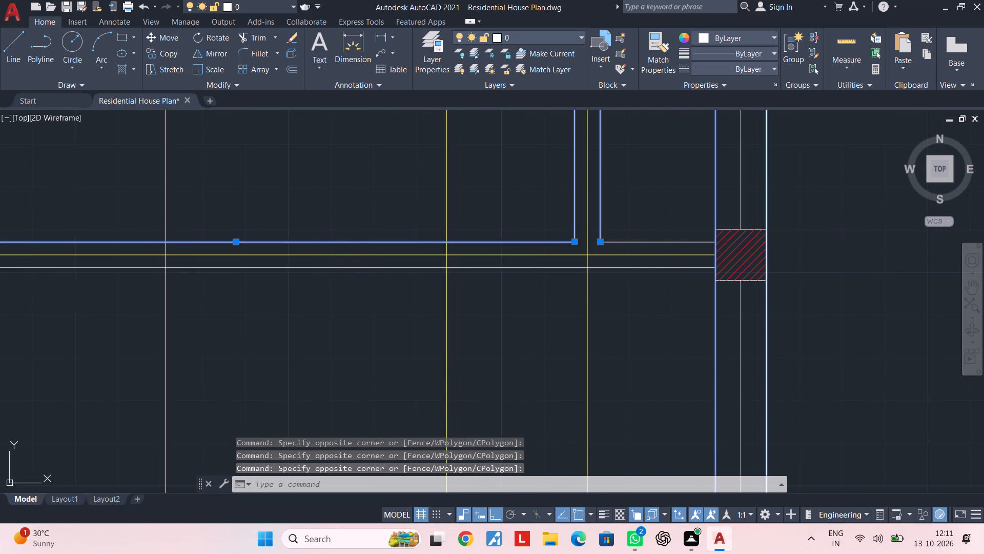
{"action": "left_click", "coordinate": [341, 265]}
{"action": "left_click", "coordinate": [332, 286]}
Add both lines of the bottom outer wall to the selection and set the colour of all selected wall lines to green.
{"action": "scroll", "coordinate": [330, 297], "scroll_direction": "down", "scroll_amount": 3}
{"action": "middle_click_drag", "start_coordinate": [331, 291], "coordinate": [351, 204]}
{"action": "scroll", "coordinate": [335, 265], "scroll_direction": "up", "scroll_amount": 3}
{"action": "left_click", "coordinate": [336, 280]}
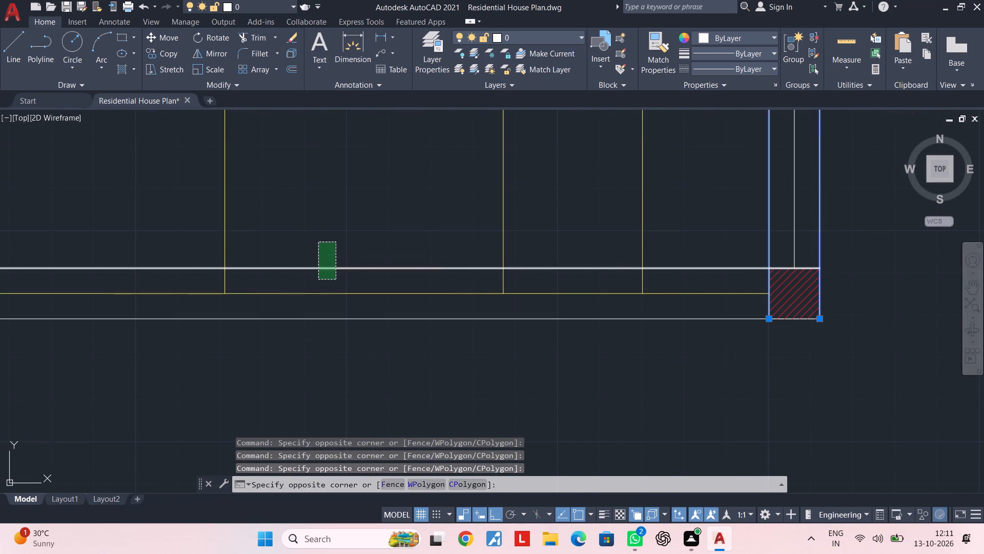
{"action": "left_click", "coordinate": [318, 242]}
{"action": "left_click", "coordinate": [333, 308]}
{"action": "left_click", "coordinate": [335, 357]}
{"action": "left_click", "coordinate": [384, 301]}
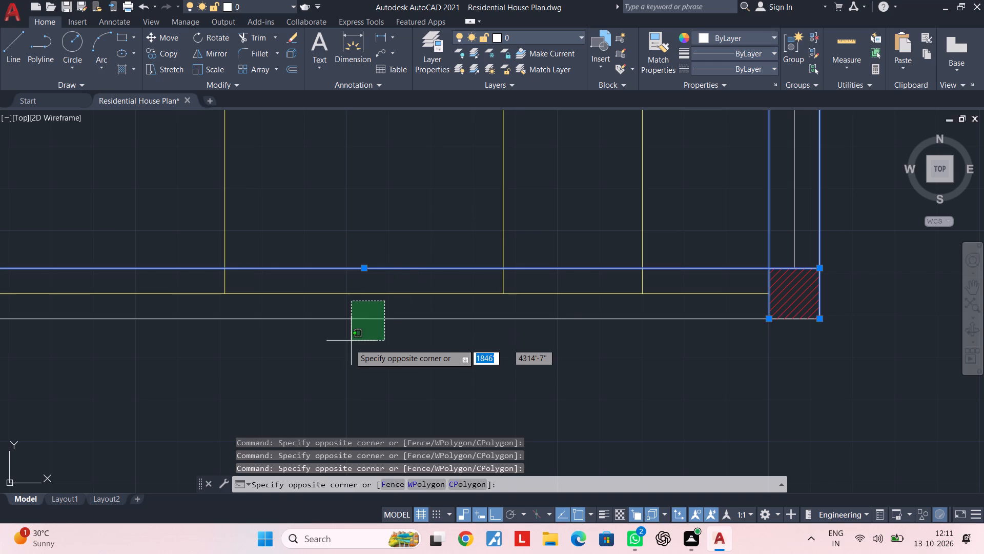
{"action": "left_click", "coordinate": [347, 350]}
{"action": "left_click", "coordinate": [745, 41]}
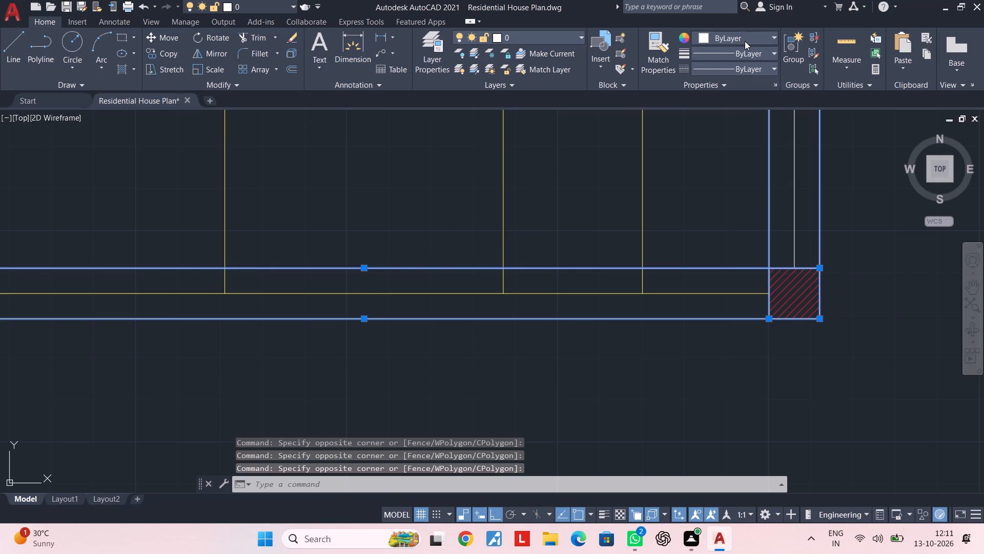
{"action": "left_click", "coordinate": [725, 171]}
{"action": "key", "text": "Escape"}
Examine the recoloured column plan for wall lines and centrelines that are still white.
{"action": "scroll", "coordinate": [695, 187], "scroll_direction": "down", "scroll_amount": 4}
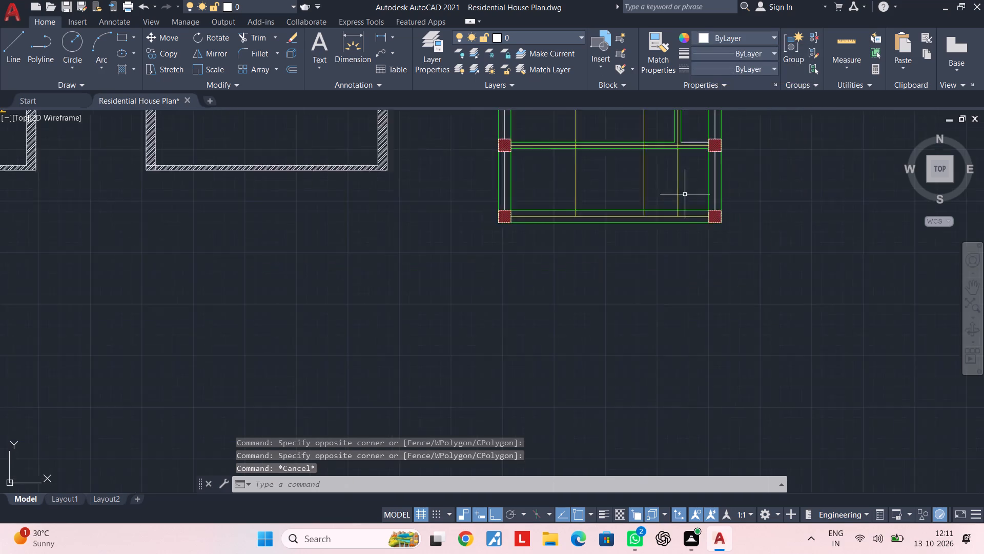
{"action": "middle_click_drag", "start_coordinate": [684, 194], "coordinate": [625, 343]}
{"action": "scroll", "coordinate": [624, 343], "scroll_direction": "up", "scroll_amount": 1}
{"action": "middle_click_drag", "start_coordinate": [646, 272], "coordinate": [624, 325]}
{"action": "scroll", "coordinate": [624, 343], "scroll_direction": "down", "scroll_amount": 2}
{"action": "middle_click_drag", "start_coordinate": [617, 335], "coordinate": [484, 330]}
{"action": "middle_click_drag", "start_coordinate": [446, 250], "coordinate": [413, 316]}
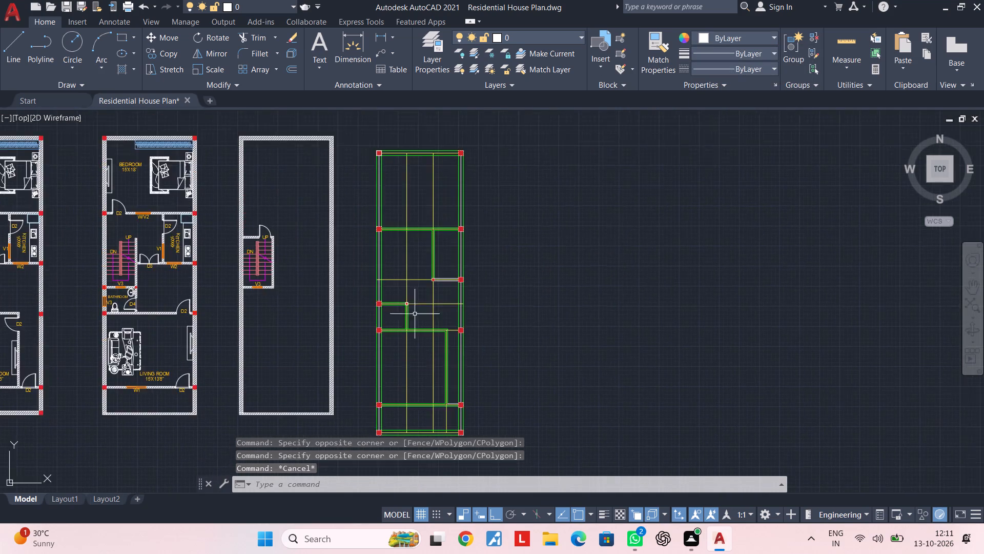
{"action": "scroll", "coordinate": [418, 299], "scroll_direction": "up", "scroll_amount": 2}
{"action": "middle_click_drag", "start_coordinate": [416, 299], "coordinate": [431, 283]}
{"action": "key", "text": "Escape"}
{"action": "key", "text": "Escape"}
{"action": "middle_click_drag", "start_coordinate": [455, 264], "coordinate": [439, 261]}
{"action": "key", "text": "Escape"}
{"action": "middle_click_drag", "start_coordinate": [419, 290], "coordinate": [432, 244]}
{"action": "key", "text": "Escape"}
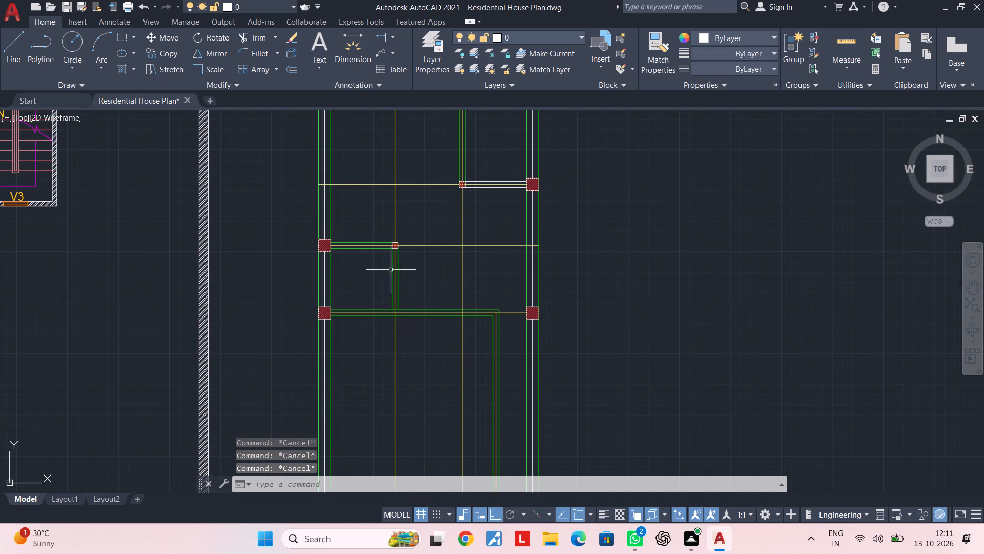
{"action": "key", "text": "Escape"}
{"action": "key", "text": "Escape"}
{"action": "key", "text": "Escape"}
{"action": "scroll", "coordinate": [334, 289], "scroll_direction": "up", "scroll_amount": 3}
{"action": "scroll", "coordinate": [347, 291], "scroll_direction": "down", "scroll_amount": 2}
Match the properties of a yellow vertical centreline onto all the white centreline segments between the columns of the left outer wall.
{"action": "key", "text": "m"}
{"action": "type", "text": "A"}
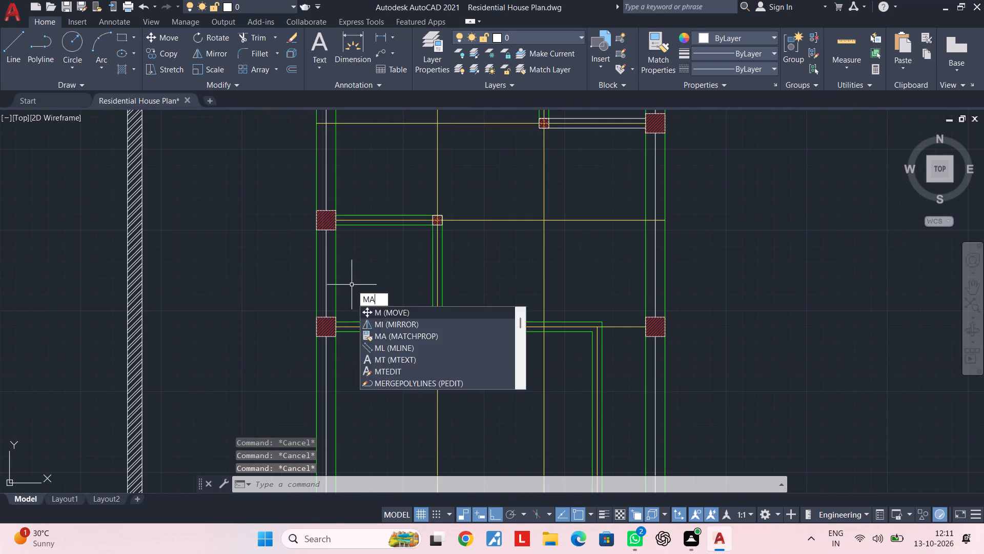
{"action": "key", "text": "space"}
{"action": "scroll", "coordinate": [457, 349], "scroll_direction": "up", "scroll_amount": 2}
{"action": "left_click", "coordinate": [409, 347]}
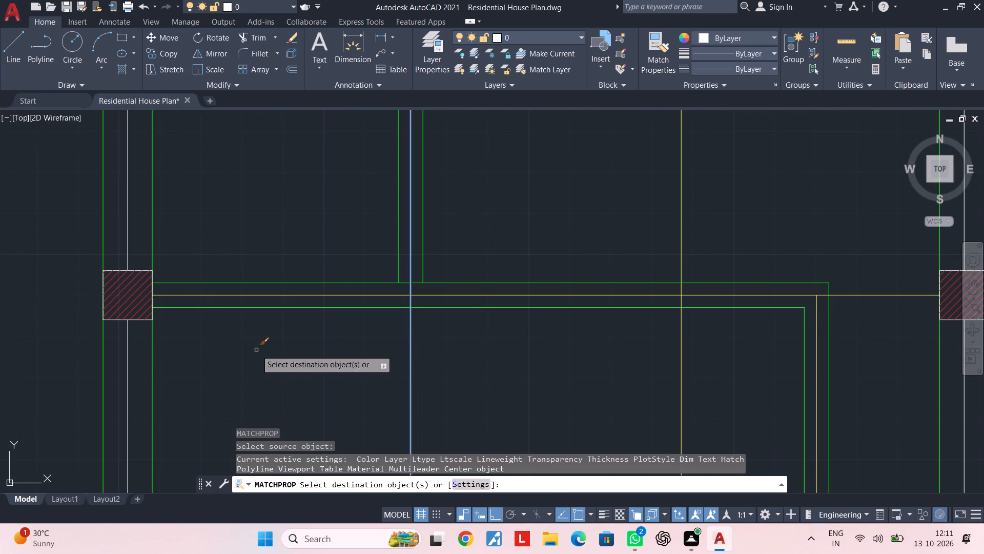
{"action": "left_click", "coordinate": [128, 349]}
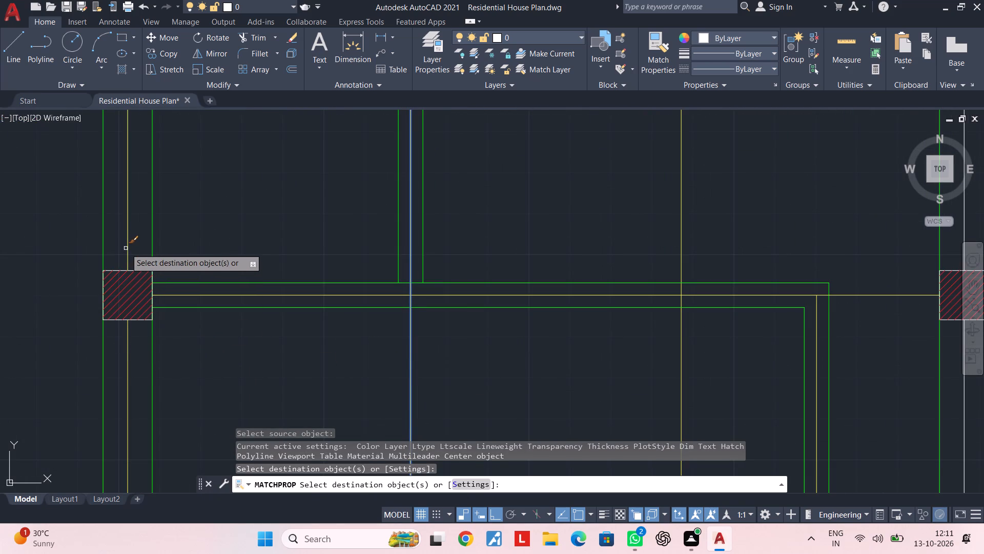
{"action": "left_click", "coordinate": [127, 247]}
{"action": "scroll", "coordinate": [143, 249], "scroll_direction": "down", "scroll_amount": 5}
{"action": "middle_click_drag", "start_coordinate": [161, 230], "coordinate": [204, 301]}
{"action": "middle_click_drag", "start_coordinate": [204, 346], "coordinate": [215, 216]}
{"action": "scroll", "coordinate": [209, 286], "scroll_direction": "up", "scroll_amount": 3}
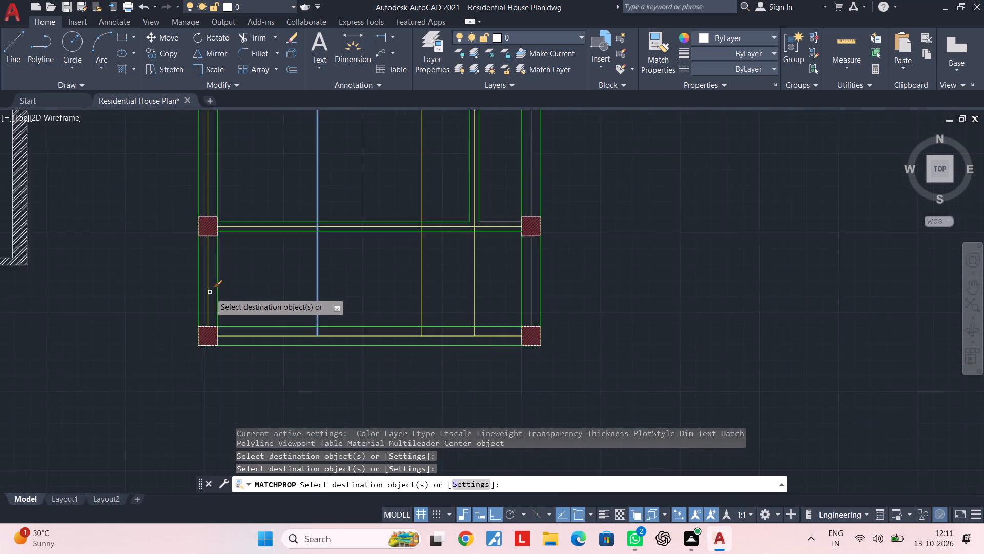
{"action": "scroll", "coordinate": [210, 292], "scroll_direction": "up", "scroll_amount": 1}
{"action": "left_click", "coordinate": [206, 283]}
{"action": "scroll", "coordinate": [218, 272], "scroll_direction": "down", "scroll_amount": 4}
{"action": "middle_click_drag", "start_coordinate": [221, 269], "coordinate": [251, 415]}
{"action": "scroll", "coordinate": [239, 276], "scroll_direction": "up", "scroll_amount": 3}
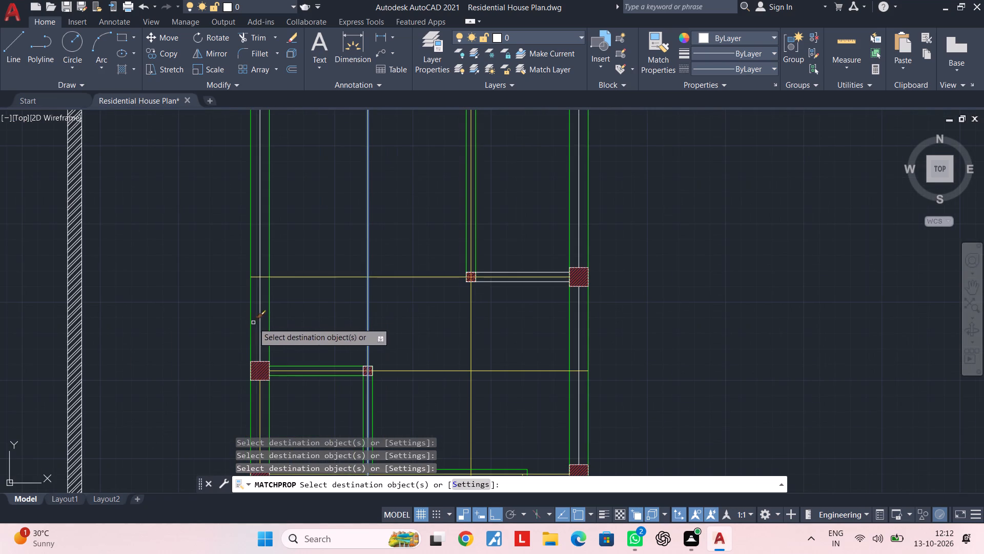
{"action": "left_click", "coordinate": [260, 303]}
{"action": "scroll", "coordinate": [261, 301], "scroll_direction": "down", "scroll_amount": 2}
{"action": "middle_click_drag", "start_coordinate": [261, 301], "coordinate": [266, 401]}
{"action": "scroll", "coordinate": [262, 275], "scroll_direction": "up", "scroll_amount": 2}
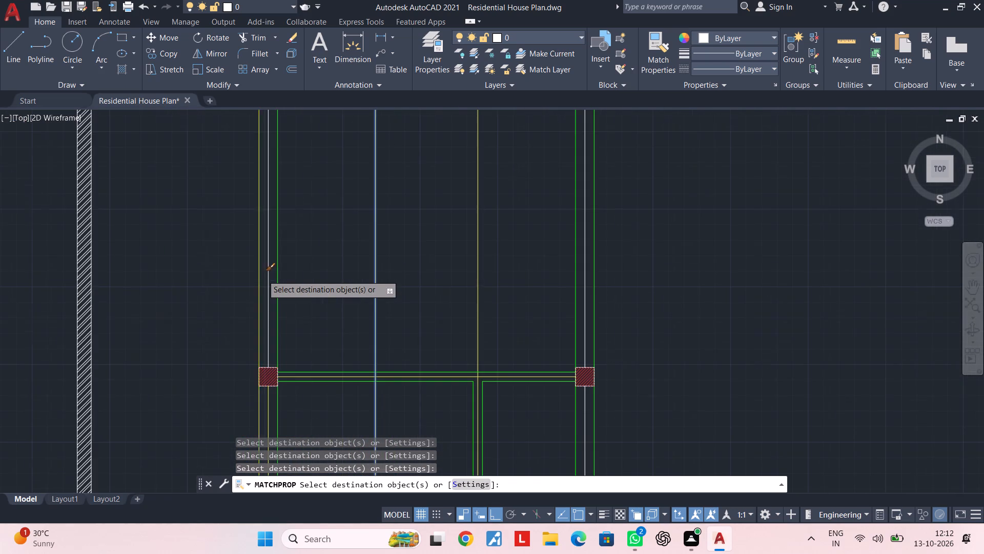
{"action": "left_click", "coordinate": [268, 275]}
Match the same yellow centreline properties onto all the white centreline segments between the columns of the right outer wall.
{"action": "middle_click_drag", "start_coordinate": [438, 264], "coordinate": [233, 291]}
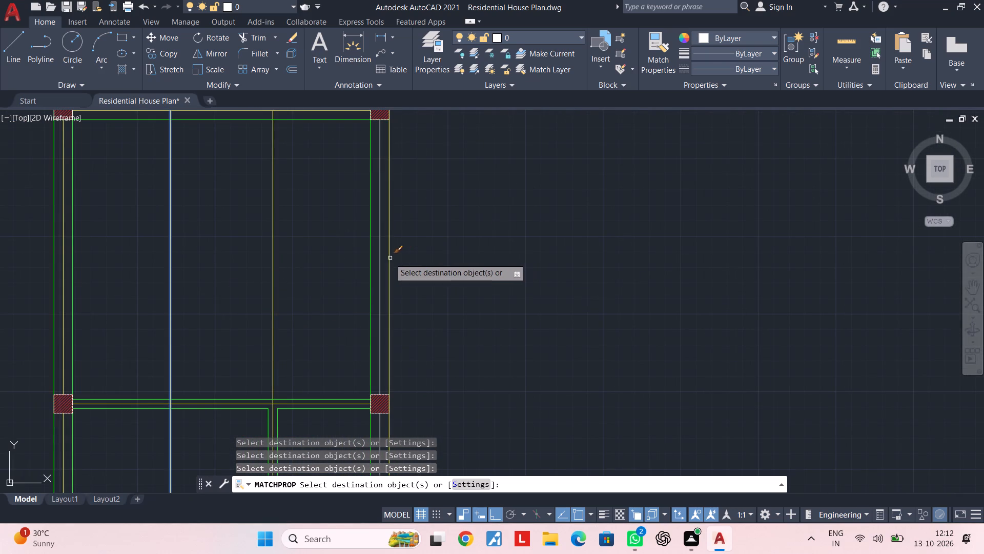
{"action": "left_click", "coordinate": [382, 258]}
{"action": "left_click", "coordinate": [374, 258]}
{"action": "scroll", "coordinate": [382, 271], "scroll_direction": "down", "scroll_amount": 2}
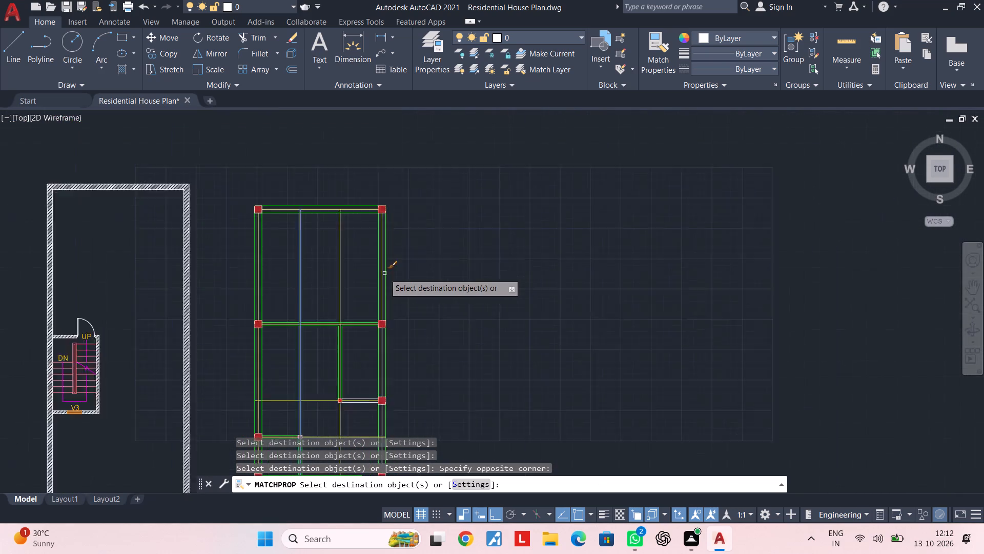
{"action": "scroll", "coordinate": [384, 273], "scroll_direction": "down", "scroll_amount": 1}
{"action": "middle_click_drag", "start_coordinate": [384, 274], "coordinate": [387, 174]}
{"action": "scroll", "coordinate": [380, 255], "scroll_direction": "up", "scroll_amount": 4}
{"action": "left_click", "coordinate": [404, 190]}
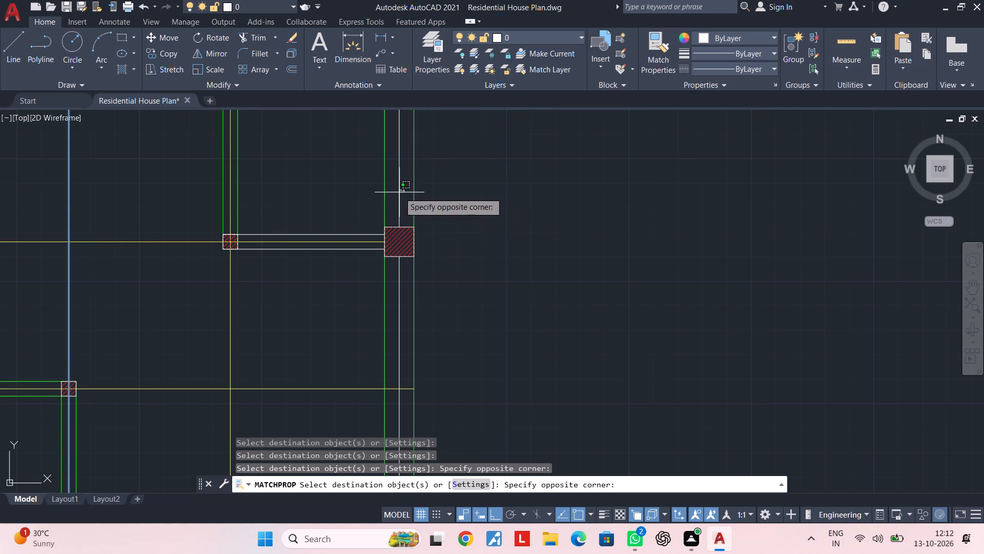
{"action": "left_click", "coordinate": [397, 193]}
{"action": "left_click", "coordinate": [409, 291]}
{"action": "left_click", "coordinate": [394, 301]}
{"action": "scroll", "coordinate": [399, 313], "scroll_direction": "down", "scroll_amount": 2}
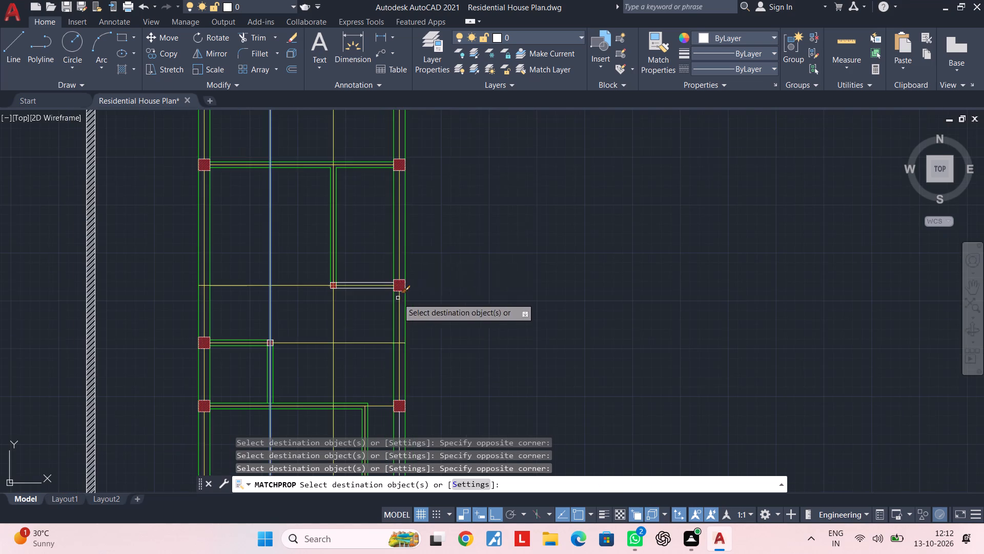
{"action": "middle_click_drag", "start_coordinate": [388, 342], "coordinate": [389, 87]}
{"action": "scroll", "coordinate": [418, 268], "scroll_direction": "up", "scroll_amount": 2}
{"action": "left_click", "coordinate": [375, 274]}
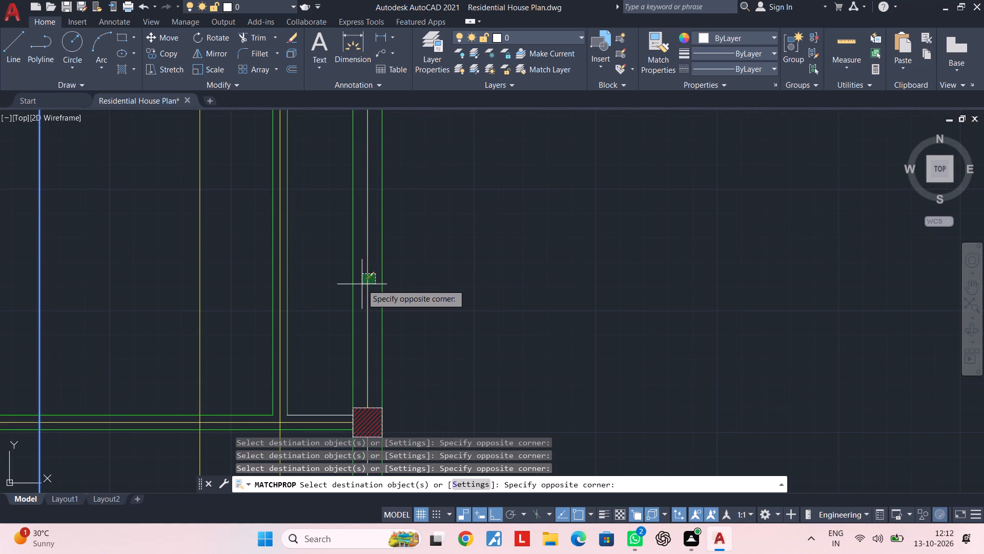
{"action": "left_click", "coordinate": [362, 284]}
{"action": "middle_click_drag", "start_coordinate": [361, 249], "coordinate": [397, 108]}
{"action": "scroll", "coordinate": [403, 323], "scroll_direction": "up", "scroll_amount": 3}
{"action": "left_click", "coordinate": [415, 325]}
{"action": "left_click", "coordinate": [372, 337]}
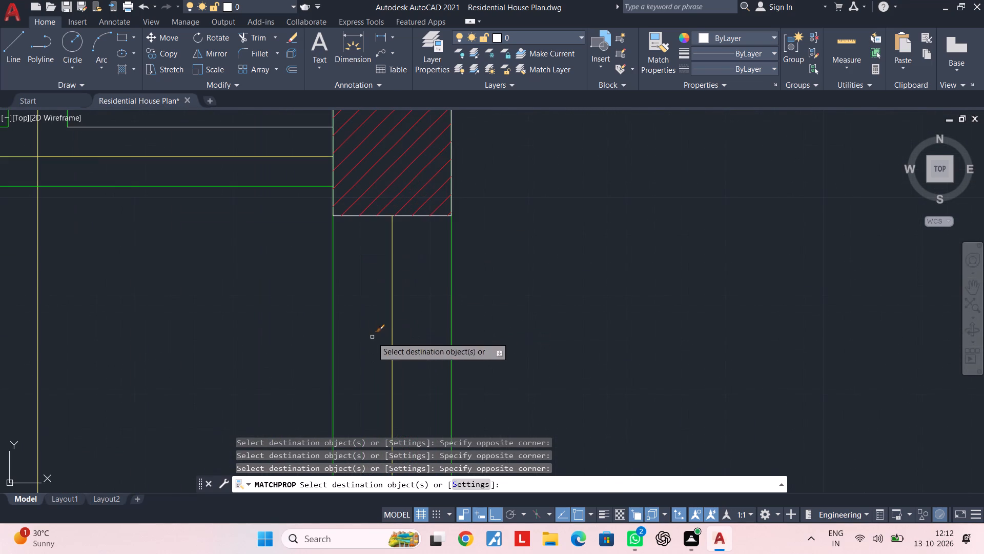
{"action": "scroll", "coordinate": [391, 338], "scroll_direction": "down", "scroll_amount": 4}
{"action": "middle_click_drag", "start_coordinate": [402, 307], "coordinate": [415, 204]}
{"action": "key", "text": "Escape"}
{"action": "key", "text": "Escape"}
{"action": "middle_click_drag", "start_coordinate": [376, 222], "coordinate": [385, 284]}
{"action": "key", "text": "Escape"}
{"action": "scroll", "coordinate": [384, 285], "scroll_direction": "up", "scroll_amount": 1}
{"action": "key", "text": "Escape"}
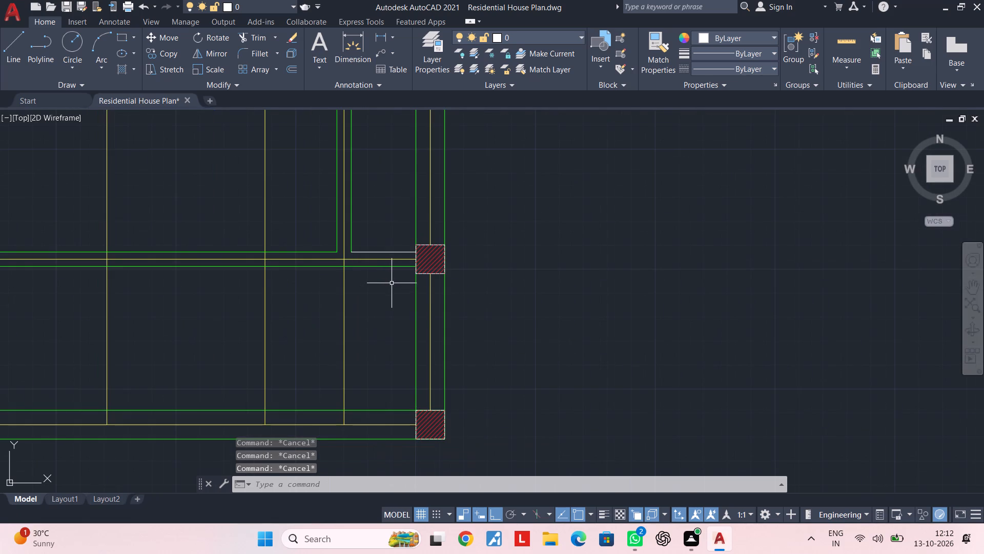
Match the green properties of the right outer wall's inner line onto the white right-hand segment of the lowest interior wall's upper line.
{"action": "key", "text": "m"}
{"action": "key", "text": "a"}
{"action": "key", "text": "space"}
{"action": "scroll", "coordinate": [407, 280], "scroll_direction": "up", "scroll_amount": 1}
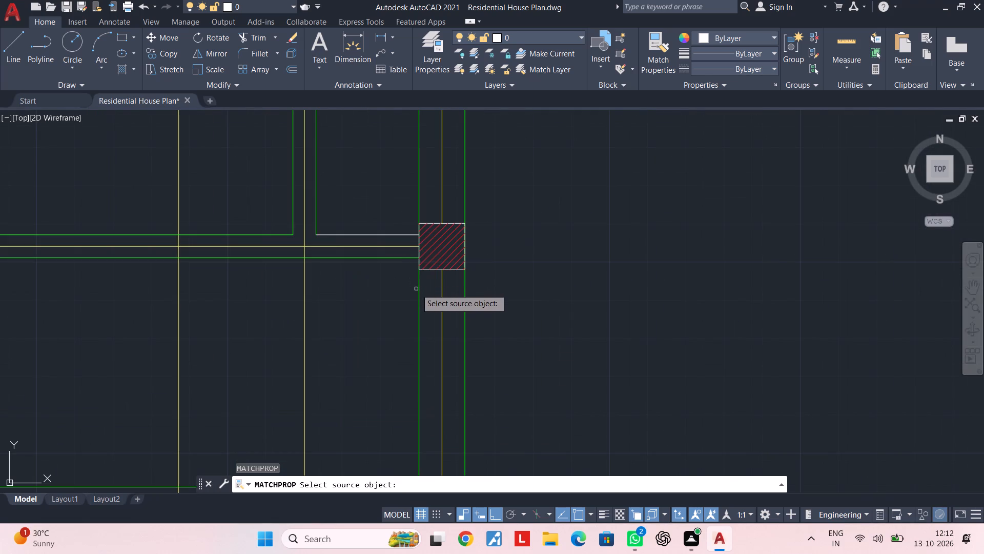
{"action": "left_click", "coordinate": [419, 291]}
{"action": "left_click", "coordinate": [389, 239]}
{"action": "left_click", "coordinate": [358, 200]}
Match the green wall properties onto both white lines of the short interior wall joining the right outer wall's column.
{"action": "scroll", "coordinate": [358, 200], "scroll_direction": "down", "scroll_amount": 3}
{"action": "middle_click_drag", "start_coordinate": [361, 203], "coordinate": [396, 335]}
{"action": "middle_click_drag", "start_coordinate": [393, 205], "coordinate": [395, 293]}
{"action": "scroll", "coordinate": [396, 250], "scroll_direction": "up", "scroll_amount": 2}
{"action": "middle_click_drag", "start_coordinate": [398, 209], "coordinate": [398, 369]}
{"action": "middle_click_drag", "start_coordinate": [399, 240], "coordinate": [399, 345]}
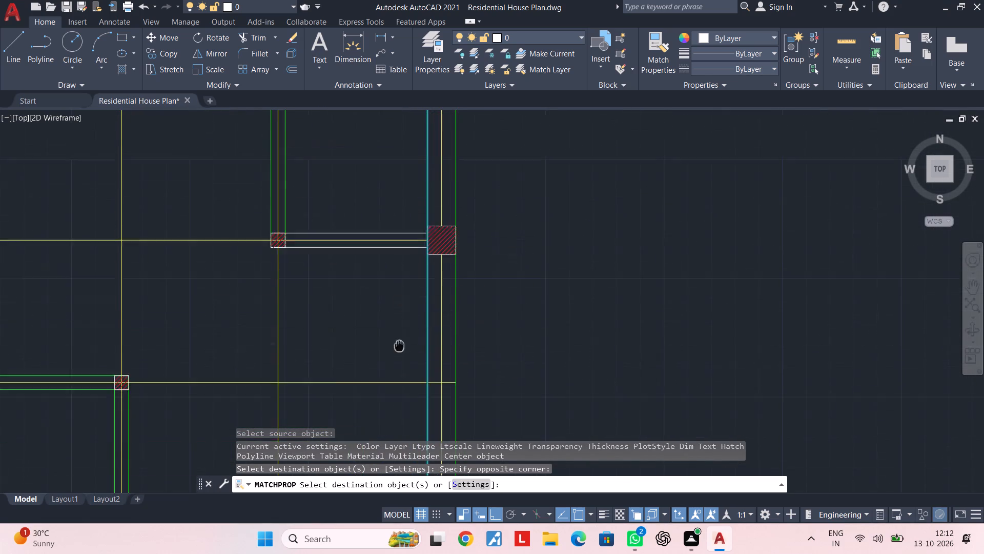
{"action": "middle_click_drag", "start_coordinate": [399, 345], "coordinate": [398, 365]}
{"action": "scroll", "coordinate": [394, 268], "scroll_direction": "up", "scroll_amount": 2}
{"action": "left_click", "coordinate": [394, 273]}
{"action": "left_click", "coordinate": [390, 259]}
{"action": "left_click", "coordinate": [388, 229]}
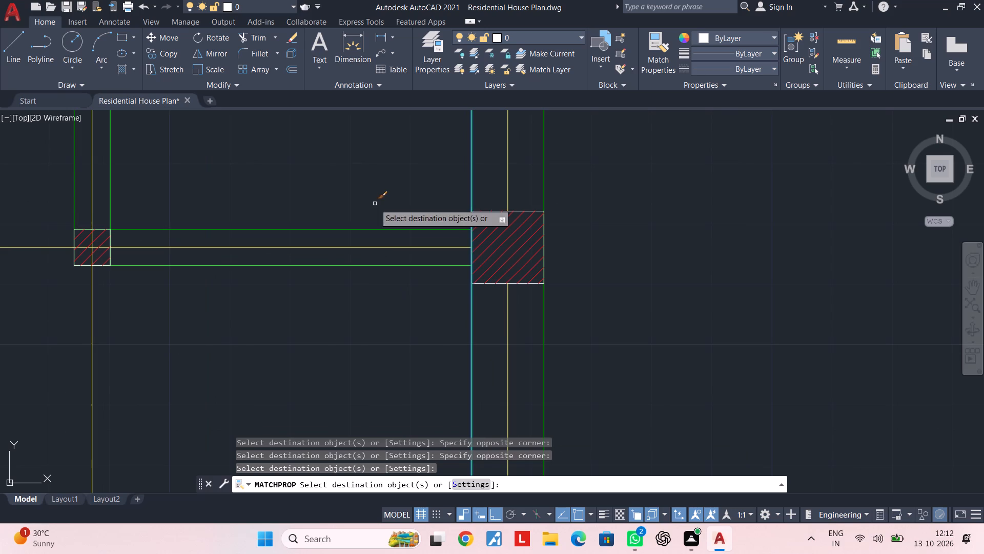
{"action": "key", "text": "Escape"}
{"action": "scroll", "coordinate": [325, 256], "scroll_direction": "down", "scroll_amount": 3}
{"action": "middle_click_drag", "start_coordinate": [339, 275], "coordinate": [434, 284]}
{"action": "key", "text": "Escape"}
{"action": "scroll", "coordinate": [401, 248], "scroll_direction": "down", "scroll_amount": 3}
{"action": "key", "text": "Escape"}
{"action": "middle_click_drag", "start_coordinate": [402, 248], "coordinate": [448, 329]}
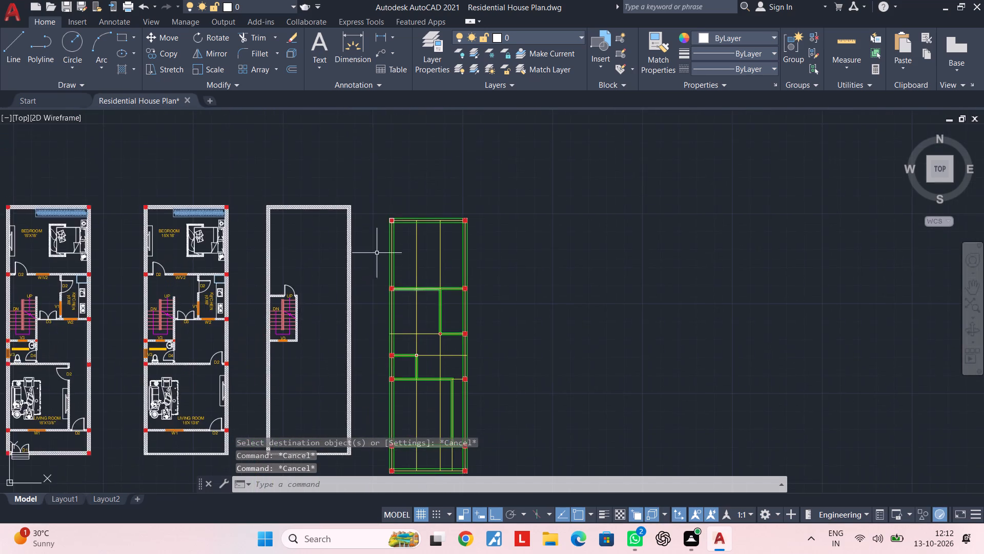
Move all the red-hatched columns of the centreline plan, including both small interior ones, with their outlines, onto the column layer.
{"action": "scroll", "coordinate": [377, 199], "scroll_direction": "up", "scroll_amount": 4}
{"action": "middle_click_drag", "start_coordinate": [458, 316], "coordinate": [383, 195]}
{"action": "scroll", "coordinate": [380, 215], "scroll_direction": "up", "scroll_amount": 1}
{"action": "key", "text": "Escape"}
{"action": "left_click_drag", "start_coordinate": [306, 149], "coordinate": [319, 170]}
{"action": "left_click", "coordinate": [429, 259]}
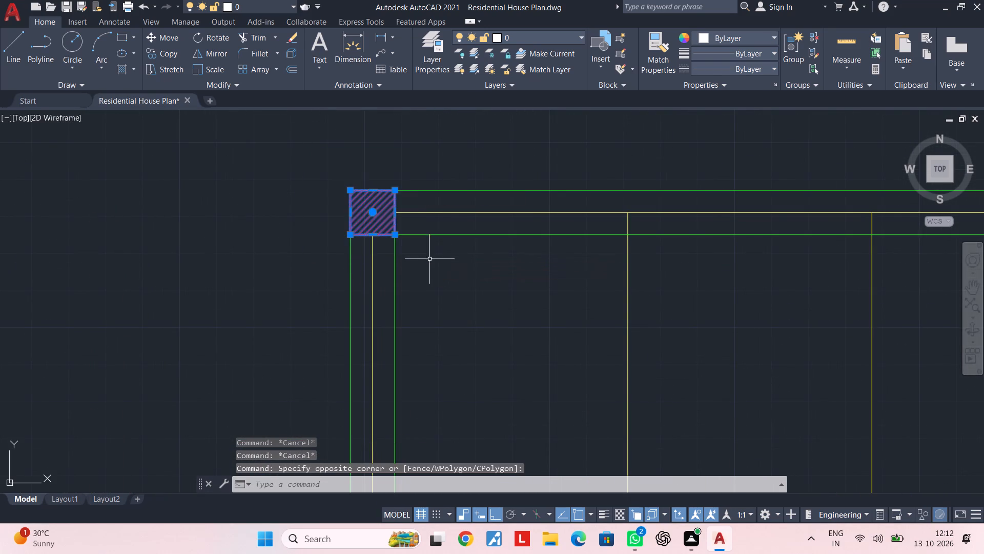
{"action": "scroll", "coordinate": [487, 279], "scroll_direction": "down", "scroll_amount": 2}
{"action": "middle_click_drag", "start_coordinate": [490, 280], "coordinate": [214, 264]}
{"action": "left_click", "coordinate": [434, 204]}
{"action": "left_click", "coordinate": [504, 272]}
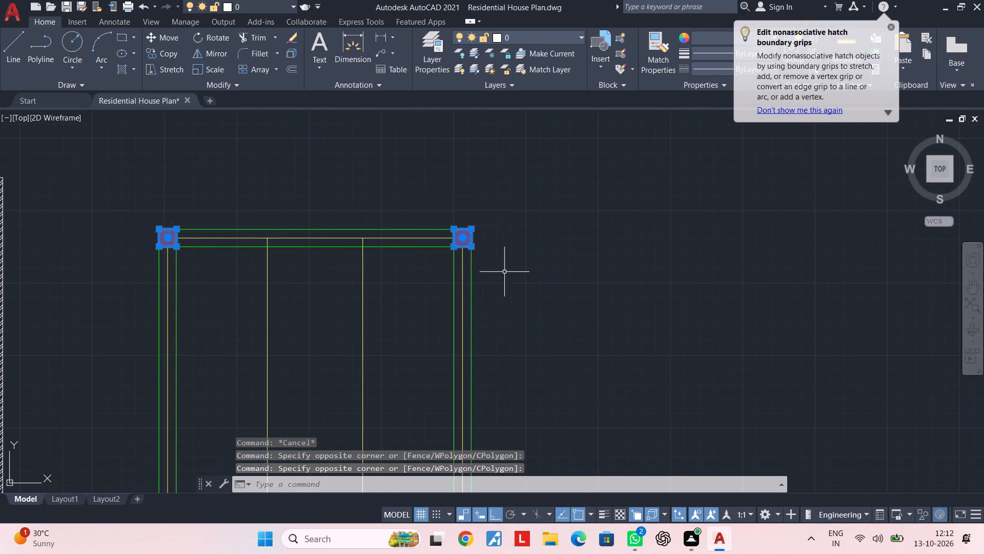
{"action": "scroll", "coordinate": [517, 282], "scroll_direction": "down", "scroll_amount": 3}
{"action": "middle_click_drag", "start_coordinate": [516, 280], "coordinate": [473, 153]}
{"action": "scroll", "coordinate": [468, 231], "scroll_direction": "up", "scroll_amount": 3}
{"action": "left_click", "coordinate": [403, 137]}
{"action": "left_click", "coordinate": [477, 189]}
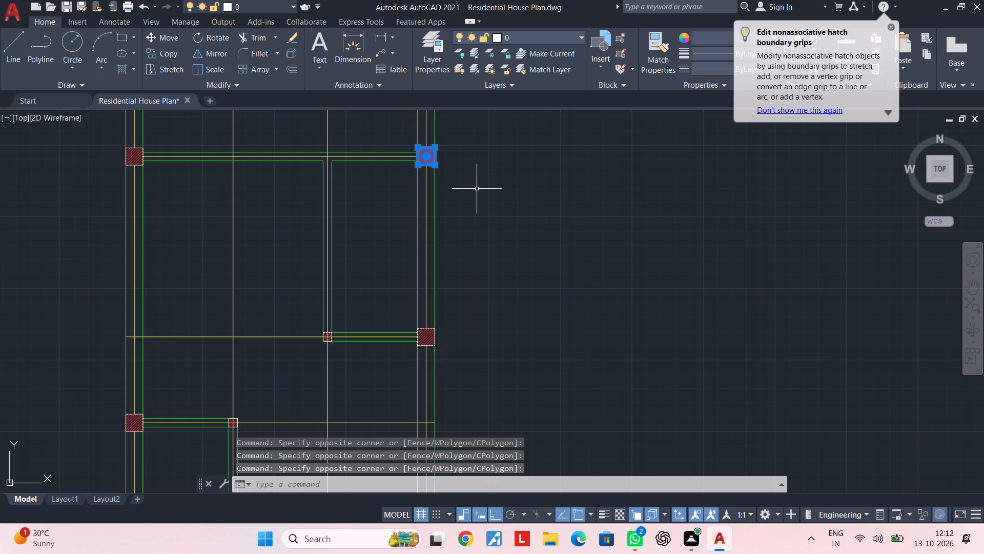
{"action": "middle_click_drag", "start_coordinate": [503, 253], "coordinate": [486, 151]}
{"action": "left_click", "coordinate": [387, 213]}
{"action": "left_click", "coordinate": [455, 268]}
{"action": "scroll", "coordinate": [460, 268], "scroll_direction": "down", "scroll_amount": 1}
{"action": "middle_click_drag", "start_coordinate": [465, 258], "coordinate": [448, 152]}
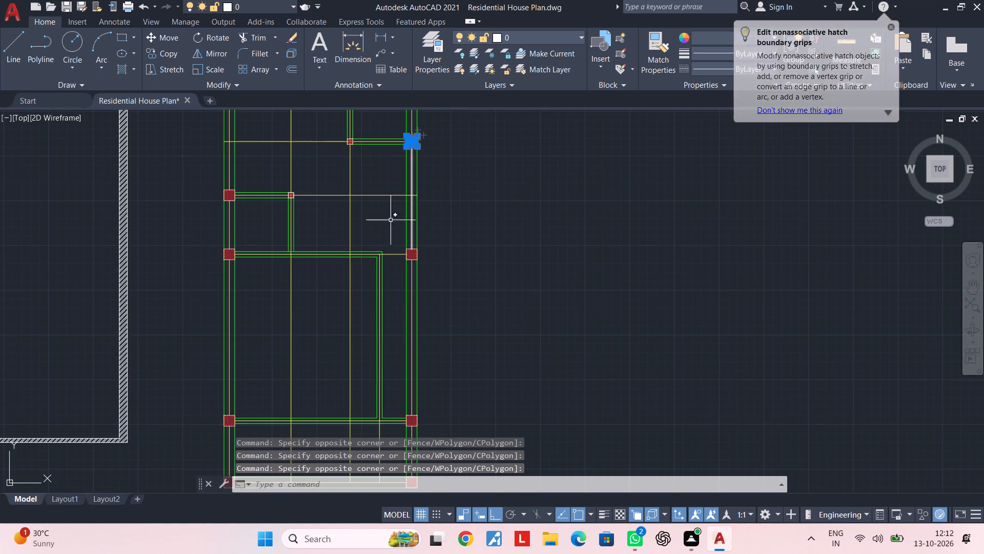
{"action": "scroll", "coordinate": [399, 234], "scroll_direction": "up", "scroll_amount": 1}
{"action": "left_click", "coordinate": [399, 234]}
{"action": "left_click", "coordinate": [461, 267]}
{"action": "left_click", "coordinate": [381, 230]}
{"action": "left_click", "coordinate": [462, 308]}
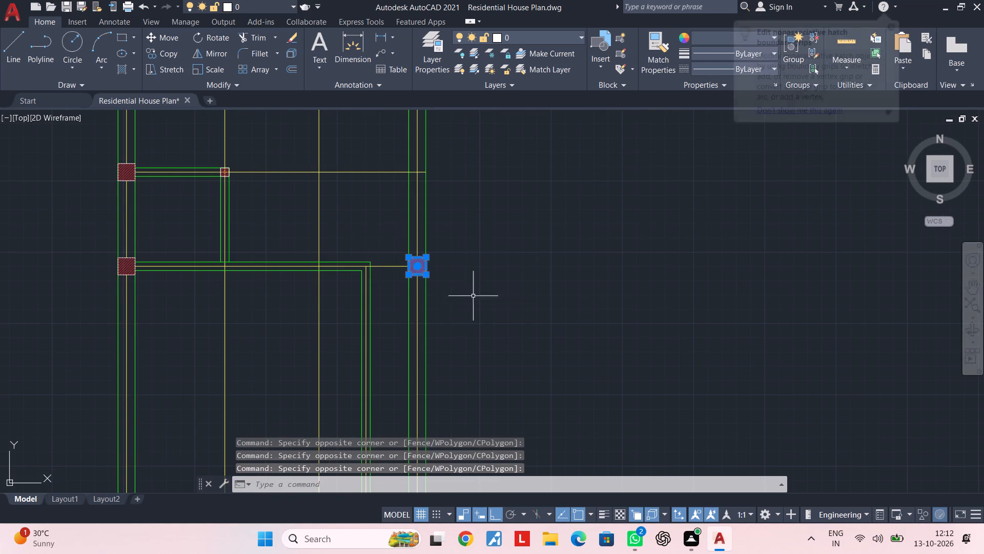
{"action": "scroll", "coordinate": [478, 292], "scroll_direction": "down", "scroll_amount": 1}
{"action": "middle_click_drag", "start_coordinate": [473, 269], "coordinate": [445, 122]}
{"action": "scroll", "coordinate": [426, 295], "scroll_direction": "up", "scroll_amount": 2}
{"action": "left_click", "coordinate": [359, 266]}
{"action": "left_click", "coordinate": [482, 353]}
{"action": "scroll", "coordinate": [489, 350], "scroll_direction": "down", "scroll_amount": 1}
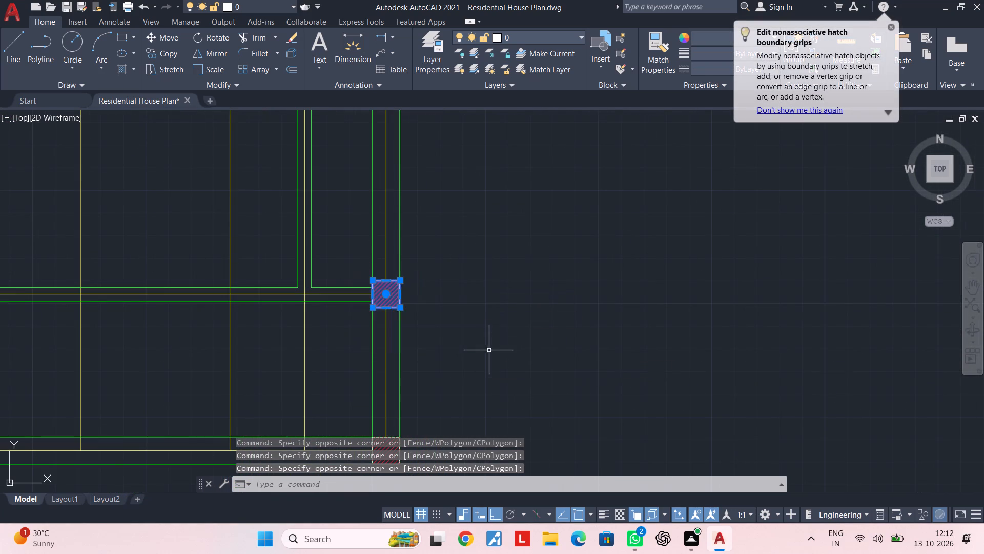
{"action": "scroll", "coordinate": [489, 350], "scroll_direction": "down", "scroll_amount": 2}
{"action": "middle_click_drag", "start_coordinate": [487, 329], "coordinate": [483, 234]}
{"action": "scroll", "coordinate": [452, 284], "scroll_direction": "up", "scroll_amount": 3}
{"action": "left_click", "coordinate": [442, 206]}
{"action": "left_click", "coordinate": [556, 311]}
{"action": "scroll", "coordinate": [374, 328], "scroll_direction": "down", "scroll_amount": 1}
{"action": "middle_click_drag", "start_coordinate": [377, 328], "coordinate": [895, 339]}
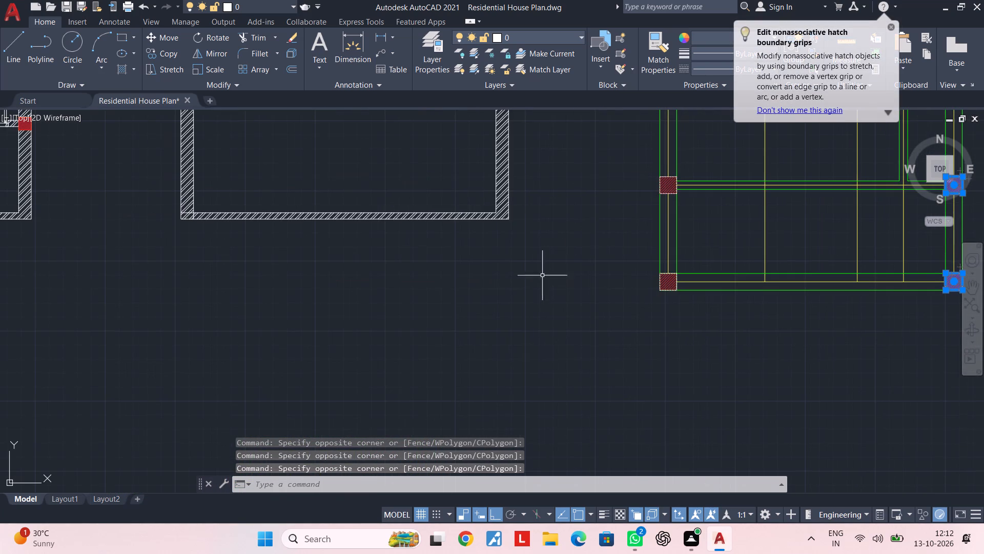
{"action": "left_click", "coordinate": [603, 238]}
{"action": "left_click", "coordinate": [711, 295]}
{"action": "middle_click_drag", "start_coordinate": [699, 244], "coordinate": [555, 424]}
{"action": "left_click_drag", "start_coordinate": [489, 337], "coordinate": [495, 347]}
{"action": "left_click", "coordinate": [584, 388]}
{"action": "middle_click_drag", "start_coordinate": [553, 261], "coordinate": [543, 410]}
{"action": "left_click_drag", "start_coordinate": [482, 230], "coordinate": [495, 244]}
{"action": "left_click", "coordinate": [530, 270]}
{"action": "middle_click_drag", "start_coordinate": [535, 278], "coordinate": [511, 421]}
{"action": "scroll", "coordinate": [535, 280], "scroll_direction": "down", "scroll_amount": 1}
{"action": "scroll", "coordinate": [500, 332], "scroll_direction": "up", "scroll_amount": 1}
{"action": "left_click_drag", "start_coordinate": [464, 332], "coordinate": [471, 339]}
{"action": "left_click", "coordinate": [544, 392]}
{"action": "scroll", "coordinate": [578, 350], "scroll_direction": "up", "scroll_amount": 2}
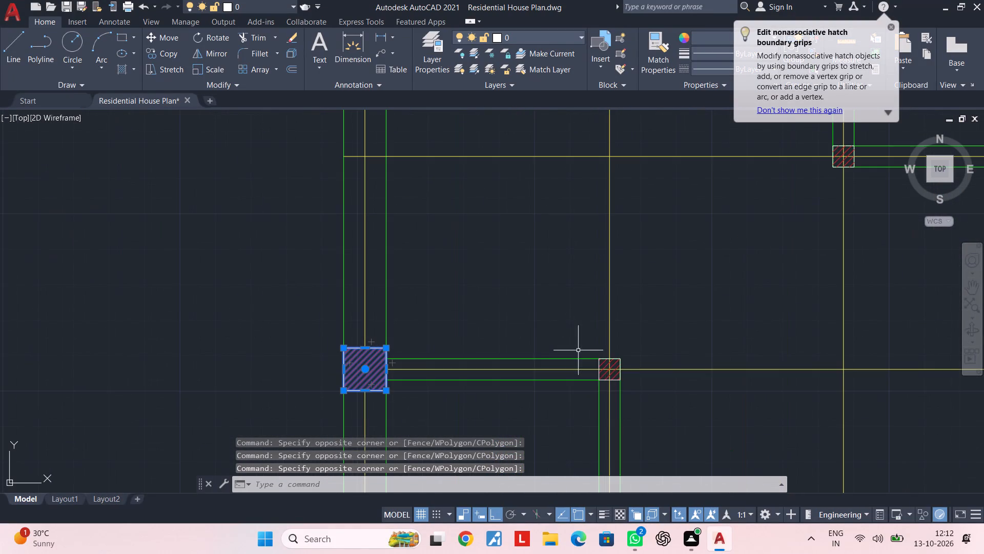
{"action": "left_click_drag", "start_coordinate": [566, 348], "coordinate": [573, 355]}
{"action": "left_click", "coordinate": [633, 385]}
{"action": "scroll", "coordinate": [637, 380], "scroll_direction": "down", "scroll_amount": 2}
{"action": "middle_click_drag", "start_coordinate": [637, 380], "coordinate": [507, 420]}
{"action": "scroll", "coordinate": [565, 340], "scroll_direction": "up", "scroll_amount": 3}
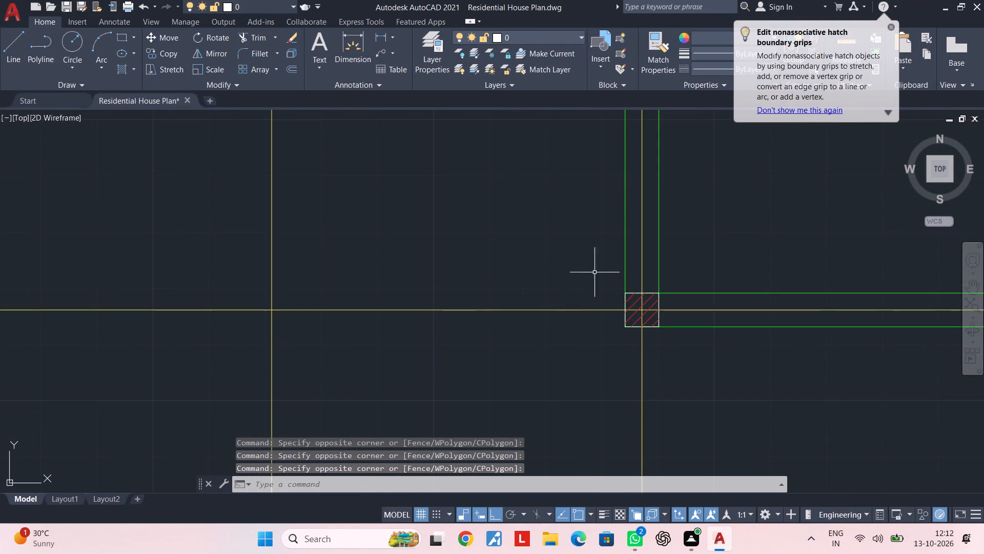
{"action": "left_click_drag", "start_coordinate": [596, 271], "coordinate": [605, 279]}
{"action": "left_click", "coordinate": [669, 344]}
{"action": "scroll", "coordinate": [451, 347], "scroll_direction": "down", "scroll_amount": 3}
{"action": "middle_click_drag", "start_coordinate": [401, 326], "coordinate": [525, 433]}
{"action": "scroll", "coordinate": [408, 262], "scroll_direction": "up", "scroll_amount": 2}
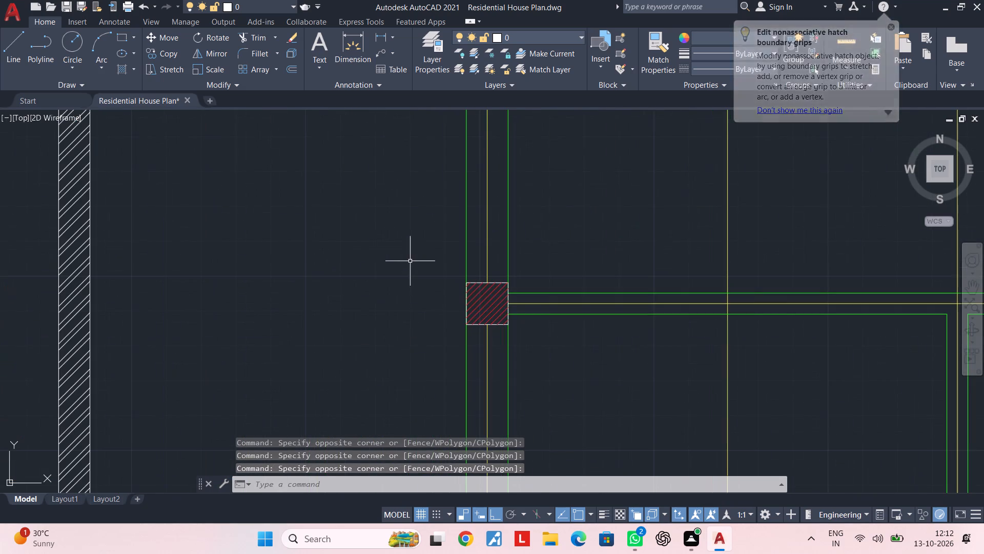
{"action": "left_click_drag", "start_coordinate": [417, 248], "coordinate": [483, 302]}
{"action": "left_click", "coordinate": [550, 346]}
{"action": "scroll", "coordinate": [561, 284], "scroll_direction": "down", "scroll_amount": 3}
{"action": "middle_click_drag", "start_coordinate": [564, 243], "coordinate": [406, 339]}
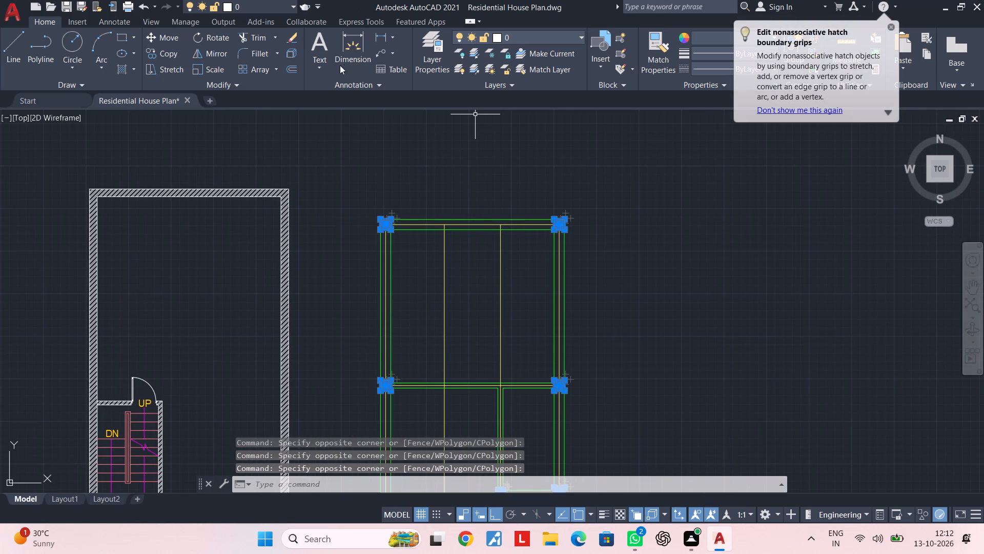
{"action": "left_click", "coordinate": [509, 34]}
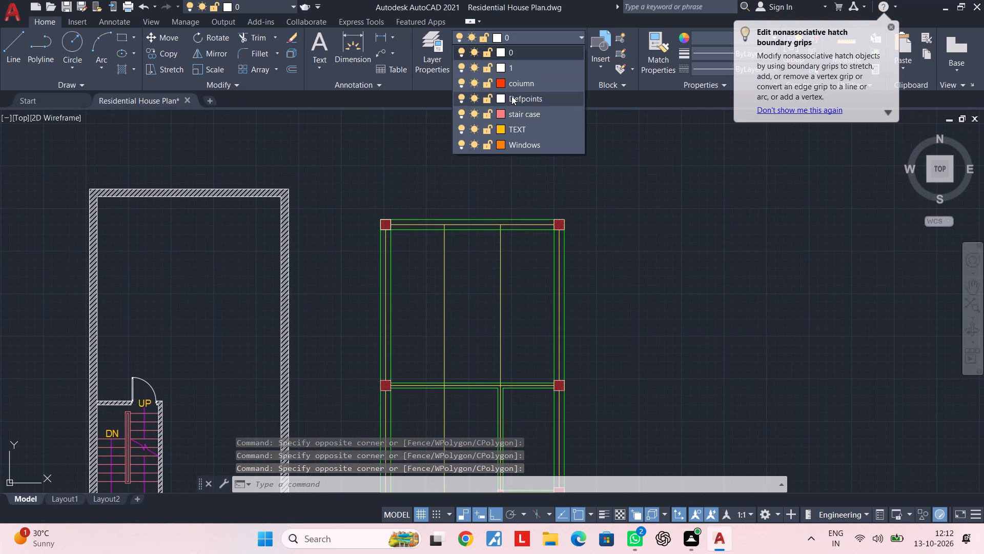
{"action": "left_click", "coordinate": [517, 82]}
{"action": "key", "text": "Escape"}
{"action": "middle_click_drag", "start_coordinate": [647, 247], "coordinate": [575, 192]}
{"action": "key", "text": "Escape"}
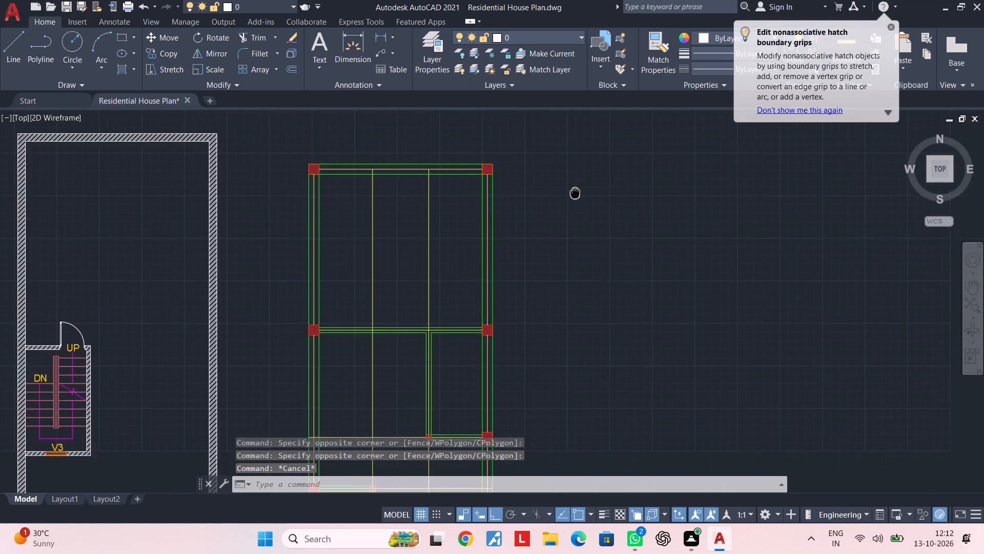
{"action": "scroll", "coordinate": [600, 232], "scroll_direction": "down", "scroll_amount": 3}
{"action": "middle_click_drag", "start_coordinate": [598, 230], "coordinate": [519, 169]}
{"action": "key", "text": "Escape"}
{"action": "key", "text": "Escape"}
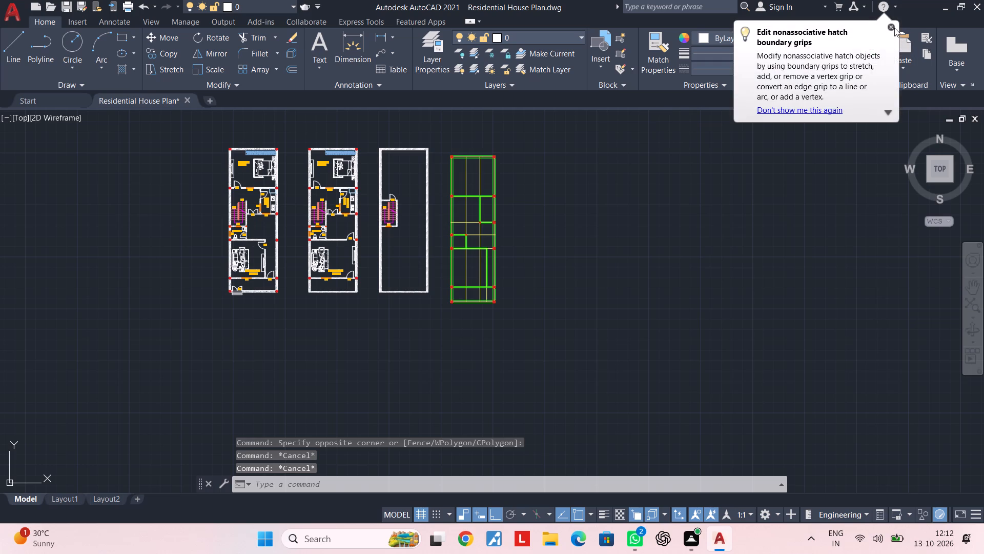
{"action": "left_click", "coordinate": [894, 28]}
{"action": "key", "text": "Escape"}
Examine the columns, wall lines and centrelines across the whole column plan.
{"action": "middle_click_drag", "start_coordinate": [565, 227], "coordinate": [481, 204]}
{"action": "scroll", "coordinate": [413, 193], "scroll_direction": "up", "scroll_amount": 1}
{"action": "middle_click_drag", "start_coordinate": [430, 176], "coordinate": [393, 268]}
{"action": "scroll", "coordinate": [406, 232], "scroll_direction": "up", "scroll_amount": 1}
{"action": "scroll", "coordinate": [326, 206], "scroll_direction": "up", "scroll_amount": 1}
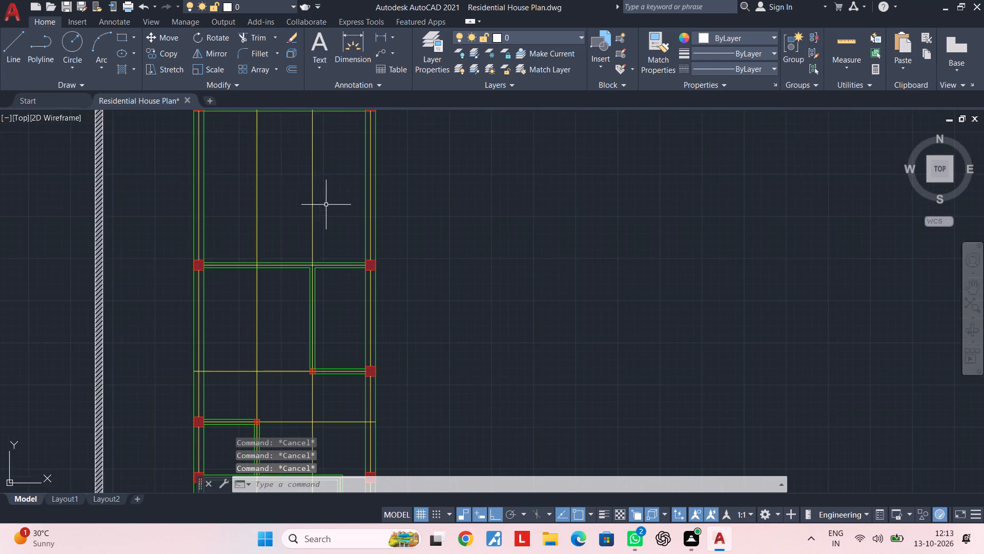
{"action": "middle_click_drag", "start_coordinate": [319, 191], "coordinate": [353, 320]}
{"action": "scroll", "coordinate": [314, 230], "scroll_direction": "up", "scroll_amount": 2}
{"action": "middle_click_drag", "start_coordinate": [304, 246], "coordinate": [435, 247]}
{"action": "key", "text": "Escape"}
{"action": "key", "text": "Escape"}
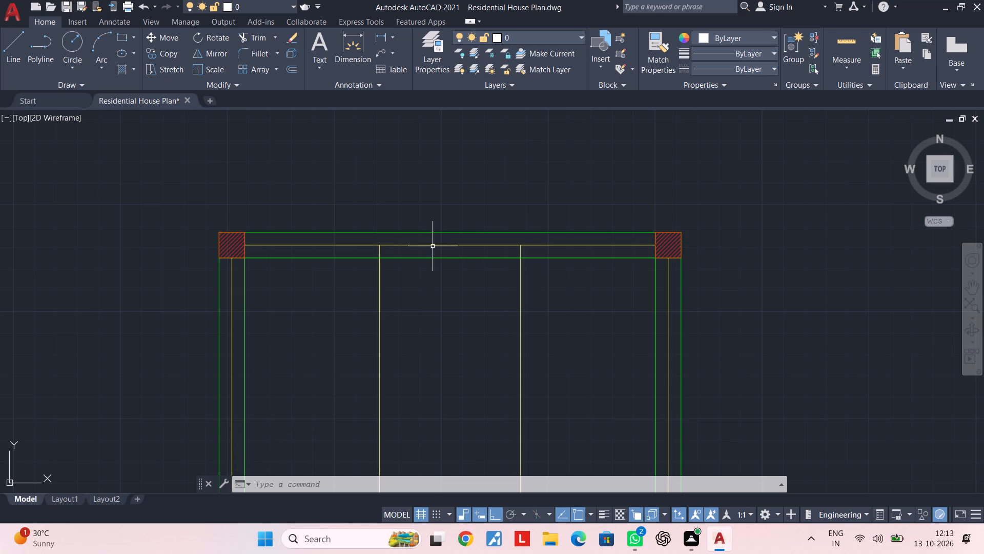
{"action": "key", "text": "Escape"}
{"action": "key", "text": "Escape"}
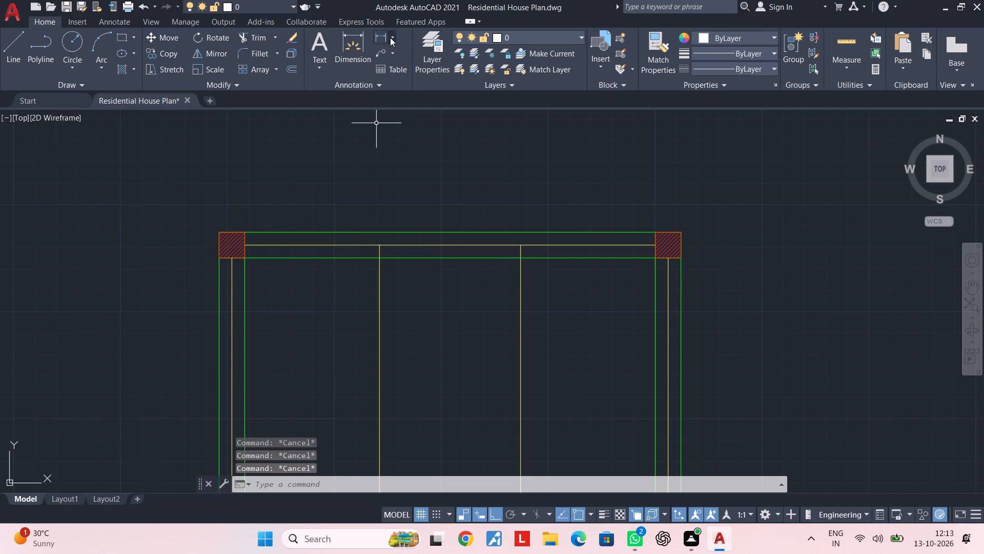
{"action": "scroll", "coordinate": [452, 179], "scroll_direction": "down", "scroll_amount": 4}
{"action": "middle_click_drag", "start_coordinate": [452, 179], "coordinate": [407, 138]}
{"action": "scroll", "coordinate": [398, 137], "scroll_direction": "up", "scroll_amount": 1}
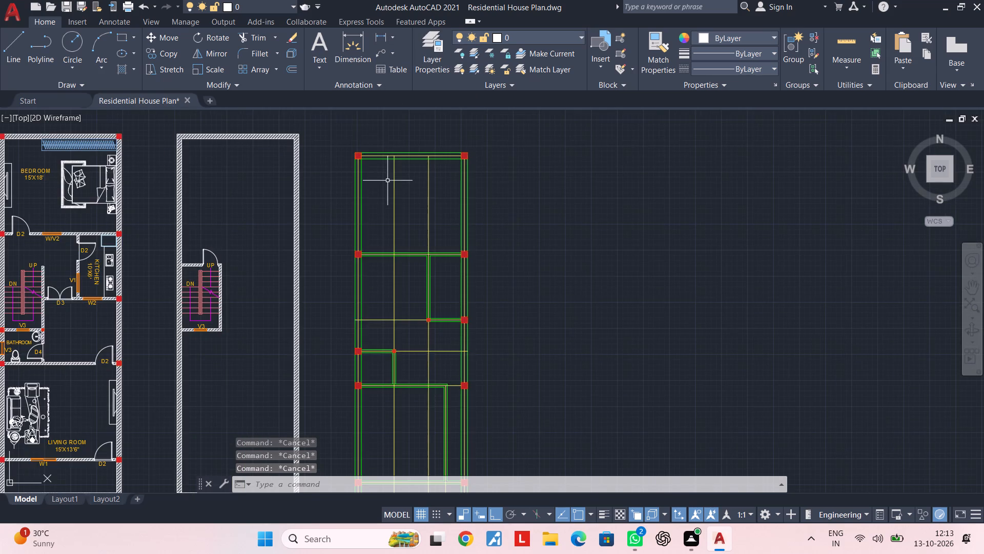
{"action": "key", "text": "Escape"}
{"action": "scroll", "coordinate": [375, 163], "scroll_direction": "up", "scroll_amount": 3}
{"action": "middle_click_drag", "start_coordinate": [341, 146], "coordinate": [335, 214]}
{"action": "key", "text": "Escape"}
{"action": "key", "text": "Escape"}
{"action": "key", "text": "Escape"}
{"action": "middle_click_drag", "start_coordinate": [347, 221], "coordinate": [376, 89]}
{"action": "key", "text": "Escape"}
{"action": "key", "text": "Escape"}
{"action": "scroll", "coordinate": [409, 156], "scroll_direction": "down", "scroll_amount": 3}
{"action": "middle_click_drag", "start_coordinate": [412, 167], "coordinate": [380, 141]}
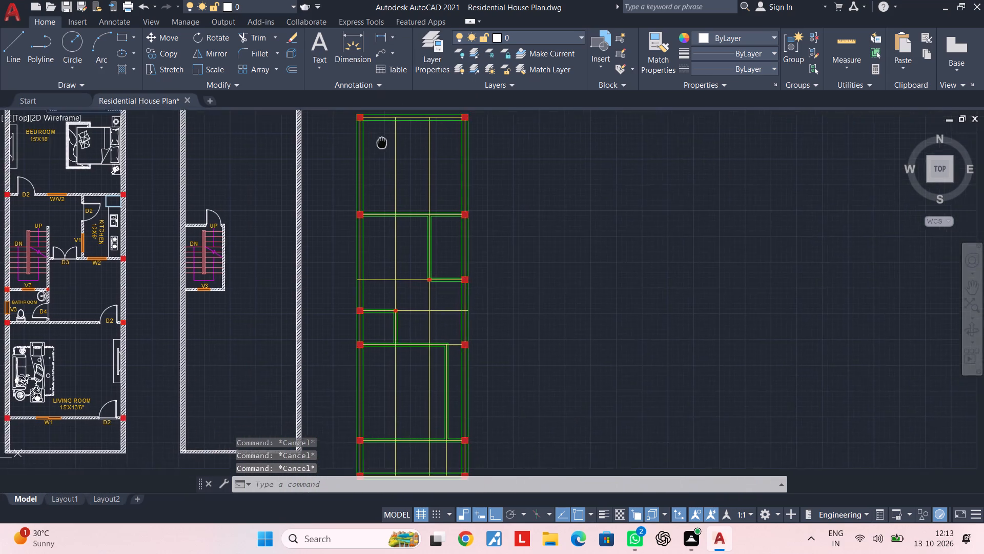
{"action": "middle_click_drag", "start_coordinate": [380, 141], "coordinate": [373, 139]}
{"action": "middle_click_drag", "start_coordinate": [430, 241], "coordinate": [409, 127]}
{"action": "scroll", "coordinate": [418, 174], "scroll_direction": "down", "scroll_amount": 2}
{"action": "middle_click_drag", "start_coordinate": [419, 180], "coordinate": [375, 372]}
{"action": "middle_click_drag", "start_coordinate": [382, 339], "coordinate": [382, 335]}
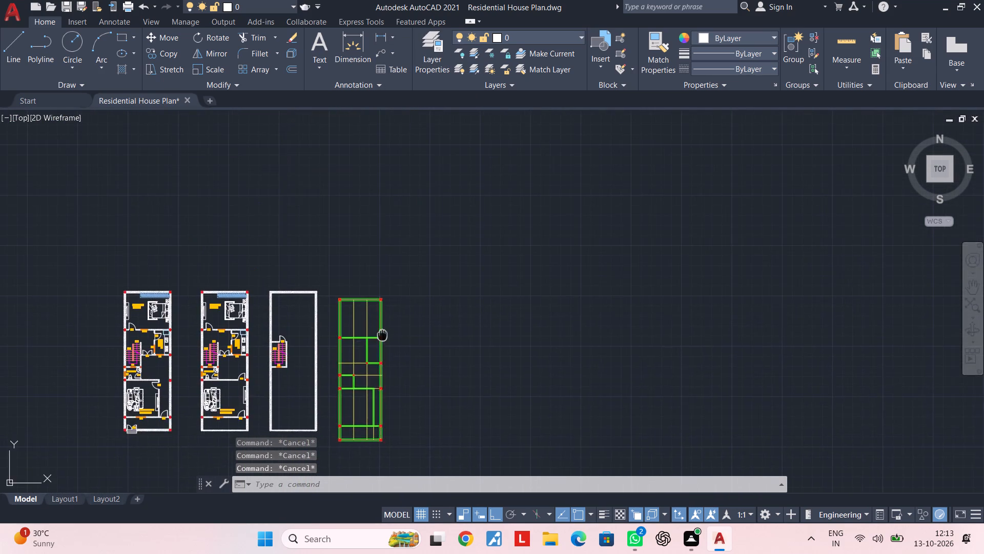
{"action": "middle_click_drag", "start_coordinate": [382, 335], "coordinate": [404, 261]}
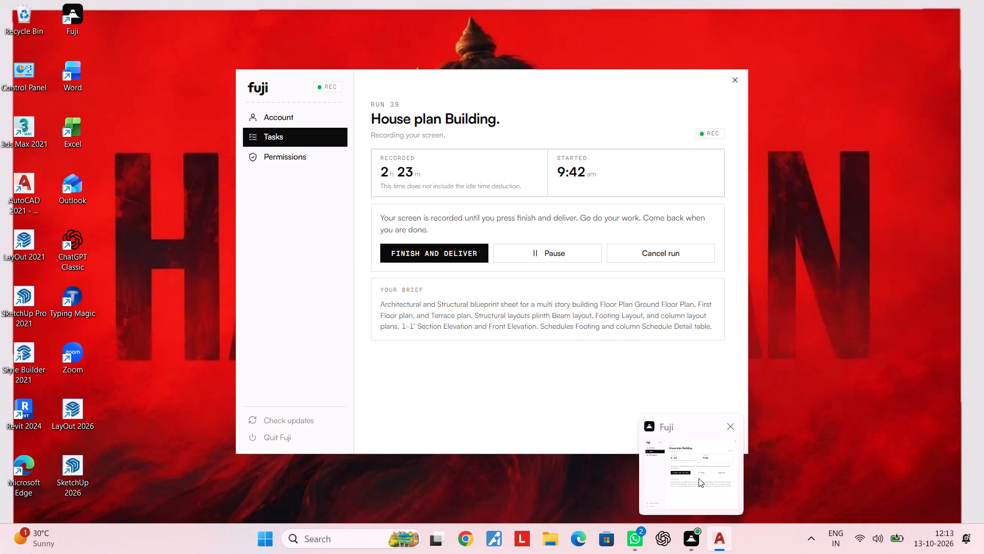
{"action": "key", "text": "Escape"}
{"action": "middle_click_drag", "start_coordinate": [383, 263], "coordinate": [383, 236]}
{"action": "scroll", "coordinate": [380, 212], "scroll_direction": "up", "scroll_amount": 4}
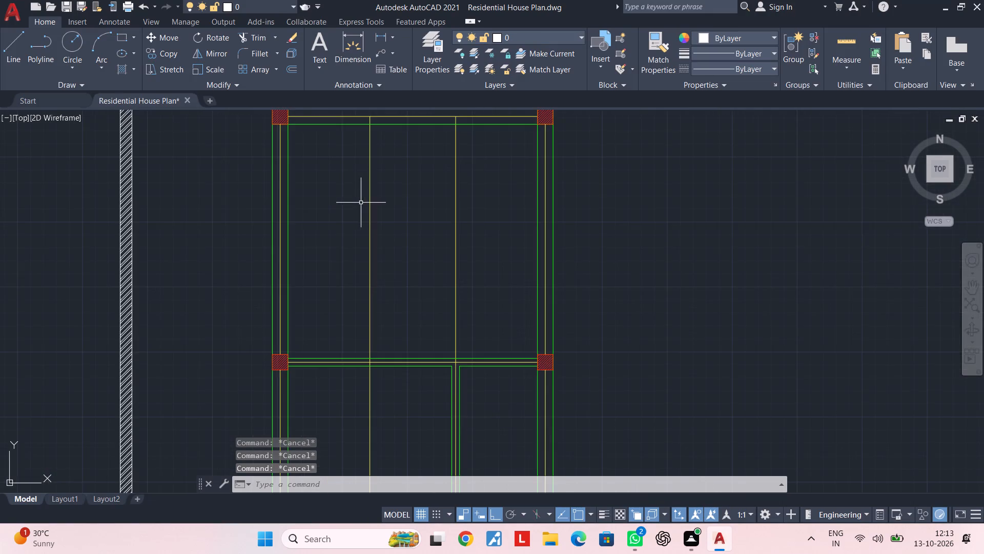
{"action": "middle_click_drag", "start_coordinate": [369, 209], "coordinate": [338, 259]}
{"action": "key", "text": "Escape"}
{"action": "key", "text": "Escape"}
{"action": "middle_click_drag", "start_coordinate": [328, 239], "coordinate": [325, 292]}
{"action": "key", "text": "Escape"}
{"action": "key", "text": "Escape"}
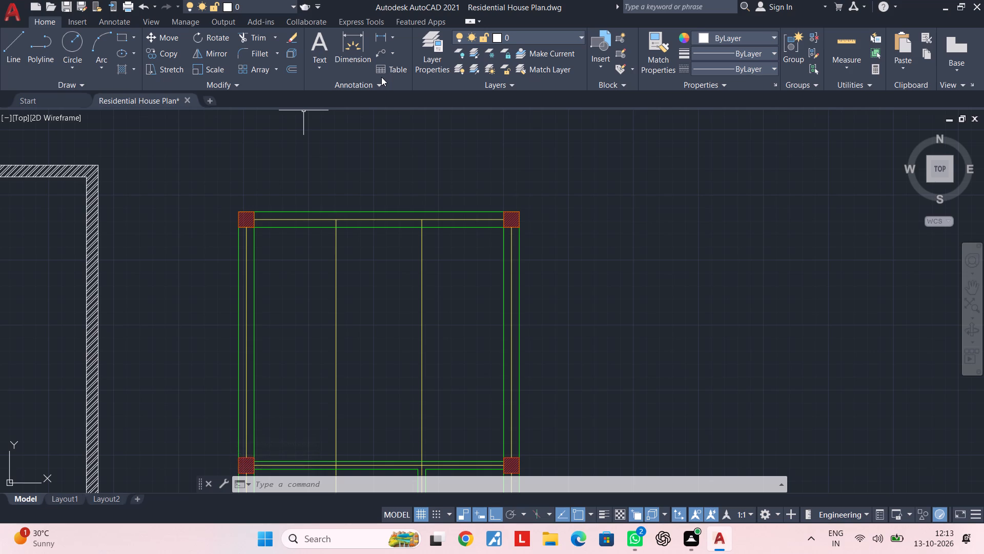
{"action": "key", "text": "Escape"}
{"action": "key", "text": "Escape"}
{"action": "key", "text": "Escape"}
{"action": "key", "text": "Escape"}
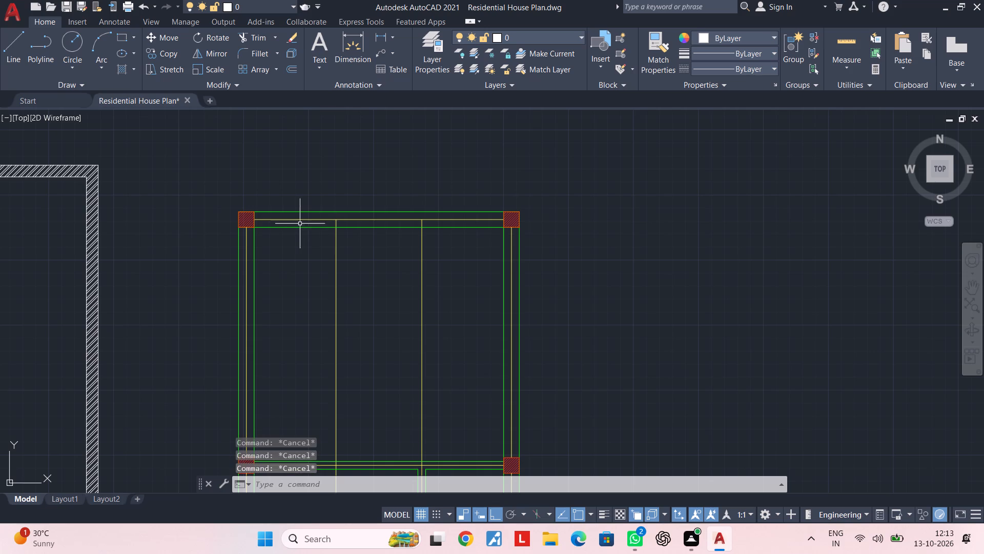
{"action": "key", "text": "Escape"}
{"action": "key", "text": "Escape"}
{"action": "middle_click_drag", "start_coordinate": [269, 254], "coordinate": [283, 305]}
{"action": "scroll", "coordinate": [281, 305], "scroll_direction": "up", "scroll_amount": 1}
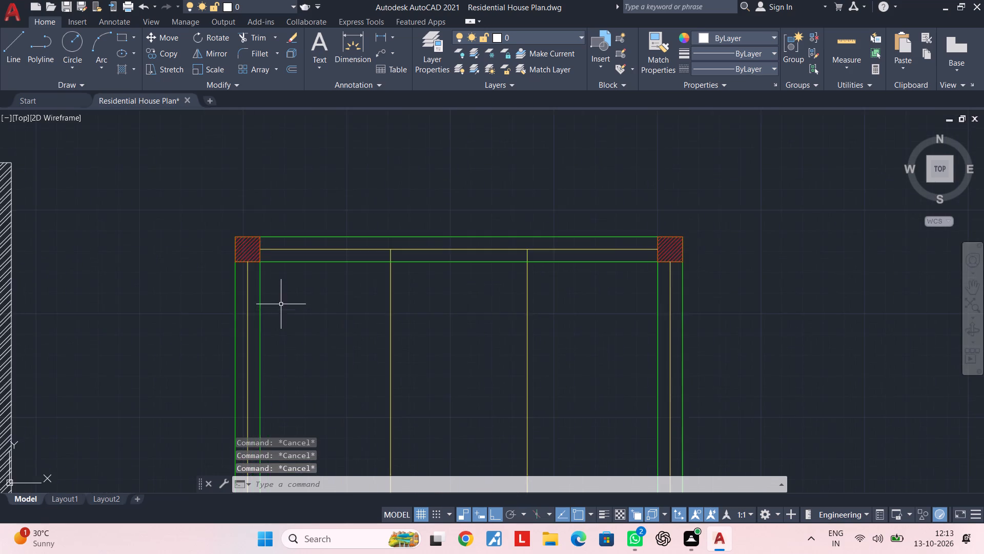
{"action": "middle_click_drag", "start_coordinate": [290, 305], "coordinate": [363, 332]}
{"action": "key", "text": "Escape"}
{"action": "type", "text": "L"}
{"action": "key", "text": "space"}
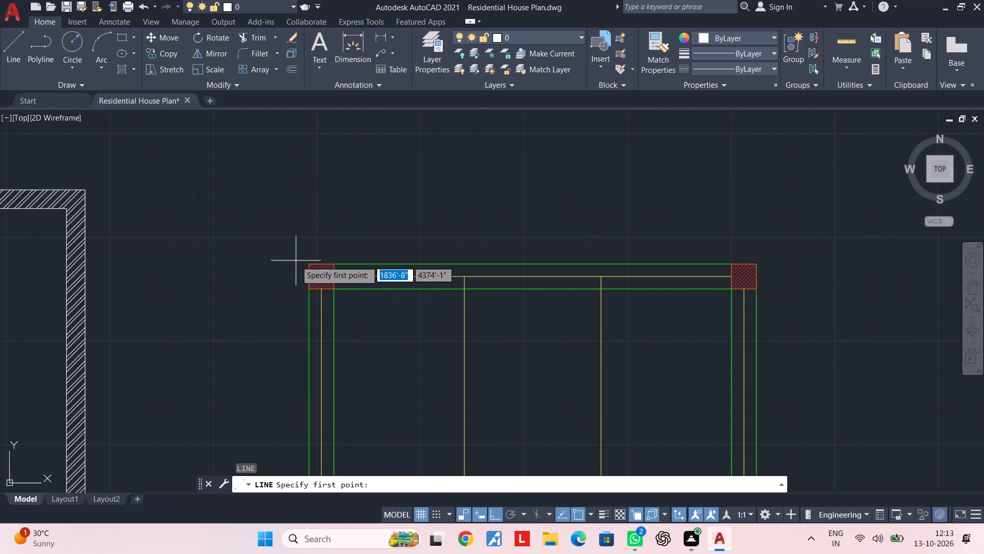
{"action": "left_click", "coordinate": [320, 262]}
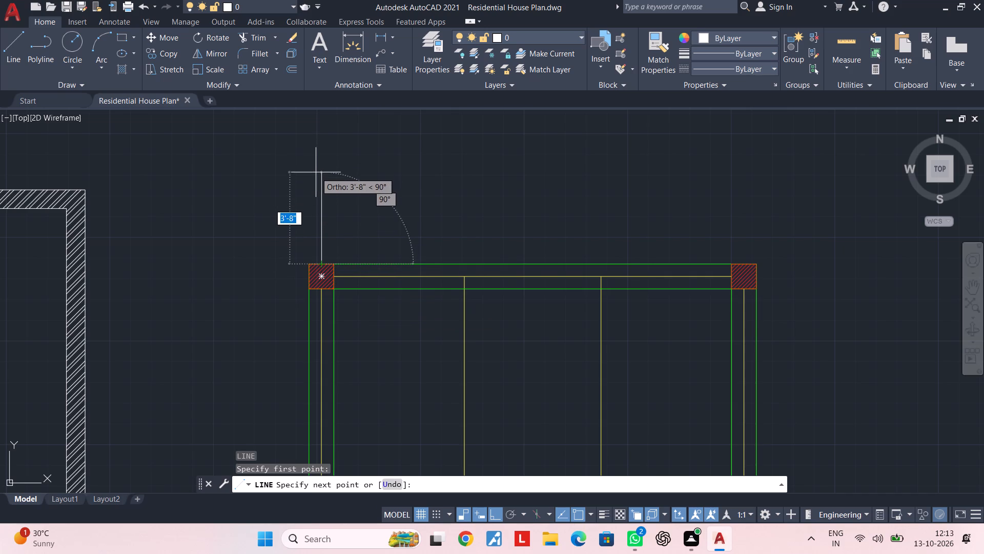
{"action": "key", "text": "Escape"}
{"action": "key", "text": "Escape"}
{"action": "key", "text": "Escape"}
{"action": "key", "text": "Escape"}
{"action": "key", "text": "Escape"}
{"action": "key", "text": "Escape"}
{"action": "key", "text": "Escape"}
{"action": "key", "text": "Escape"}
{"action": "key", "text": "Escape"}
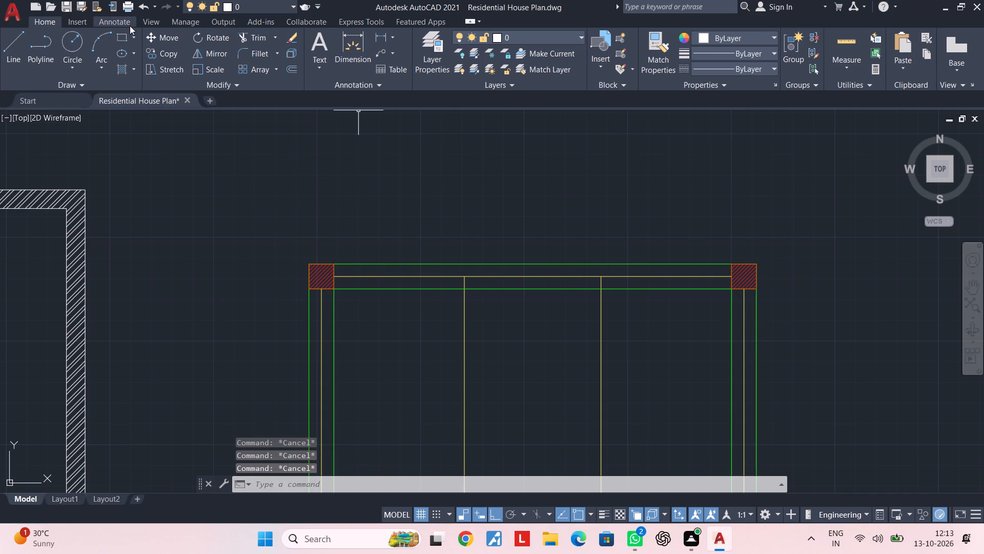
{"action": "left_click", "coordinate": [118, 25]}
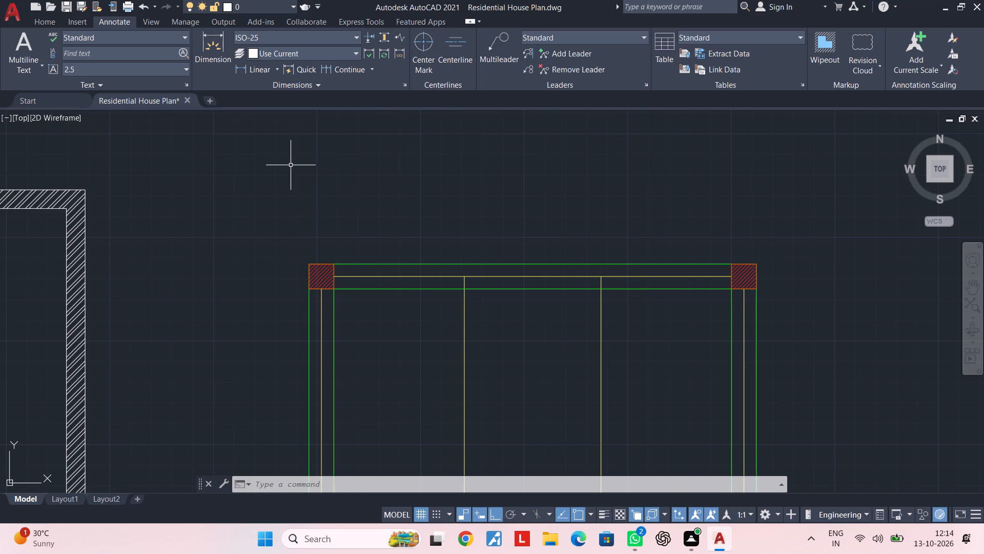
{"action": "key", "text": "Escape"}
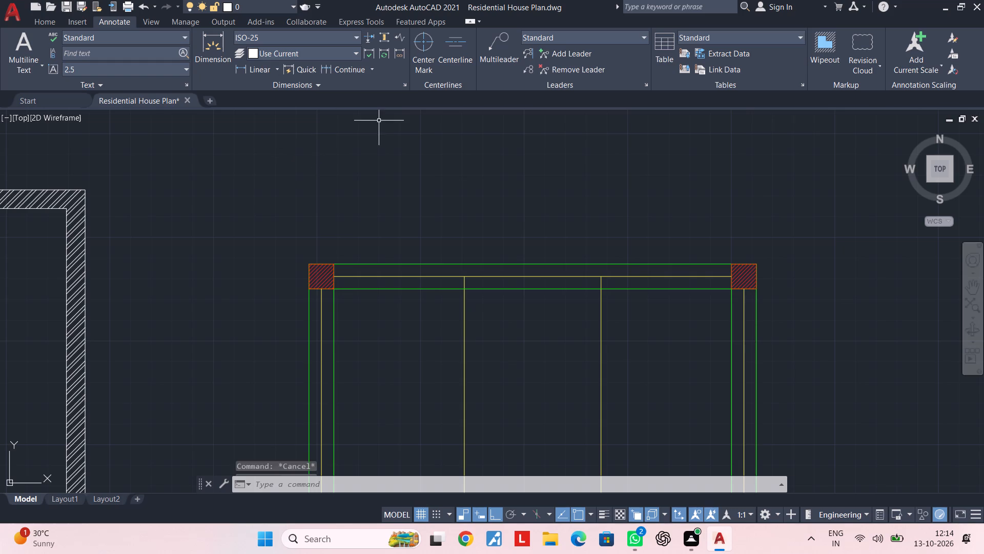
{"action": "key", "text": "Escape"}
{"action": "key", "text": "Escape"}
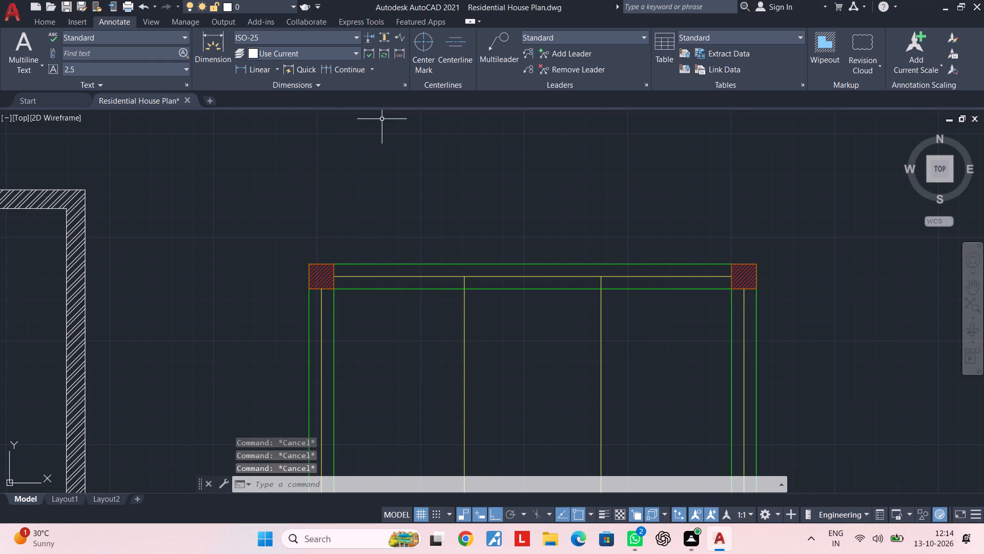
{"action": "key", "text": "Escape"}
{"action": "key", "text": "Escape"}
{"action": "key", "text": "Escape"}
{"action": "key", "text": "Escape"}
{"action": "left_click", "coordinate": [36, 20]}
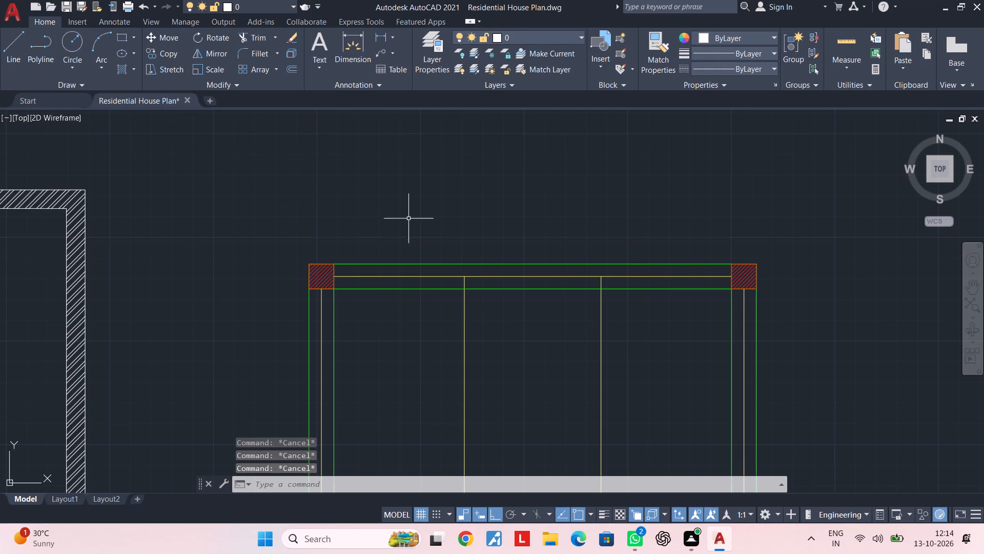
Draw a vertical line about 2'-10" long upward from the top edge midpoint of the plan's top-left column.
{"action": "key", "text": "Escape"}
{"action": "key", "text": "Escape"}
{"action": "key", "text": "Escape"}
{"action": "key", "text": "l"}
{"action": "key", "text": "space"}
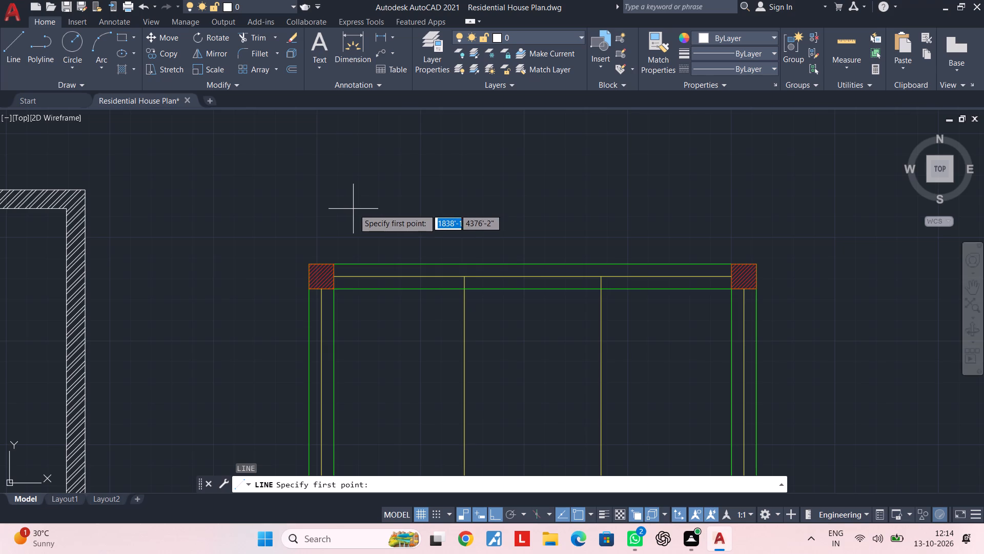
{"action": "left_click", "coordinate": [320, 264]}
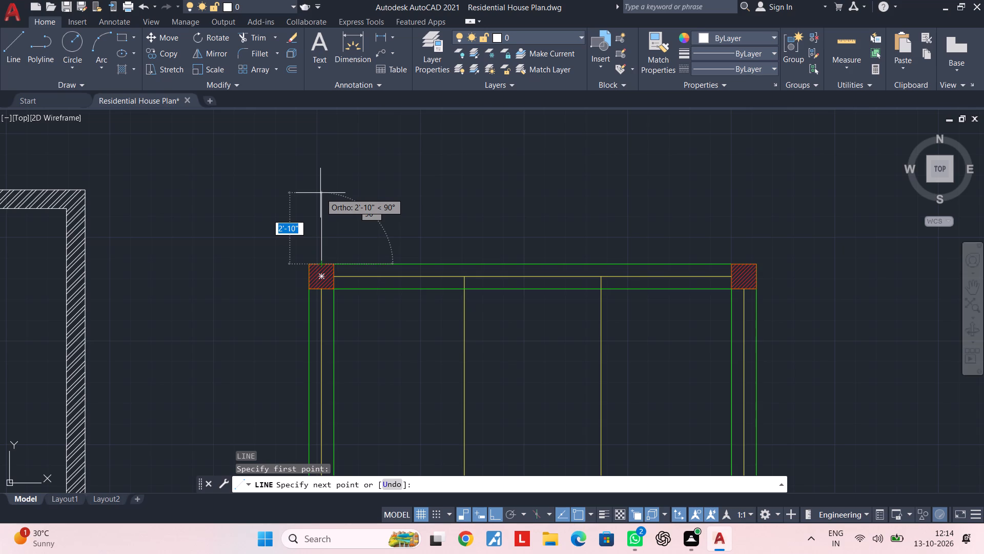
{"action": "left_click", "coordinate": [320, 193]}
{"action": "key", "text": "Escape"}
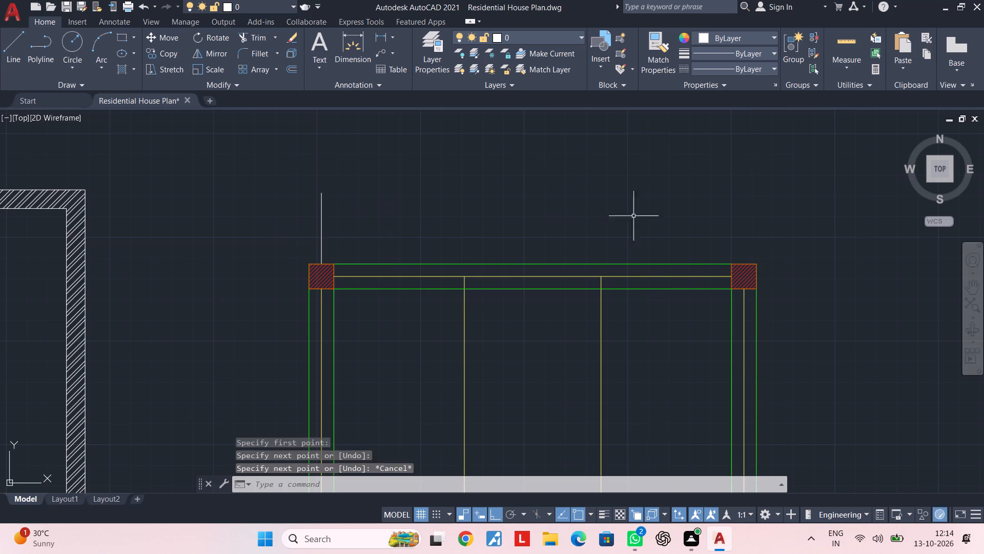
{"action": "key", "text": "Escape"}
{"action": "key", "text": "Escape"}
{"action": "key", "text": "Escape"}
{"action": "middle_click_drag", "start_coordinate": [389, 232], "coordinate": [391, 271]}
{"action": "key", "text": "Escape"}
{"action": "key", "text": "Escape"}
{"action": "middle_click_drag", "start_coordinate": [422, 270], "coordinate": [403, 228]}
{"action": "key", "text": "Escape"}
{"action": "key", "text": "Escape"}
{"action": "key", "text": "Escape"}
{"action": "key", "text": "Escape"}
{"action": "key", "text": "Escape"}
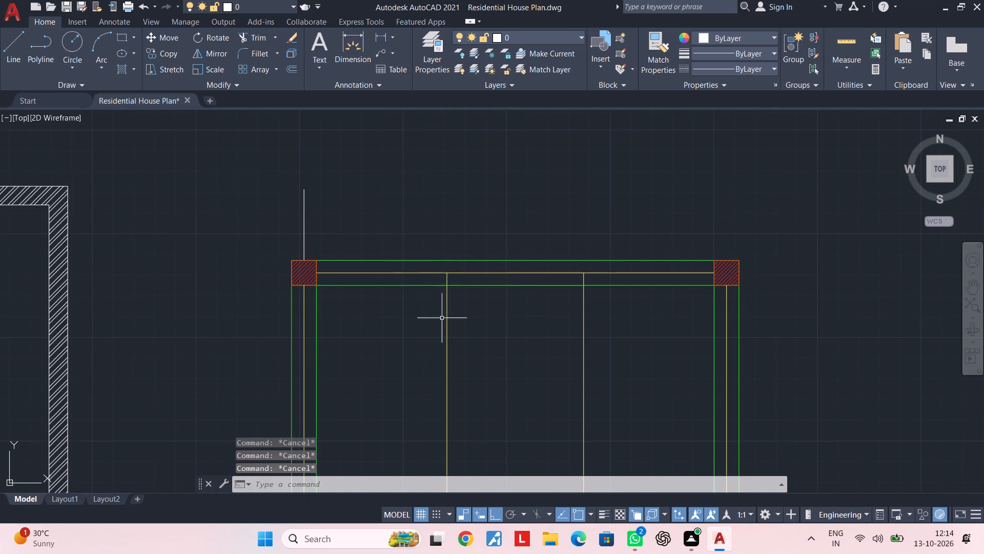
{"action": "key", "text": "Escape"}
{"action": "key", "text": "Escape"}
Draw a horizontal helper line about 20'-4" long from the new vertical line, above the top wall and past the top-right column.
{"action": "key", "text": "l"}
{"action": "key", "text": "space"}
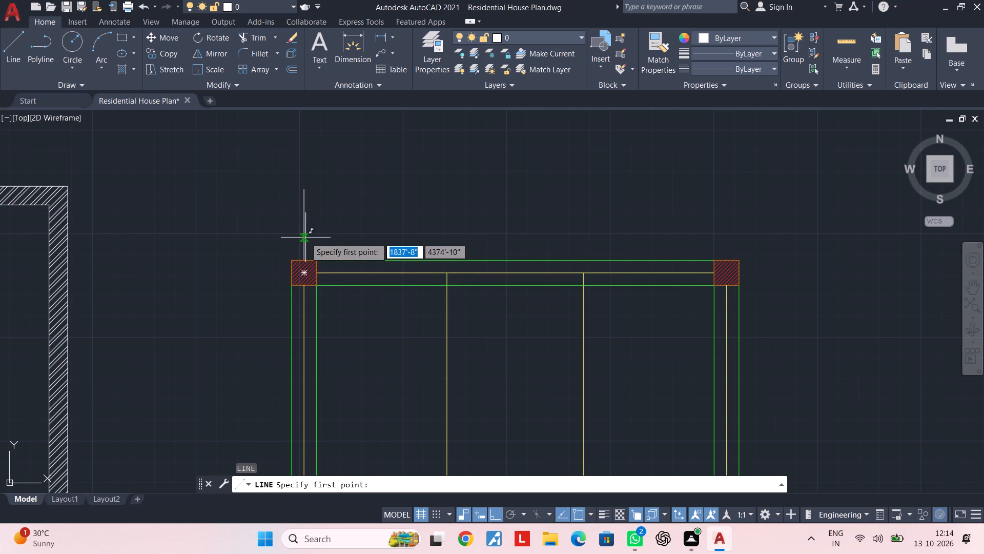
{"action": "left_click", "coordinate": [303, 232]}
{"action": "left_click", "coordinate": [810, 221]}
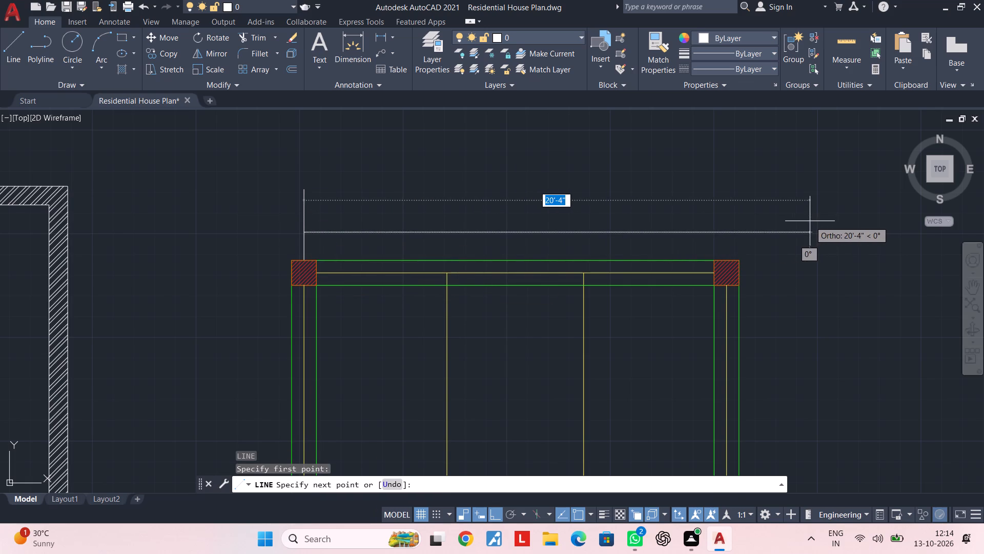
{"action": "key", "text": "Escape"}
{"action": "key", "text": "Escape"}
Extend the two interior vertical centrelines up through the top wall to the horizontal helper line.
{"action": "type", "text": "EX"}
{"action": "key", "text": "space"}
{"action": "left_click", "coordinate": [618, 329]}
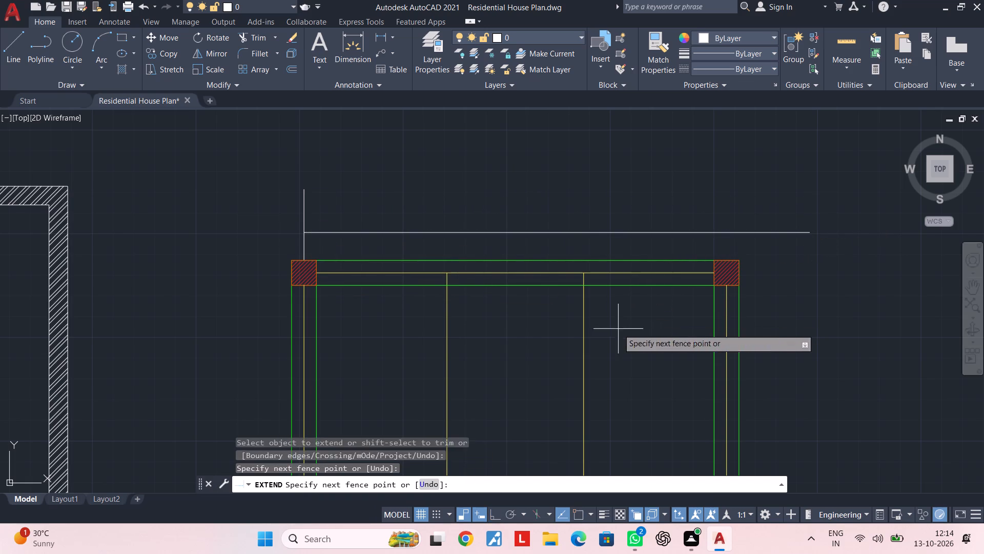
{"action": "left_click", "coordinate": [425, 333]}
{"action": "left_click", "coordinate": [612, 333]}
{"action": "left_click", "coordinate": [373, 333]}
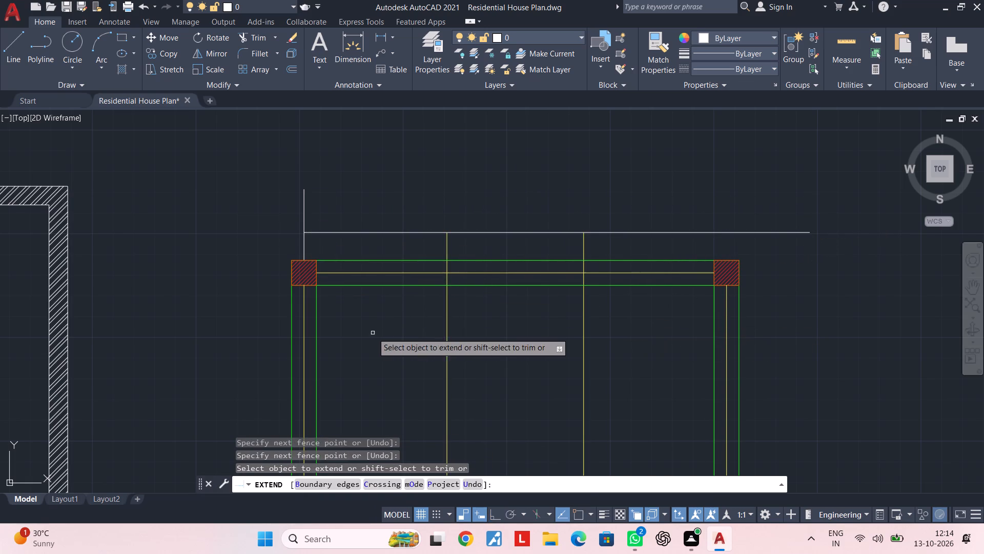
{"action": "key", "text": "Escape"}
{"action": "key", "text": "Escape"}
{"action": "key", "text": "Escape"}
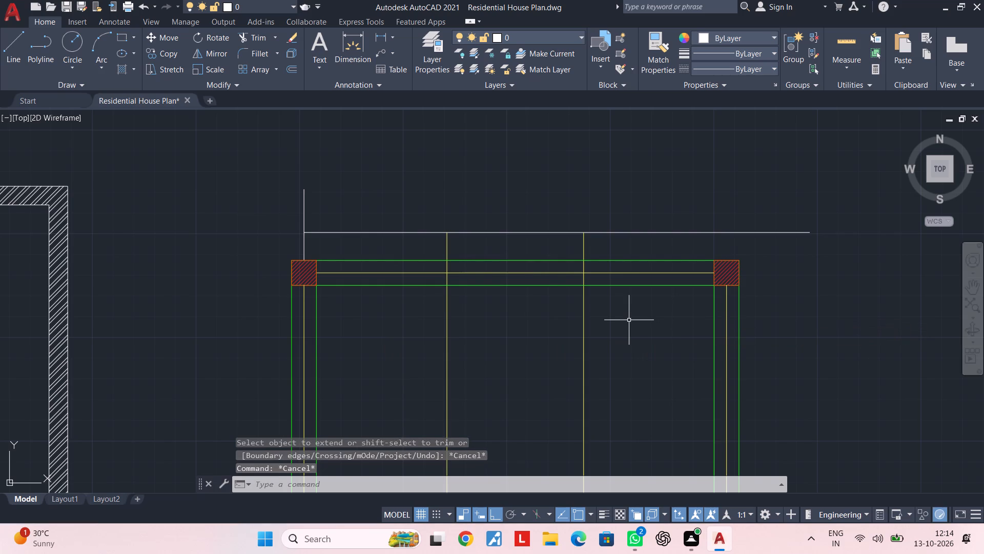
Draw a vertical line upward from the top edge midpoint of the top-right column, past the horizontal helper line.
{"action": "key", "text": "l"}
{"action": "key", "text": "space"}
{"action": "scroll", "coordinate": [729, 263], "scroll_direction": "up", "scroll_amount": 1}
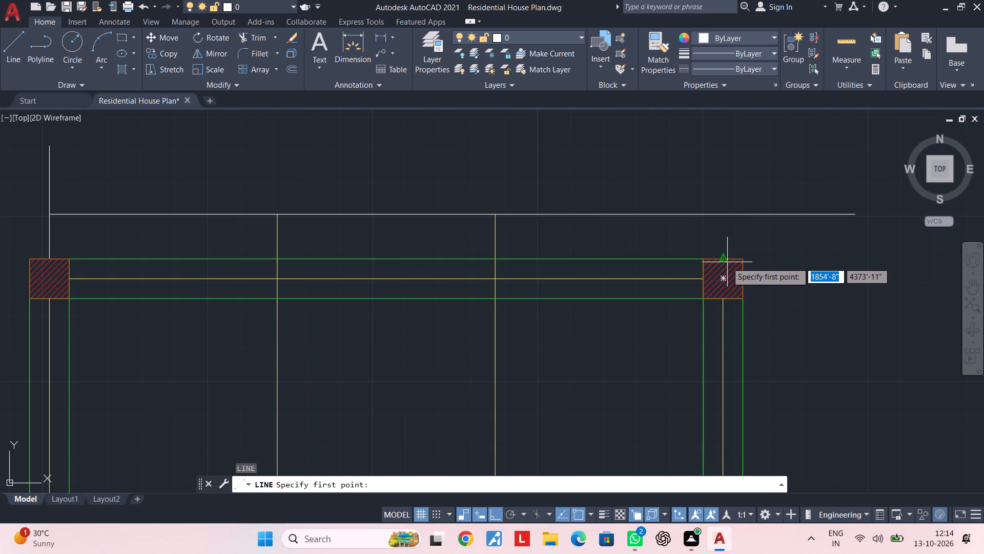
{"action": "left_click", "coordinate": [726, 262]}
{"action": "left_click", "coordinate": [728, 111]}
{"action": "key", "text": "Escape"}
{"action": "key", "text": "Escape"}
{"action": "key", "text": "Escape"}
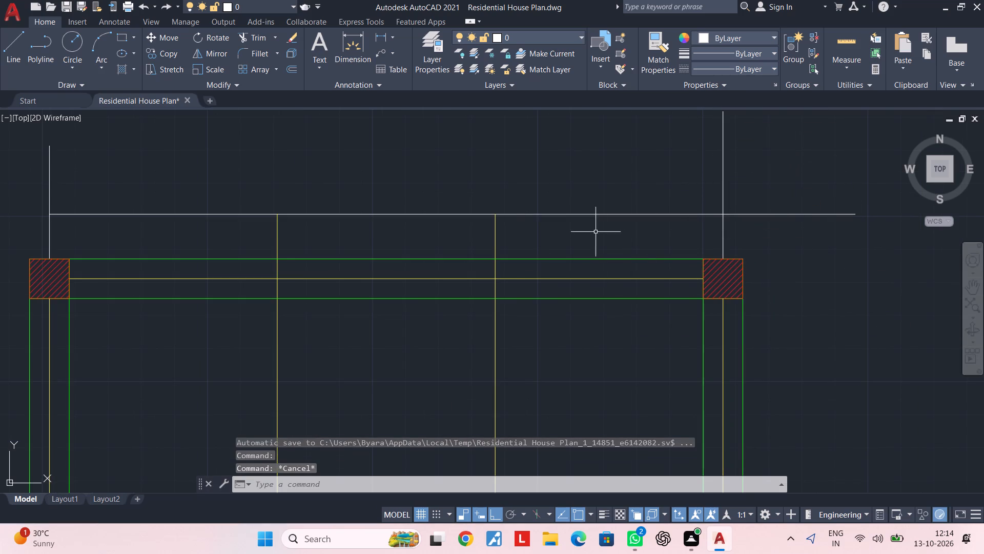
Delete the horizontal helper line above the top wall.
{"action": "middle_click_drag", "start_coordinate": [705, 231], "coordinate": [727, 231]}
{"action": "key", "text": "Escape"}
{"action": "middle_click_drag", "start_coordinate": [643, 234], "coordinate": [660, 234]}
{"action": "left_click_drag", "start_coordinate": [658, 235], "coordinate": [655, 218]}
{"action": "left_click", "coordinate": [640, 186]}
{"action": "key", "text": "Delete"}
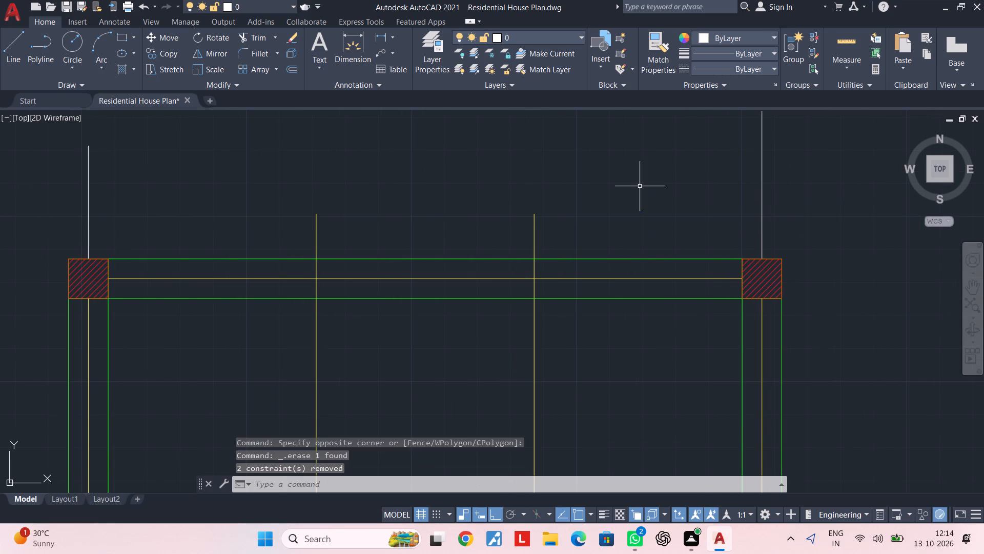
Examine the columns, interior centrelines and extended lines across the whole column plan.
{"action": "key", "text": "Escape"}
{"action": "scroll", "coordinate": [640, 186], "scroll_direction": "down", "scroll_amount": 3}
{"action": "middle_click_drag", "start_coordinate": [640, 210], "coordinate": [632, 278]}
{"action": "middle_click_drag", "start_coordinate": [600, 282], "coordinate": [647, 216]}
{"action": "key", "text": "Escape"}
{"action": "middle_click_drag", "start_coordinate": [633, 256], "coordinate": [619, 199]}
{"action": "key", "text": "Escape"}
{"action": "key", "text": "Escape"}
{"action": "scroll", "coordinate": [617, 197], "scroll_direction": "up", "scroll_amount": 1}
{"action": "middle_click_drag", "start_coordinate": [615, 196], "coordinate": [614, 197]}
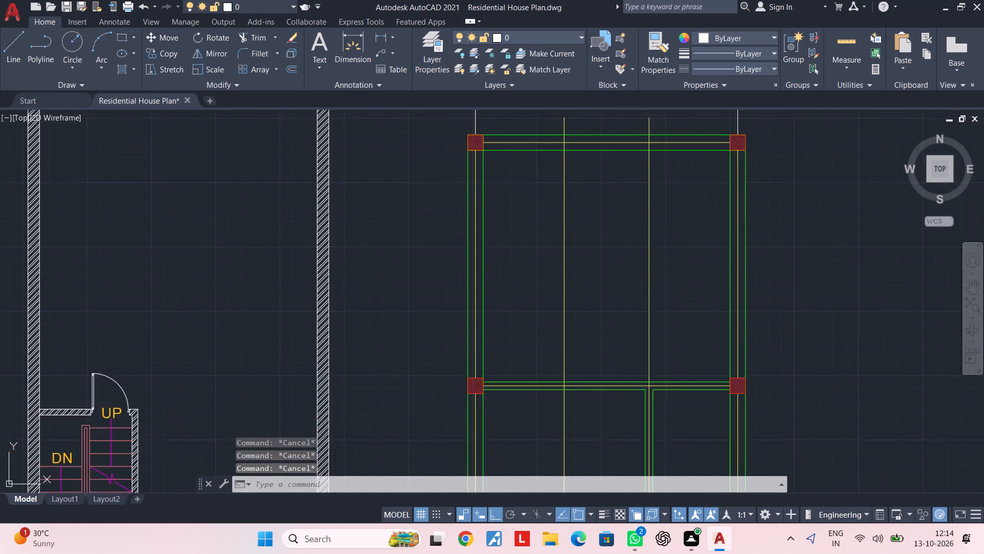
{"action": "middle_click_drag", "start_coordinate": [614, 197], "coordinate": [602, 222]}
{"action": "key", "text": "Escape"}
{"action": "middle_click_drag", "start_coordinate": [601, 245], "coordinate": [593, 76]}
{"action": "scroll", "coordinate": [609, 312], "scroll_direction": "down", "scroll_amount": 2}
{"action": "middle_click_drag", "start_coordinate": [609, 298], "coordinate": [605, 230]}
{"action": "key", "text": "Escape"}
{"action": "key", "text": "Escape"}
{"action": "key", "text": "Escape"}
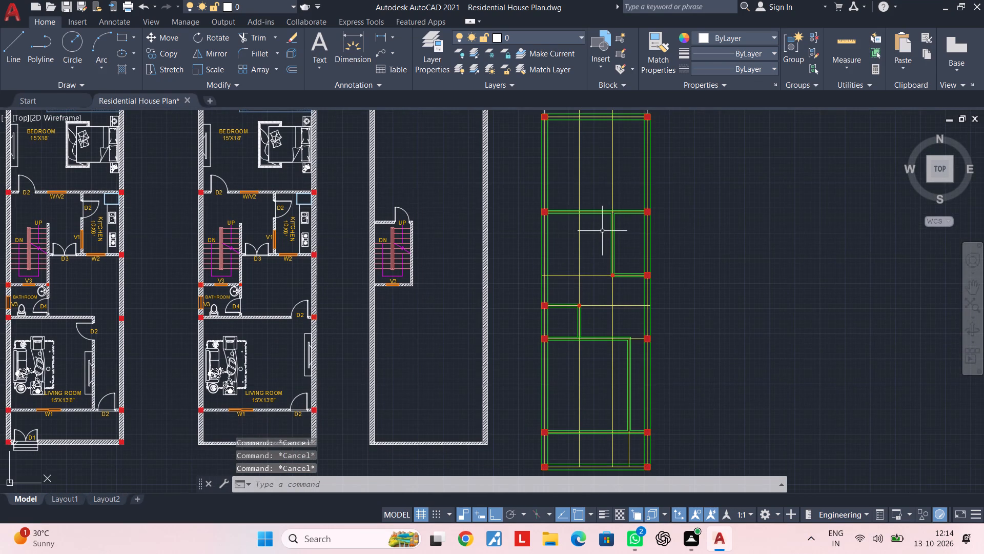
{"action": "middle_click_drag", "start_coordinate": [602, 231], "coordinate": [601, 261]}
{"action": "key", "text": "Escape"}
{"action": "key", "text": "Escape"}
{"action": "middle_click_drag", "start_coordinate": [561, 225], "coordinate": [556, 277]}
{"action": "scroll", "coordinate": [560, 216], "scroll_direction": "up", "scroll_amount": 2}
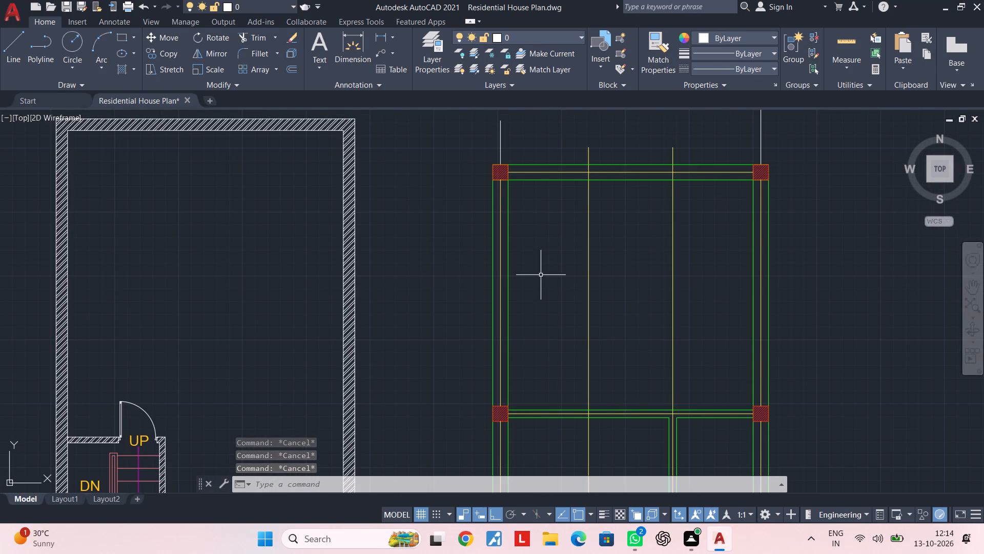
{"action": "scroll", "coordinate": [541, 275], "scroll_direction": "down", "scroll_amount": 1}
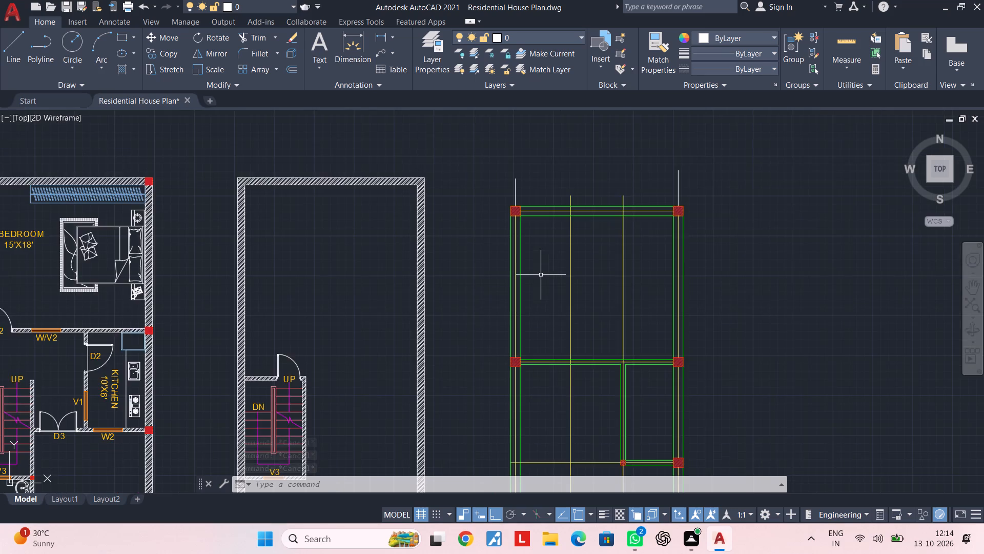
{"action": "middle_click_drag", "start_coordinate": [541, 275], "coordinate": [541, 318]}
{"action": "key", "text": "Escape"}
{"action": "key", "text": "Escape"}
{"action": "middle_click", "coordinate": [547, 280]}
{"action": "key", "text": "Escape"}
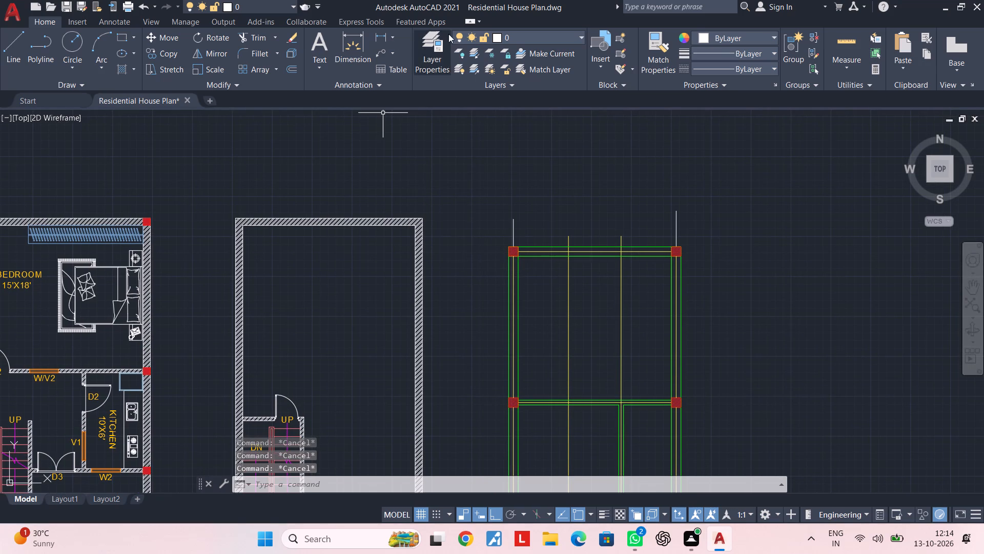
Create a new layer named Dimension with index colour 130.
{"action": "left_click", "coordinate": [436, 47]}
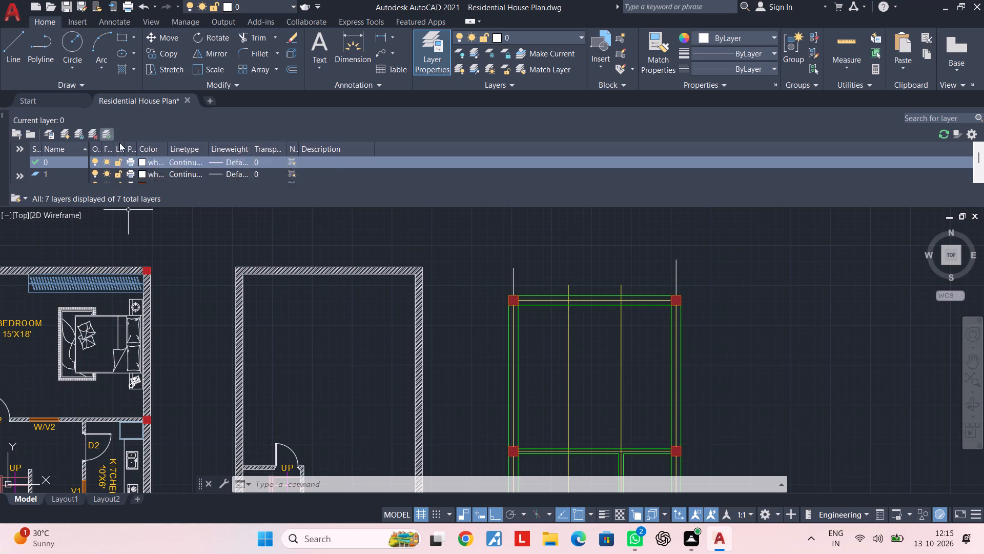
{"action": "left_click", "coordinate": [67, 136]}
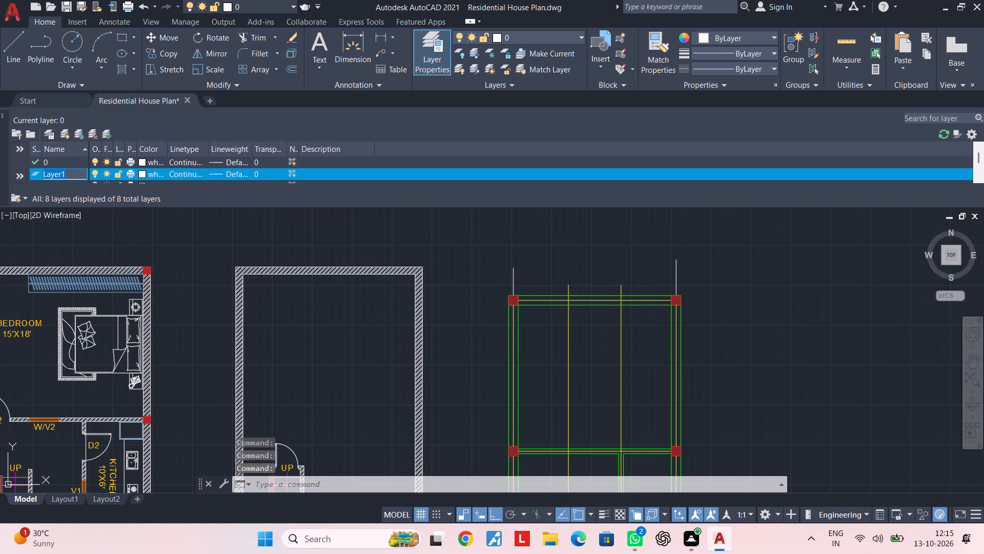
{"action": "key", "text": "BackSpace"}
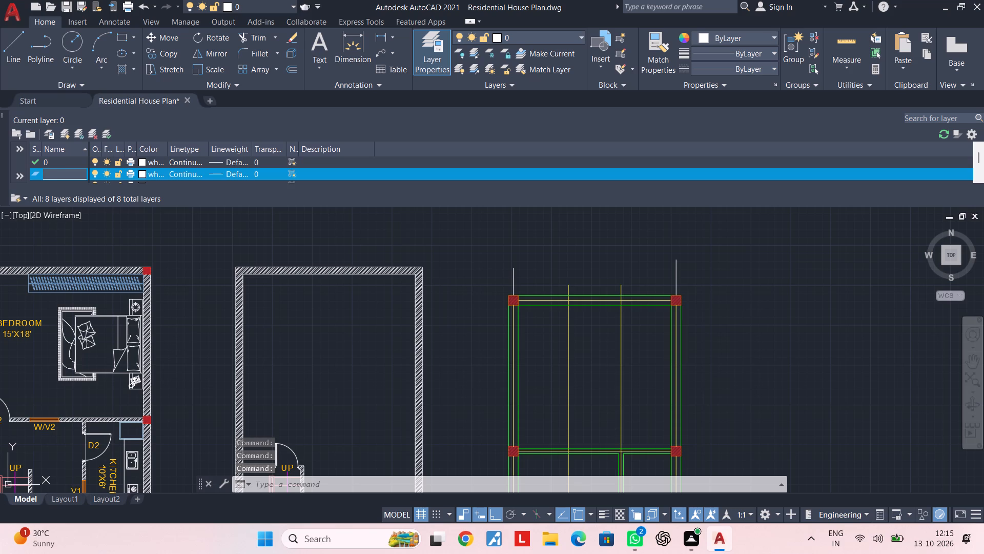
{"action": "key", "text": "d"}
{"action": "type", "text": "imension"}
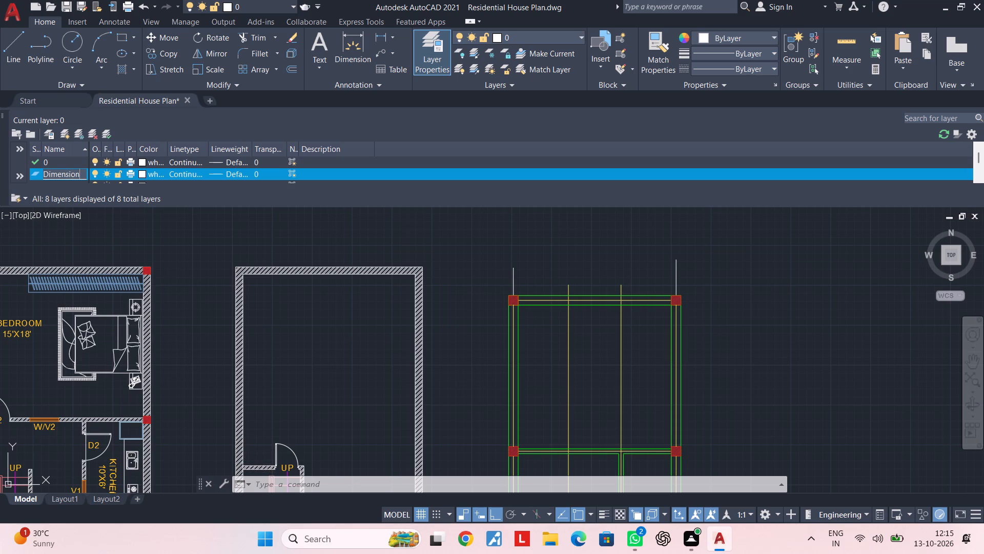
{"action": "left_click", "coordinate": [142, 174]}
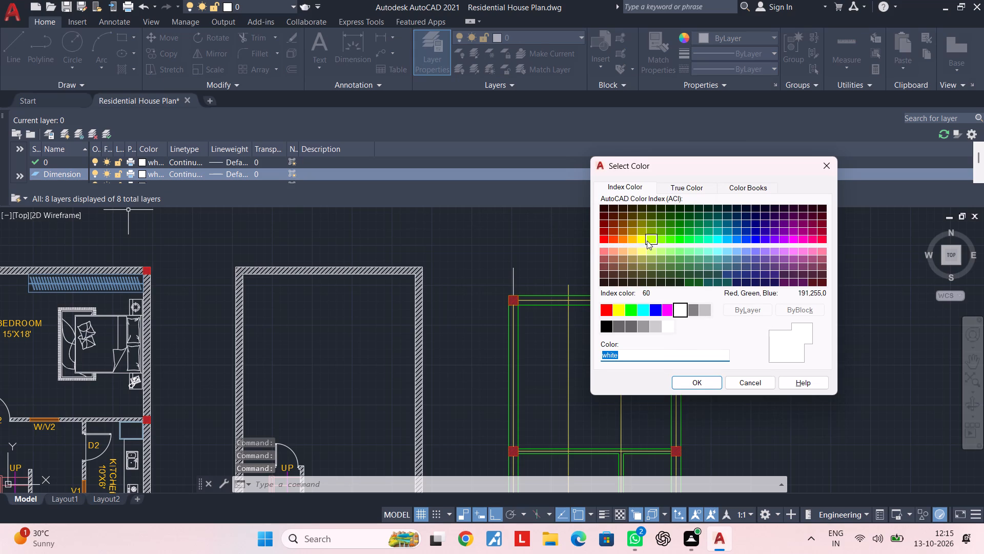
{"action": "left_click", "coordinate": [706, 240]}
{"action": "left_click", "coordinate": [720, 242]}
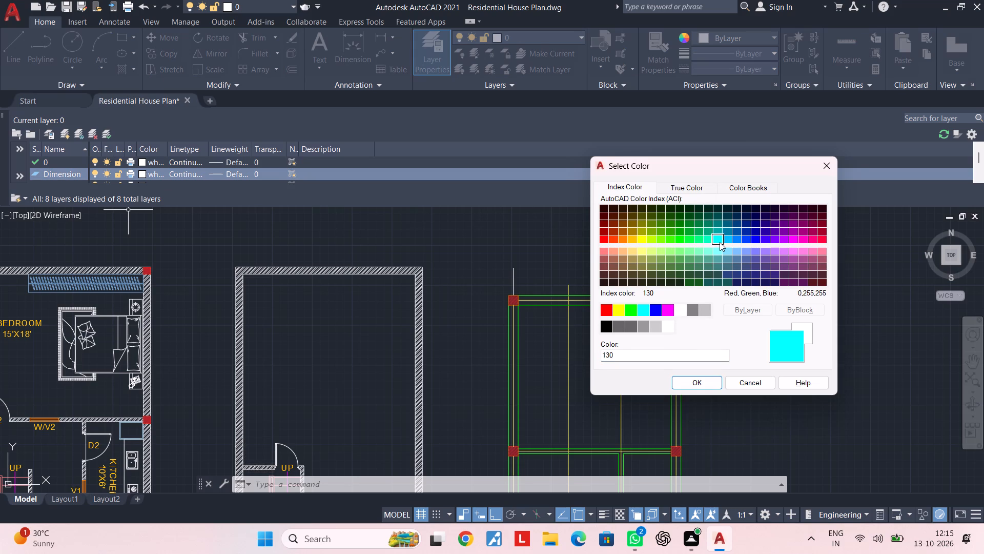
{"action": "left_click", "coordinate": [701, 382]}
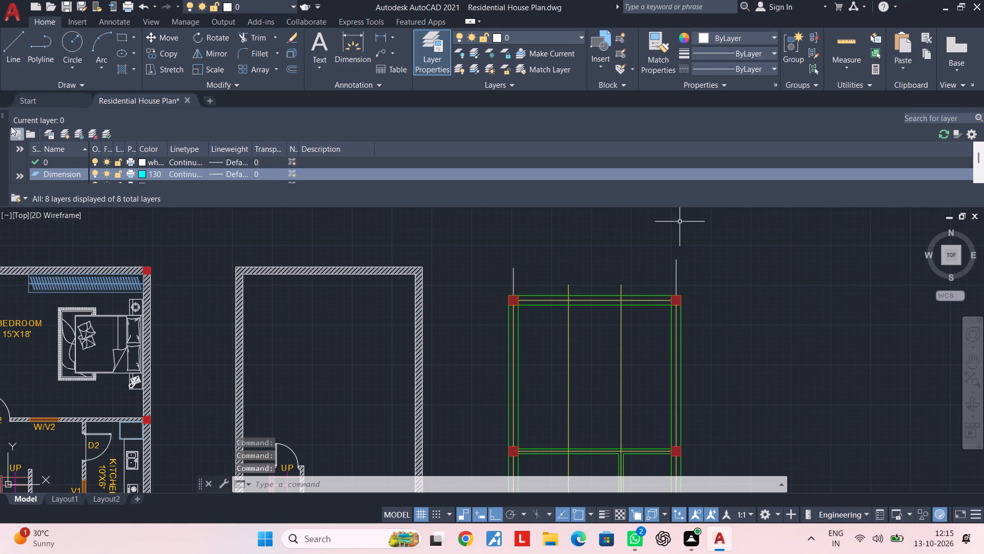
{"action": "left_click", "coordinate": [1, 113]}
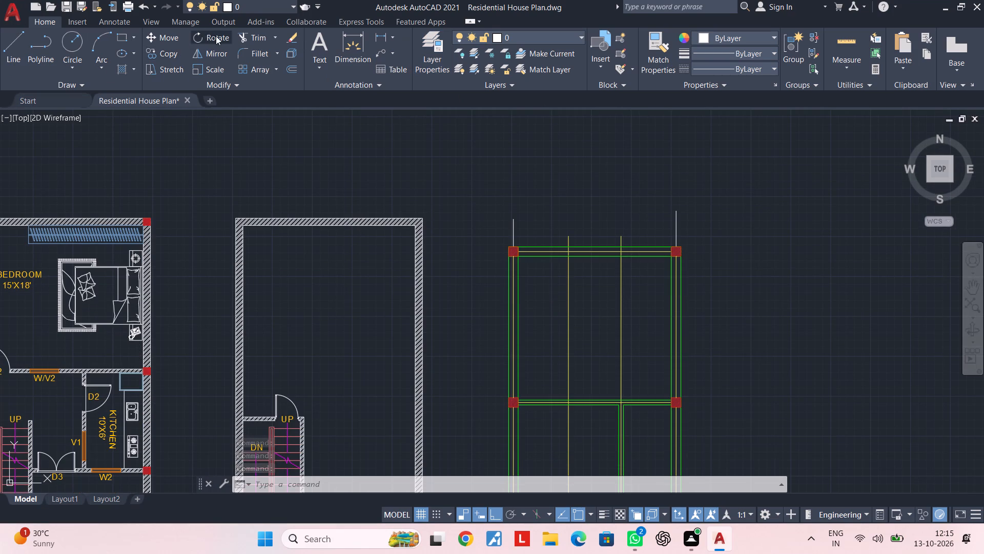
Add a linear dimension above the top wall from the top-left column's midpoint to the first interior vertical centreline.
{"action": "left_click", "coordinate": [384, 34]}
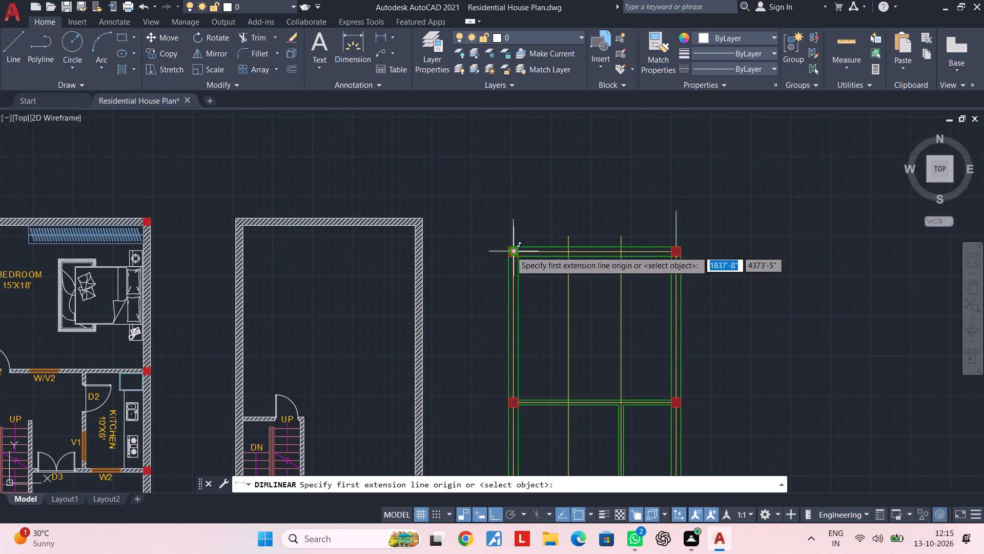
{"action": "scroll", "coordinate": [517, 249], "scroll_direction": "up", "scroll_amount": 5}
{"action": "left_click", "coordinate": [480, 230]}
{"action": "scroll", "coordinate": [621, 235], "scroll_direction": "down", "scroll_amount": 2}
{"action": "middle_click_drag", "start_coordinate": [621, 235], "coordinate": [568, 235]}
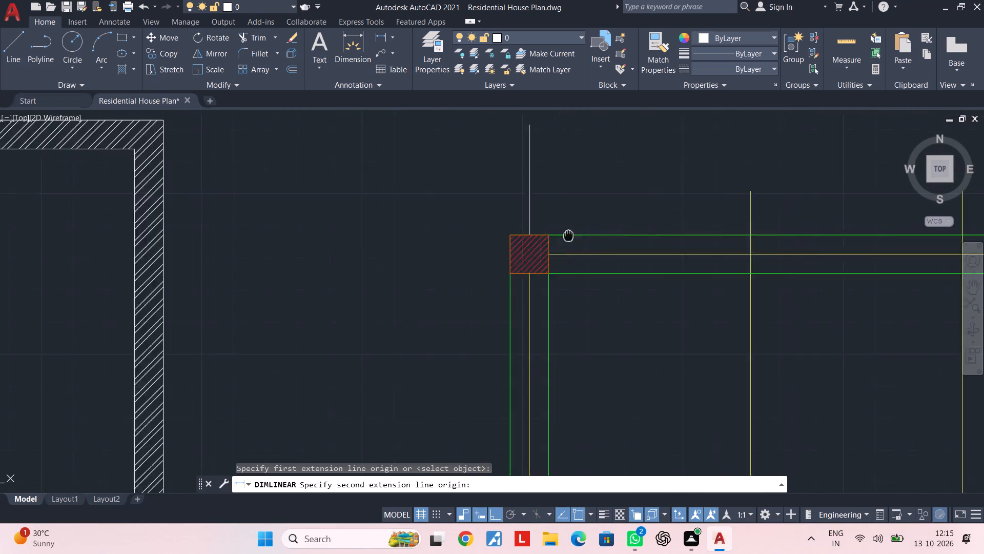
{"action": "middle_click_drag", "start_coordinate": [568, 235], "coordinate": [438, 231]}
{"action": "left_click", "coordinate": [606, 231]}
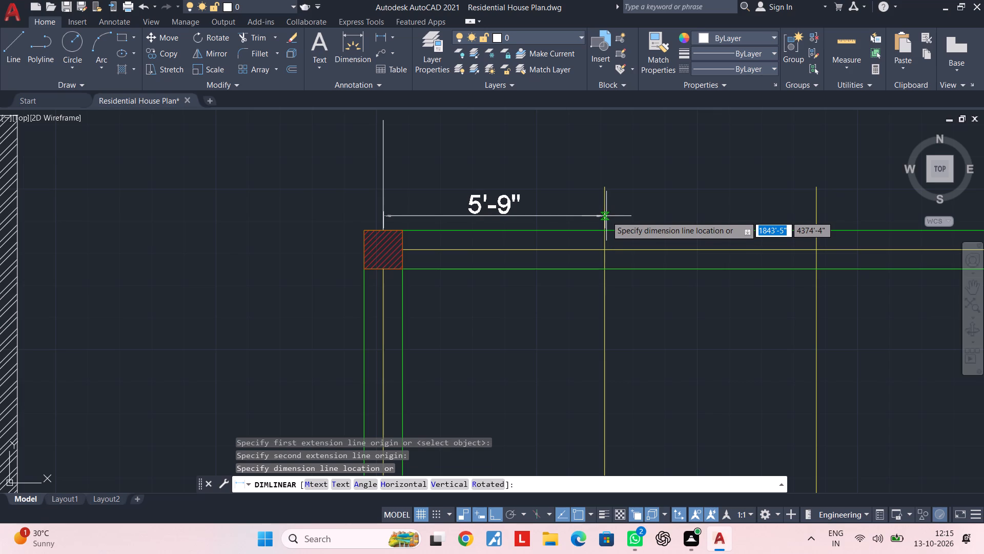
{"action": "left_click", "coordinate": [605, 200]}
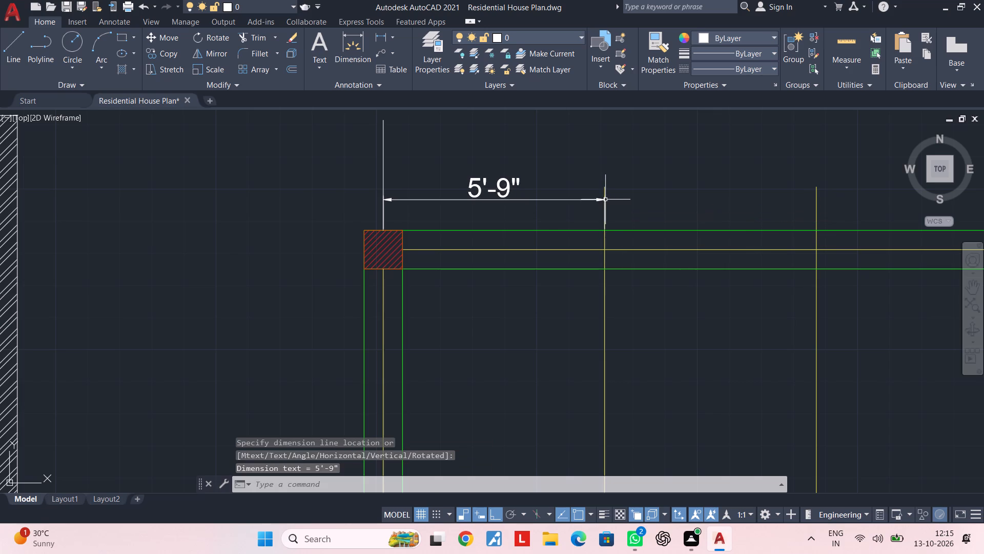
{"action": "key", "text": "Escape"}
Make the Dimension layer the current layer.
{"action": "middle_click_drag", "start_coordinate": [571, 205], "coordinate": [486, 210]}
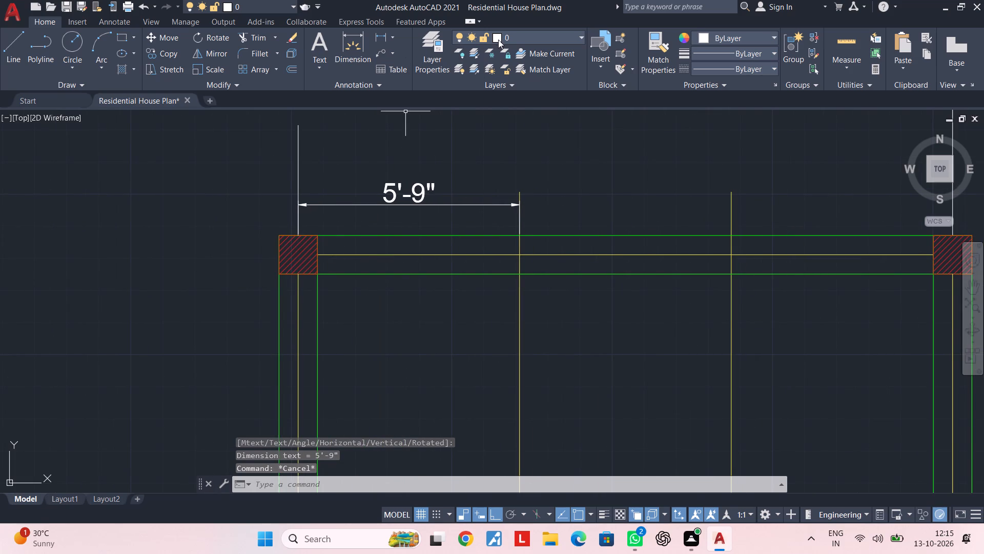
{"action": "left_click", "coordinate": [501, 37]}
{"action": "left_click", "coordinate": [517, 113]}
{"action": "key", "text": "Escape"}
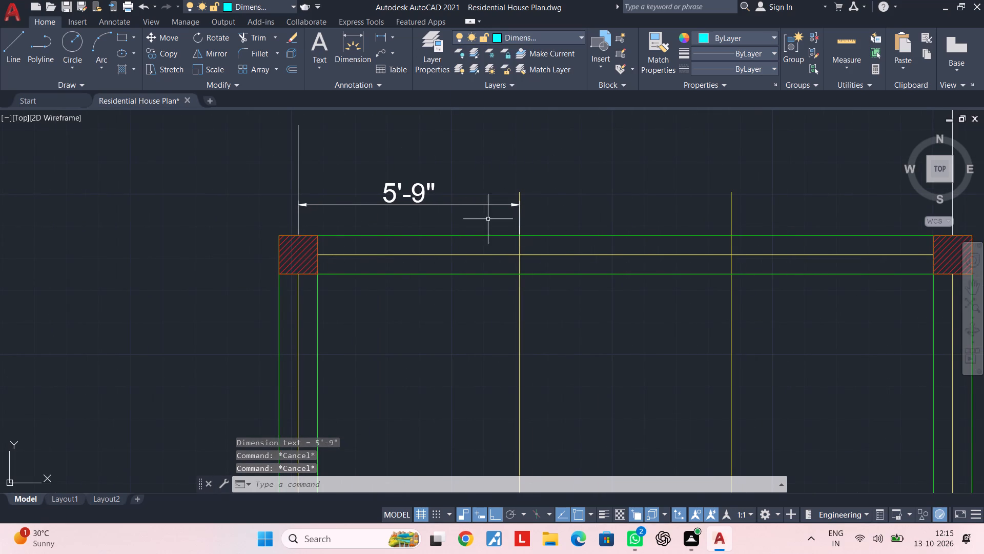
Move the linear dimension above the top wall onto the Dimension layer.
{"action": "left_click", "coordinate": [480, 212]}
{"action": "left_click", "coordinate": [459, 190]}
{"action": "left_click", "coordinate": [531, 39]}
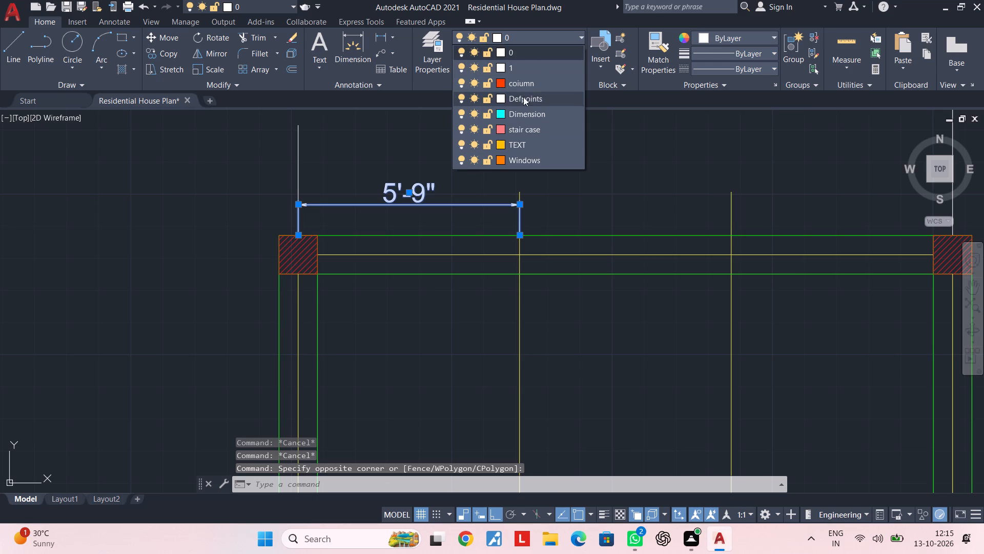
{"action": "left_click", "coordinate": [523, 110]}
{"action": "key", "text": "Escape"}
Add a linear dimension above the top wall between the two interior vertical centrelines, aligned with the existing dimension.
{"action": "scroll", "coordinate": [576, 205], "scroll_direction": "down", "scroll_amount": 1}
{"action": "middle_click_drag", "start_coordinate": [576, 205], "coordinate": [476, 204]}
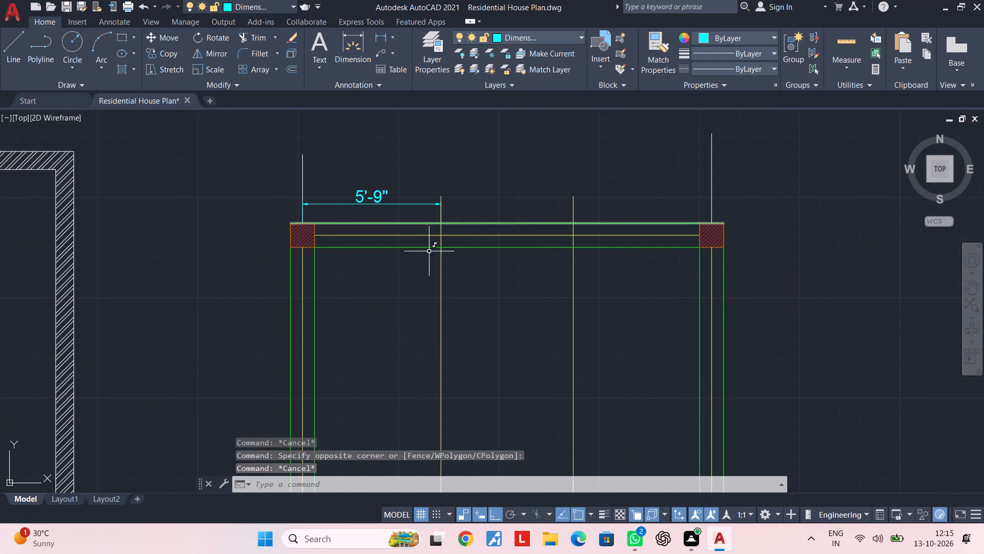
{"action": "scroll", "coordinate": [430, 553], "scroll_direction": "up", "scroll_amount": 1}
{"action": "left_click", "coordinate": [379, 33]}
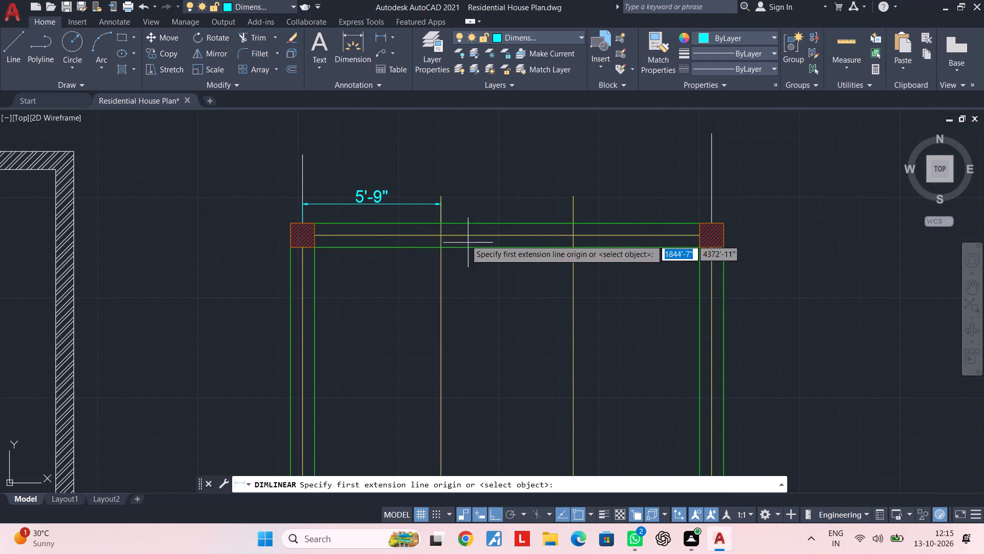
{"action": "left_click", "coordinate": [442, 207]}
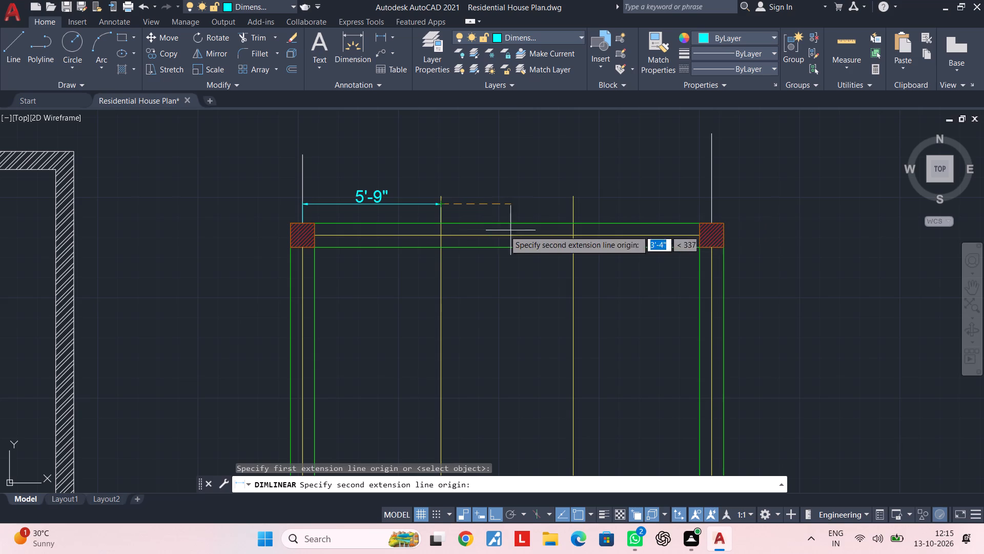
{"action": "key", "text": "space"}
{"action": "key", "text": "space"}
{"action": "left_click", "coordinate": [441, 222]}
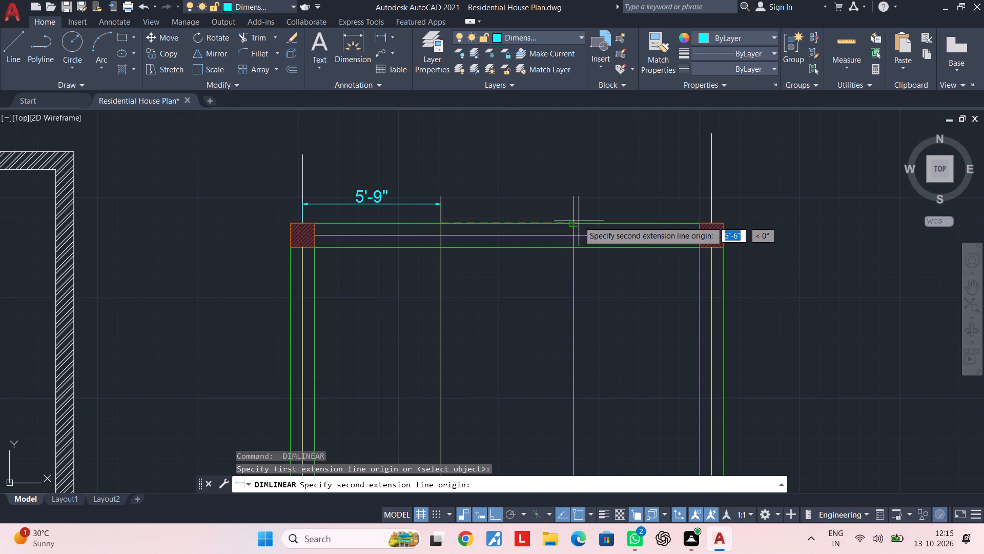
{"action": "left_click", "coordinate": [570, 222]}
{"action": "left_click", "coordinate": [444, 204]}
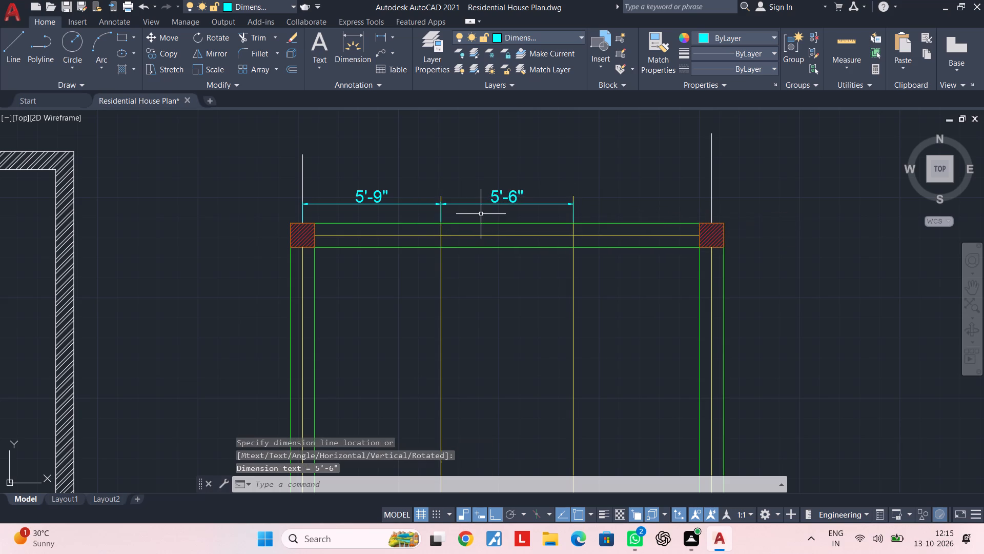
Add an aligned linear dimension above the top wall from the second interior vertical centreline to the top-right column's midpoint.
{"action": "middle_click_drag", "start_coordinate": [474, 213], "coordinate": [387, 212]}
{"action": "key", "text": "Escape"}
{"action": "key", "text": "Escape"}
{"action": "middle_click_drag", "start_coordinate": [494, 209], "coordinate": [424, 206]}
{"action": "key", "text": "space"}
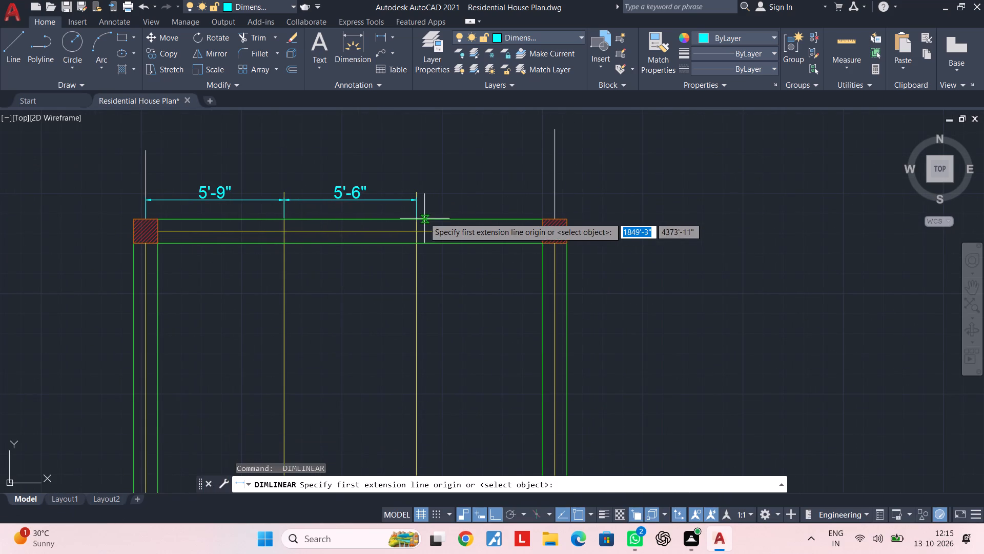
{"action": "scroll", "coordinate": [424, 216], "scroll_direction": "up", "scroll_amount": 2}
{"action": "left_click", "coordinate": [399, 223]}
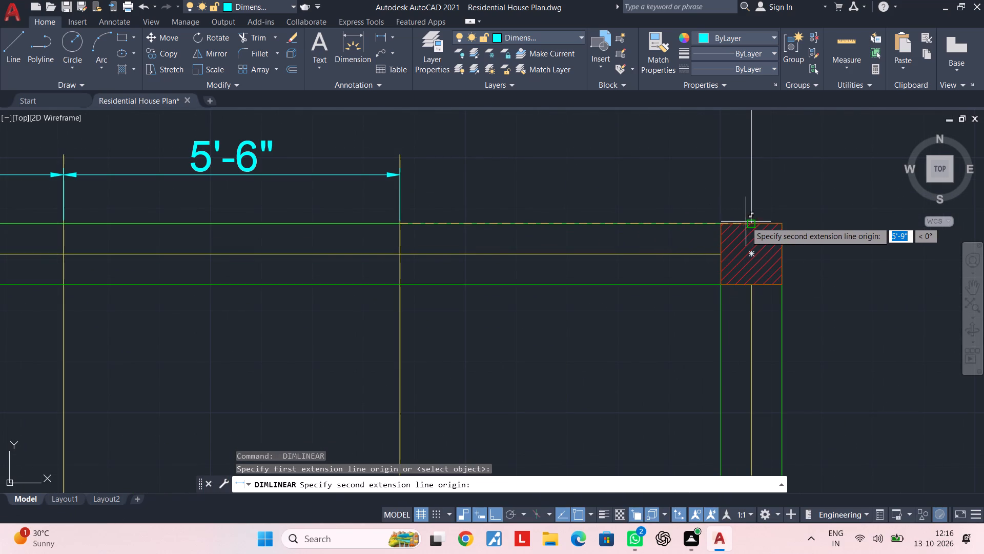
{"action": "left_click", "coordinate": [750, 222]}
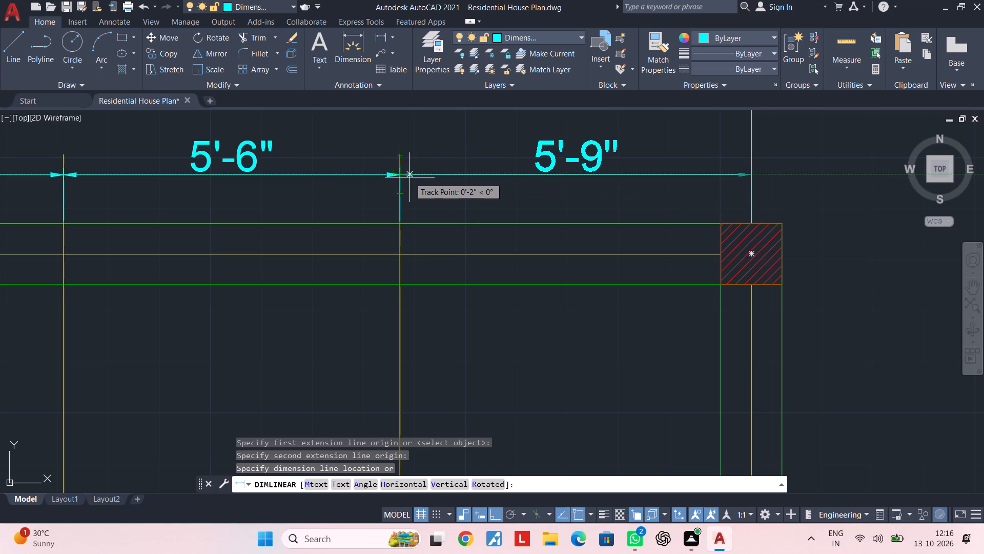
{"action": "left_click", "coordinate": [404, 177]}
{"action": "key", "text": "Escape"}
{"action": "scroll", "coordinate": [453, 213], "scroll_direction": "down", "scroll_amount": 3}
{"action": "middle_click_drag", "start_coordinate": [470, 224], "coordinate": [467, 172]}
{"action": "key", "text": "Escape"}
{"action": "middle_click_drag", "start_coordinate": [397, 223], "coordinate": [517, 222]}
{"action": "key", "text": "Escape"}
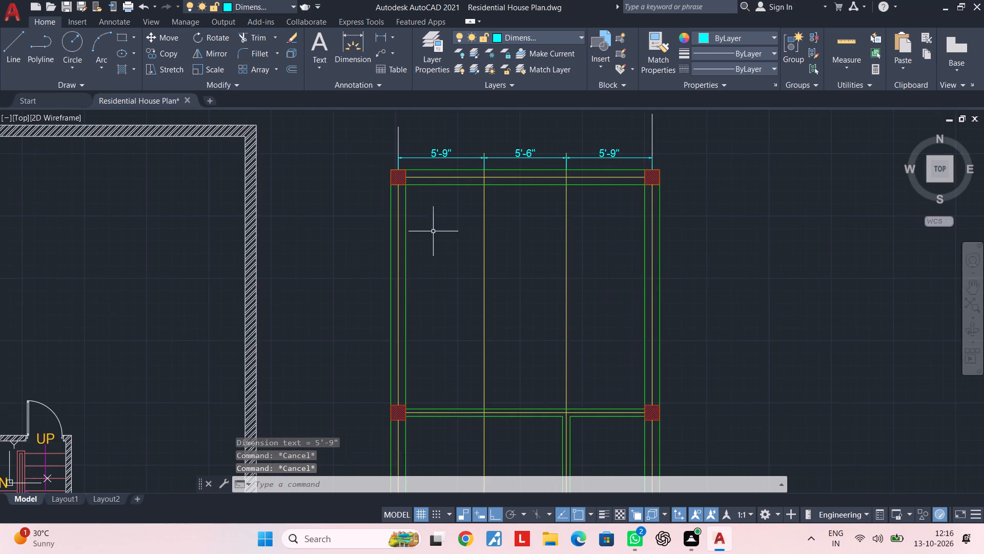
Add a vertical linear dimension outside the left wall from the top-left column's midpoint to the second left column's midpoint.
{"action": "middle_click_drag", "start_coordinate": [430, 231], "coordinate": [475, 221]}
{"action": "key", "text": "space"}
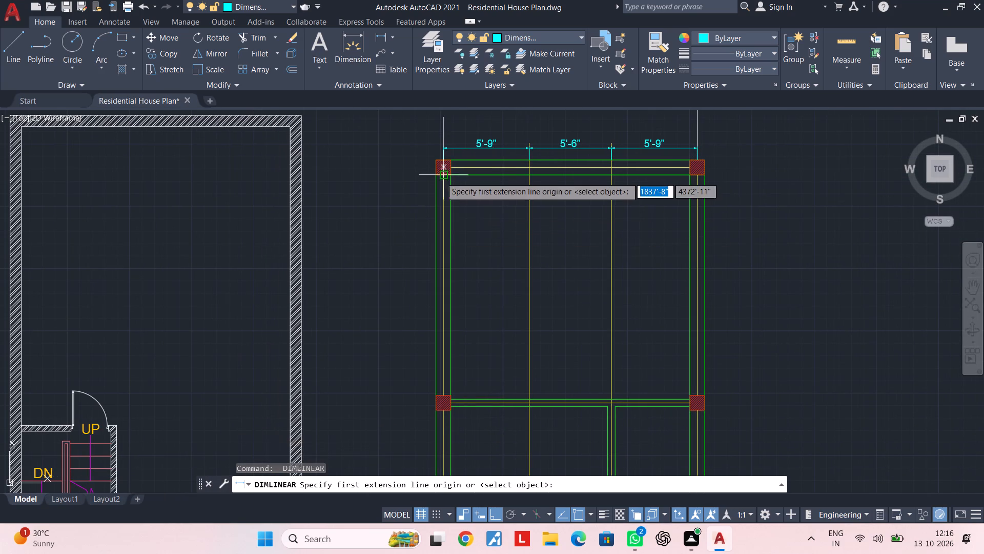
{"action": "scroll", "coordinate": [437, 163], "scroll_direction": "up", "scroll_amount": 3}
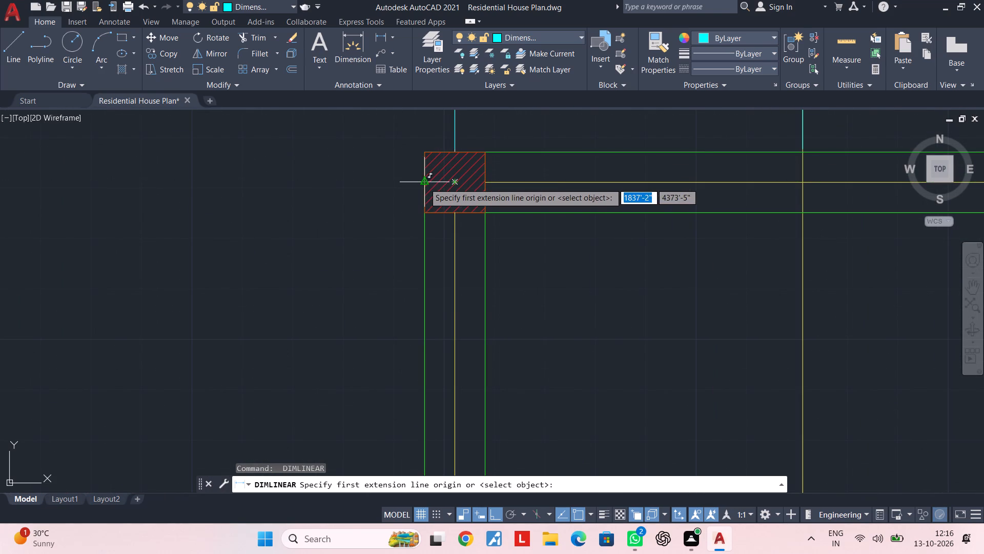
{"action": "left_click", "coordinate": [424, 183]}
{"action": "scroll", "coordinate": [422, 288], "scroll_direction": "down", "scroll_amount": 1}
{"action": "middle_click_drag", "start_coordinate": [425, 282], "coordinate": [427, 117]}
{"action": "middle_click_drag", "start_coordinate": [427, 285], "coordinate": [433, 130]}
{"action": "scroll", "coordinate": [428, 349], "scroll_direction": "down", "scroll_amount": 3}
{"action": "middle_click_drag", "start_coordinate": [432, 309], "coordinate": [432, 307]}
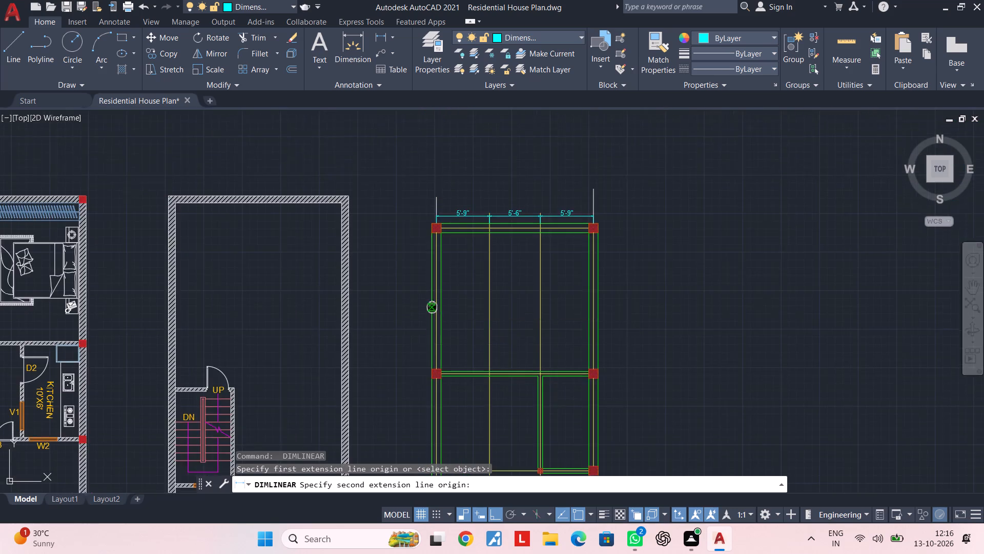
{"action": "middle_click_drag", "start_coordinate": [432, 307], "coordinate": [433, 274]}
{"action": "scroll", "coordinate": [426, 334], "scroll_direction": "up", "scroll_amount": 3}
{"action": "left_click", "coordinate": [436, 351]}
{"action": "scroll", "coordinate": [418, 351], "scroll_direction": "down", "scroll_amount": 2}
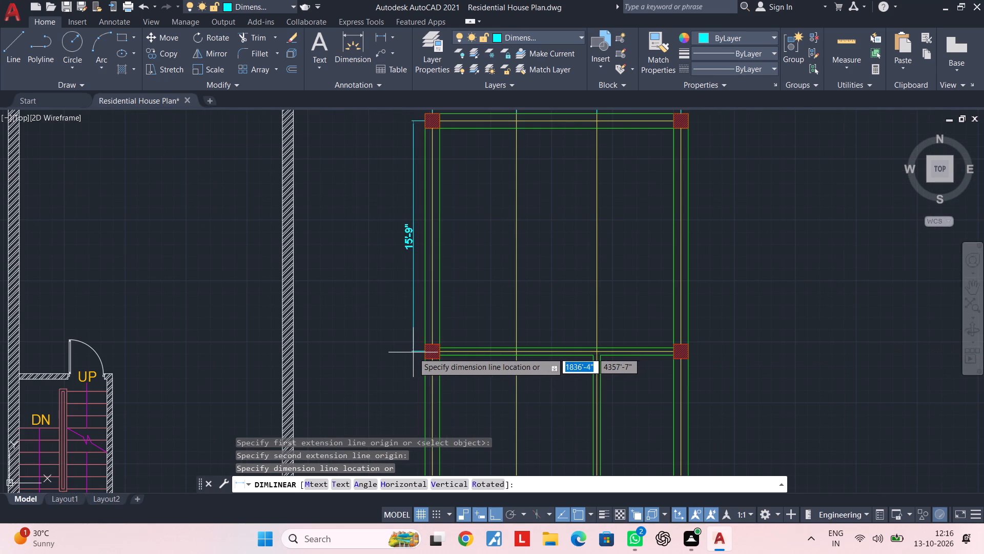
{"action": "left_click", "coordinate": [408, 352]}
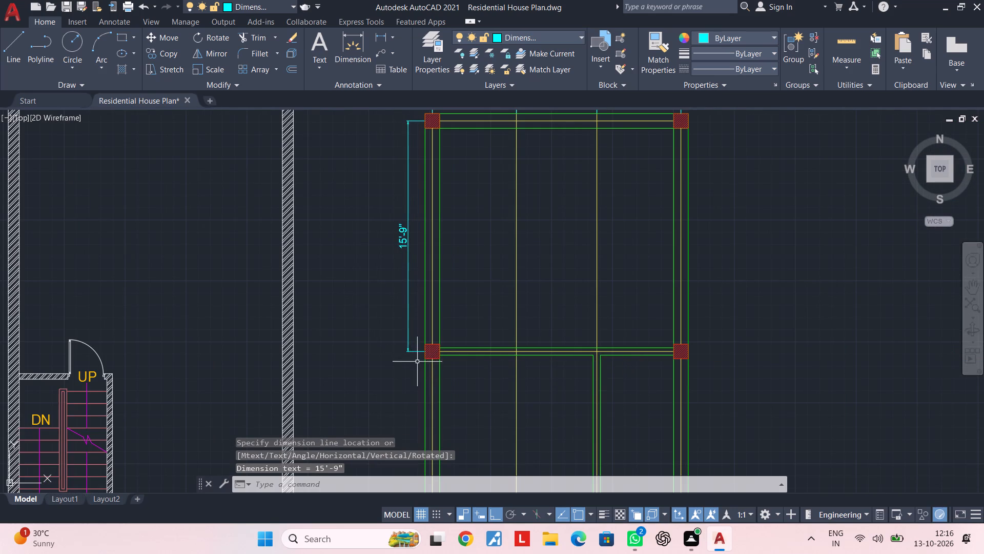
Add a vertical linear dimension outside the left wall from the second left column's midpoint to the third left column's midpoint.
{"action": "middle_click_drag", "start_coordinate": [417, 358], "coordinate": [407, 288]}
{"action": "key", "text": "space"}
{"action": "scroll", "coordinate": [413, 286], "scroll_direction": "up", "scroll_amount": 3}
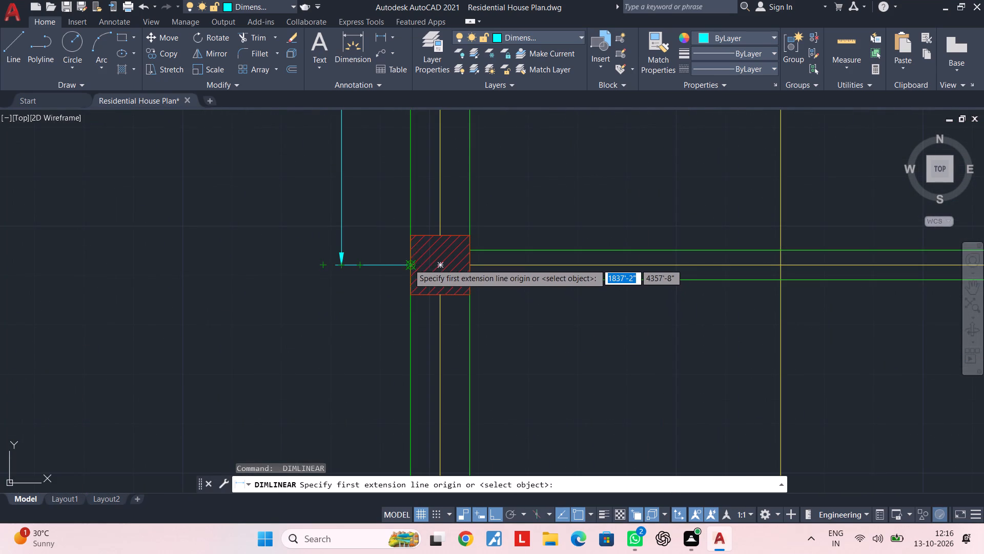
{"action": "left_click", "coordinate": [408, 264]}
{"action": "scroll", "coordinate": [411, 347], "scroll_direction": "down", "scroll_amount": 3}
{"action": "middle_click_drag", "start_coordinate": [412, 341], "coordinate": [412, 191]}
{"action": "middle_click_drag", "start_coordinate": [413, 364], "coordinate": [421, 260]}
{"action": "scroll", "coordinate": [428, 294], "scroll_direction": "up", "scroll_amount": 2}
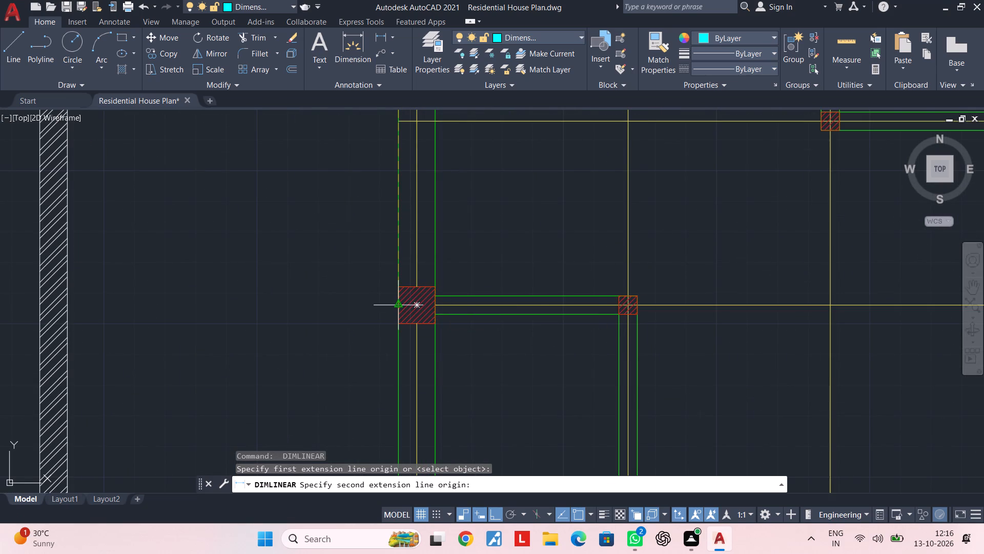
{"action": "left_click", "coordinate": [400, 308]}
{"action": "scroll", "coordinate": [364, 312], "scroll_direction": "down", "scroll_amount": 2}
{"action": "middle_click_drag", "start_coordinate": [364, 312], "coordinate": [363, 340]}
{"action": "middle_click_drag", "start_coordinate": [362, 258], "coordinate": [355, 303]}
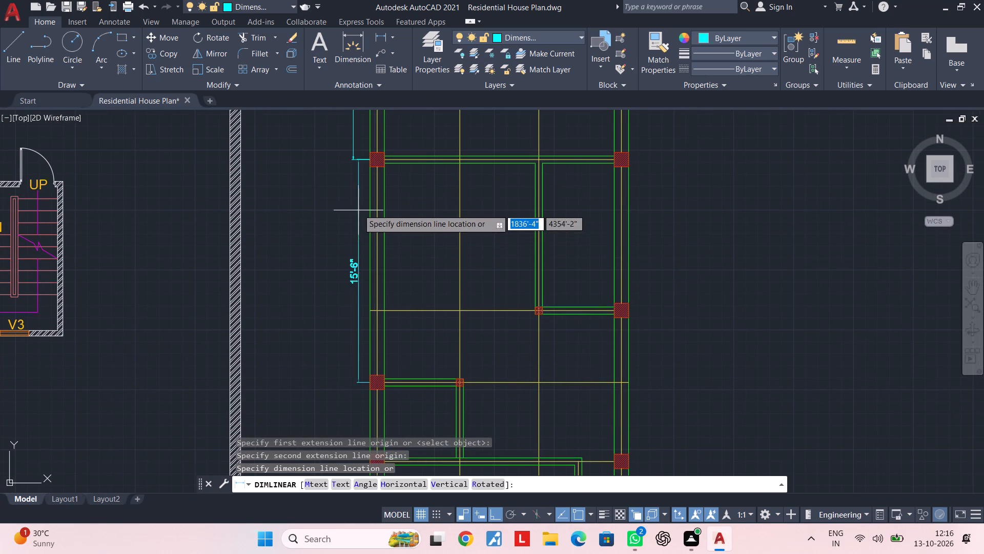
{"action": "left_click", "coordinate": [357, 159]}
Add a vertical linear dimension outside the left wall between the third and fourth left columns' midpoints, aligned with the dimension above.
{"action": "scroll", "coordinate": [359, 315], "scroll_direction": "down", "scroll_amount": 1}
{"action": "middle_click_drag", "start_coordinate": [362, 308], "coordinate": [373, 203]}
{"action": "middle_click_drag", "start_coordinate": [369, 271], "coordinate": [393, 201]}
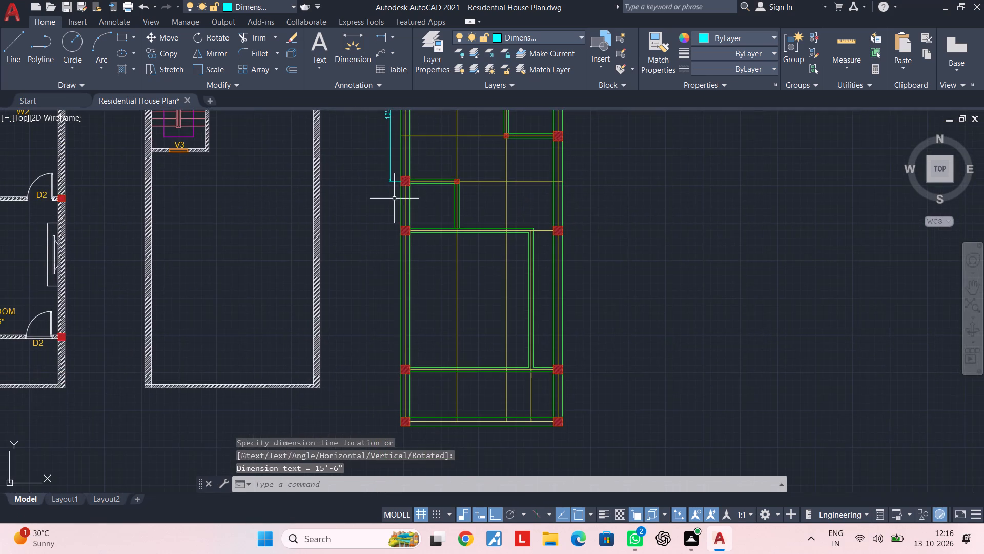
{"action": "key", "text": "space"}
{"action": "scroll", "coordinate": [405, 171], "scroll_direction": "up", "scroll_amount": 3}
{"action": "left_click", "coordinate": [372, 212]}
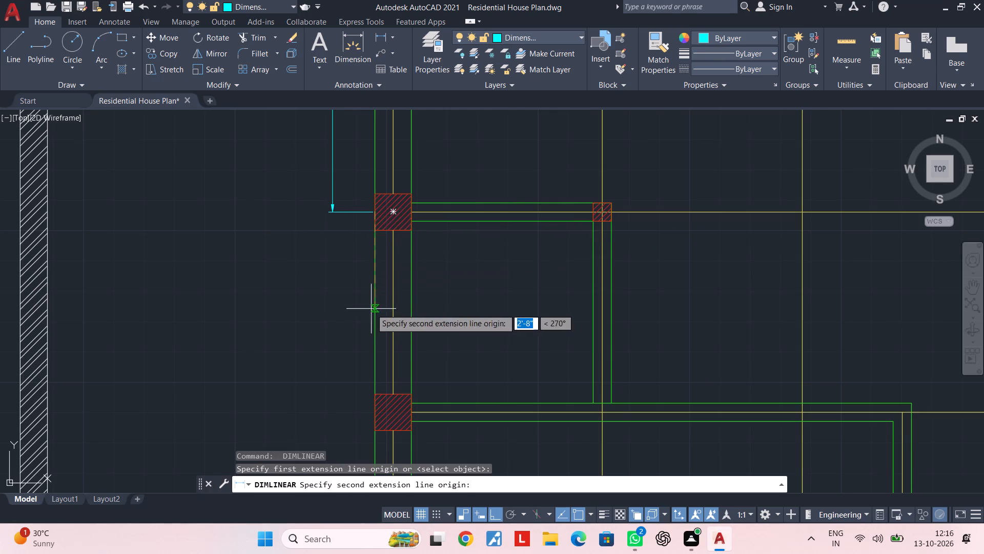
{"action": "middle_click_drag", "start_coordinate": [377, 300], "coordinate": [381, 202]}
{"action": "left_click", "coordinate": [381, 318]}
{"action": "middle_click_drag", "start_coordinate": [372, 266], "coordinate": [362, 352]}
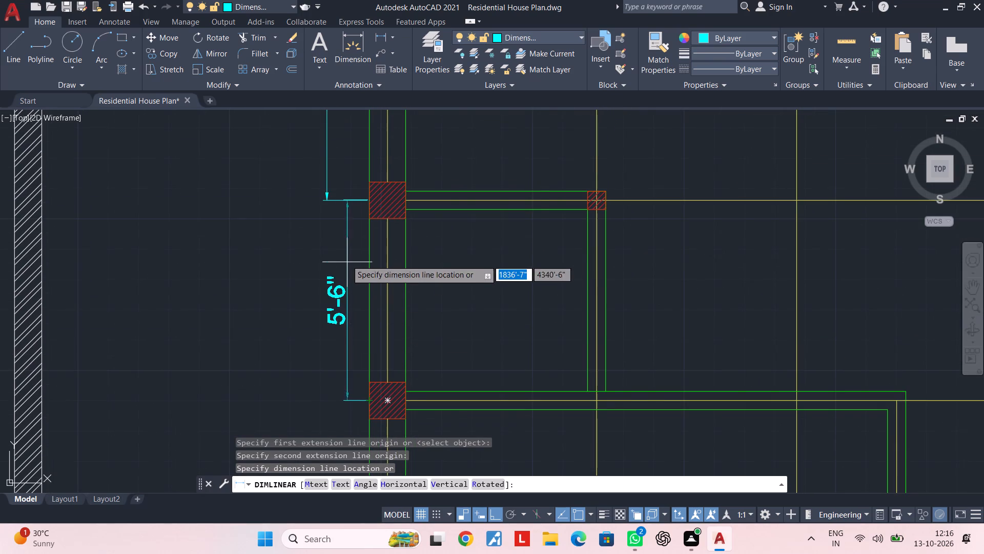
{"action": "left_click", "coordinate": [327, 198]}
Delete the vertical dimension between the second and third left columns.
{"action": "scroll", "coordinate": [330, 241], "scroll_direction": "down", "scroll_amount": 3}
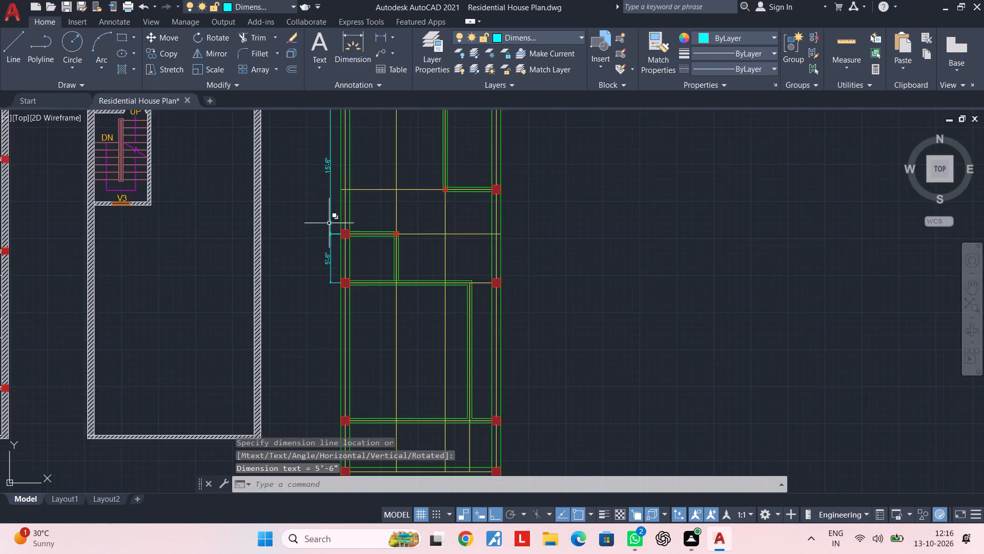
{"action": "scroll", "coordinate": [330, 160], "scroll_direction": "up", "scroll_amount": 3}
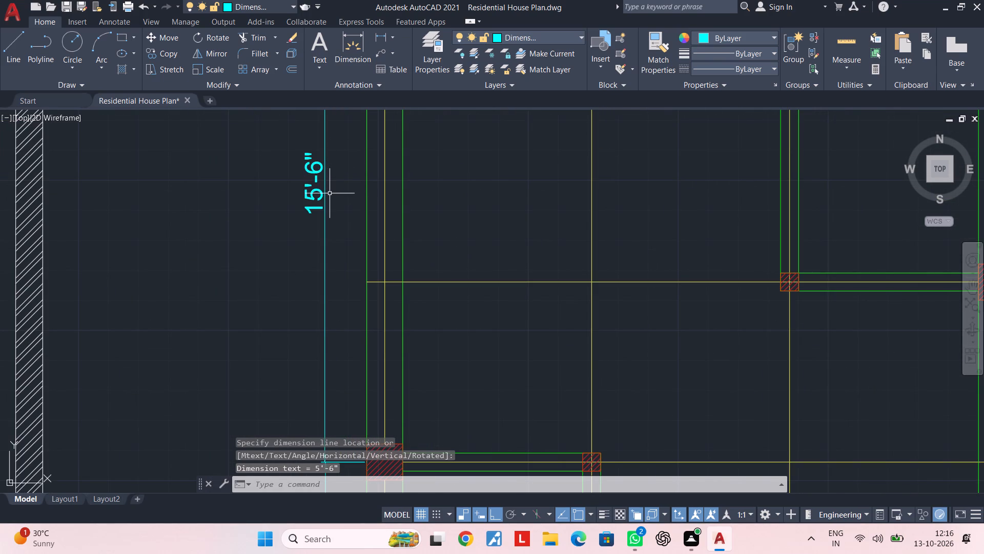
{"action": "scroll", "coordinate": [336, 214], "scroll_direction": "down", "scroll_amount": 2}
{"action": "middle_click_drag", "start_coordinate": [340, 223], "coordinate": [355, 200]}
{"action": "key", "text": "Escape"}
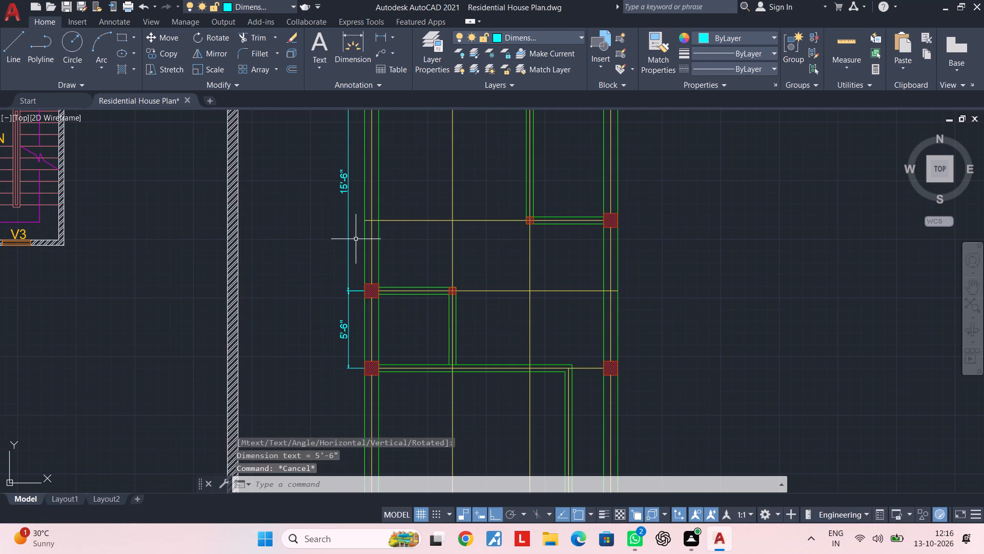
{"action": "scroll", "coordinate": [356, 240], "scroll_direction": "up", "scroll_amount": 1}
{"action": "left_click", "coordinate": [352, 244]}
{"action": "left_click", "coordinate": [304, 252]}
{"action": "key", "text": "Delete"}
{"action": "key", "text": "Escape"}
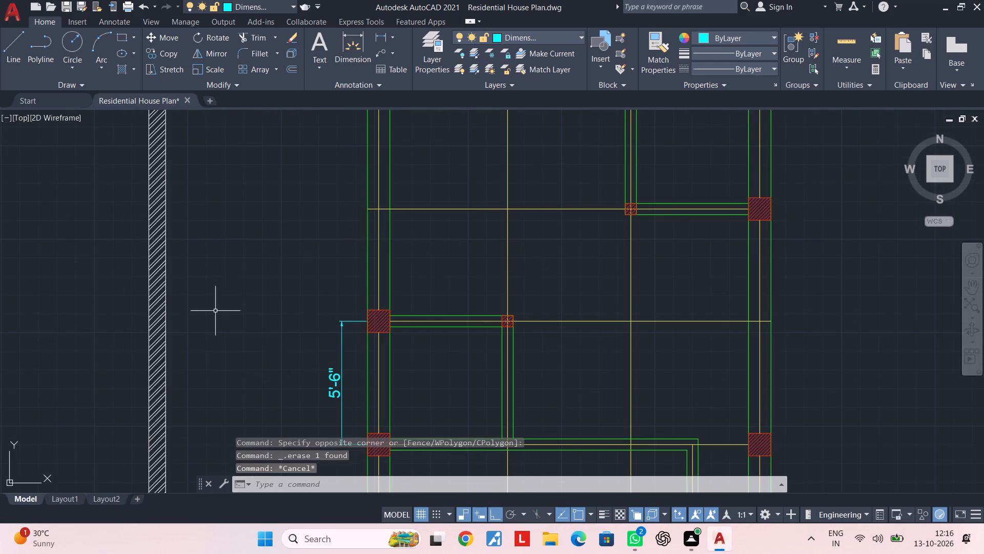
Add a vertical linear dimension outside the left wall from the second left column's midpoint to the horizontal centreline below it.
{"action": "scroll", "coordinate": [223, 308], "scroll_direction": "down", "scroll_amount": 2}
{"action": "middle_click_drag", "start_coordinate": [298, 241], "coordinate": [314, 341]}
{"action": "key", "text": "space"}
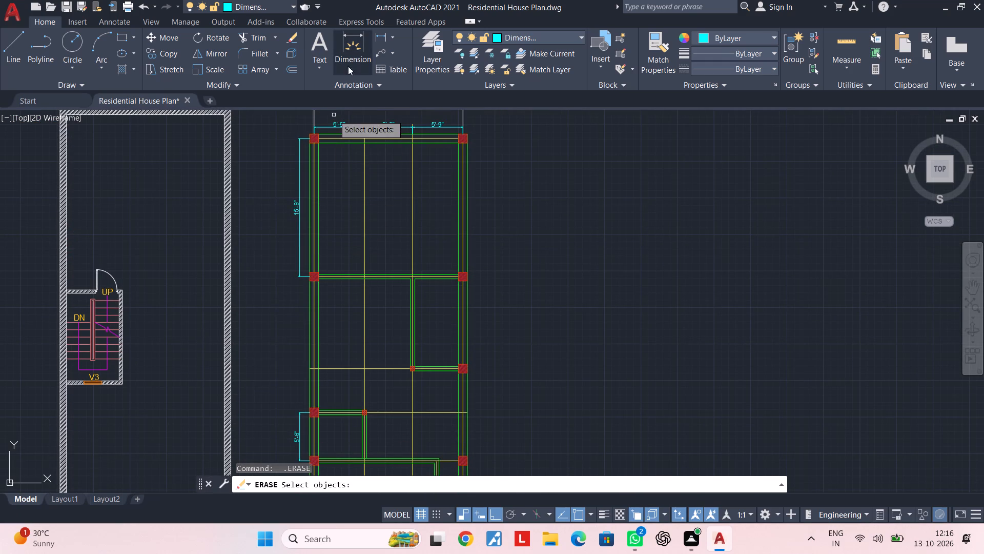
{"action": "key", "text": "Escape"}
{"action": "left_click", "coordinate": [389, 34]}
{"action": "left_click", "coordinate": [382, 38]}
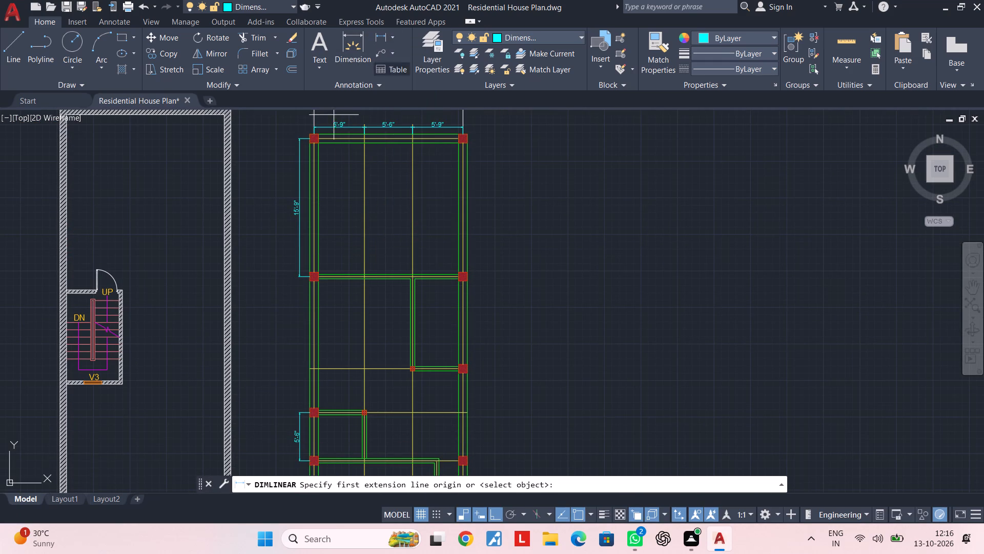
{"action": "middle_click_drag", "start_coordinate": [329, 263], "coordinate": [414, 220]}
{"action": "scroll", "coordinate": [405, 222], "scroll_direction": "up", "scroll_amount": 3}
{"action": "left_click", "coordinate": [353, 265]}
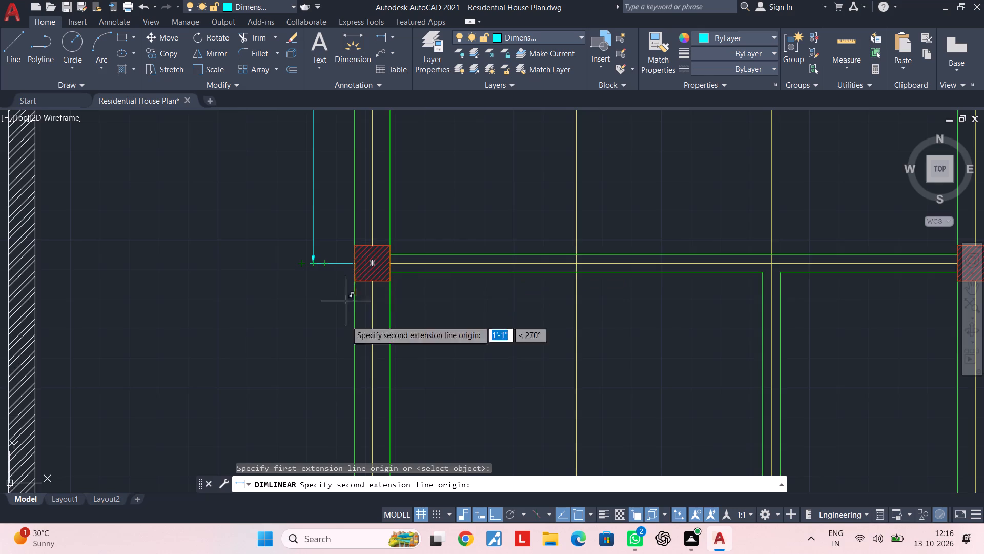
{"action": "middle_click_drag", "start_coordinate": [353, 360], "coordinate": [373, 94]}
{"action": "left_click", "coordinate": [377, 373]}
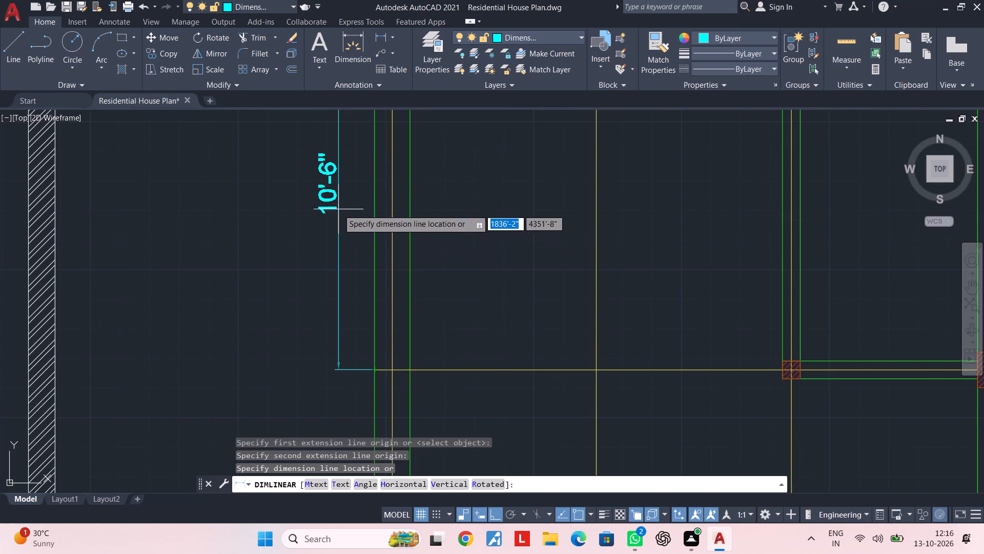
{"action": "scroll", "coordinate": [324, 201], "scroll_direction": "down", "scroll_amount": 1}
{"action": "middle_click_drag", "start_coordinate": [324, 205], "coordinate": [317, 326]}
{"action": "left_click", "coordinate": [324, 195]}
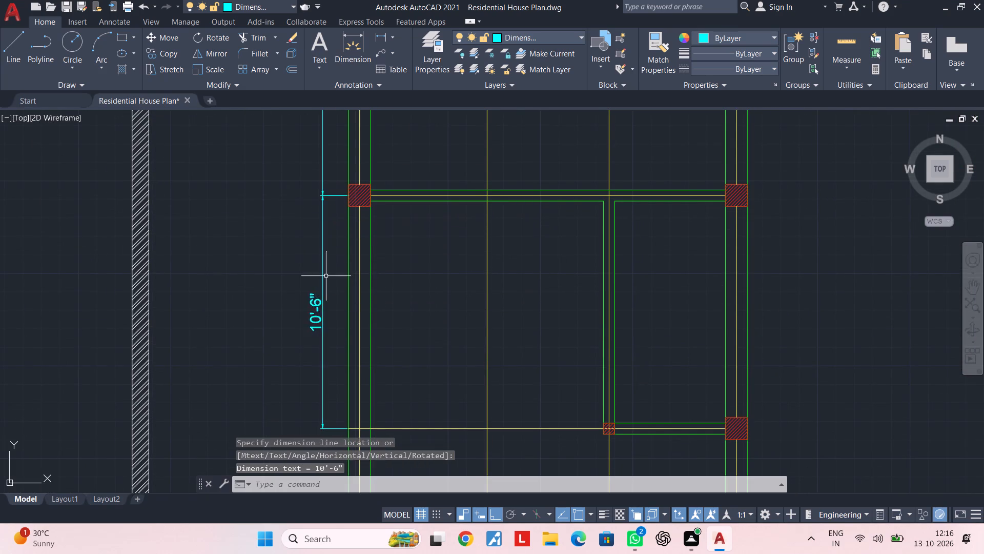
Add an aligned vertical dimension from that horizontal centreline's end on the left wall to the third left column's midpoint.
{"action": "middle_click_drag", "start_coordinate": [326, 276], "coordinate": [357, 146]}
{"action": "middle_click_drag", "start_coordinate": [371, 251], "coordinate": [393, 222]}
{"action": "key", "text": "space"}
{"action": "scroll", "coordinate": [391, 273], "scroll_direction": "up", "scroll_amount": 2}
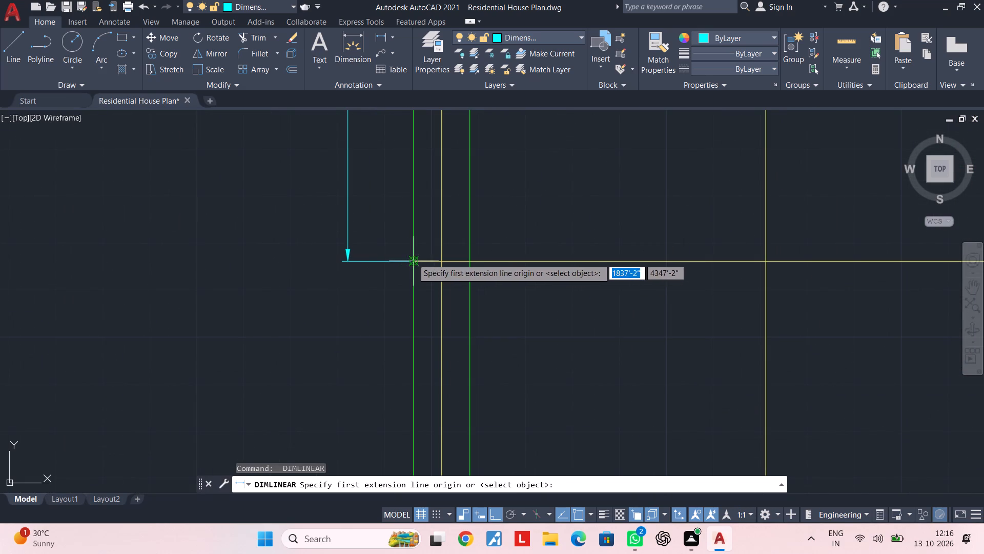
{"action": "left_click", "coordinate": [413, 259]}
{"action": "middle_click_drag", "start_coordinate": [414, 327], "coordinate": [428, 106]}
{"action": "left_click", "coordinate": [429, 326]}
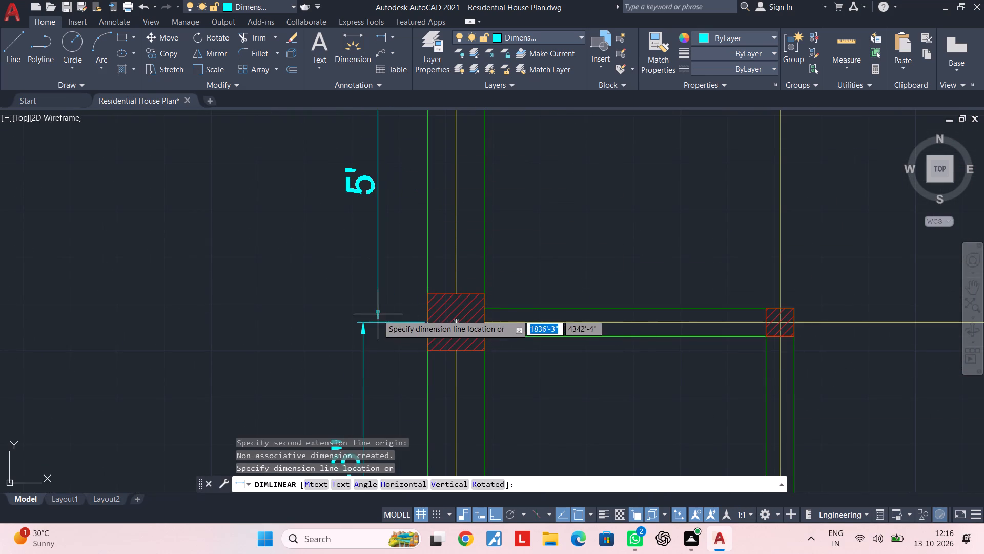
{"action": "left_click", "coordinate": [362, 321]}
Add a vertical linear dimension outside the left wall between the fourth and fifth left columns' midpoints, aligned with the dimension above.
{"action": "scroll", "coordinate": [368, 307], "scroll_direction": "down", "scroll_amount": 4}
{"action": "scroll", "coordinate": [369, 260], "scroll_direction": "up", "scroll_amount": 3}
{"action": "middle_click_drag", "start_coordinate": [369, 274], "coordinate": [379, 203]}
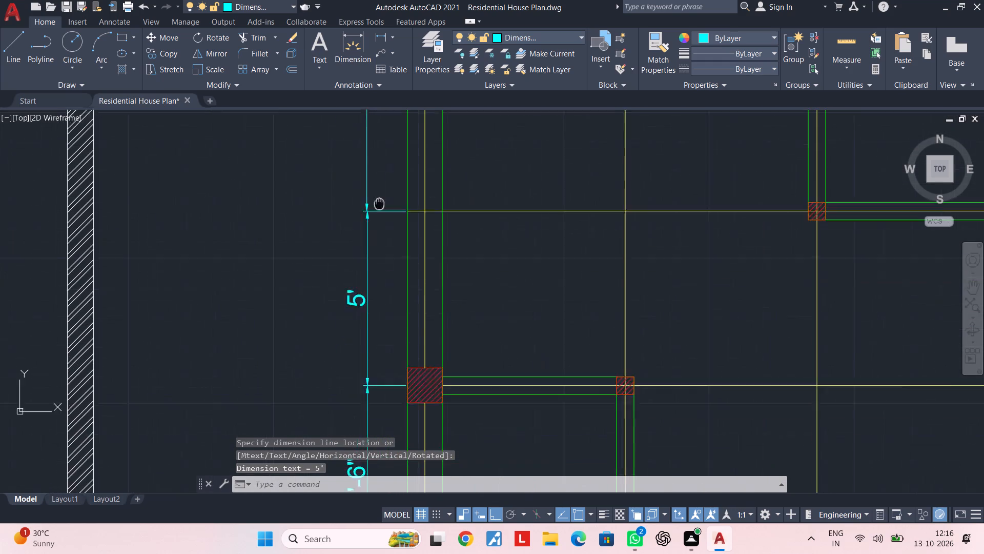
{"action": "middle_click_drag", "start_coordinate": [379, 203], "coordinate": [389, 146]}
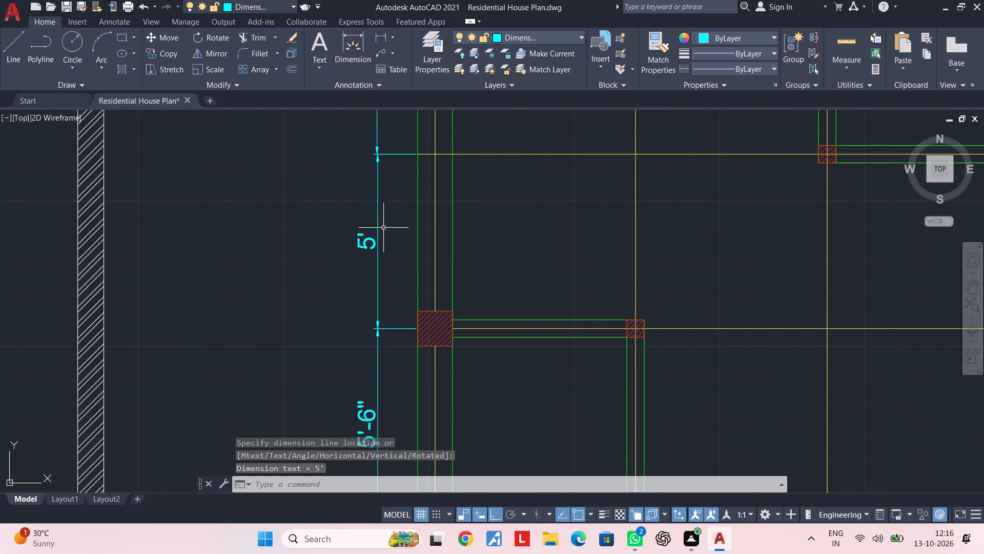
{"action": "middle_click_drag", "start_coordinate": [413, 298], "coordinate": [416, 117]}
{"action": "scroll", "coordinate": [396, 273], "scroll_direction": "down", "scroll_amount": 1}
{"action": "middle_click_drag", "start_coordinate": [397, 257], "coordinate": [400, 159]}
{"action": "scroll", "coordinate": [401, 253], "scroll_direction": "down", "scroll_amount": 1}
{"action": "middle_click_drag", "start_coordinate": [401, 229], "coordinate": [402, 208]}
{"action": "middle_click_drag", "start_coordinate": [402, 208], "coordinate": [404, 152]}
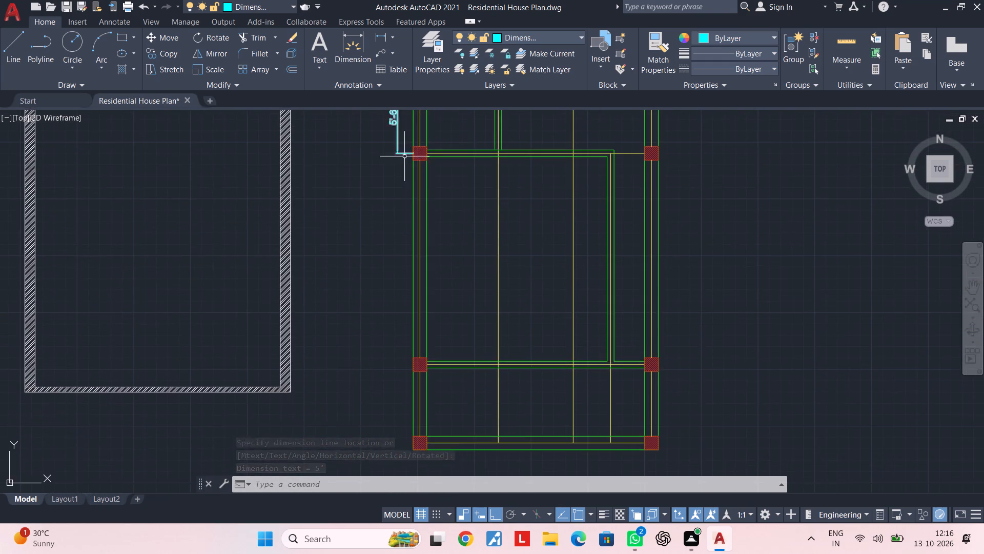
{"action": "key", "text": "space"}
{"action": "scroll", "coordinate": [412, 160], "scroll_direction": "up", "scroll_amount": 2}
{"action": "left_click", "coordinate": [412, 145]}
{"action": "scroll", "coordinate": [421, 275], "scroll_direction": "down", "scroll_amount": 2}
{"action": "middle_click_drag", "start_coordinate": [421, 278], "coordinate": [420, 104]}
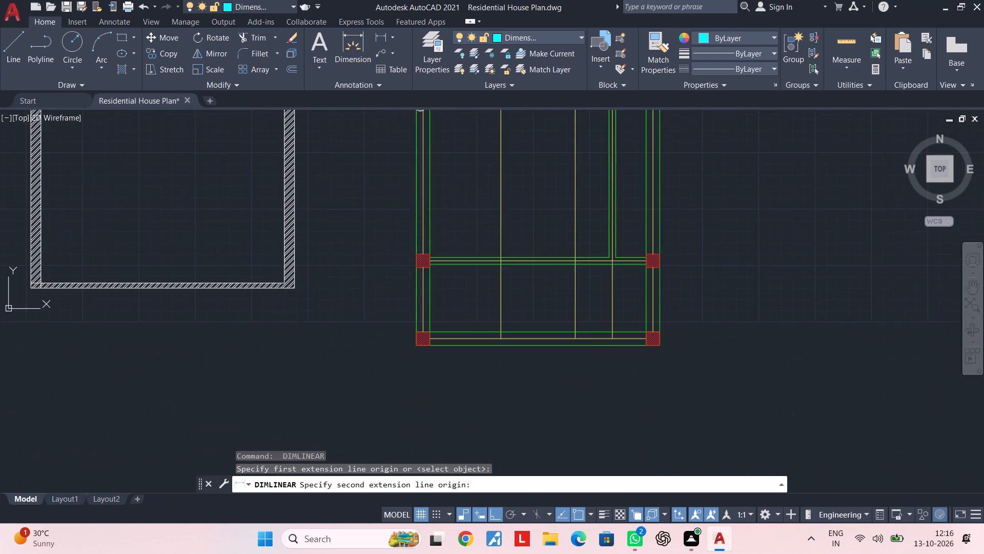
{"action": "middle_click_drag", "start_coordinate": [420, 104], "coordinate": [420, 96]}
{"action": "scroll", "coordinate": [418, 258], "scroll_direction": "up", "scroll_amount": 3}
{"action": "left_click", "coordinate": [400, 236]}
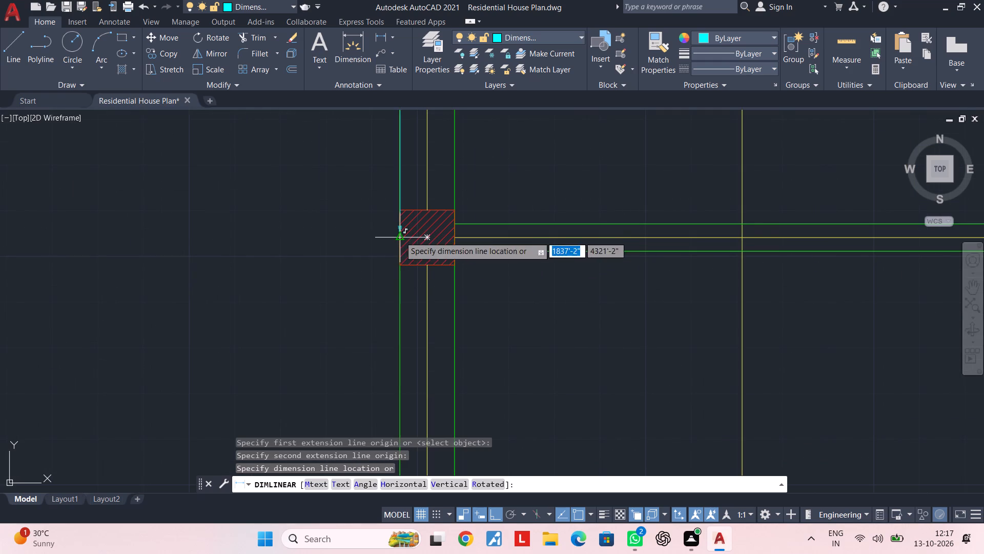
{"action": "scroll", "coordinate": [360, 234], "scroll_direction": "down", "scroll_amount": 3}
{"action": "middle_click_drag", "start_coordinate": [343, 174], "coordinate": [331, 309]}
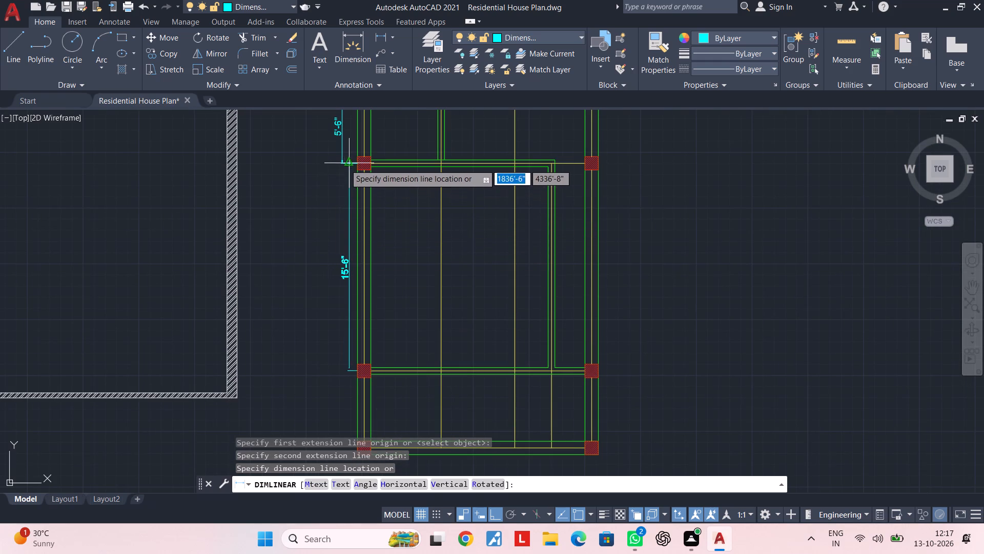
{"action": "scroll", "coordinate": [340, 162], "scroll_direction": "up", "scroll_amount": 3}
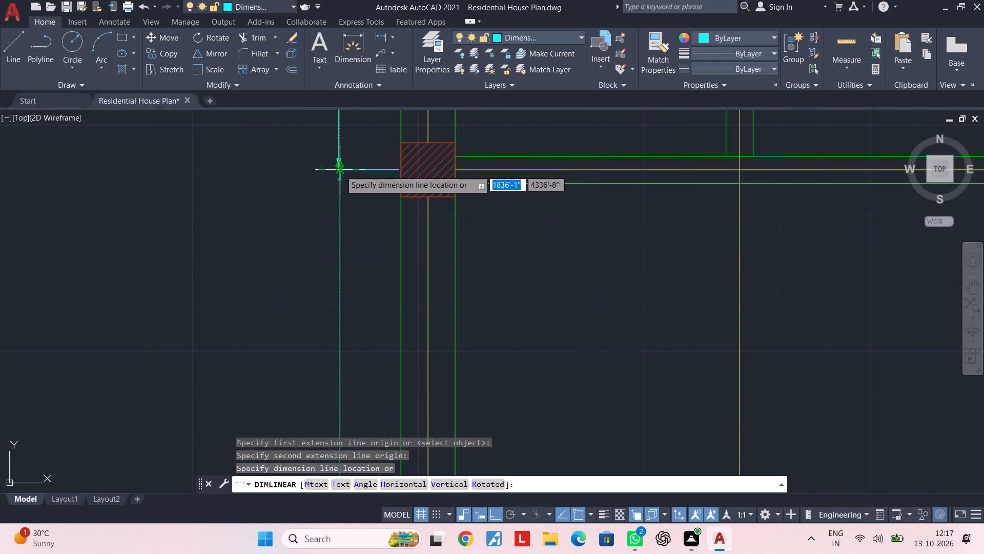
{"action": "scroll", "coordinate": [339, 170], "scroll_direction": "up", "scroll_amount": 3}
{"action": "left_click", "coordinate": [327, 165]}
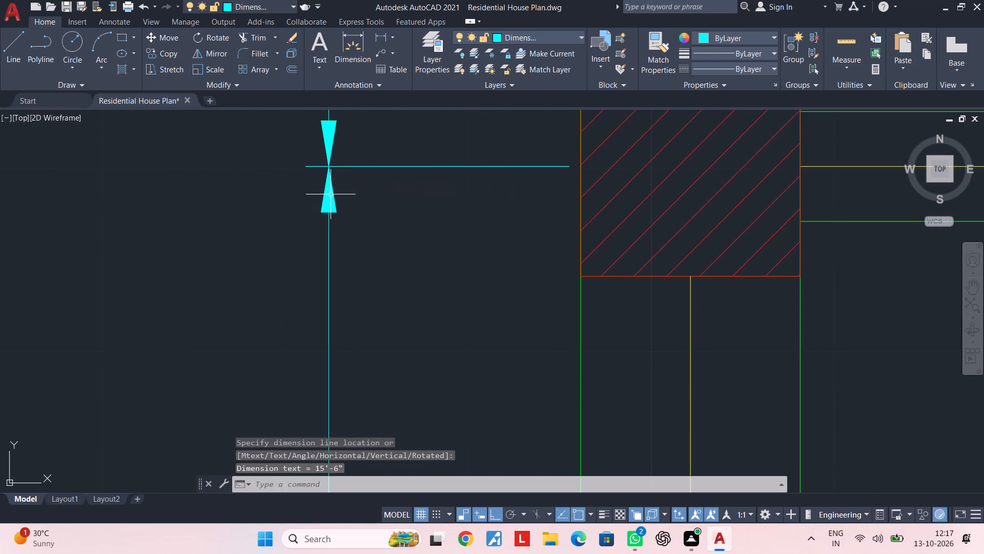
Add an aligned vertical linear dimension between the midpoints of the fifth left column and the bottom-left corner column.
{"action": "scroll", "coordinate": [335, 204], "scroll_direction": "down", "scroll_amount": 6}
{"action": "middle_click_drag", "start_coordinate": [362, 220], "coordinate": [374, 102]}
{"action": "middle_click_drag", "start_coordinate": [373, 230], "coordinate": [381, 152]}
{"action": "key", "text": "space"}
{"action": "scroll", "coordinate": [380, 228], "scroll_direction": "up", "scroll_amount": 2}
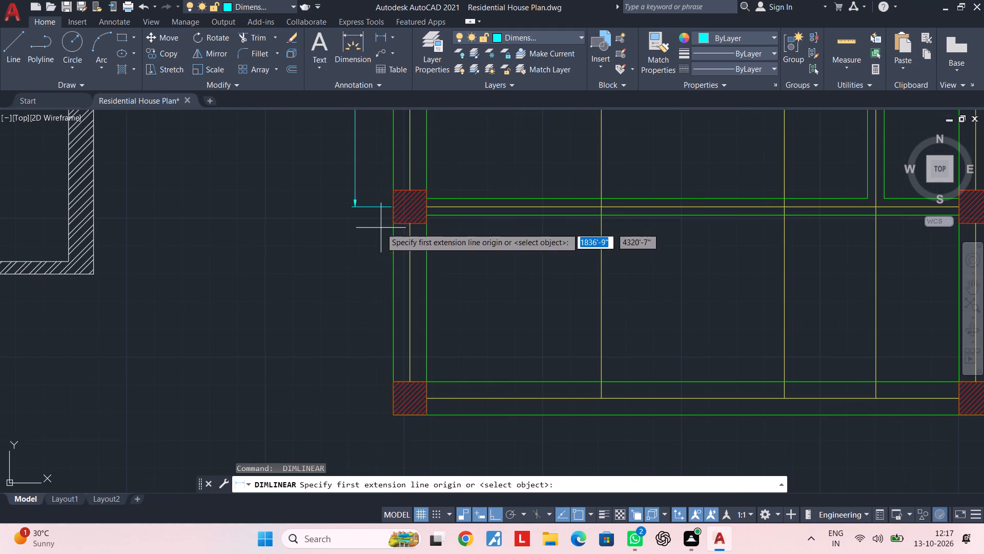
{"action": "left_click", "coordinate": [392, 208]}
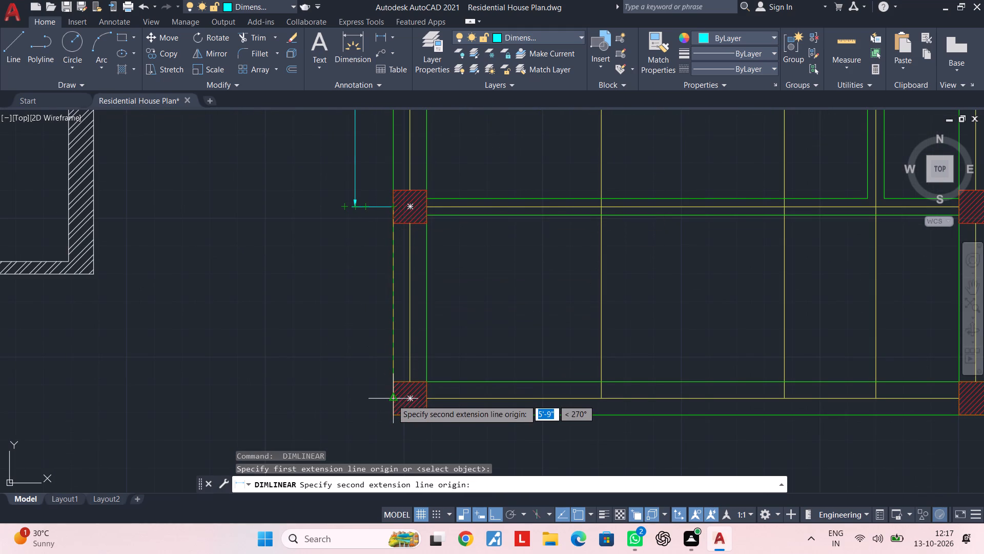
{"action": "left_click", "coordinate": [392, 401]}
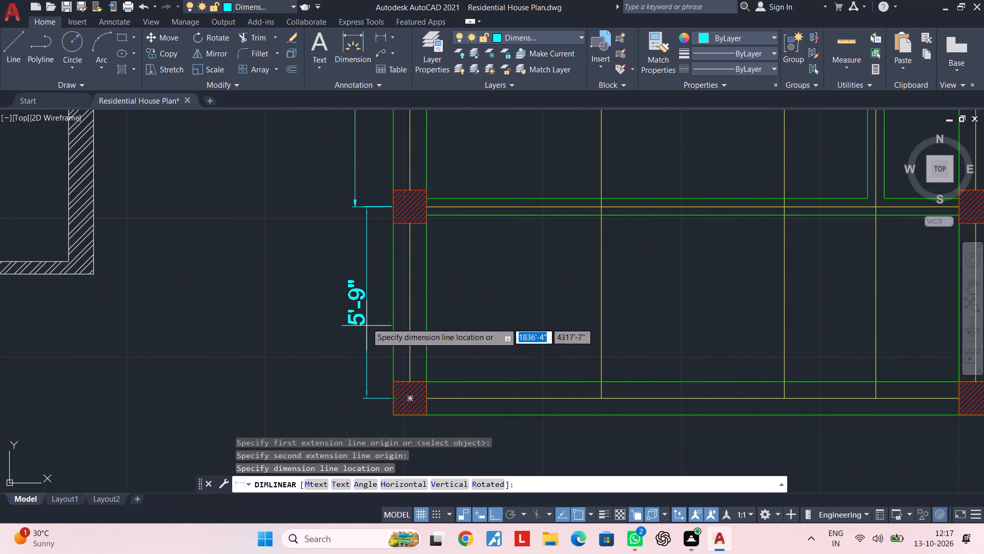
{"action": "left_click", "coordinate": [355, 208]}
{"action": "scroll", "coordinate": [390, 305], "scroll_direction": "down", "scroll_amount": 2}
{"action": "middle_click_drag", "start_coordinate": [402, 310], "coordinate": [403, 304]}
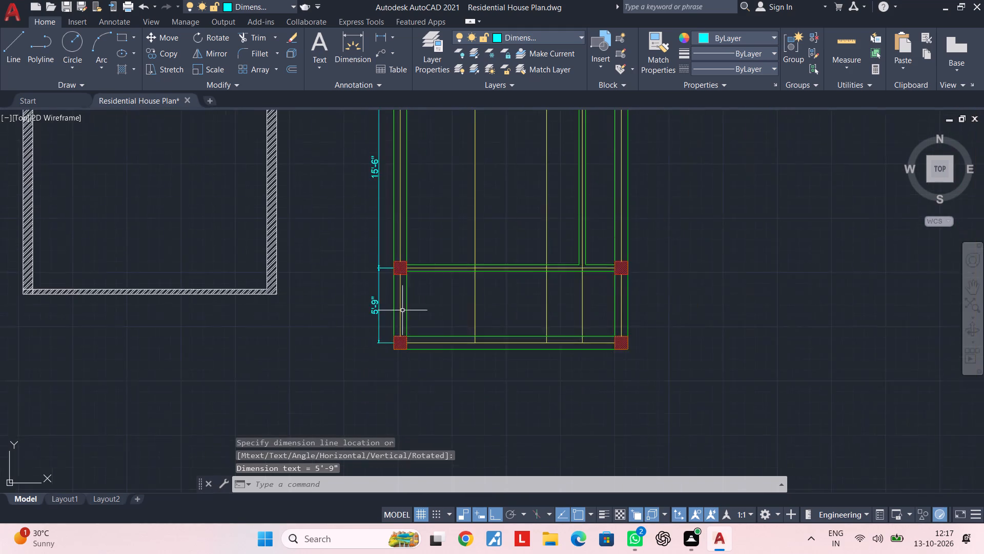
{"action": "middle_click_drag", "start_coordinate": [403, 304], "coordinate": [389, 217]}
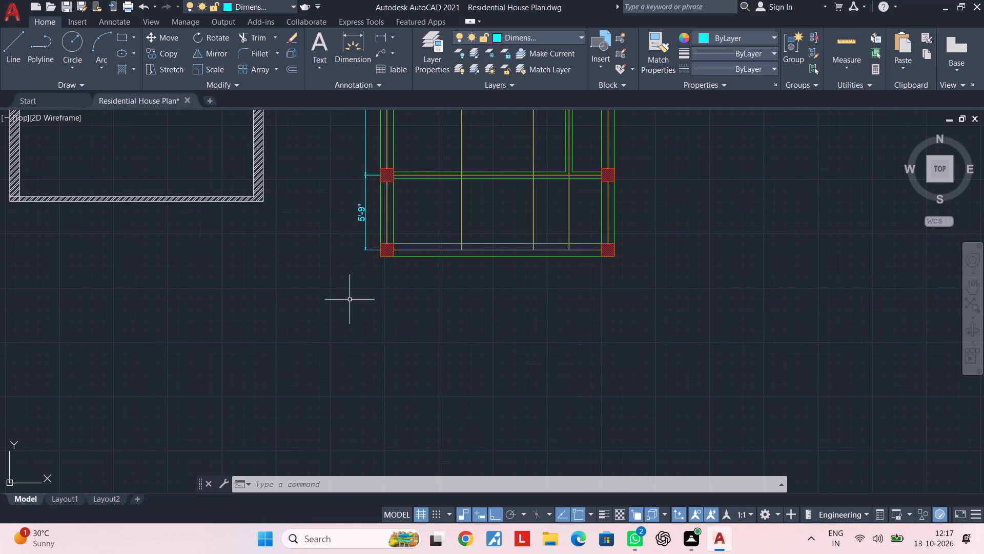
Open the properties of the leftmost dimension above the top wall and examine its arrow and text settings.
{"action": "scroll", "coordinate": [445, 284], "scroll_direction": "down", "scroll_amount": 2}
{"action": "scroll", "coordinate": [441, 224], "scroll_direction": "down", "scroll_amount": 1}
{"action": "middle_click_drag", "start_coordinate": [441, 224], "coordinate": [412, 338]}
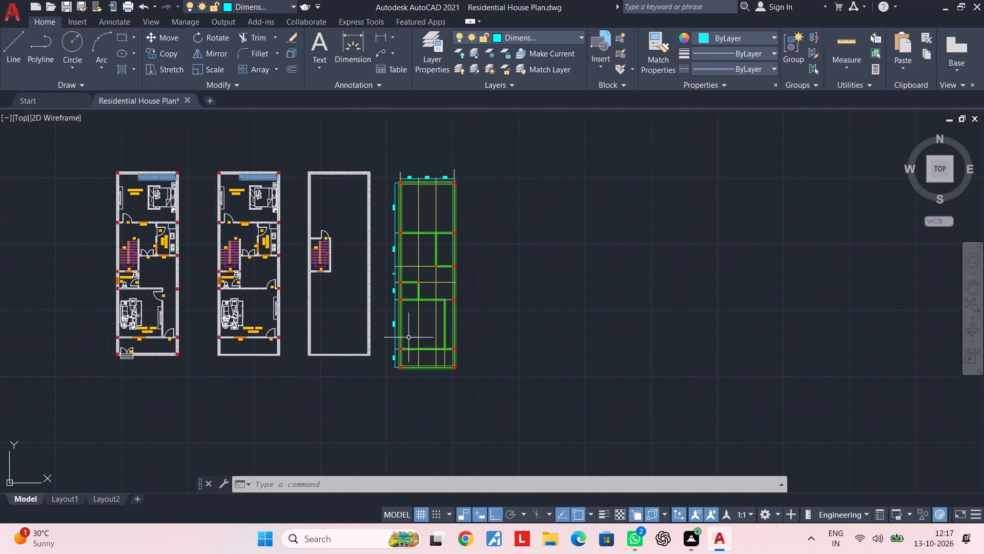
{"action": "key", "text": "Escape"}
{"action": "key", "text": "Escape"}
{"action": "scroll", "coordinate": [407, 252], "scroll_direction": "up", "scroll_amount": 3}
{"action": "middle_click_drag", "start_coordinate": [415, 225], "coordinate": [392, 355]}
{"action": "scroll", "coordinate": [397, 350], "scroll_direction": "down", "scroll_amount": 2}
{"action": "middle_click_drag", "start_coordinate": [399, 334], "coordinate": [404, 285]}
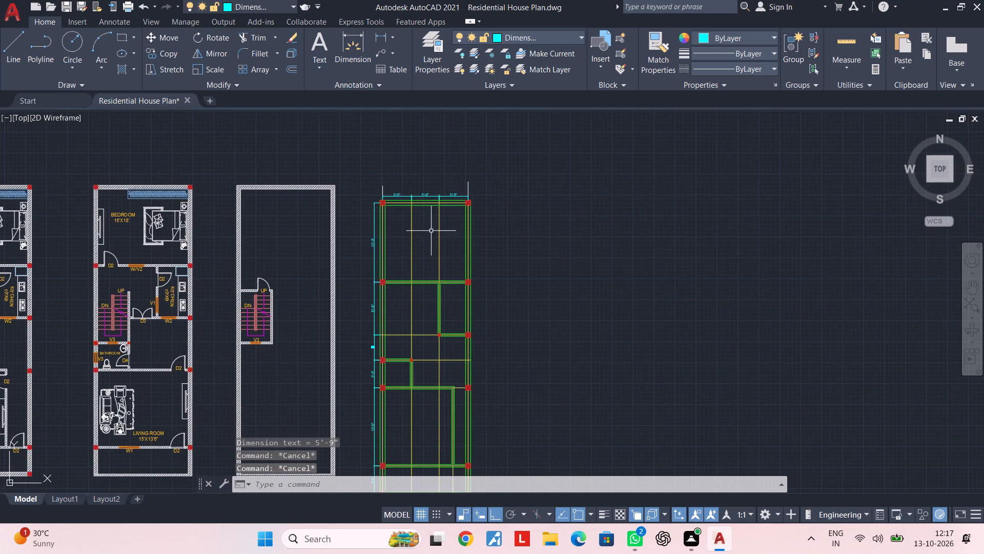
{"action": "scroll", "coordinate": [414, 191], "scroll_direction": "up", "scroll_amount": 2}
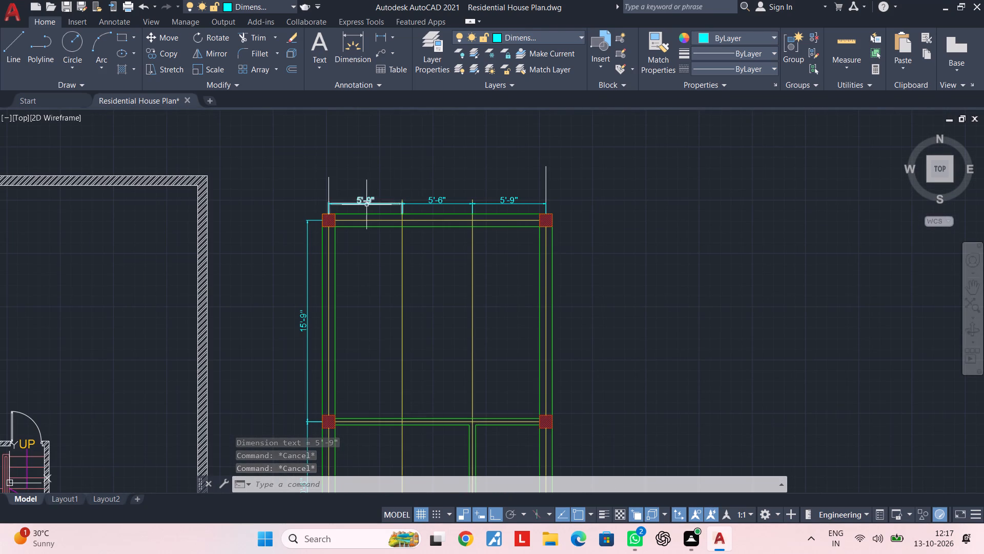
{"action": "left_click", "coordinate": [365, 205]}
{"action": "right_click", "coordinate": [367, 200]}
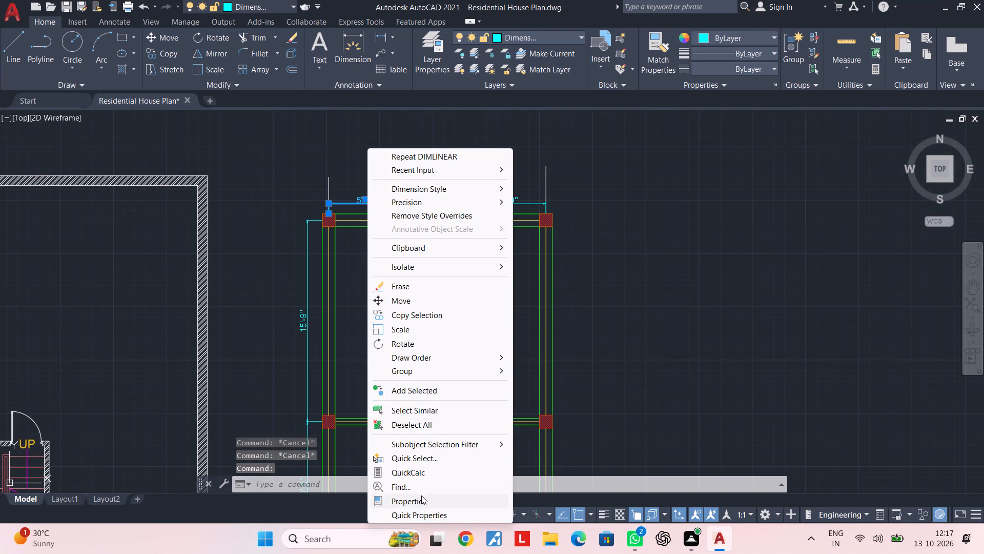
{"action": "left_click", "coordinate": [422, 501]}
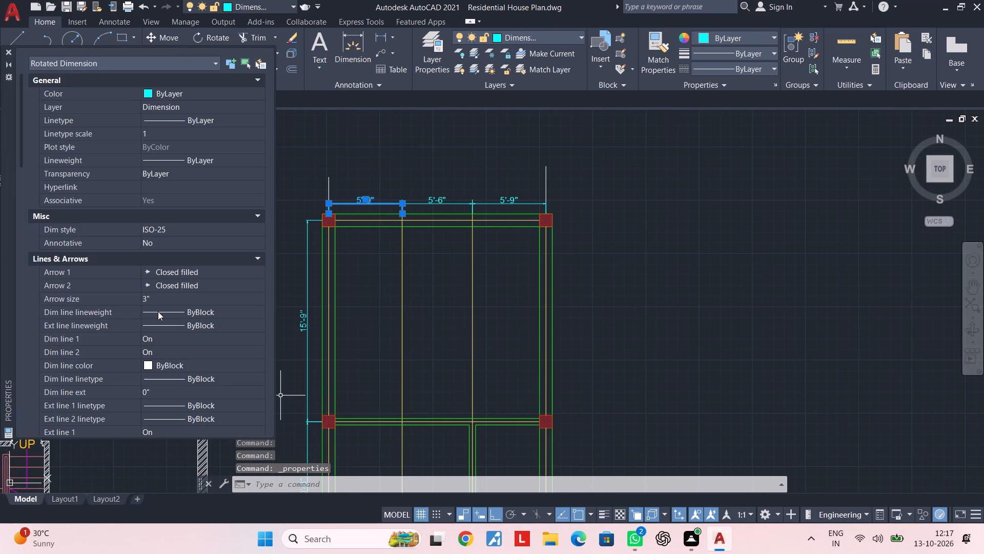
{"action": "scroll", "coordinate": [157, 312], "scroll_direction": "down", "scroll_amount": 2}
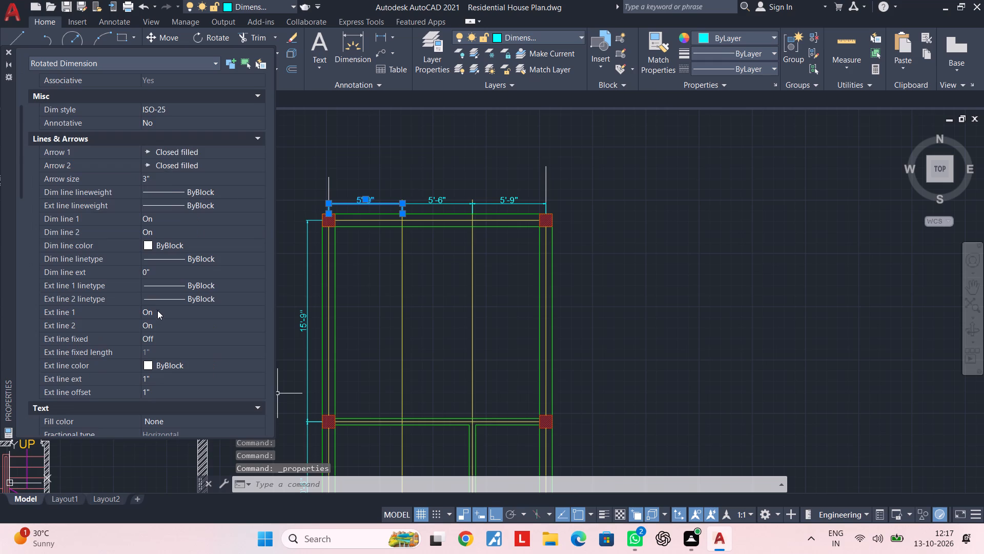
{"action": "scroll", "coordinate": [157, 306], "scroll_direction": "down", "scroll_amount": 1}
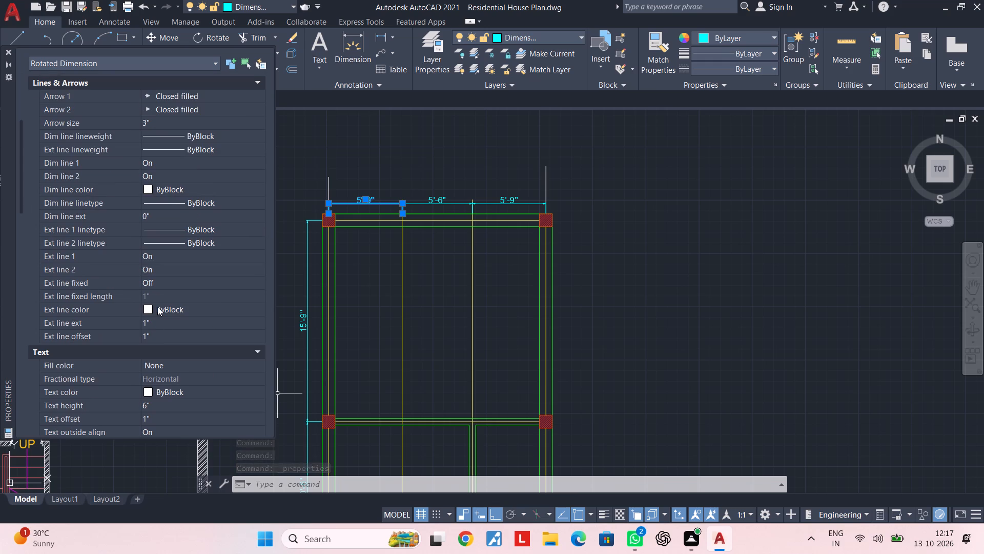
{"action": "scroll", "coordinate": [157, 307], "scroll_direction": "up", "scroll_amount": 4}
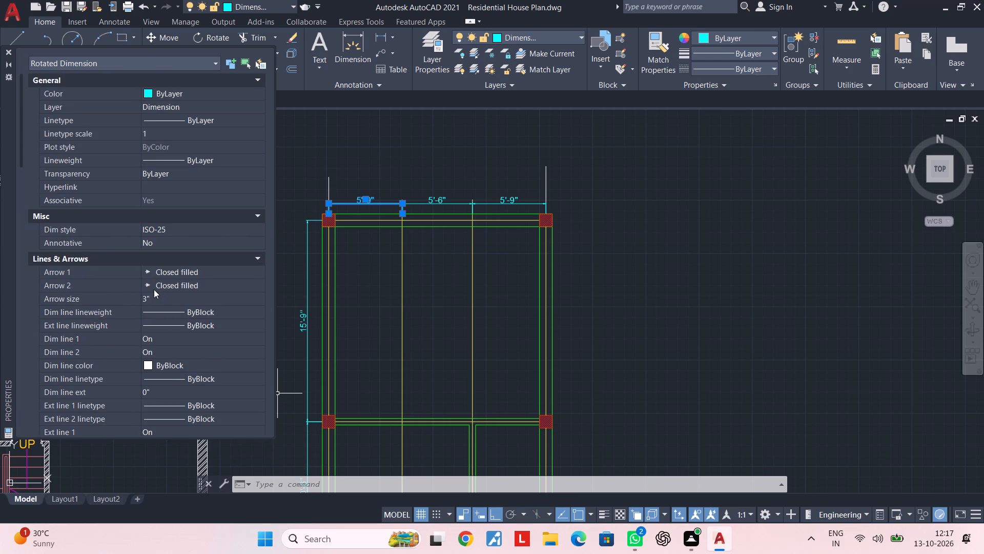
{"action": "key", "text": "Escape"}
Select all nine dimensions along the top and left walls and set their arrow size to 6".
{"action": "scroll", "coordinate": [429, 208], "scroll_direction": "up", "scroll_amount": 2}
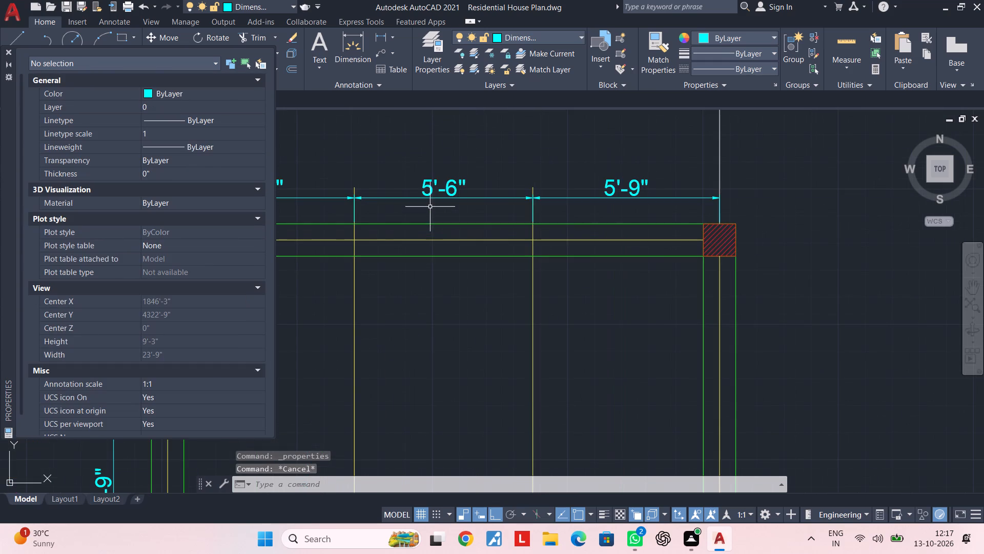
{"action": "left_click", "coordinate": [430, 207]}
{"action": "left_click", "coordinate": [427, 167]}
{"action": "middle_click_drag", "start_coordinate": [392, 193], "coordinate": [583, 211]}
{"action": "scroll", "coordinate": [475, 246], "scroll_direction": "up", "scroll_amount": 1}
{"action": "left_click", "coordinate": [487, 216]}
{"action": "left_click", "coordinate": [417, 140]}
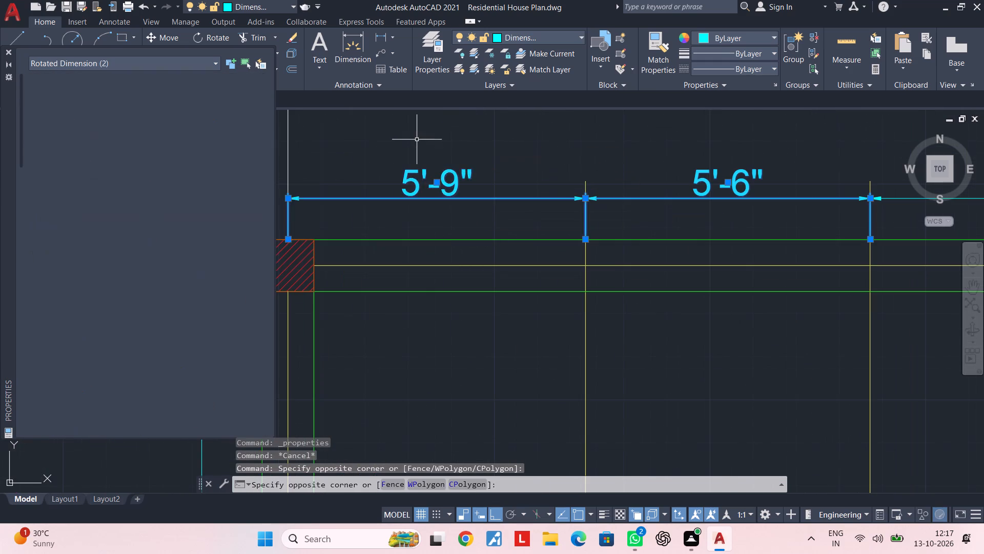
{"action": "scroll", "coordinate": [498, 211], "scroll_direction": "down", "scroll_amount": 3}
{"action": "middle_click_drag", "start_coordinate": [503, 217], "coordinate": [464, 260]}
{"action": "scroll", "coordinate": [557, 261], "scroll_direction": "up", "scroll_amount": 3}
{"action": "left_click", "coordinate": [603, 253]}
{"action": "left_click_drag", "start_coordinate": [576, 162], "coordinate": [586, 183]}
{"action": "scroll", "coordinate": [606, 271], "scroll_direction": "down", "scroll_amount": 4}
{"action": "middle_click_drag", "start_coordinate": [606, 287], "coordinate": [714, 230]}
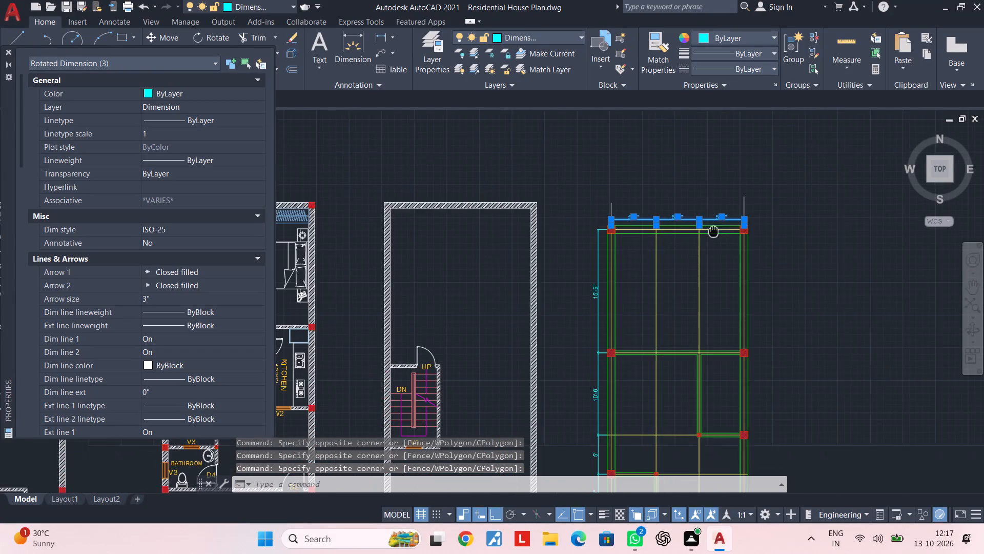
{"action": "scroll", "coordinate": [613, 283], "scroll_direction": "up", "scroll_amount": 3}
{"action": "left_click", "coordinate": [567, 302]}
{"action": "left_click", "coordinate": [504, 348]}
{"action": "scroll", "coordinate": [513, 350], "scroll_direction": "down", "scroll_amount": 4}
{"action": "middle_click_drag", "start_coordinate": [520, 346], "coordinate": [526, 166]}
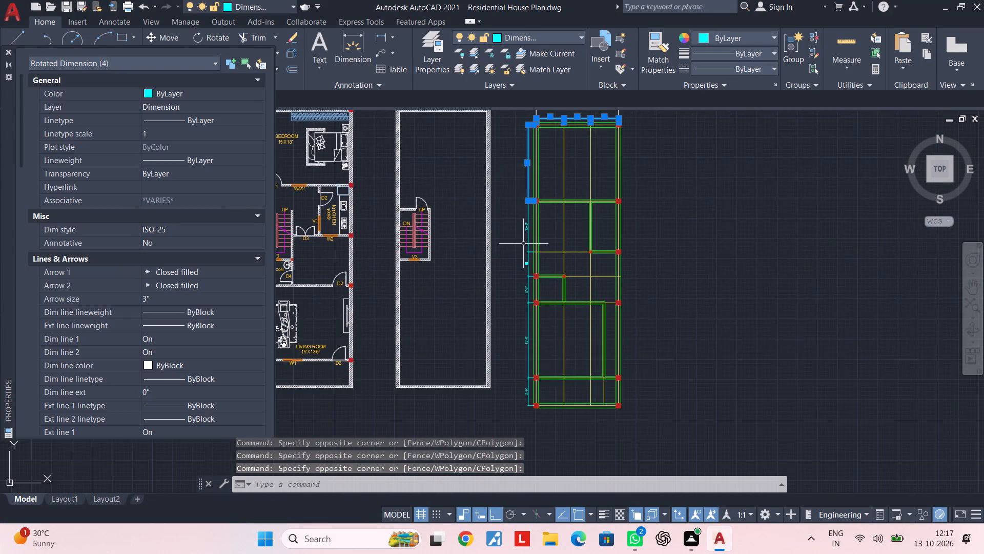
{"action": "scroll", "coordinate": [523, 244], "scroll_direction": "up", "scroll_amount": 3}
{"action": "left_click", "coordinate": [545, 204]}
{"action": "left_click", "coordinate": [515, 219]}
{"action": "left_click", "coordinate": [541, 322]}
{"action": "left_click", "coordinate": [491, 341]}
{"action": "middle_click_drag", "start_coordinate": [525, 335], "coordinate": [522, 197]}
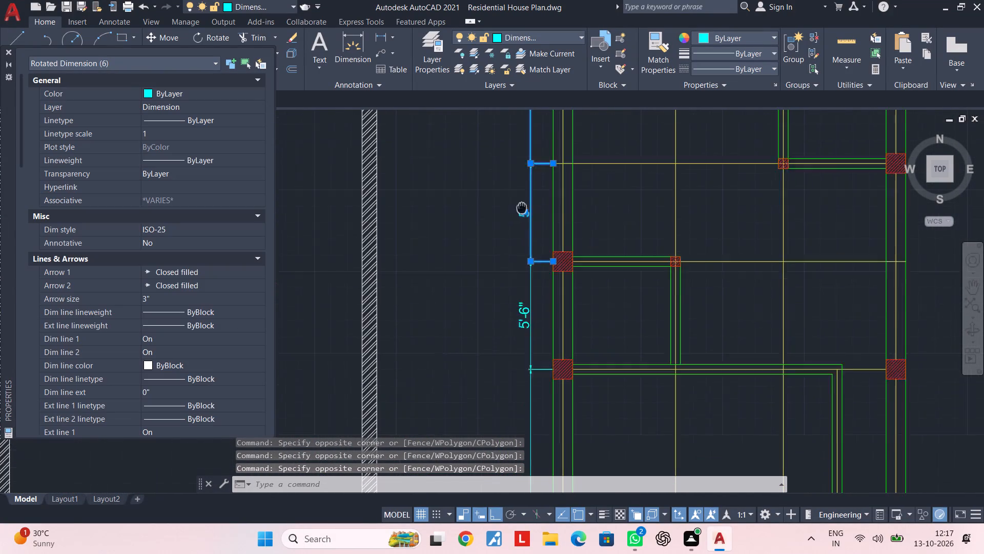
{"action": "middle_click_drag", "start_coordinate": [522, 197], "coordinate": [522, 167]}
{"action": "scroll", "coordinate": [553, 262], "scroll_direction": "up", "scroll_amount": 2}
{"action": "left_click", "coordinate": [530, 280]}
{"action": "left_click", "coordinate": [388, 296]}
{"action": "scroll", "coordinate": [456, 302], "scroll_direction": "down", "scroll_amount": 3}
{"action": "middle_click_drag", "start_coordinate": [462, 296], "coordinate": [477, 173]}
{"action": "scroll", "coordinate": [477, 250], "scroll_direction": "up", "scroll_amount": 1}
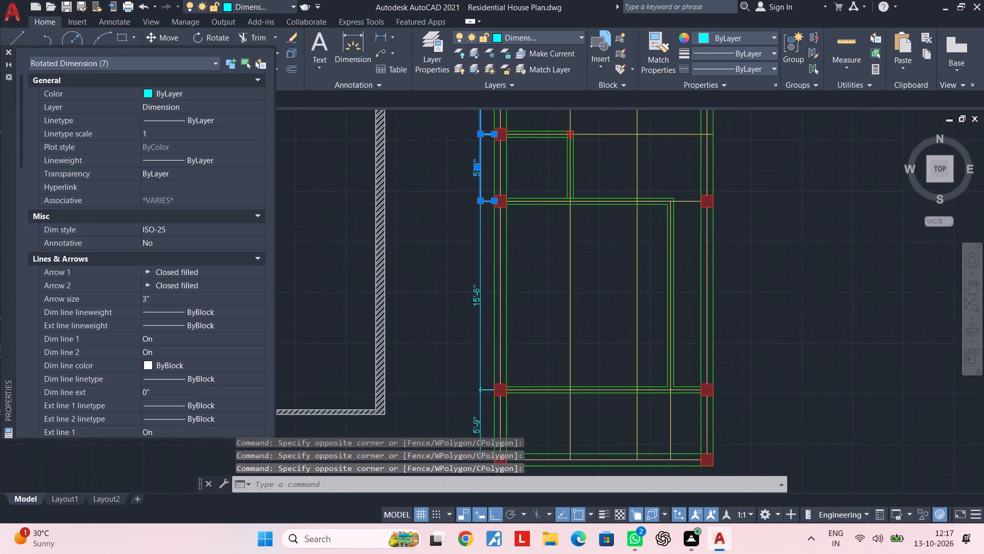
{"action": "scroll", "coordinate": [477, 250], "scroll_direction": "up", "scroll_amount": 1}
{"action": "left_click", "coordinate": [491, 294]}
{"action": "left_click", "coordinate": [417, 318]}
{"action": "scroll", "coordinate": [457, 334], "scroll_direction": "down", "scroll_amount": 2}
{"action": "middle_click_drag", "start_coordinate": [460, 335], "coordinate": [487, 164]}
{"action": "scroll", "coordinate": [495, 296], "scroll_direction": "up", "scroll_amount": 2}
{"action": "left_click_drag", "start_coordinate": [503, 302], "coordinate": [499, 305]}
{"action": "left_click", "coordinate": [420, 326]}
{"action": "left_click", "coordinate": [172, 295]}
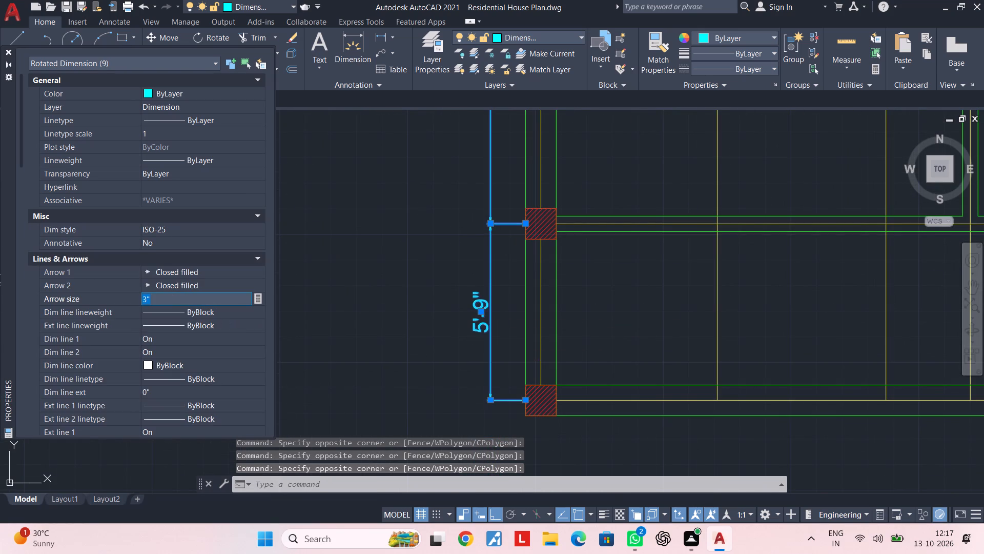
{"action": "key", "text": "BackSpace"}
{"action": "type", "text": "6\""}
{"action": "key", "text": "Return"}
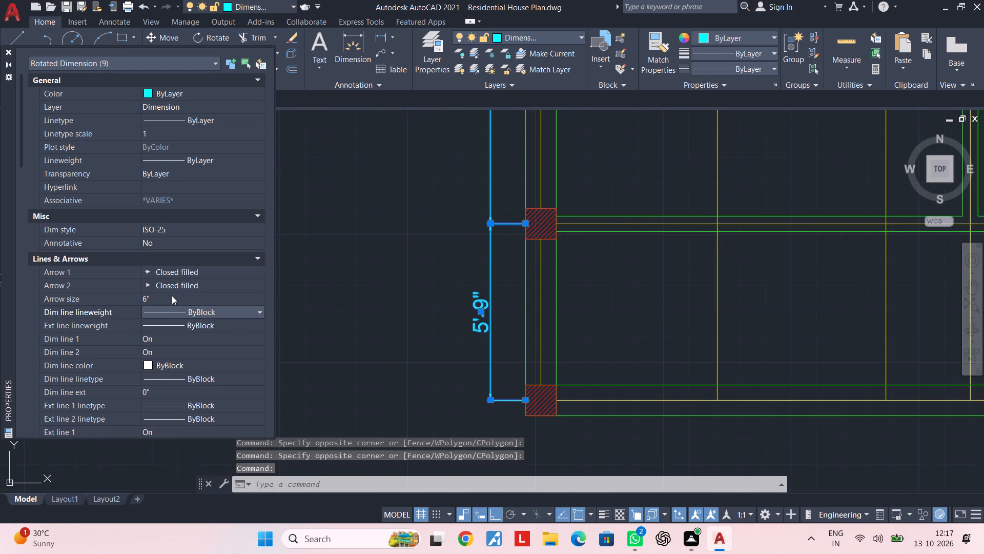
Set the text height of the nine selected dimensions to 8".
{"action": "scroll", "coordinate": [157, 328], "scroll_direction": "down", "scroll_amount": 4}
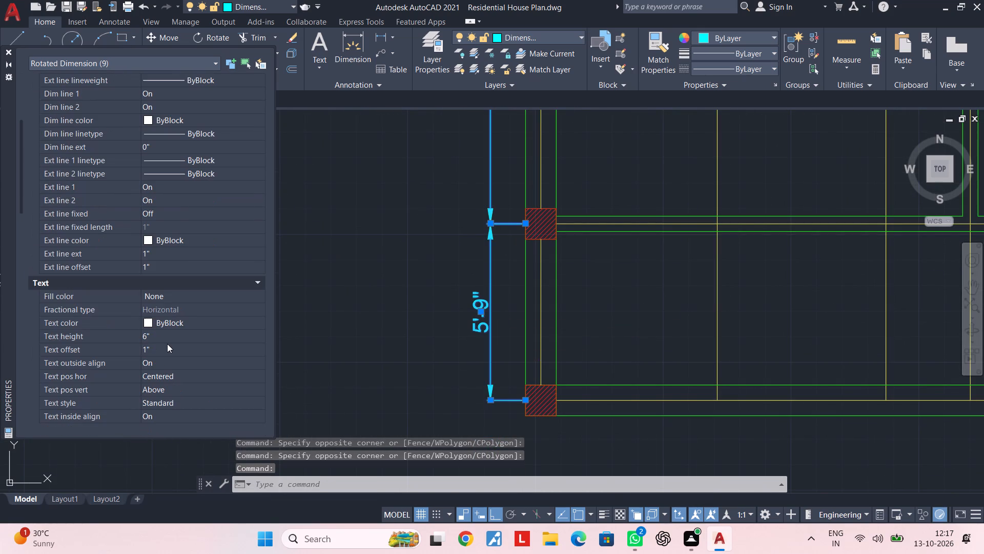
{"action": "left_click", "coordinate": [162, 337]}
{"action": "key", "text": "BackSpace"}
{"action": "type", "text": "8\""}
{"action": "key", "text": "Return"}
Set the text height of the nine selected dimensions to 9" and clear the selection.
{"action": "scroll", "coordinate": [215, 340], "scroll_direction": "down", "scroll_amount": 4}
{"action": "scroll", "coordinate": [441, 282], "scroll_direction": "down", "scroll_amount": 2}
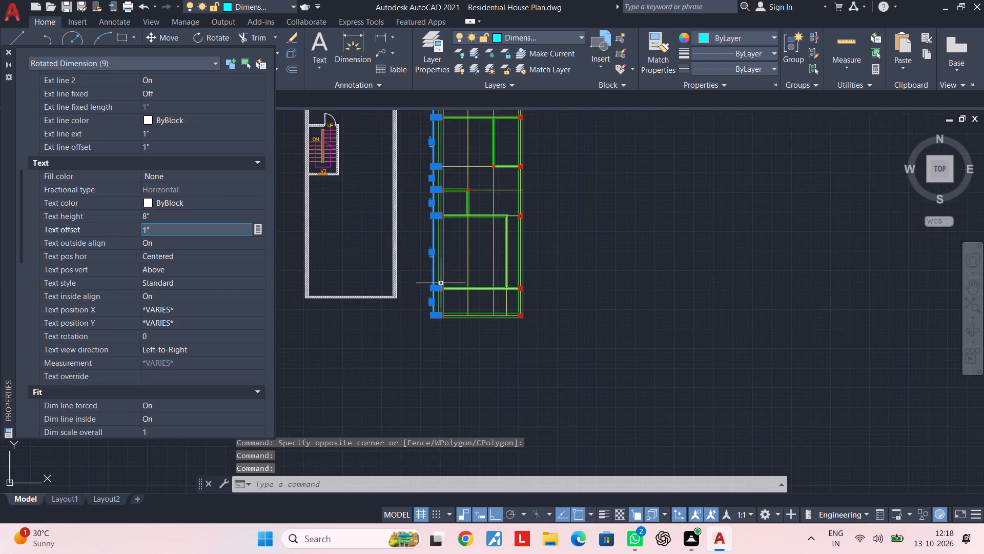
{"action": "middle_click_drag", "start_coordinate": [448, 270], "coordinate": [424, 417]}
{"action": "scroll", "coordinate": [448, 179], "scroll_direction": "up", "scroll_amount": 4}
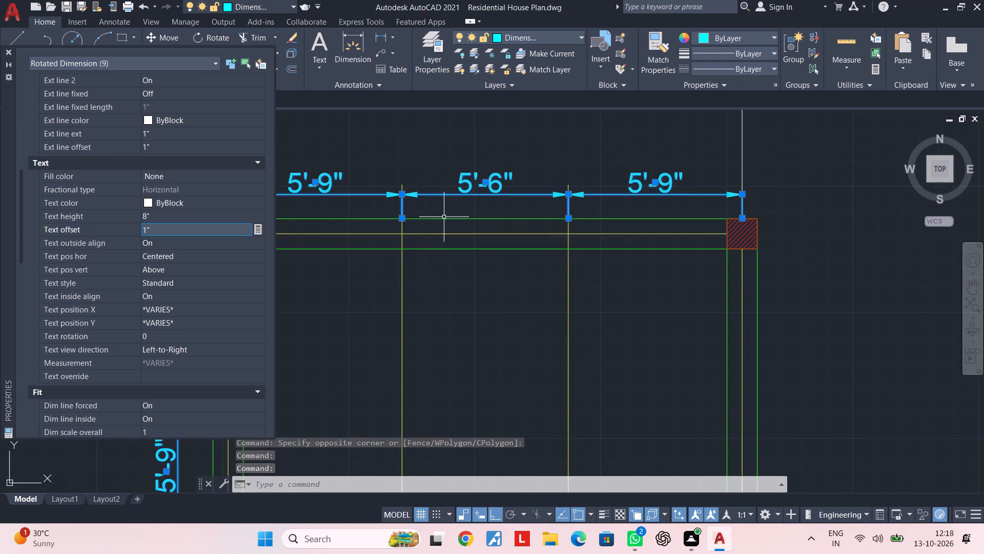
{"action": "scroll", "coordinate": [414, 282], "scroll_direction": "down", "scroll_amount": 2}
{"action": "middle_click_drag", "start_coordinate": [413, 285], "coordinate": [464, 203]}
{"action": "middle_click_drag", "start_coordinate": [371, 304], "coordinate": [409, 253]}
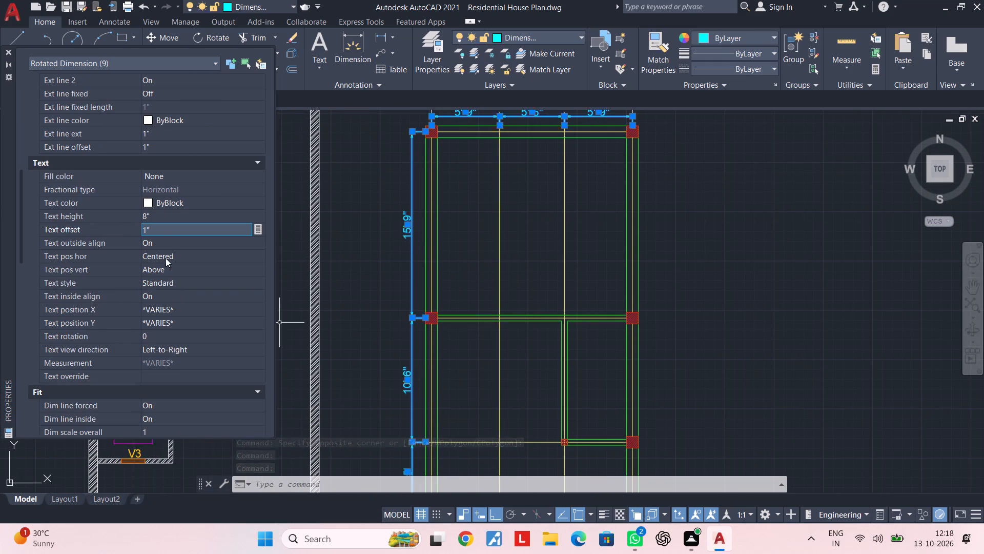
{"action": "left_click", "coordinate": [160, 224]}
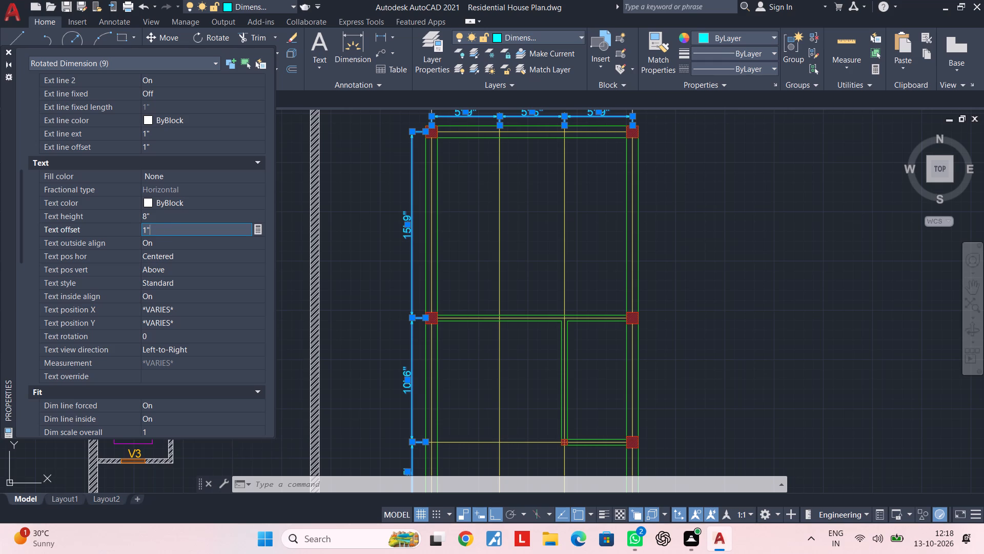
{"action": "left_click", "coordinate": [168, 215]}
{"action": "key", "text": "BackSpace"}
{"action": "type", "text": "9\""}
{"action": "key", "text": "Return"}
{"action": "key", "text": "Escape"}
{"action": "key", "text": "Escape"}
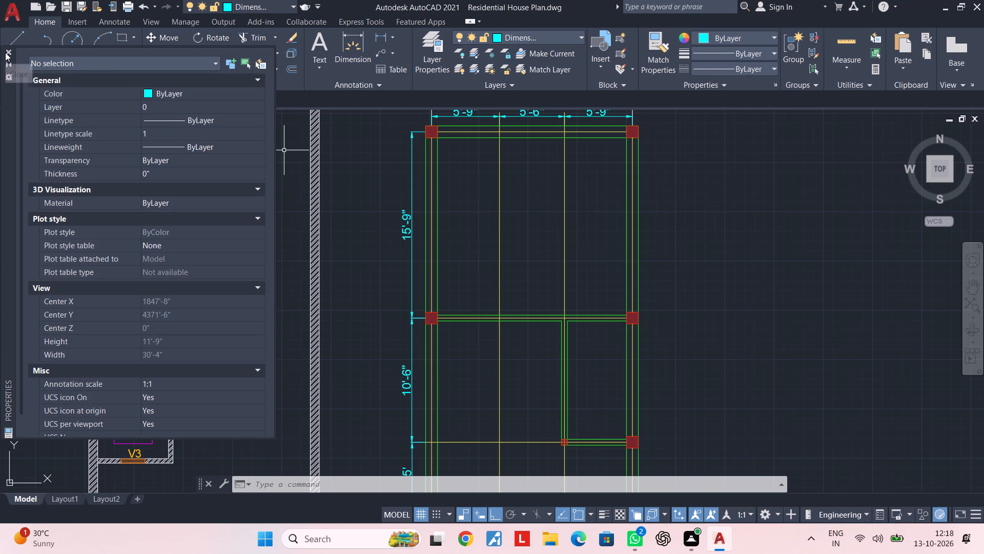
Close the Properties palette with nothing selected.
{"action": "key", "text": "Escape"}
{"action": "key", "text": "Escape"}
{"action": "key", "text": "Escape"}
{"action": "left_click", "coordinate": [11, 55]}
{"action": "key", "text": "Escape"}
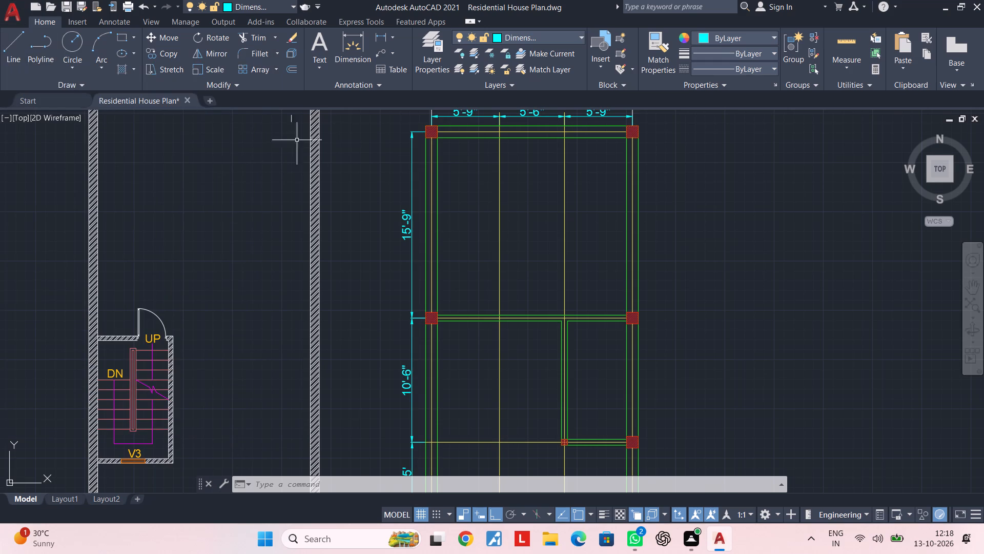
Delete the white vertical line that extends above the plan's top-left column.
{"action": "middle_click_drag", "start_coordinate": [441, 142], "coordinate": [344, 245]}
{"action": "scroll", "coordinate": [385, 243], "scroll_direction": "down", "scroll_amount": 3}
{"action": "middle_click_drag", "start_coordinate": [387, 228], "coordinate": [377, 193]}
{"action": "scroll", "coordinate": [380, 217], "scroll_direction": "up", "scroll_amount": 2}
{"action": "middle_click_drag", "start_coordinate": [378, 190], "coordinate": [346, 236]}
{"action": "key", "text": "Escape"}
{"action": "scroll", "coordinate": [292, 205], "scroll_direction": "up", "scroll_amount": 2}
{"action": "middle_click_drag", "start_coordinate": [344, 213], "coordinate": [279, 229]}
{"action": "key", "text": "Escape"}
{"action": "key", "text": "Escape"}
{"action": "key", "text": "Escape"}
{"action": "key", "text": "Escape"}
{"action": "middle_click_drag", "start_coordinate": [292, 249], "coordinate": [296, 277]}
{"action": "key", "text": "Escape"}
{"action": "scroll", "coordinate": [264, 288], "scroll_direction": "up", "scroll_amount": 2}
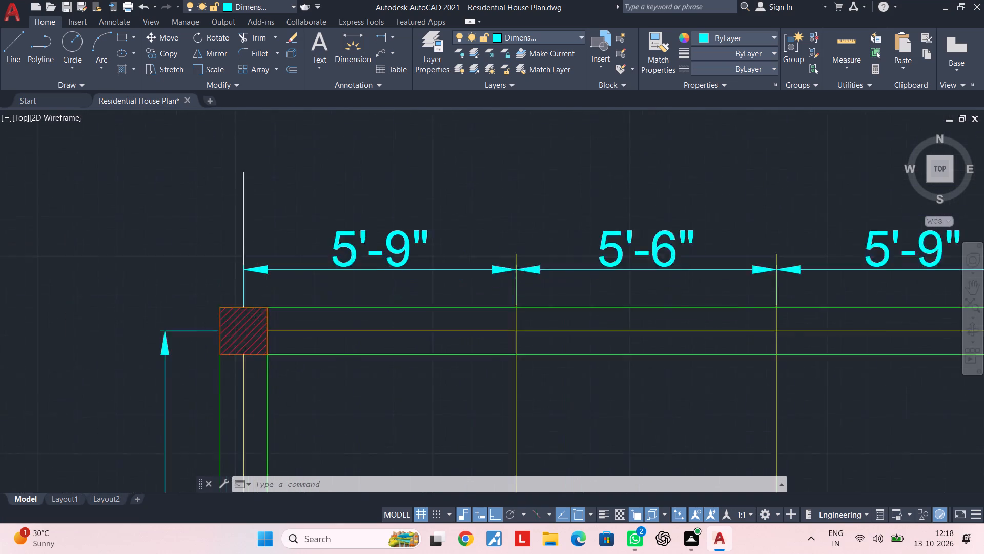
{"action": "scroll", "coordinate": [264, 288], "scroll_direction": "up", "scroll_amount": 1}
{"action": "left_click", "coordinate": [229, 235]}
{"action": "key", "text": "Escape"}
{"action": "key", "text": "Escape"}
{"action": "key", "text": "Escape"}
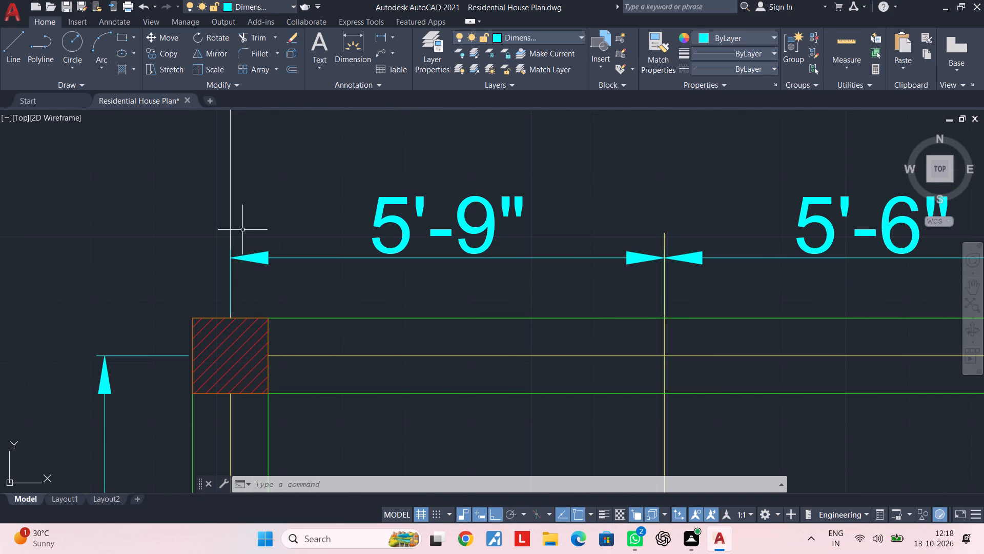
{"action": "left_click", "coordinate": [259, 211]}
{"action": "left_click", "coordinate": [168, 221]}
{"action": "key", "text": "Delete"}
Delete the matching white vertical line above the plan's top-right column.
{"action": "scroll", "coordinate": [248, 213], "scroll_direction": "down", "scroll_amount": 1}
{"action": "middle_click_drag", "start_coordinate": [240, 227], "coordinate": [181, 262]}
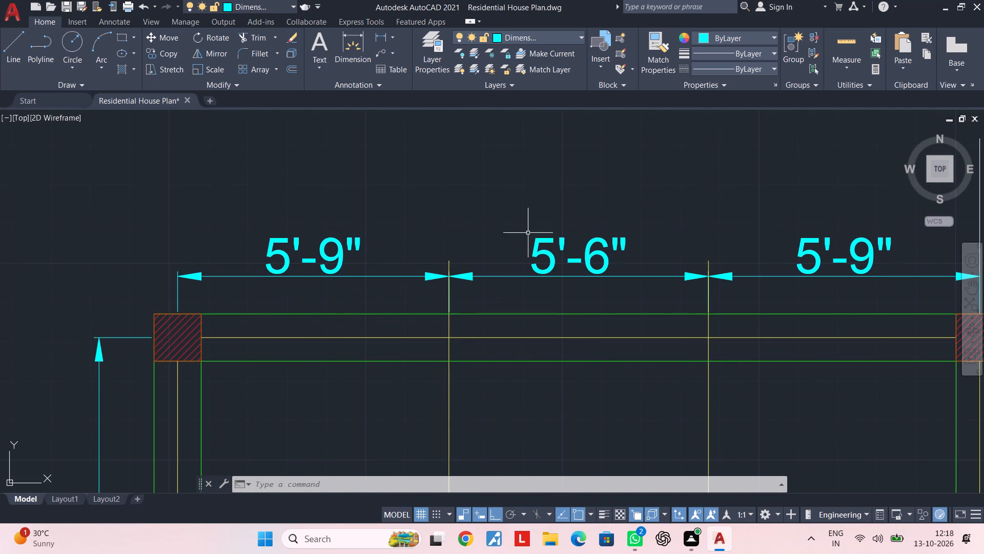
{"action": "middle_click_drag", "start_coordinate": [622, 238], "coordinate": [386, 286]}
{"action": "left_click_drag", "start_coordinate": [823, 253], "coordinate": [807, 258]}
{"action": "left_click", "coordinate": [686, 261]}
{"action": "key", "text": "Delete"}
Trim the two intermediate vertical centrelines back to the horizontal centreline of the top wall, removing their pieces above it.
{"action": "middle_click_drag", "start_coordinate": [599, 300], "coordinate": [696, 249]}
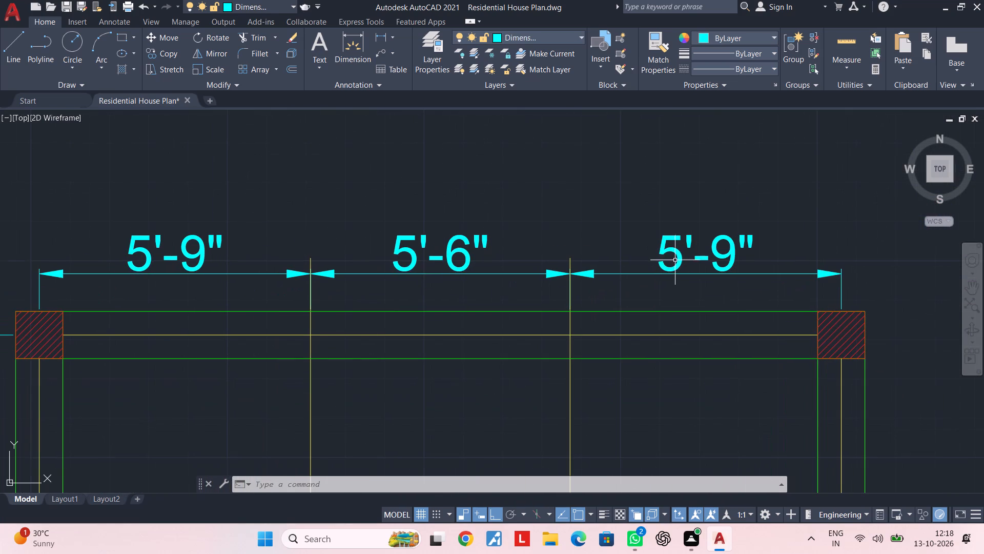
{"action": "key", "text": "Escape"}
{"action": "key", "text": "Escape"}
{"action": "key", "text": "t"}
{"action": "key", "text": "r"}
{"action": "key", "text": "space"}
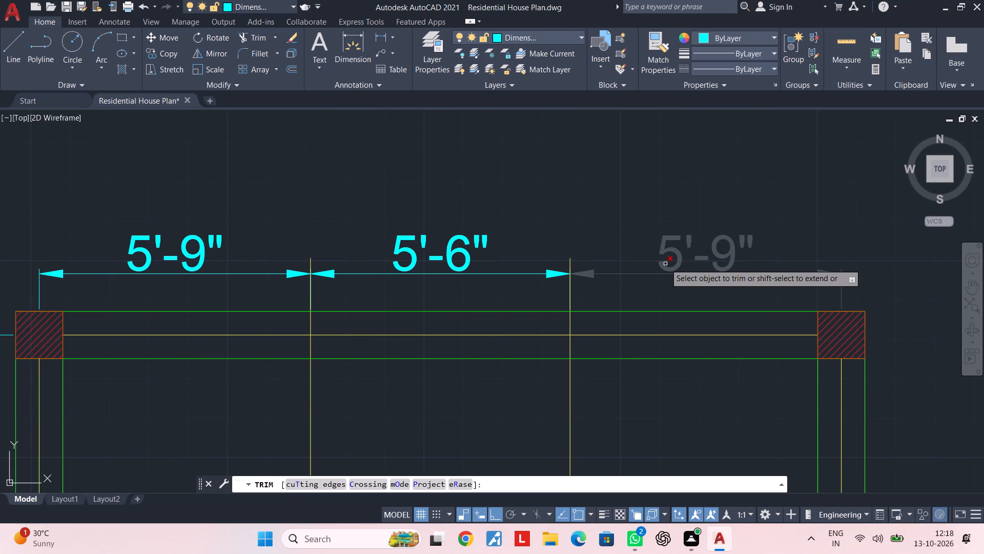
{"action": "left_click", "coordinate": [311, 329]}
{"action": "left_click", "coordinate": [570, 319]}
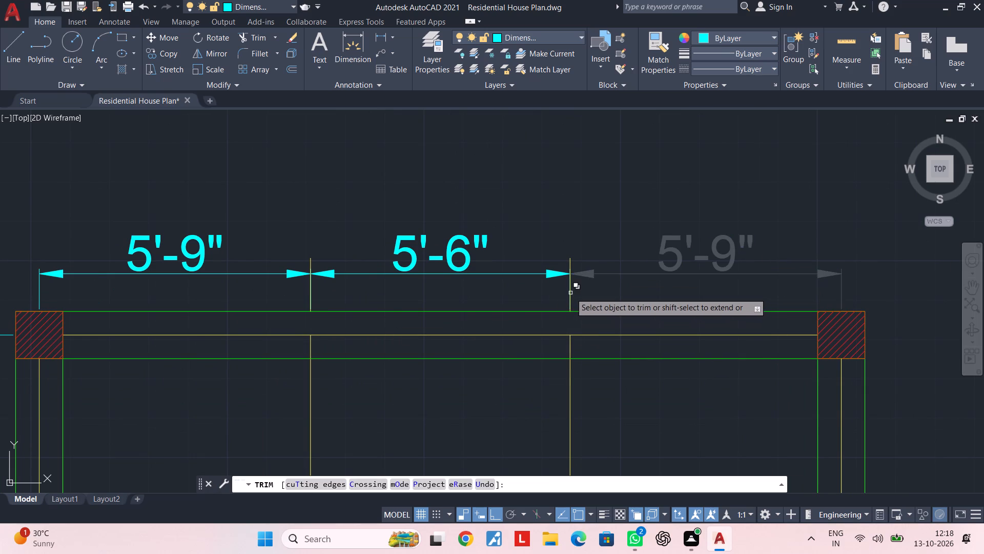
{"action": "left_click", "coordinate": [570, 263]}
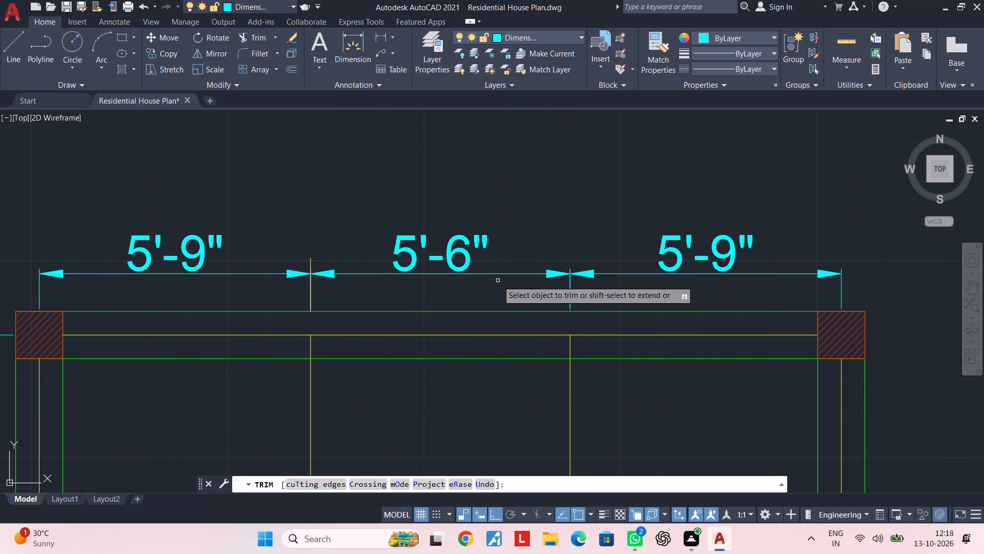
{"action": "left_click", "coordinate": [310, 260]}
{"action": "key", "text": "Escape"}
{"action": "key", "text": "Escape"}
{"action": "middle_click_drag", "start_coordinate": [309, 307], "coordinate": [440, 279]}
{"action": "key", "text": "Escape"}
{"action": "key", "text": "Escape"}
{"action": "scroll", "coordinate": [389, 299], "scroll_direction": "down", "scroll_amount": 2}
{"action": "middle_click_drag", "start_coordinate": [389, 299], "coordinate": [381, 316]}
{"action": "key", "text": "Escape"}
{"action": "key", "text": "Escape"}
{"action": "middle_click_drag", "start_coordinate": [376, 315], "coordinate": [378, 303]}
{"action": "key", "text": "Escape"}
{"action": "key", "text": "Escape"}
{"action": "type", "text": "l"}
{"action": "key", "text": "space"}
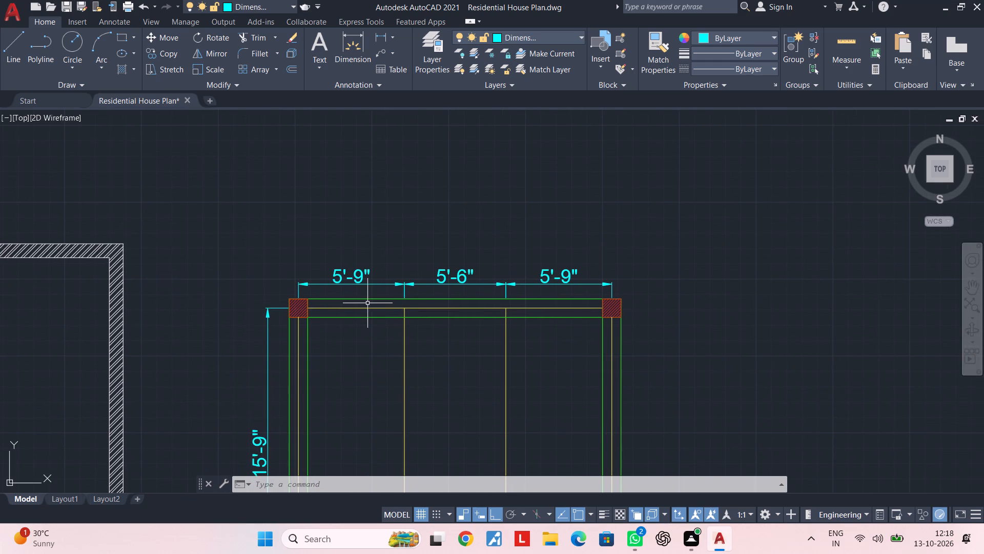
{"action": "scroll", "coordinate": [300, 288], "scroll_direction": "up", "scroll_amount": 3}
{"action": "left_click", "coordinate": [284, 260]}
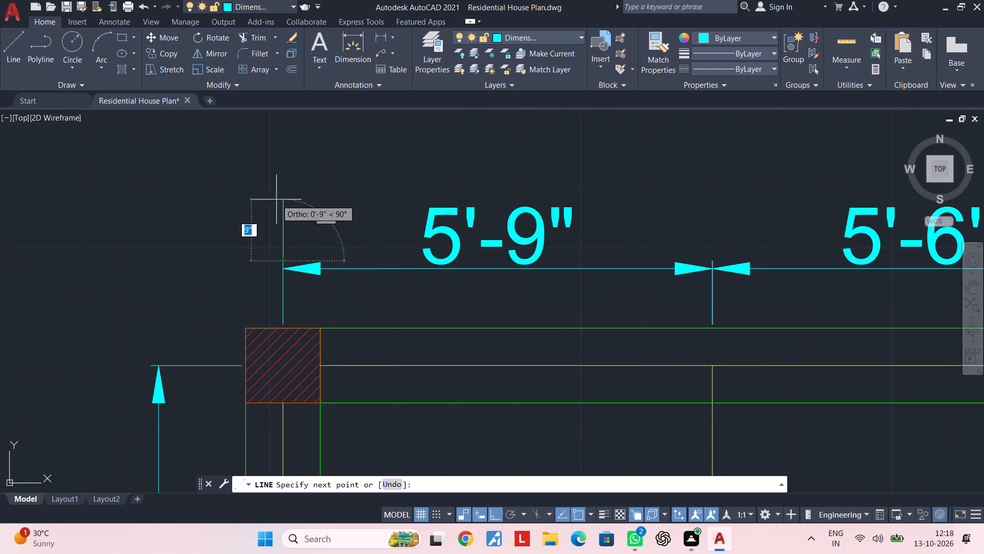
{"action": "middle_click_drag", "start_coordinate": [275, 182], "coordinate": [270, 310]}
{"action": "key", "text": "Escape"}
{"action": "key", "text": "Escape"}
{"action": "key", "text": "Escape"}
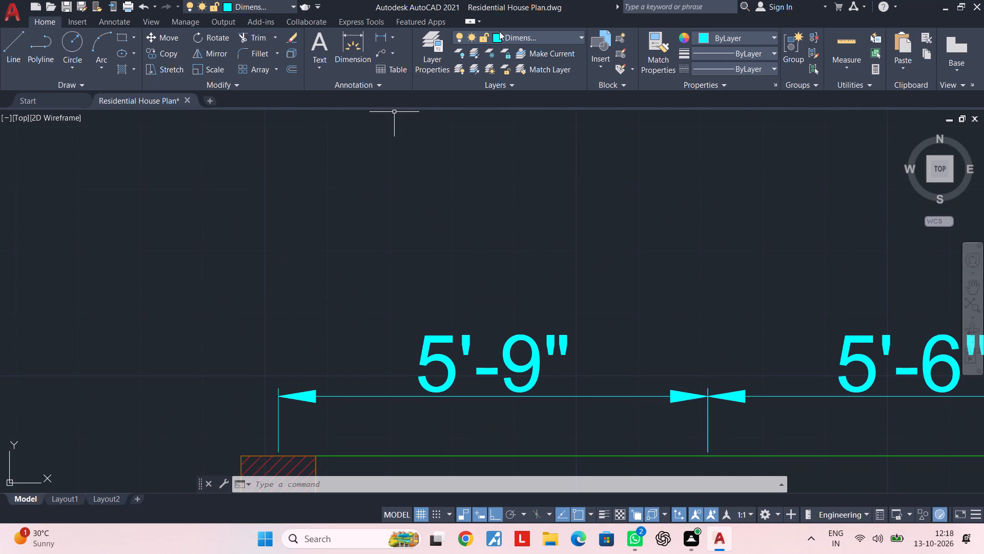
Make layer 0 the current layer.
{"action": "left_click", "coordinate": [499, 31]}
{"action": "left_click", "coordinate": [500, 54]}
{"action": "key", "text": "Escape"}
{"action": "key", "text": "Escape"}
{"action": "key", "text": "Escape"}
{"action": "key", "text": "Escape"}
{"action": "left_click", "coordinate": [547, 37]}
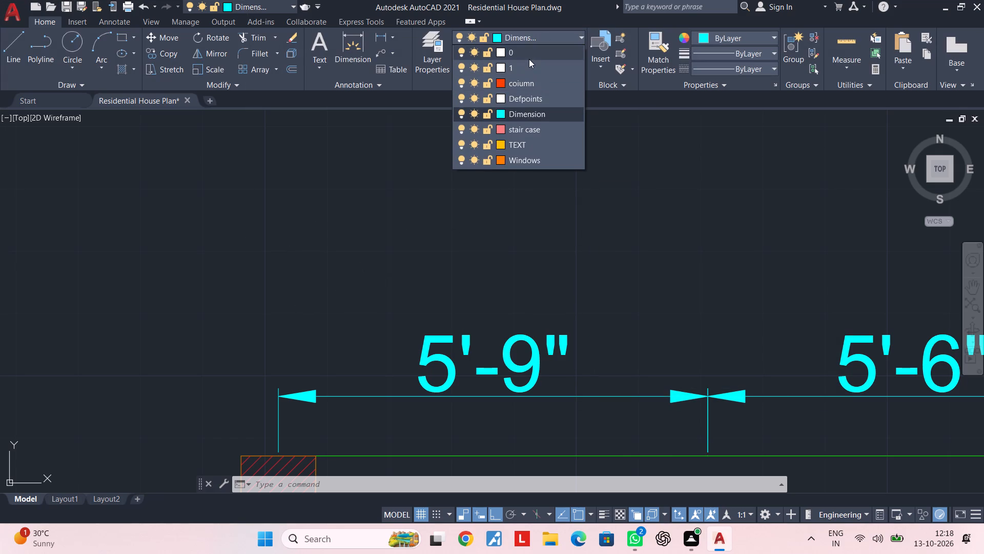
{"action": "left_click", "coordinate": [529, 56]}
{"action": "middle_click_drag", "start_coordinate": [322, 292], "coordinate": [415, 277]}
{"action": "key", "text": "Escape"}
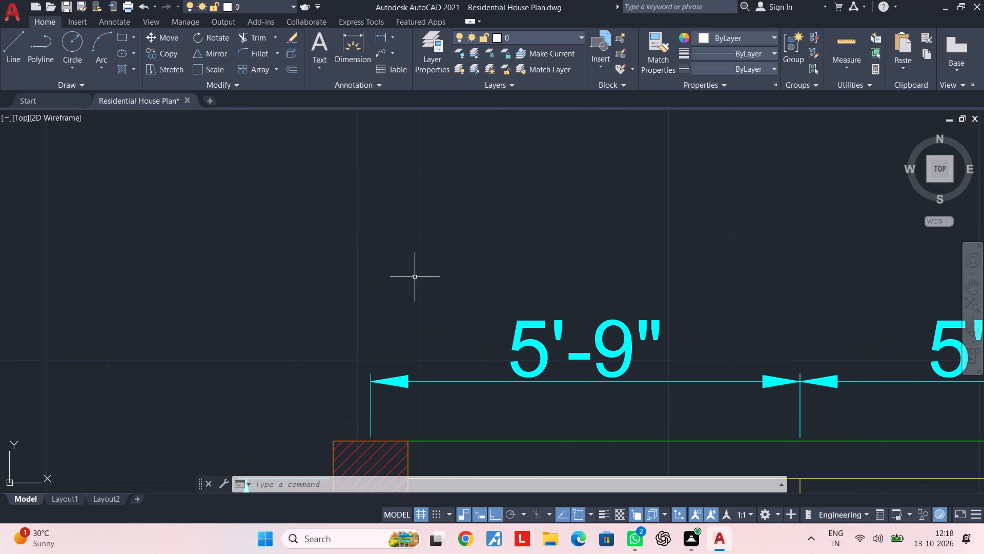
Draw a vertical line about 1'-6" long upward from the top of the dimension extension line above the top-left column.
{"action": "key", "text": "l"}
{"action": "key", "text": "space"}
{"action": "left_click", "coordinate": [371, 369]}
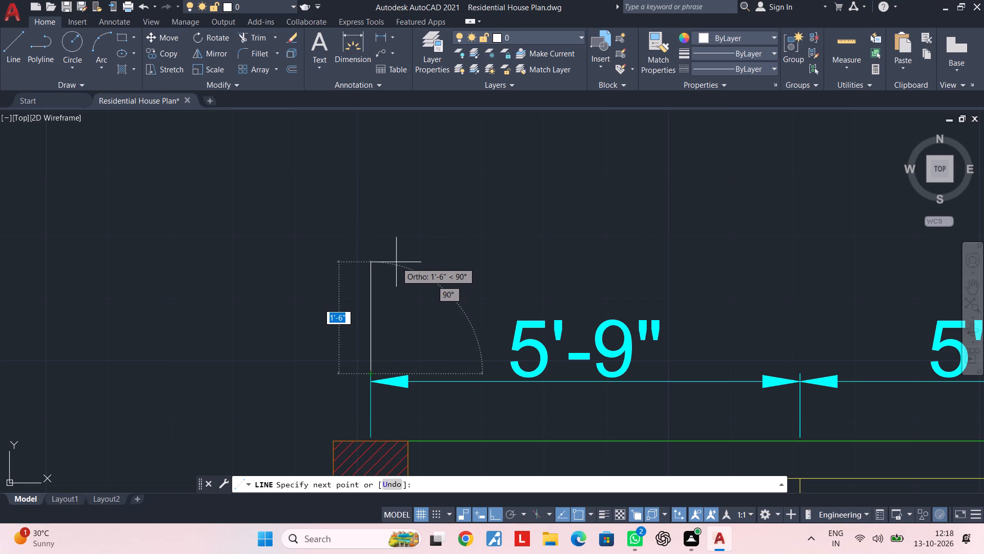
{"action": "left_click", "coordinate": [362, 259]}
{"action": "key", "text": "Escape"}
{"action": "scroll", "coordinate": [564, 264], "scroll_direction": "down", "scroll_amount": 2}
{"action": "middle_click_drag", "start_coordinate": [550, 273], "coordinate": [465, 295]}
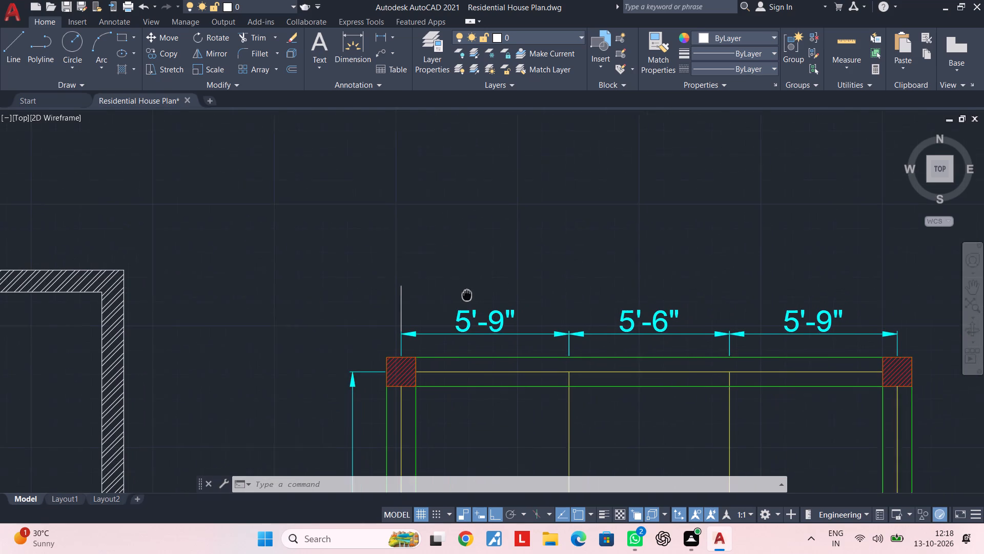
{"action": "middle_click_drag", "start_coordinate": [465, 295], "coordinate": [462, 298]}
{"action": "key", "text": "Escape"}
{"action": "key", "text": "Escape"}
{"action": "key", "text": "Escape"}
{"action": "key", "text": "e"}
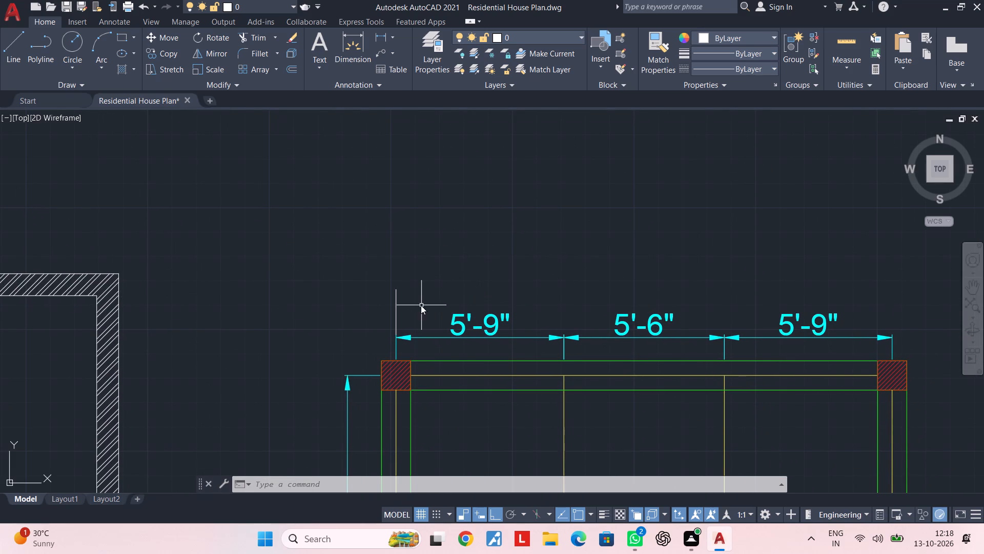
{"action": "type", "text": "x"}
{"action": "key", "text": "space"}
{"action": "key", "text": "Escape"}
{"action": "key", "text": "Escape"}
Stretch the upper end of the new vertical line above the top-left column slightly further upward.
{"action": "left_click", "coordinate": [394, 291]}
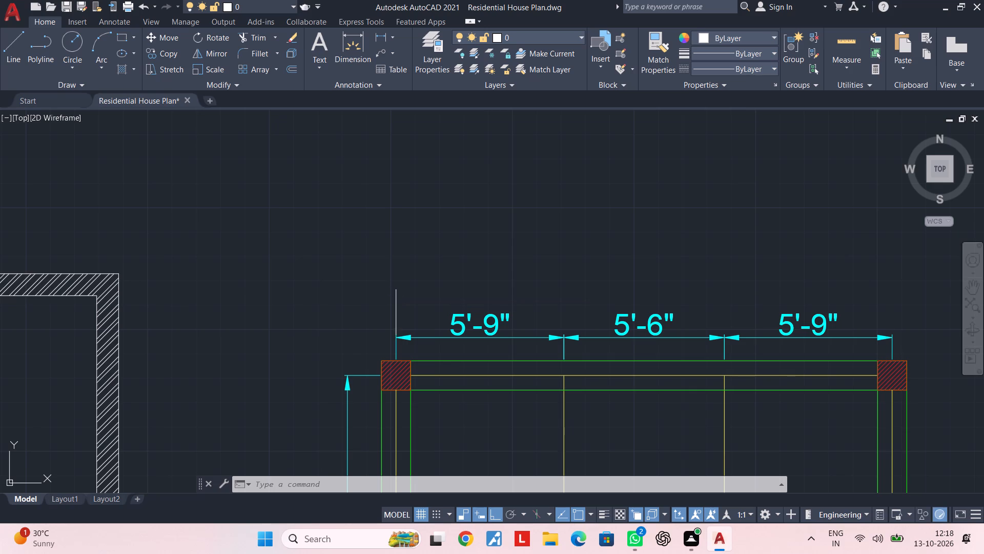
{"action": "left_click", "coordinate": [395, 288]}
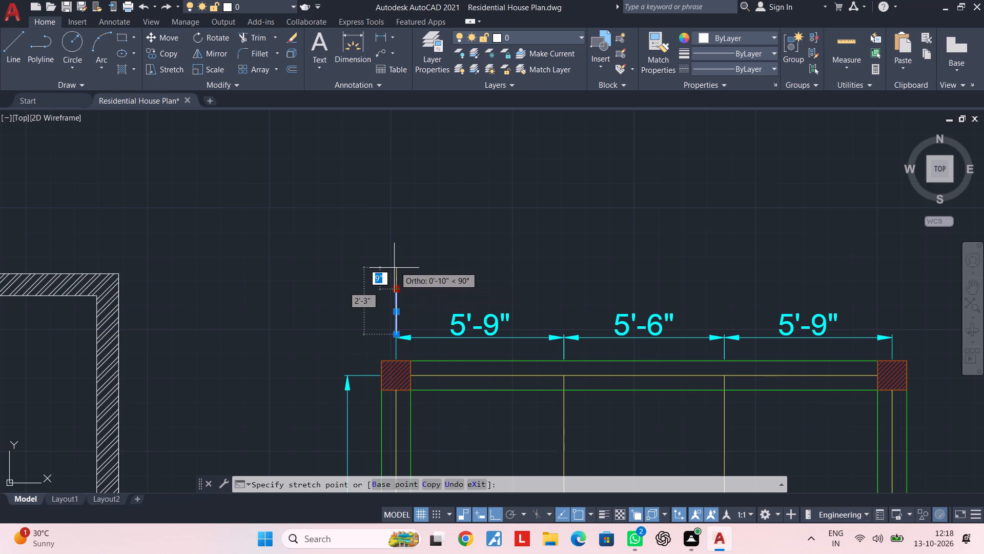
{"action": "left_click", "coordinate": [394, 275]}
{"action": "key", "text": "Escape"}
{"action": "key", "text": "Escape"}
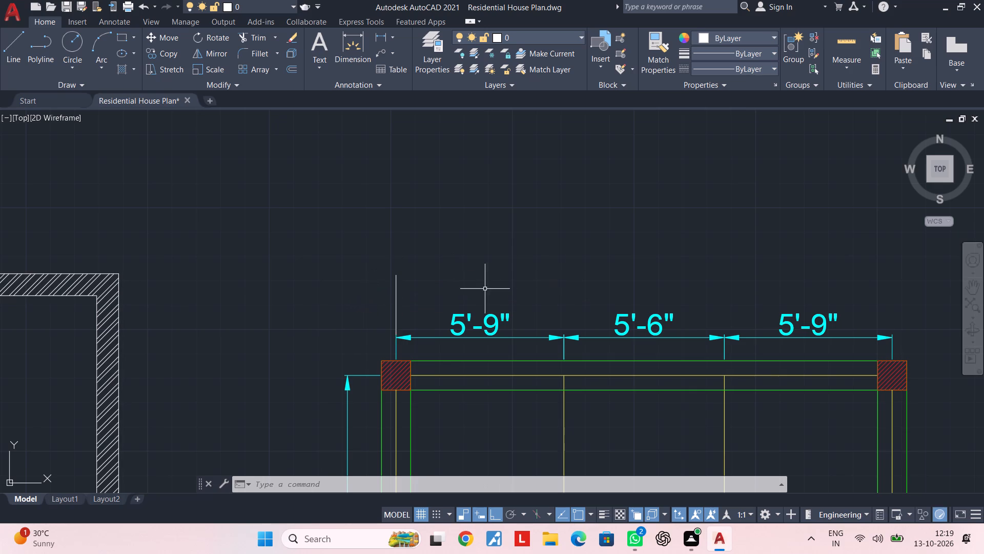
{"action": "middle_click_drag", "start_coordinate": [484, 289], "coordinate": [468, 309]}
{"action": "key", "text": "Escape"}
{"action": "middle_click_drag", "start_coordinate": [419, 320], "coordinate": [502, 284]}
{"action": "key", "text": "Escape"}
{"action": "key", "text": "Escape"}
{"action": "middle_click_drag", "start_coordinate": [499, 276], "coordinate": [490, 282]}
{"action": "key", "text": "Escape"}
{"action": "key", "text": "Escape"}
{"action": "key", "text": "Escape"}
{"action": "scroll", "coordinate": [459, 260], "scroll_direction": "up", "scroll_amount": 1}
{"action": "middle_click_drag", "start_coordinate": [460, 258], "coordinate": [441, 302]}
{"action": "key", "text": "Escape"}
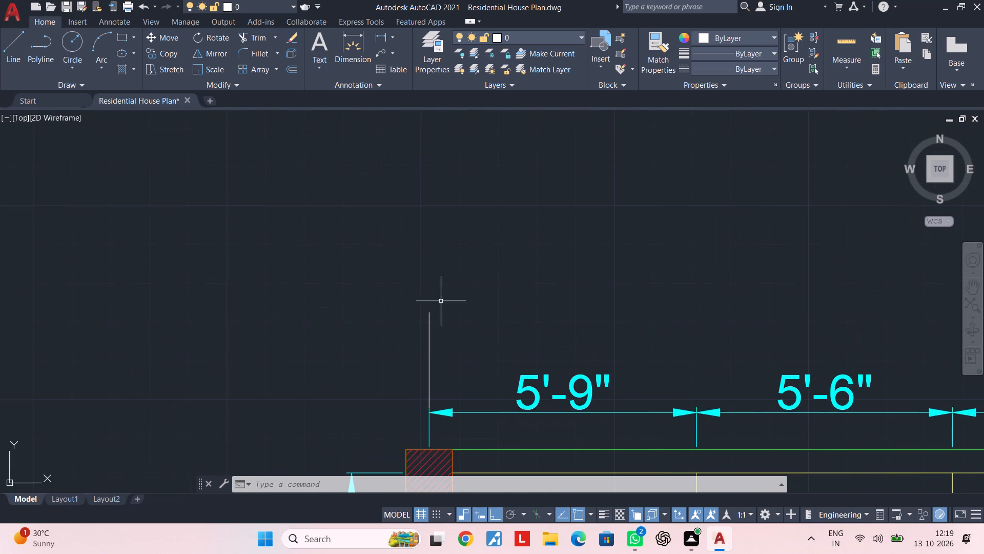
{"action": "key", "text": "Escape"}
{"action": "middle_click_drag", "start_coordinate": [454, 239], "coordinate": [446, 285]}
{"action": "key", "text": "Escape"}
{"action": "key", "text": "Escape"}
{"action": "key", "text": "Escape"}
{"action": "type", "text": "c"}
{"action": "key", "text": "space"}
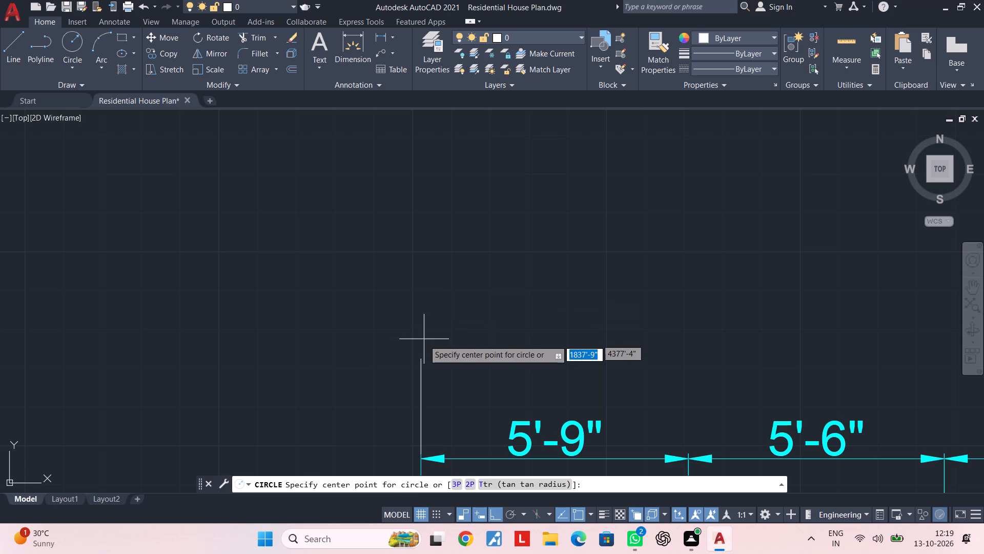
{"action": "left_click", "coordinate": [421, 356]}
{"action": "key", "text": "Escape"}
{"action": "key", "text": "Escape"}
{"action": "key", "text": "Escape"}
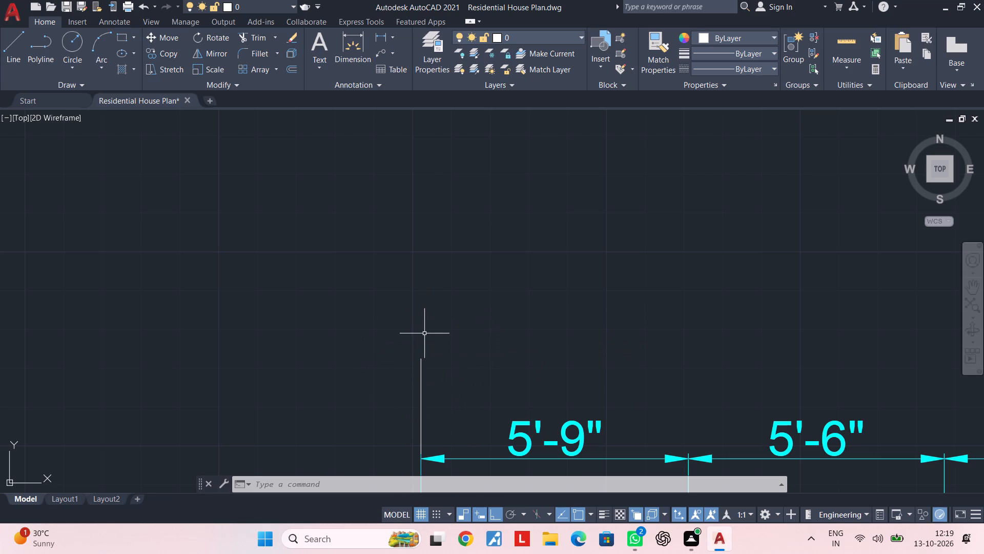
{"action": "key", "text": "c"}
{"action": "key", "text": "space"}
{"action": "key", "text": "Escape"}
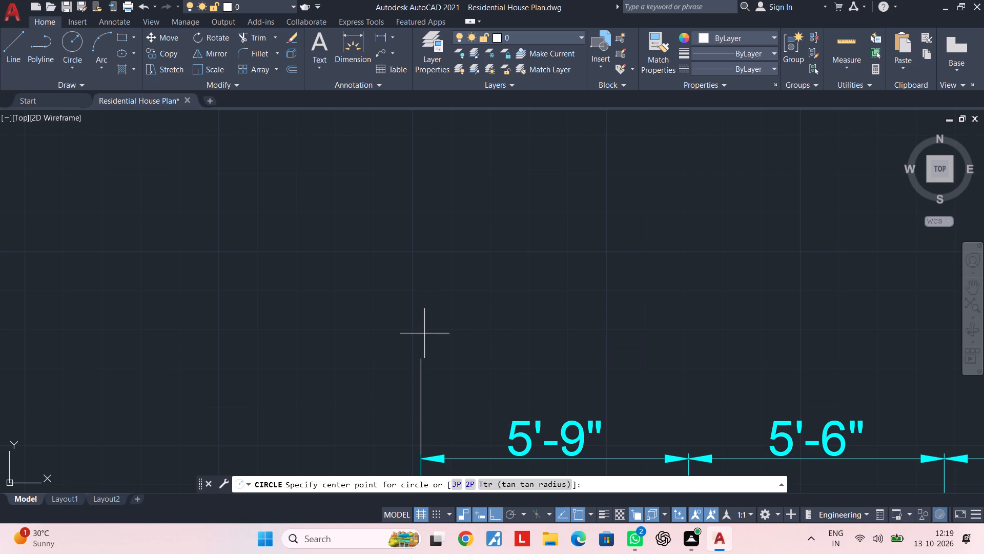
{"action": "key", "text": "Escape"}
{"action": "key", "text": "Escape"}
Draw a two-point circle about 1'-4" in diameter, rising from the top end of the vertical line above the top-left column.
{"action": "key", "text": "c"}
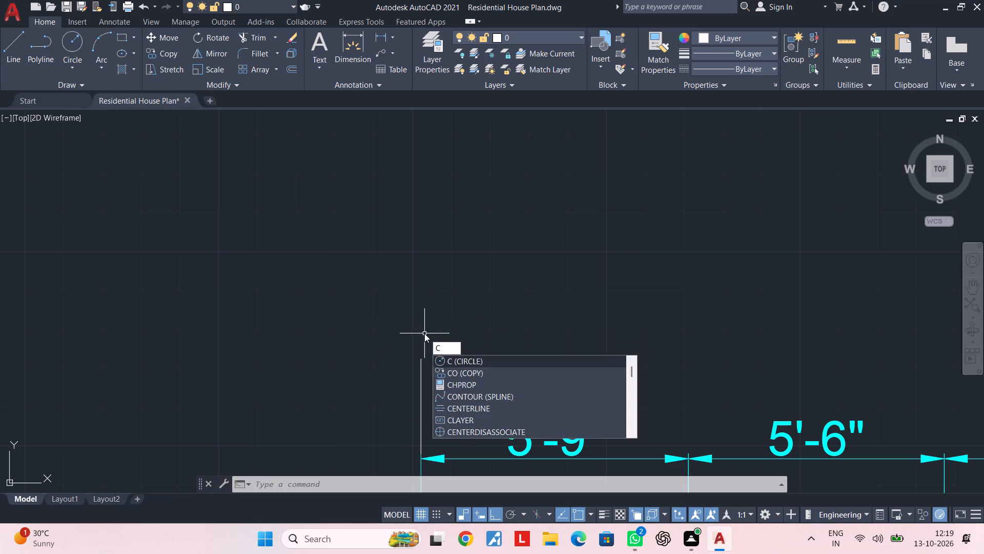
{"action": "key", "text": "space"}
{"action": "left_click", "coordinate": [472, 479]}
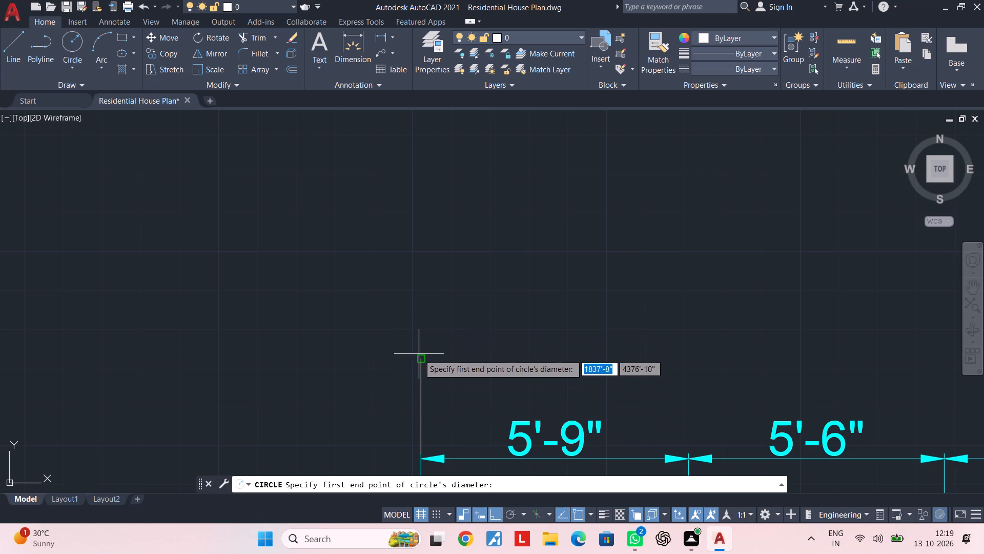
{"action": "left_click", "coordinate": [419, 357]}
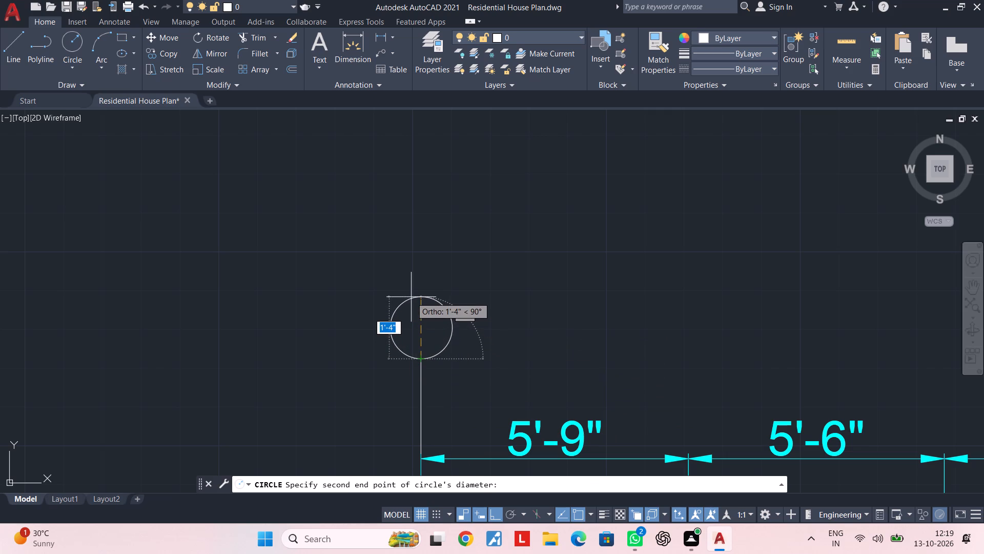
{"action": "left_click", "coordinate": [411, 293]}
{"action": "key", "text": "Escape"}
Copy the D2 door label from the bedroom door into the new circle above the top-left column.
{"action": "scroll", "coordinate": [453, 349], "scroll_direction": "down", "scroll_amount": 2}
{"action": "middle_click_drag", "start_coordinate": [453, 350], "coordinate": [462, 316]}
{"action": "key", "text": "Escape"}
{"action": "scroll", "coordinate": [458, 329], "scroll_direction": "down", "scroll_amount": 2}
{"action": "middle_click_drag", "start_coordinate": [458, 331], "coordinate": [475, 283]}
{"action": "key", "text": "Escape"}
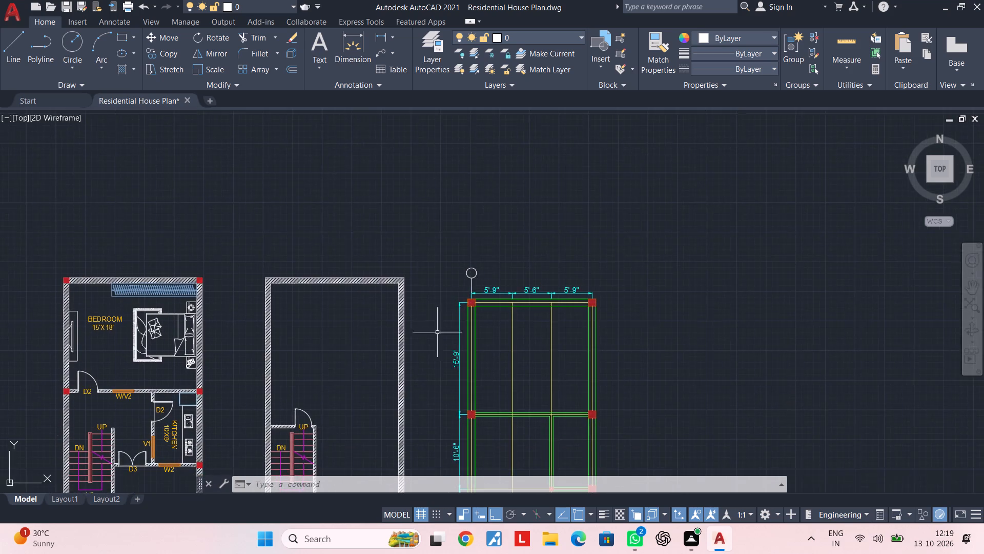
{"action": "key", "text": "Escape"}
{"action": "middle_click_drag", "start_coordinate": [430, 335], "coordinate": [461, 308]}
{"action": "key", "text": "Escape"}
{"action": "middle_click_drag", "start_coordinate": [373, 349], "coordinate": [452, 287]}
{"action": "key", "text": "Escape"}
{"action": "scroll", "coordinate": [236, 327], "scroll_direction": "up", "scroll_amount": 3}
{"action": "middle_click_drag", "start_coordinate": [146, 290], "coordinate": [234, 352]}
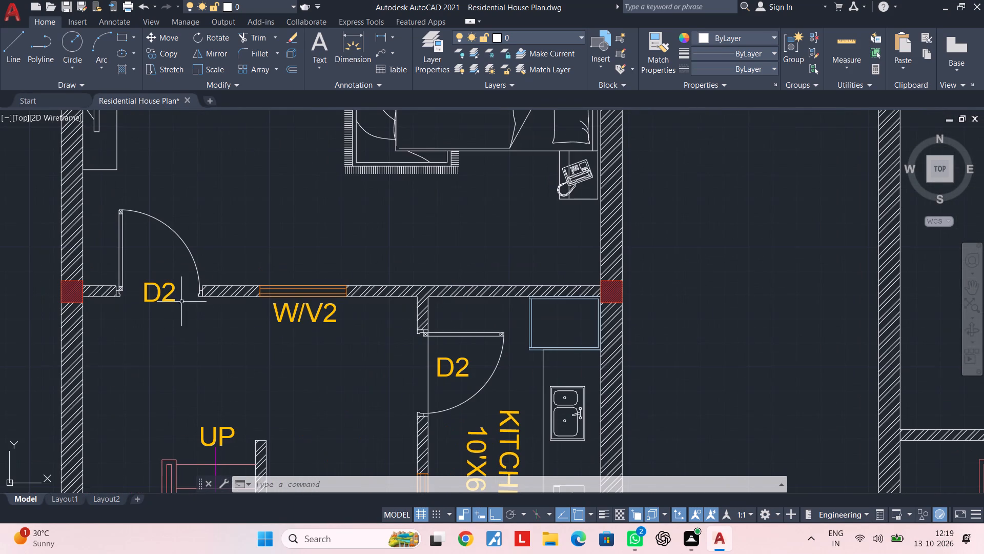
{"action": "left_click", "coordinate": [171, 293]}
{"action": "key", "text": "c"}
{"action": "key", "text": "o"}
{"action": "key", "text": "space"}
{"action": "left_click", "coordinate": [170, 305]}
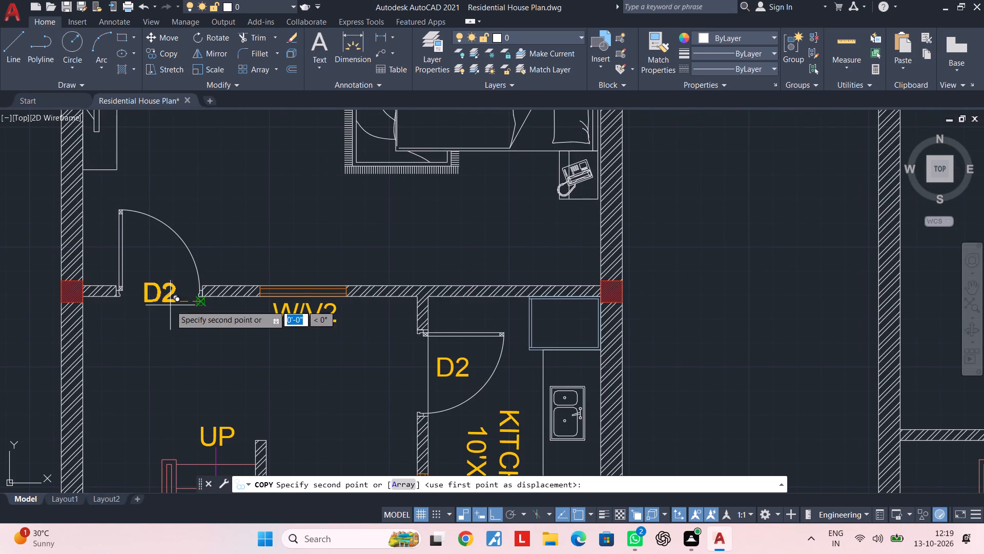
{"action": "scroll", "coordinate": [562, 295], "scroll_direction": "down", "scroll_amount": 1}
{"action": "middle_click_drag", "start_coordinate": [562, 295], "coordinate": [262, 371]}
{"action": "middle_click_drag", "start_coordinate": [549, 276], "coordinate": [373, 349]}
{"action": "scroll", "coordinate": [599, 355], "scroll_direction": "down", "scroll_amount": 2}
{"action": "middle_click_drag", "start_coordinate": [569, 364], "coordinate": [461, 368]}
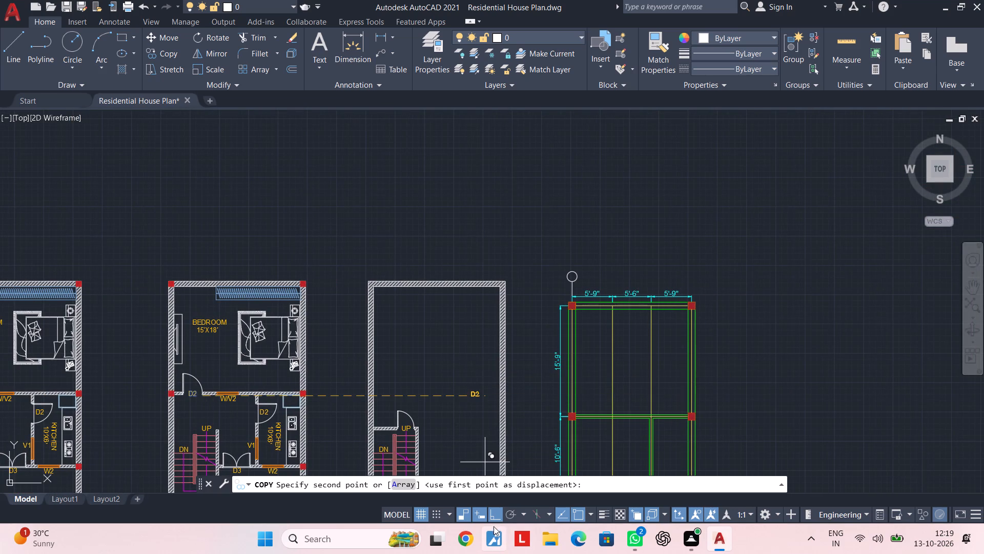
{"action": "left_click", "coordinate": [497, 517]}
{"action": "middle_click_drag", "start_coordinate": [563, 309], "coordinate": [535, 360]}
{"action": "scroll", "coordinate": [551, 341], "scroll_direction": "up", "scroll_amount": 4}
{"action": "middle_click_drag", "start_coordinate": [560, 318], "coordinate": [541, 357]}
{"action": "scroll", "coordinate": [556, 355], "scroll_direction": "up", "scroll_amount": 1}
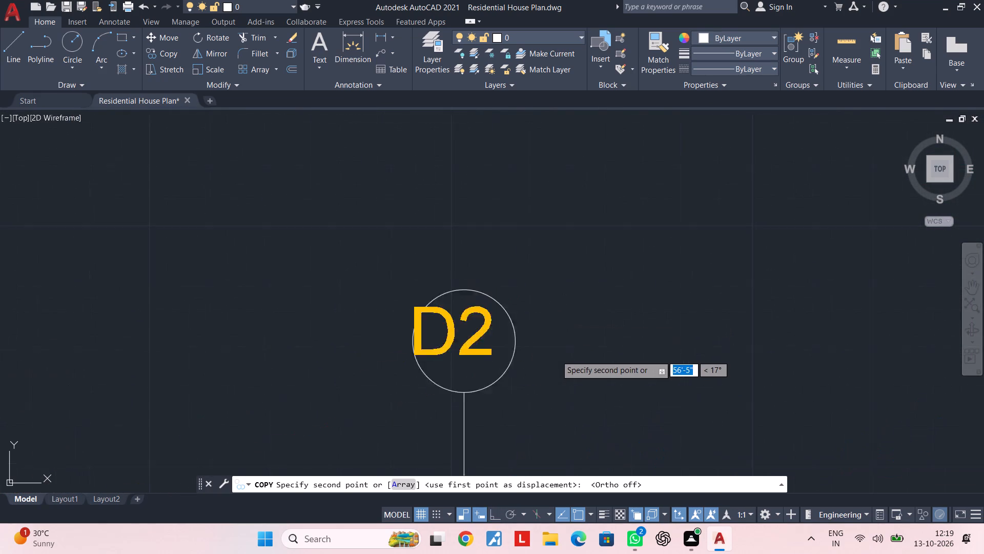
{"action": "scroll", "coordinate": [556, 355], "scroll_direction": "up", "scroll_amount": 1}
{"action": "left_click", "coordinate": [572, 366]}
{"action": "key", "text": "Escape"}
Change the copied D2 text inside the circle to A, with a leading space to centre it.
{"action": "middle_click_drag", "start_coordinate": [487, 377], "coordinate": [613, 382]}
{"action": "key", "text": "Escape"}
{"action": "key", "text": "Escape"}
{"action": "double_click", "coordinate": [569, 360]}
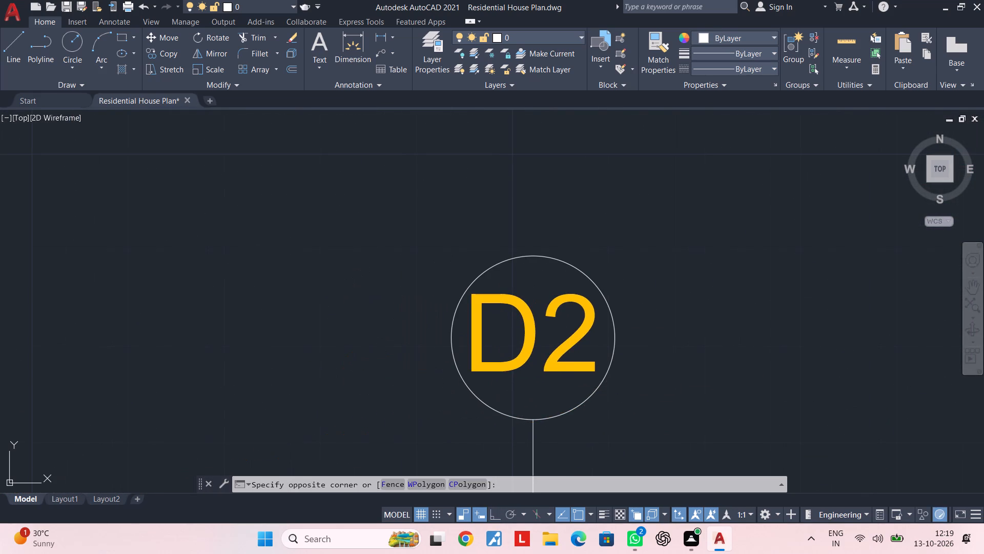
{"action": "double_click", "coordinate": [561, 369]}
{"action": "double_click", "coordinate": [568, 364]}
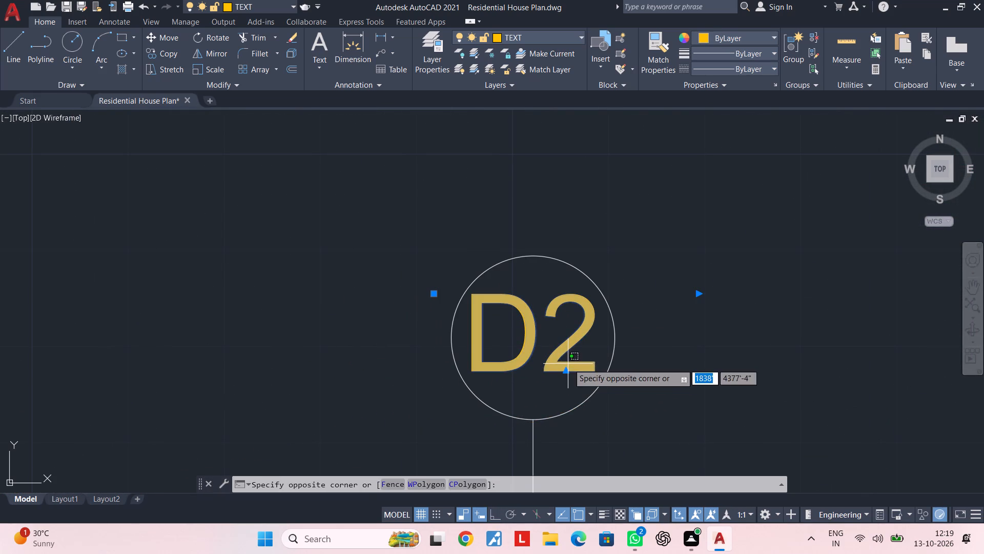
{"action": "double_click", "coordinate": [580, 370]}
{"action": "key", "text": "BackSpace"}
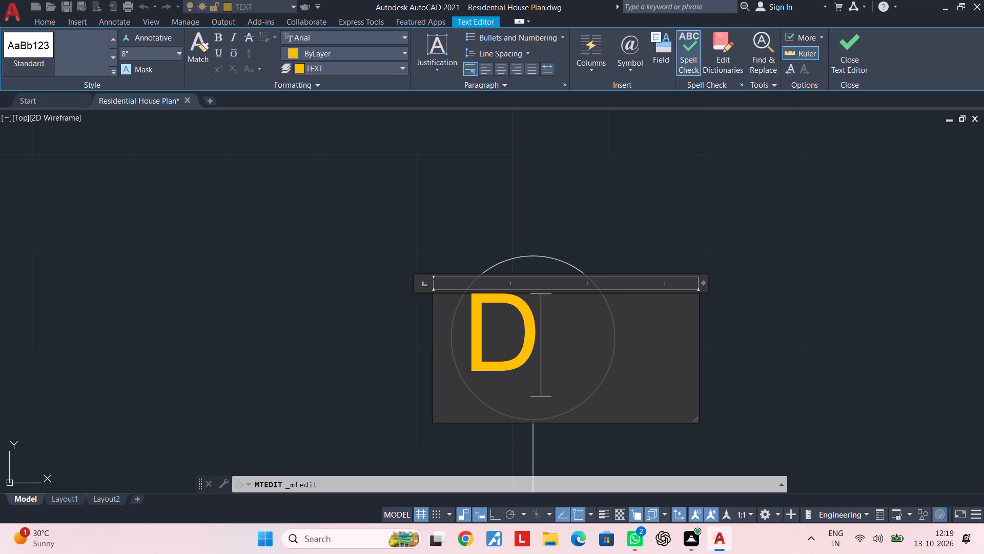
{"action": "key", "text": "BackSpace"}
{"action": "key", "text": "a"}
{"action": "key", "text": "BackSpace"}
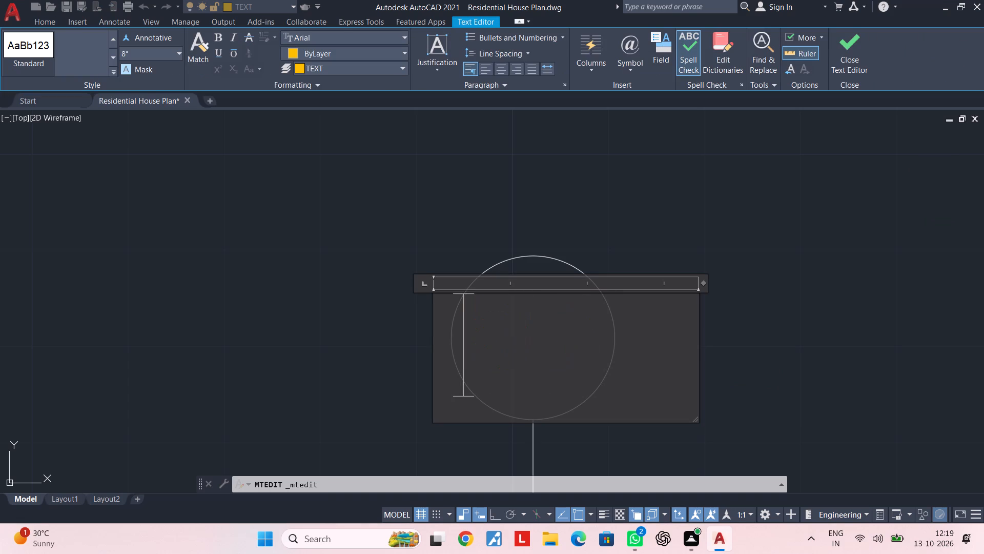
{"action": "key", "text": "a"}
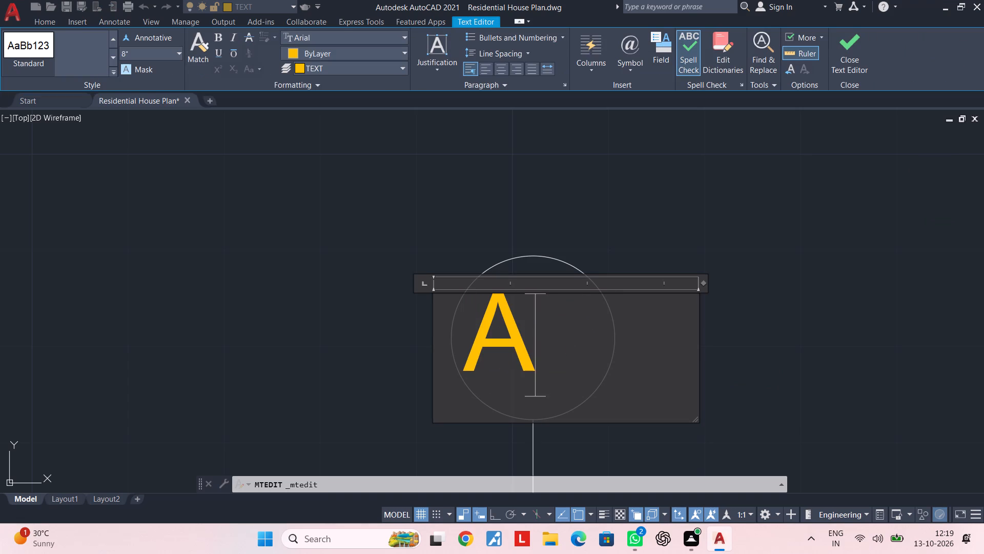
{"action": "left_click", "coordinate": [470, 347]}
{"action": "key", "text": "space"}
{"action": "left_click", "coordinate": [754, 249]}
Examine the text properties of the A label in the bubble.
{"action": "scroll", "coordinate": [776, 266], "scroll_direction": "down", "scroll_amount": 4}
{"action": "middle_click_drag", "start_coordinate": [770, 270], "coordinate": [625, 261]}
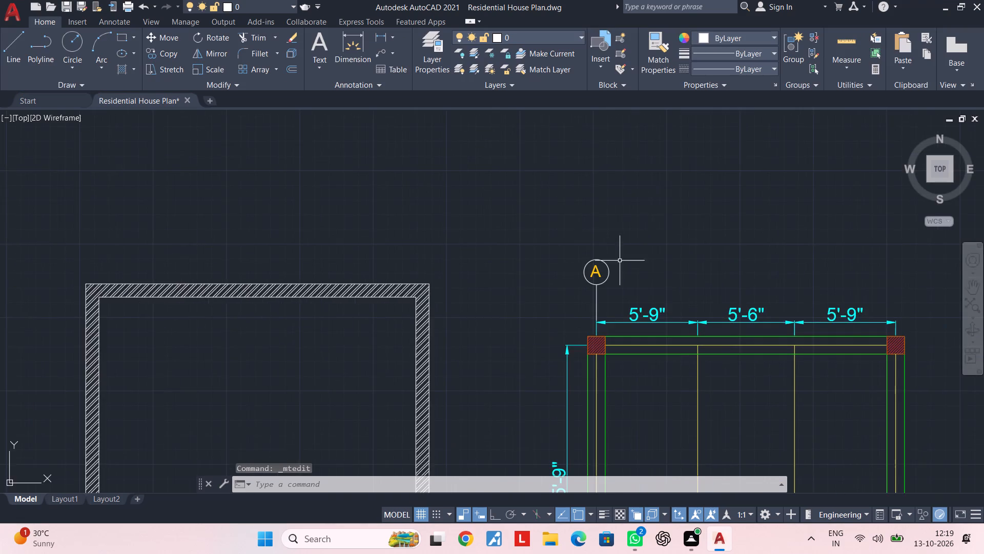
{"action": "key", "text": "Escape"}
{"action": "scroll", "coordinate": [645, 272], "scroll_direction": "down", "scroll_amount": 1}
{"action": "middle_click_drag", "start_coordinate": [644, 272], "coordinate": [546, 258]}
{"action": "scroll", "coordinate": [516, 263], "scroll_direction": "up", "scroll_amount": 2}
{"action": "left_click", "coordinate": [517, 252]}
{"action": "right_click", "coordinate": [518, 252]}
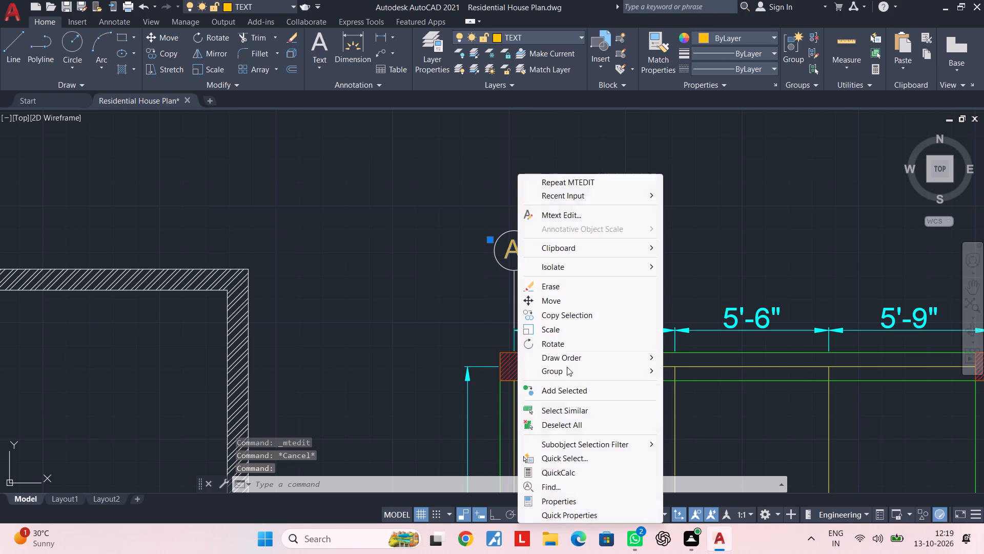
{"action": "left_click", "coordinate": [573, 498]}
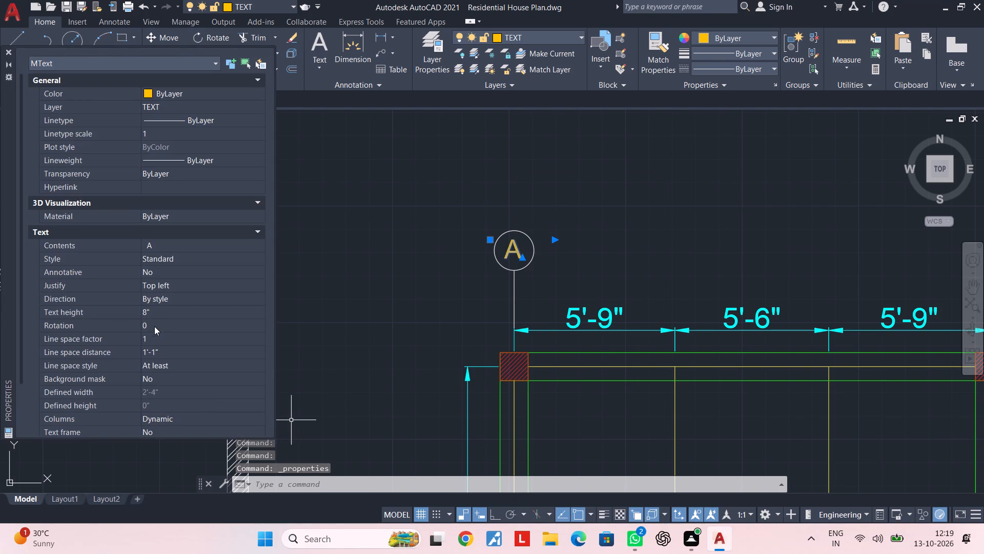
{"action": "key", "text": "Escape"}
{"action": "key", "text": "Escape"}
{"action": "scroll", "coordinate": [674, 215], "scroll_direction": "down", "scroll_amount": 3}
{"action": "middle_click_drag", "start_coordinate": [681, 216], "coordinate": [502, 215]}
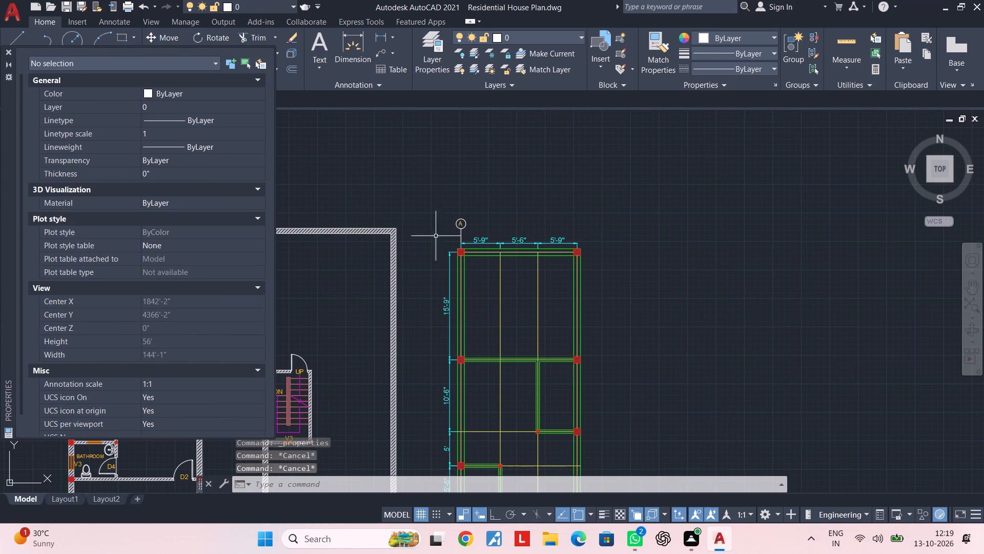
{"action": "key", "text": "Escape"}
{"action": "key", "text": "Escape"}
{"action": "key", "text": "Escape"}
{"action": "left_click", "coordinate": [10, 52]}
{"action": "key", "text": "Escape"}
{"action": "key", "text": "Escape"}
Copy the A bubble with its circle, text and stem line onto the other three vertical centrelines along the top dimensions.
{"action": "scroll", "coordinate": [459, 215], "scroll_direction": "up", "scroll_amount": 2}
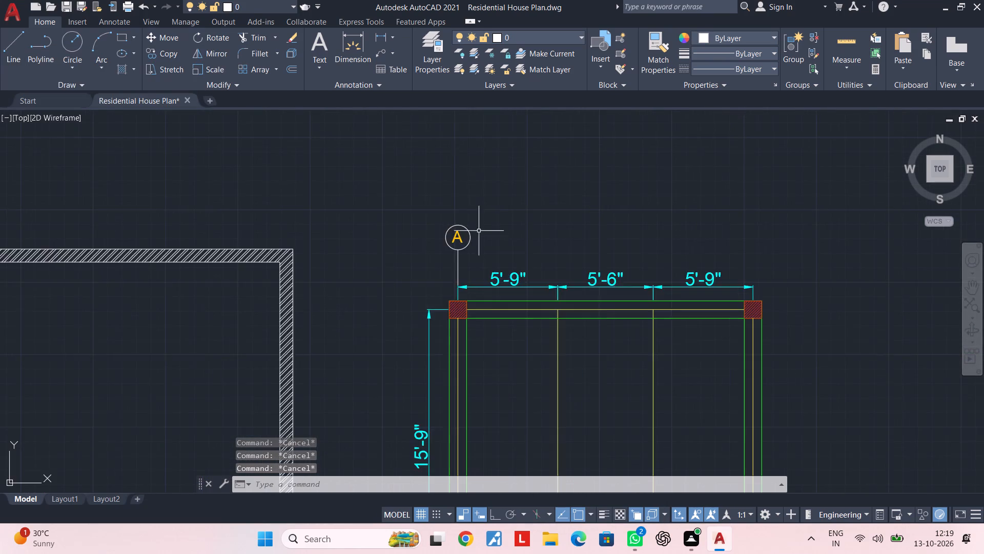
{"action": "scroll", "coordinate": [482, 233], "scroll_direction": "up", "scroll_amount": 1}
{"action": "middle_click_drag", "start_coordinate": [482, 233], "coordinate": [482, 219]}
{"action": "scroll", "coordinate": [478, 222], "scroll_direction": "up", "scroll_amount": 2}
{"action": "left_click", "coordinate": [475, 167]}
{"action": "left_click", "coordinate": [316, 333]}
{"action": "type", "text": "CO"}
{"action": "key", "text": "space"}
{"action": "left_click", "coordinate": [381, 429]}
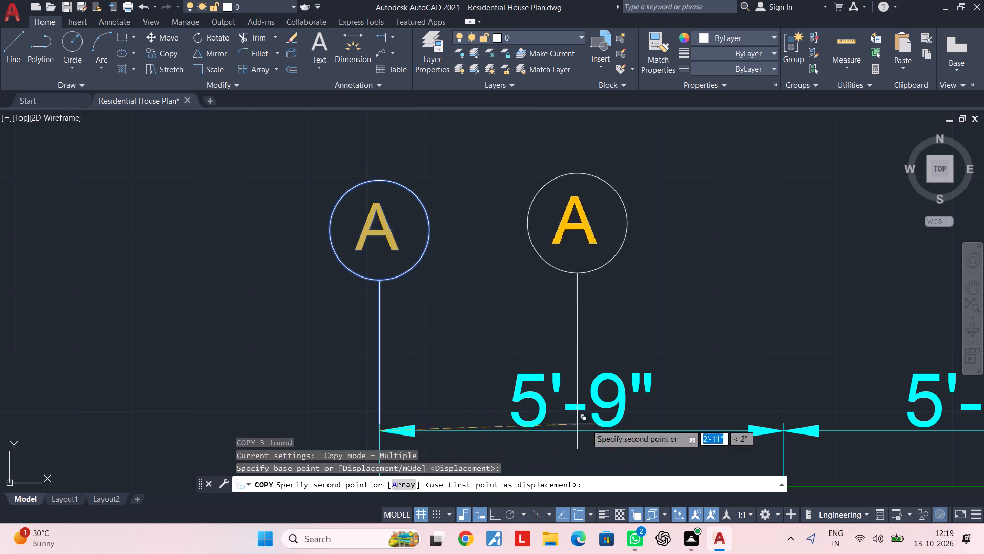
{"action": "scroll", "coordinate": [617, 426], "scroll_direction": "down", "scroll_amount": 1}
{"action": "middle_click_drag", "start_coordinate": [617, 426], "coordinate": [366, 381]}
{"action": "left_click", "coordinate": [468, 388]}
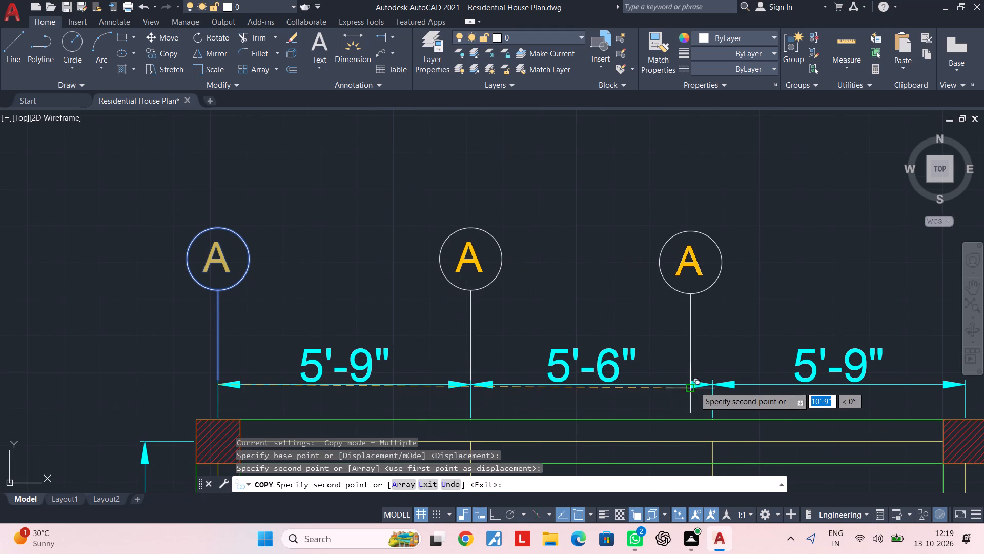
{"action": "left_click", "coordinate": [494, 505]}
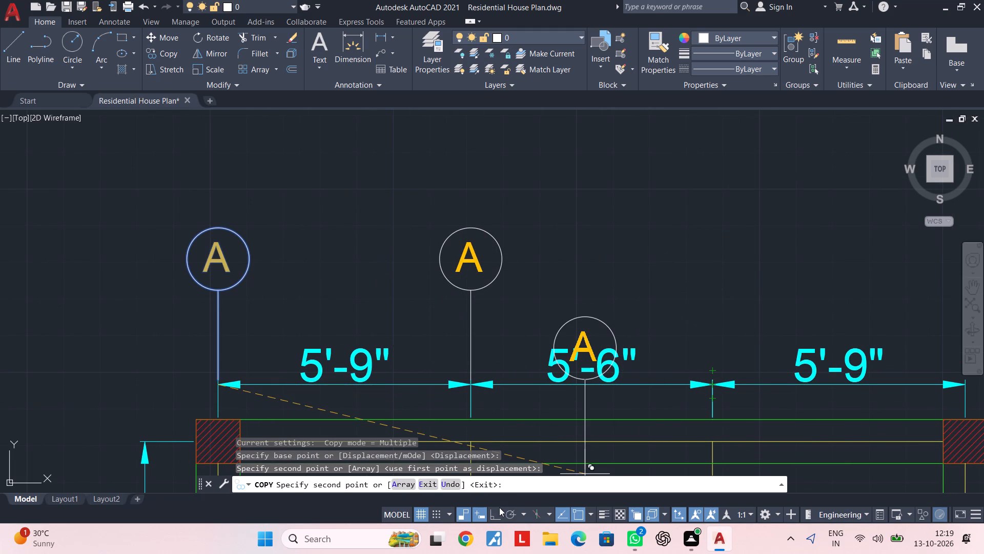
{"action": "left_click", "coordinate": [495, 516]}
{"action": "middle_click_drag", "start_coordinate": [696, 409], "coordinate": [575, 408]}
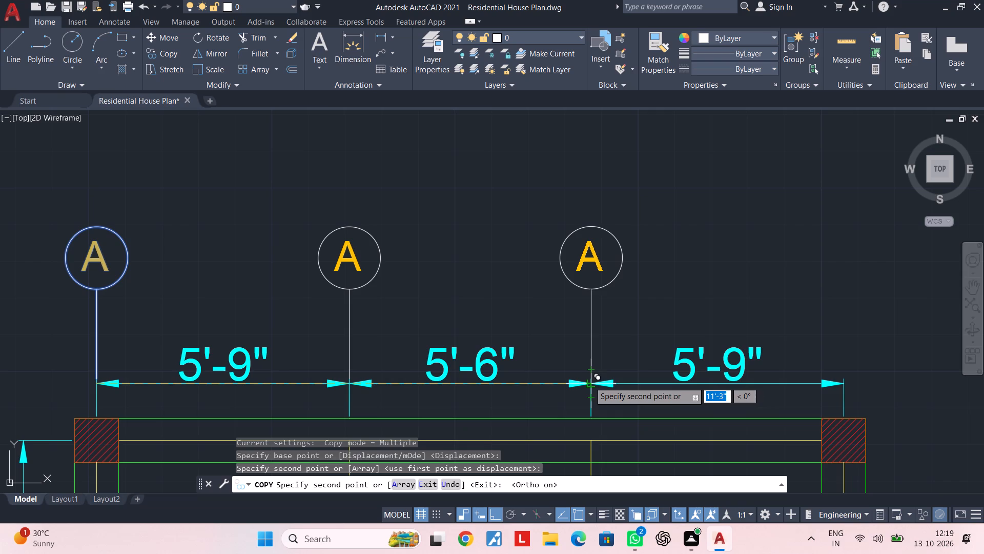
{"action": "left_click", "coordinate": [589, 382]}
{"action": "left_click", "coordinate": [844, 380]}
{"action": "key", "text": "Escape"}
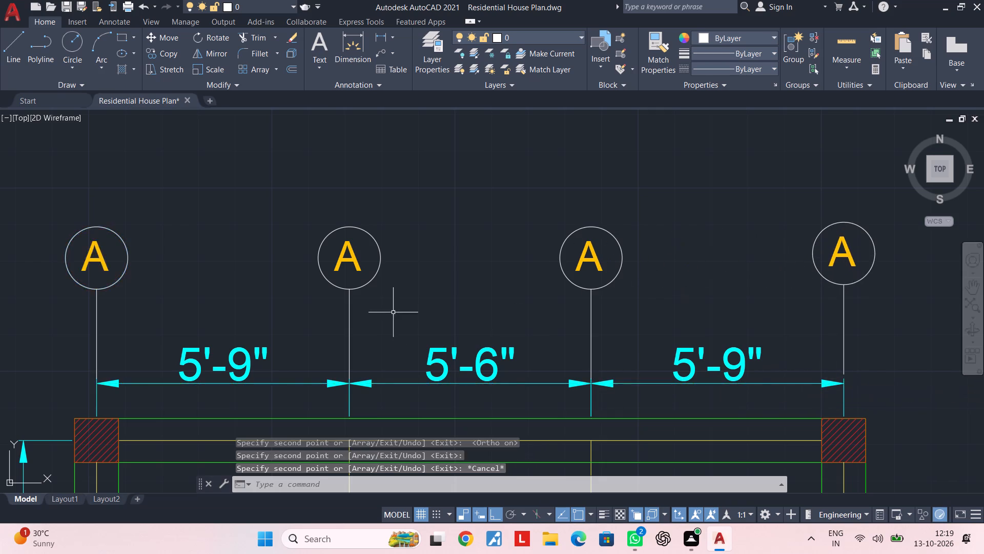
Change the label in the second bubble along the top to B.
{"action": "middle_click_drag", "start_coordinate": [421, 311], "coordinate": [633, 309]}
{"action": "key", "text": "Escape"}
{"action": "key", "text": "Escape"}
{"action": "double_click", "coordinate": [571, 254]}
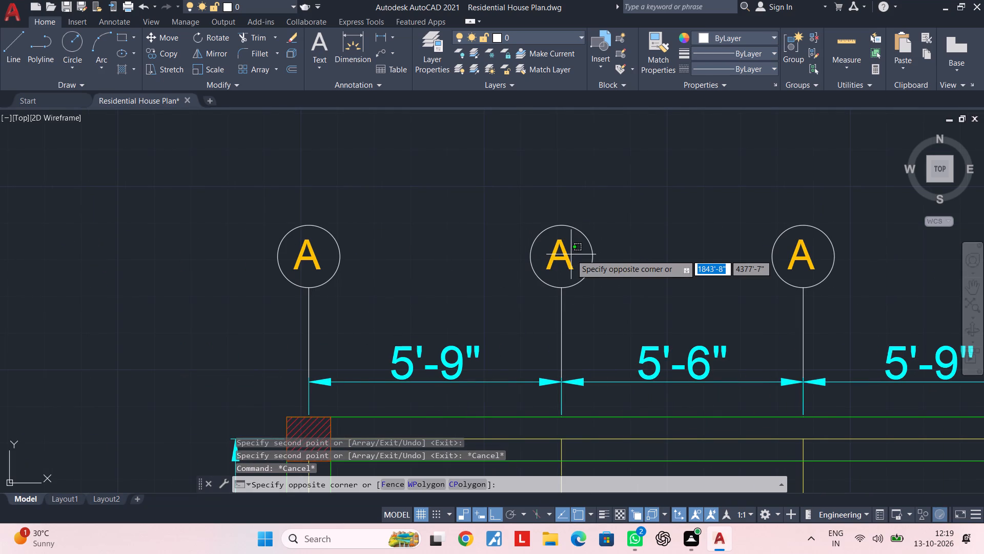
{"action": "double_click", "coordinate": [565, 257]}
{"action": "key", "text": "BackSpace"}
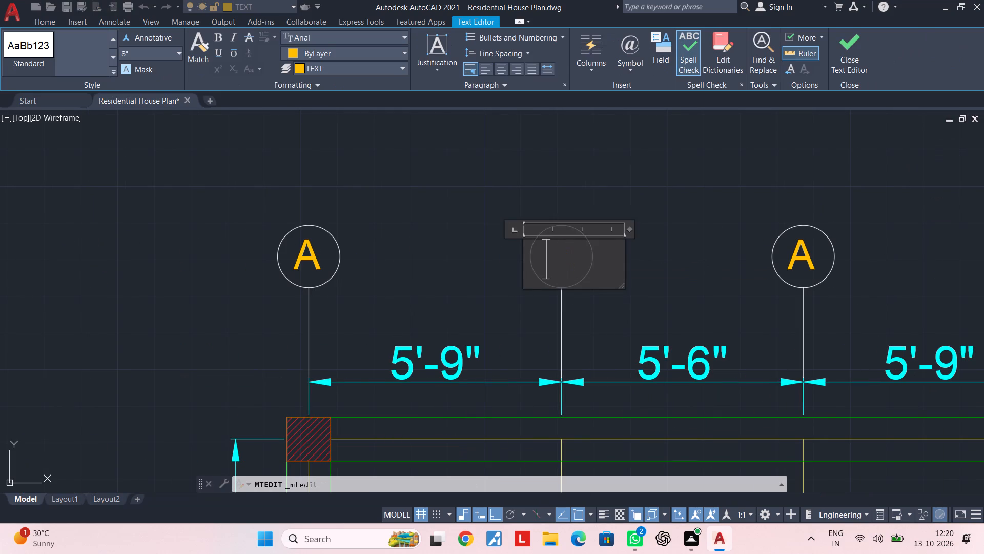
{"action": "key", "text": "b"}
{"action": "left_click", "coordinate": [691, 249]}
Change the label in the third bubble along the top to C.
{"action": "middle_click_drag", "start_coordinate": [670, 260], "coordinate": [425, 263]}
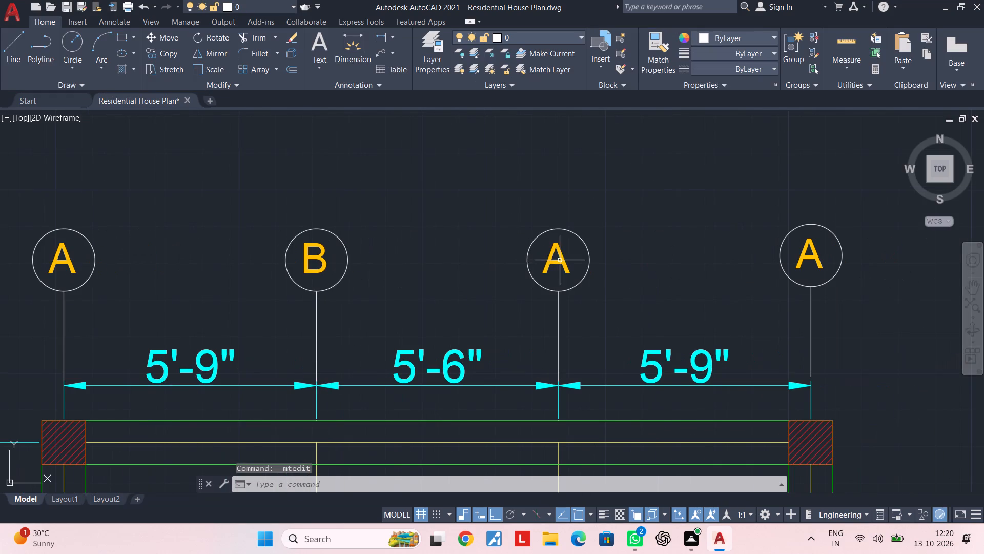
{"action": "double_click", "coordinate": [561, 261]}
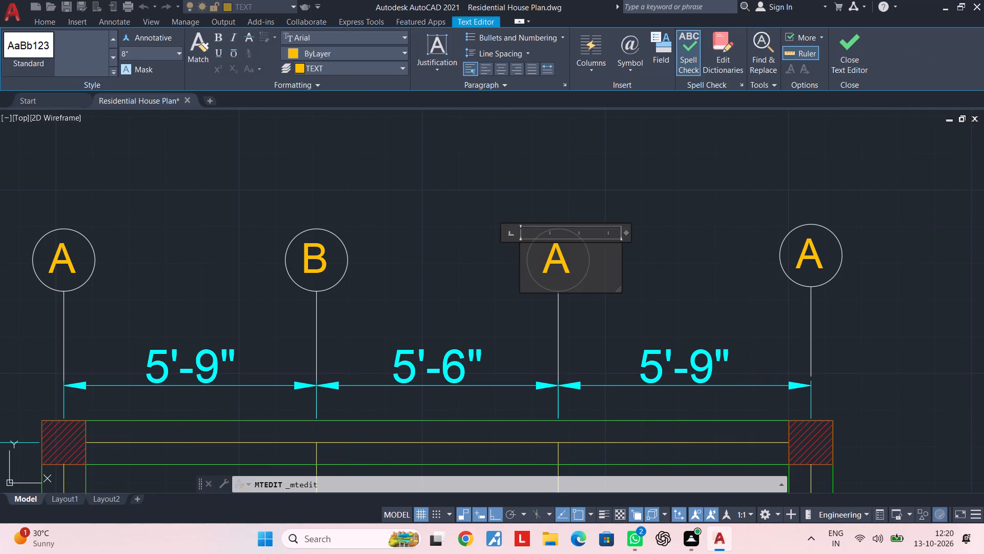
{"action": "key", "text": "BackSpace"}
{"action": "key", "text": "c"}
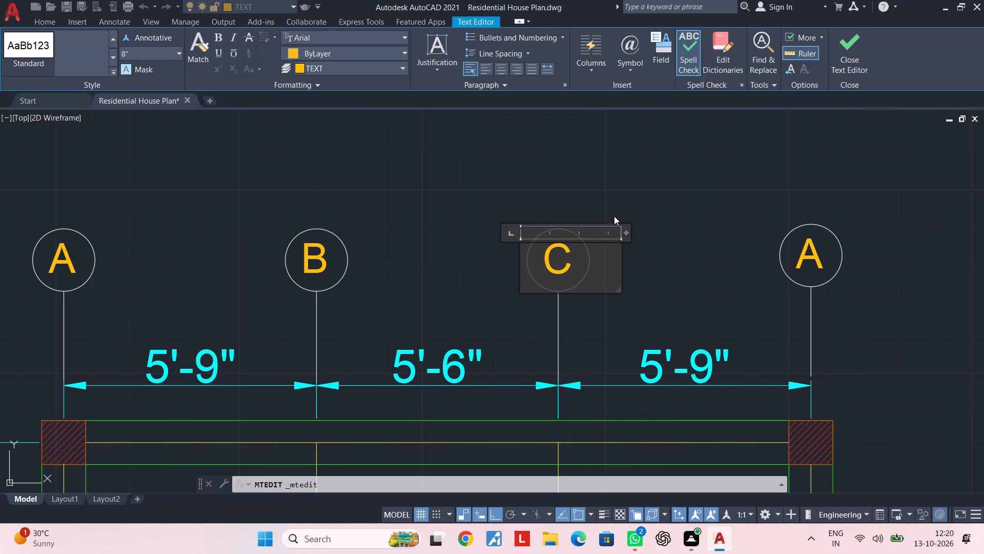
{"action": "left_click", "coordinate": [640, 186]}
Change the label in the bubble above the top-right column to D.
{"action": "middle_click_drag", "start_coordinate": [679, 213], "coordinate": [516, 219]}
{"action": "double_click", "coordinate": [655, 264]}
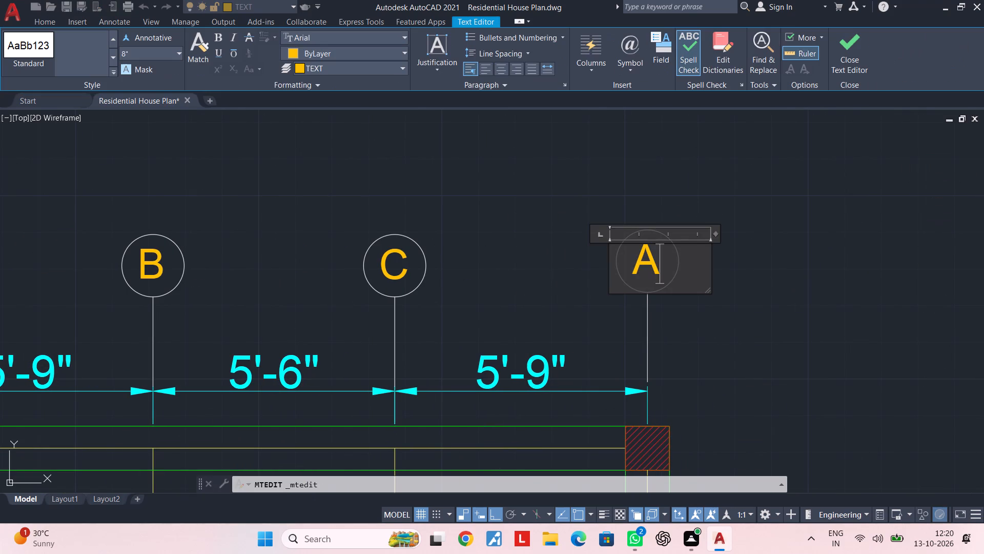
{"action": "key", "text": "BackSpace"}
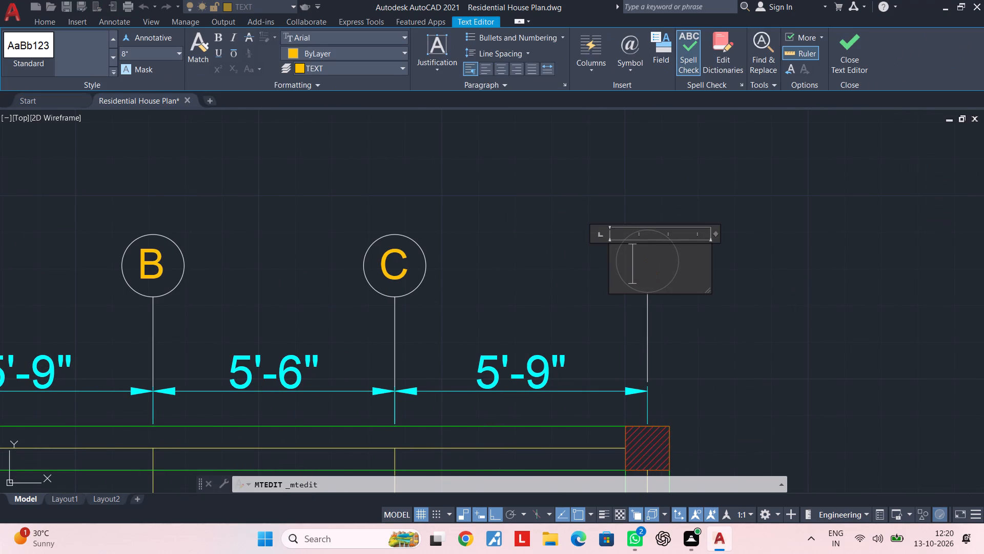
{"action": "key", "text": "d"}
{"action": "left_click", "coordinate": [531, 263]}
Draw a 2' horizontal line leftward from the upper end of the 15'-9" dimension line beside the top-left column.
{"action": "scroll", "coordinate": [530, 263], "scroll_direction": "down", "scroll_amount": 3}
{"action": "middle_click_drag", "start_coordinate": [532, 266], "coordinate": [682, 249]}
{"action": "middle_click_drag", "start_coordinate": [654, 259], "coordinate": [683, 247]}
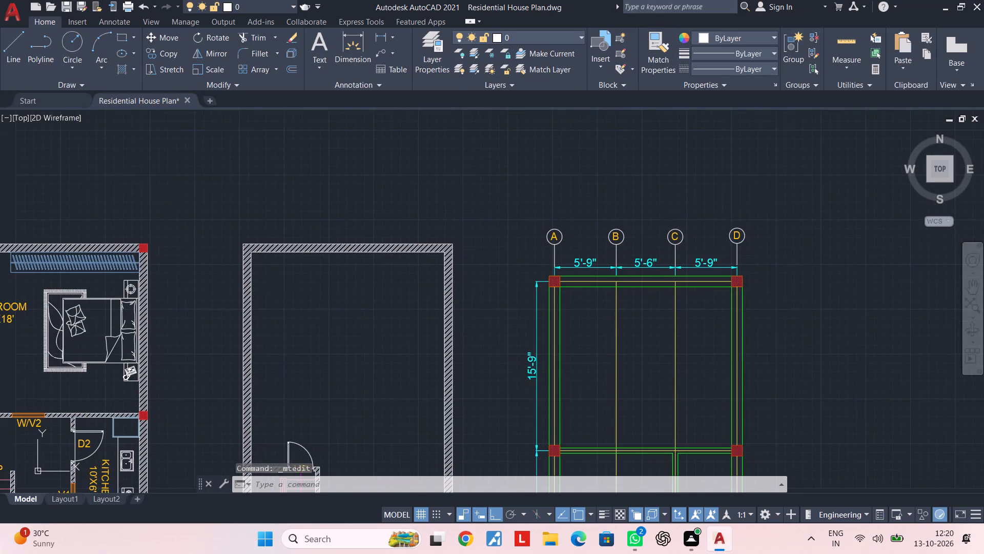
{"action": "middle_click_drag", "start_coordinate": [652, 277], "coordinate": [652, 227]}
{"action": "middle_click_drag", "start_coordinate": [598, 287], "coordinate": [588, 189]}
{"action": "key", "text": "Escape"}
{"action": "key", "text": "Escape"}
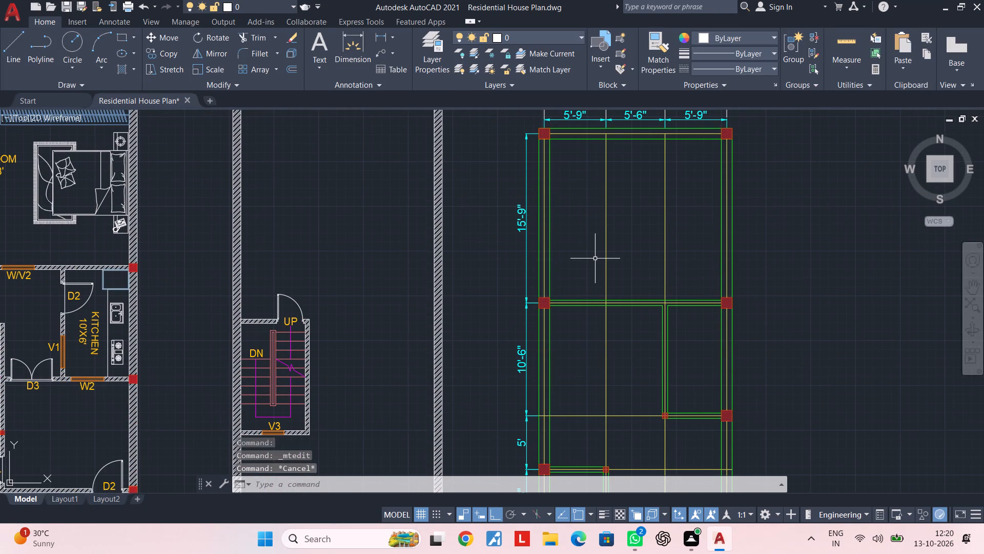
{"action": "key", "text": "Escape"}
{"action": "middle_click_drag", "start_coordinate": [549, 201], "coordinate": [521, 278]}
{"action": "scroll", "coordinate": [514, 218], "scroll_direction": "up", "scroll_amount": 2}
{"action": "middle_click_drag", "start_coordinate": [502, 221], "coordinate": [496, 262]}
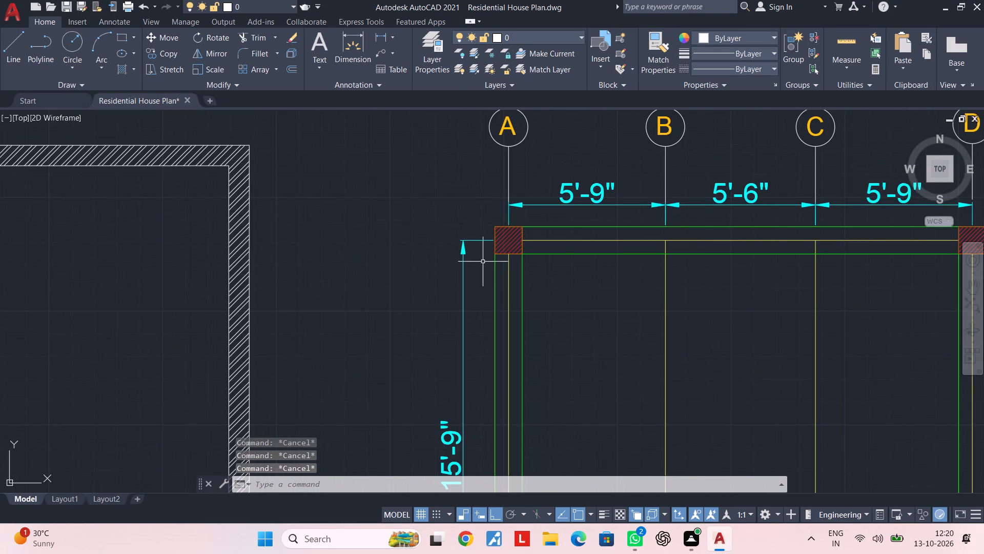
{"action": "key", "text": "Escape"}
{"action": "middle_click_drag", "start_coordinate": [458, 261], "coordinate": [484, 256]}
{"action": "key", "text": "Escape"}
{"action": "key", "text": "Escape"}
{"action": "key", "text": "Escape"}
{"action": "key", "text": "Escape"}
{"action": "type", "text": "L"}
{"action": "key", "text": "space"}
{"action": "scroll", "coordinate": [497, 238], "scroll_direction": "up", "scroll_amount": 2}
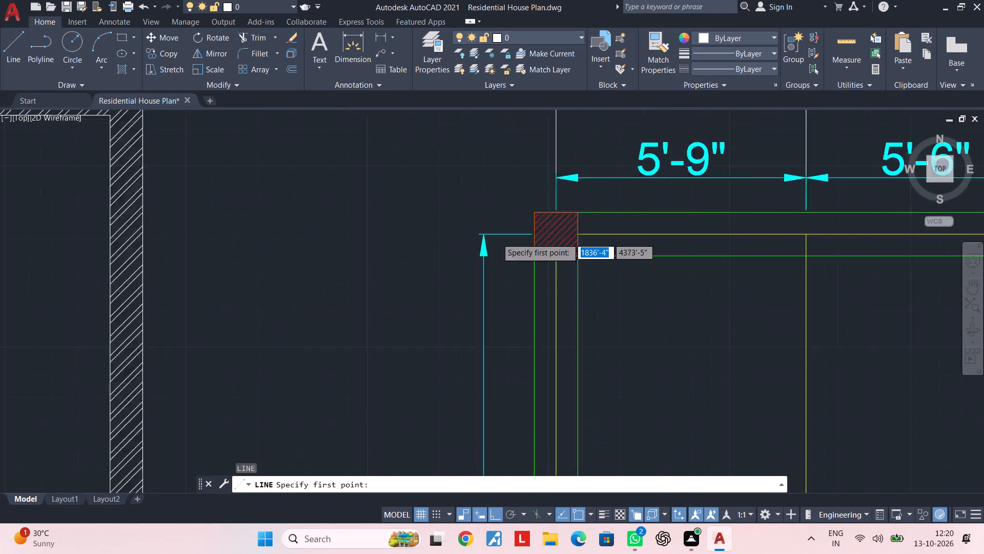
{"action": "left_click", "coordinate": [471, 230]}
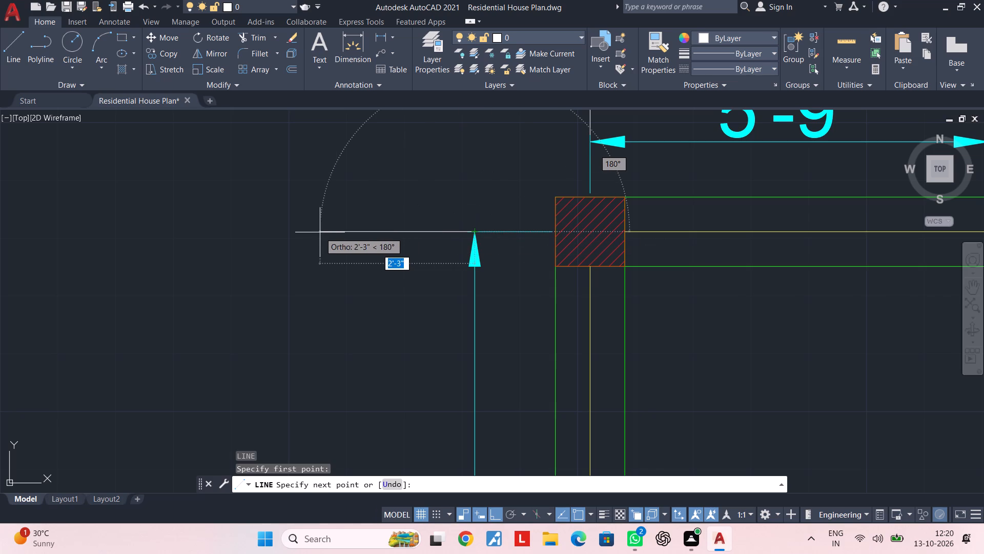
{"action": "type", "text": "2'"}
{"action": "key", "text": "Return"}
{"action": "key", "text": "Escape"}
{"action": "key", "text": "Escape"}
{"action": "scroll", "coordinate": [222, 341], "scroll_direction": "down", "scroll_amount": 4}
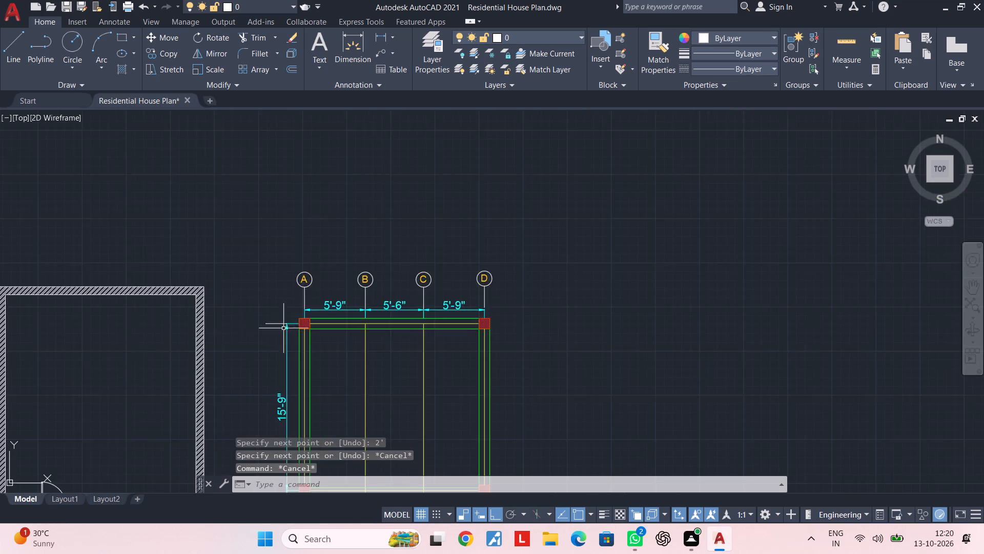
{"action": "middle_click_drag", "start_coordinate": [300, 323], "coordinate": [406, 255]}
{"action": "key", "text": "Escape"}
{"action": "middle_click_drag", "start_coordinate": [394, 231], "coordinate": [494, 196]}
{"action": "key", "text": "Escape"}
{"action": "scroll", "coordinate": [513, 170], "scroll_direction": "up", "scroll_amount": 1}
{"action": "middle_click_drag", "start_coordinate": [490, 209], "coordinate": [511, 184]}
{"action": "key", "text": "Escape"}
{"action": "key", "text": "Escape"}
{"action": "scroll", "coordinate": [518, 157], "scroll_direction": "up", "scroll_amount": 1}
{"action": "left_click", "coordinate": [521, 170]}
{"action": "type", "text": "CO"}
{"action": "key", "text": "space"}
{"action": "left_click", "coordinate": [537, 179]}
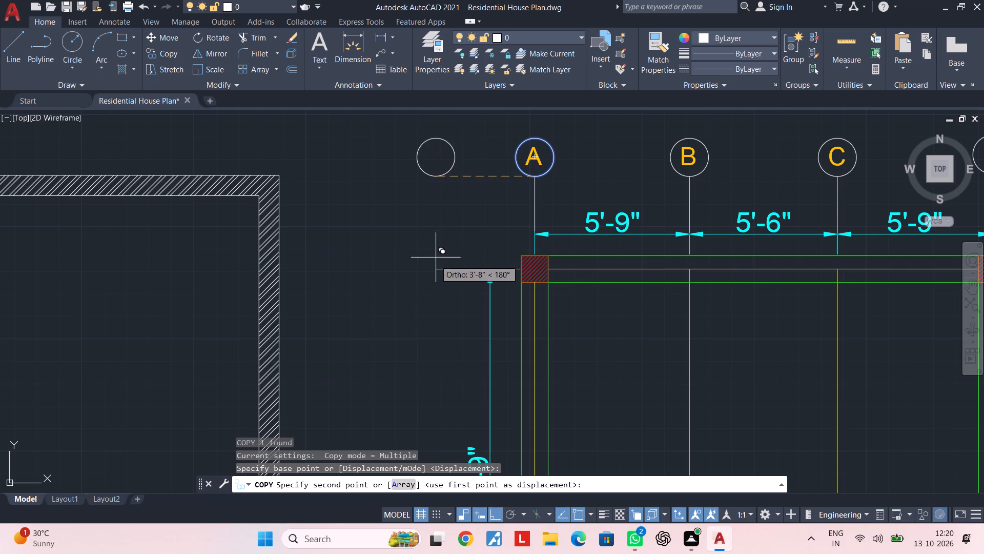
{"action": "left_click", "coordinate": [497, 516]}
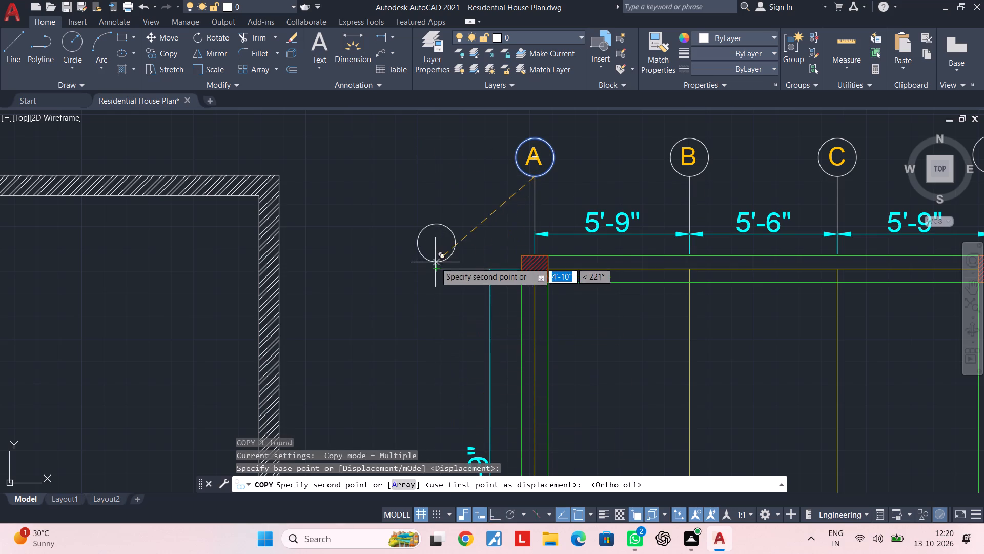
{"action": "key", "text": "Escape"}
Copy the circle of bubble A by its right quadrant onto the left end of the 2' line beside the top-left column.
{"action": "left_click", "coordinate": [553, 152]}
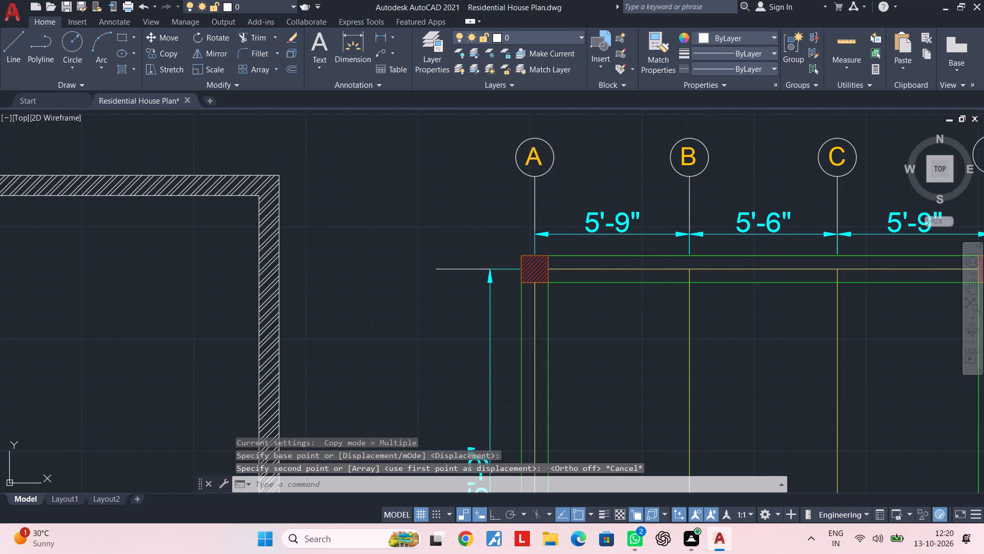
{"action": "key", "text": "c"}
{"action": "key", "text": "o"}
{"action": "key", "text": "space"}
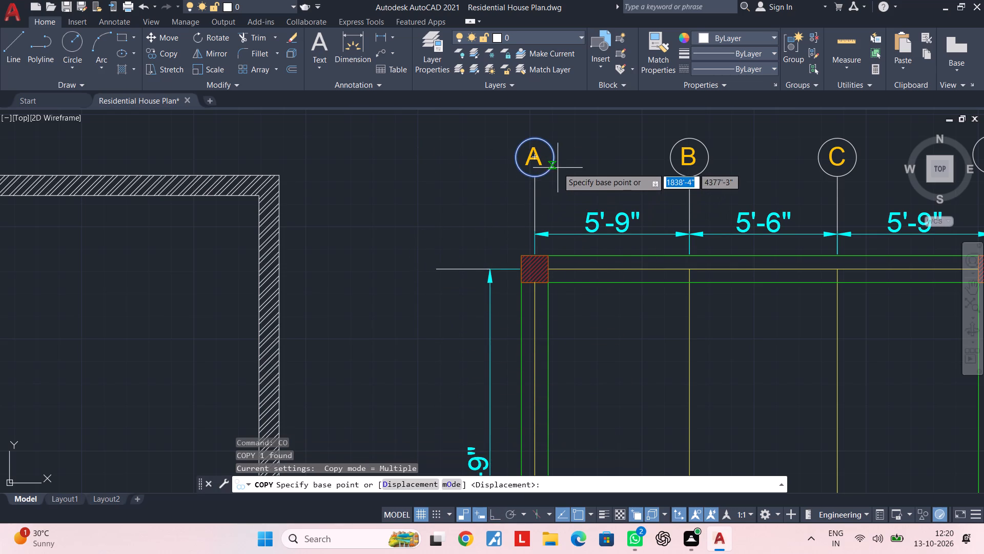
{"action": "left_click", "coordinate": [555, 160]}
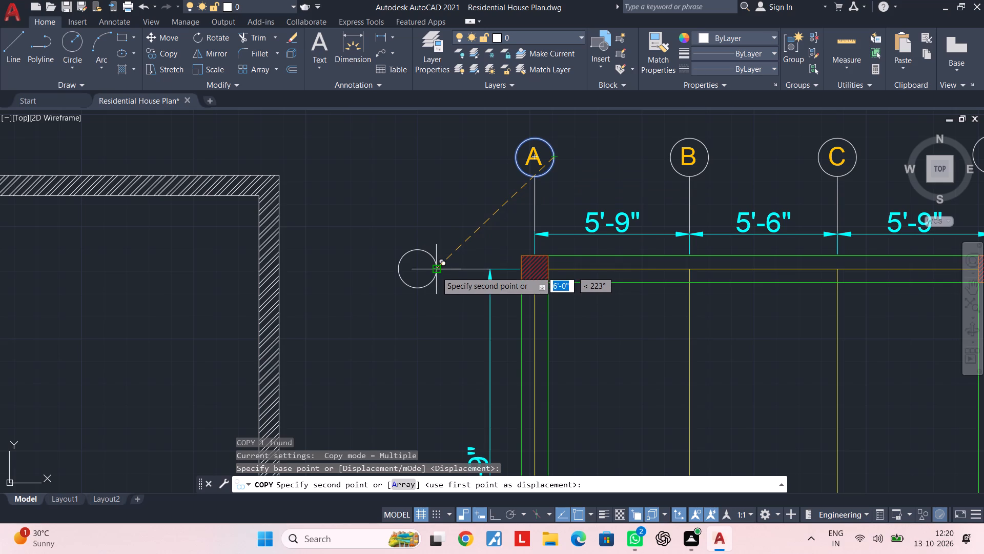
{"action": "left_click", "coordinate": [436, 271]}
{"action": "key", "text": "Escape"}
{"action": "key", "text": "Escape"}
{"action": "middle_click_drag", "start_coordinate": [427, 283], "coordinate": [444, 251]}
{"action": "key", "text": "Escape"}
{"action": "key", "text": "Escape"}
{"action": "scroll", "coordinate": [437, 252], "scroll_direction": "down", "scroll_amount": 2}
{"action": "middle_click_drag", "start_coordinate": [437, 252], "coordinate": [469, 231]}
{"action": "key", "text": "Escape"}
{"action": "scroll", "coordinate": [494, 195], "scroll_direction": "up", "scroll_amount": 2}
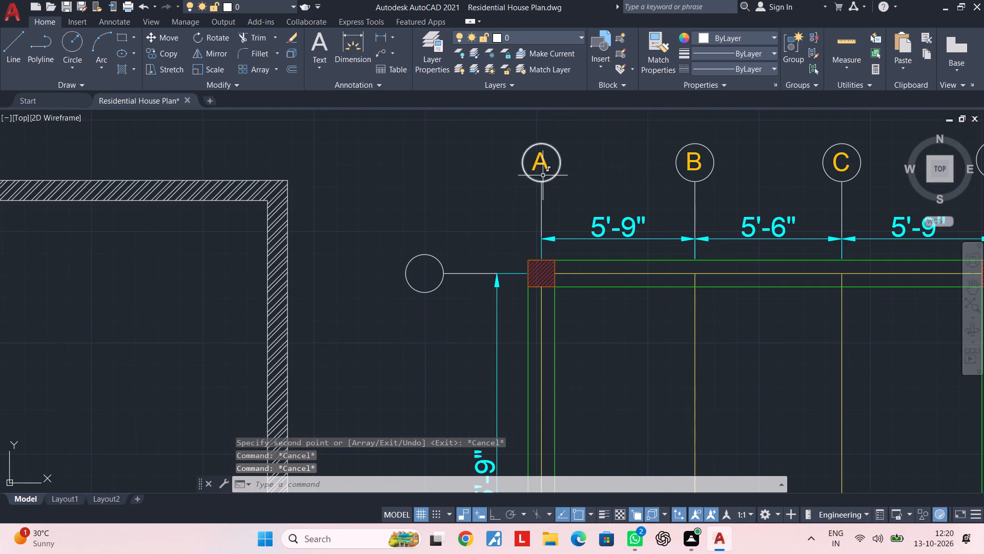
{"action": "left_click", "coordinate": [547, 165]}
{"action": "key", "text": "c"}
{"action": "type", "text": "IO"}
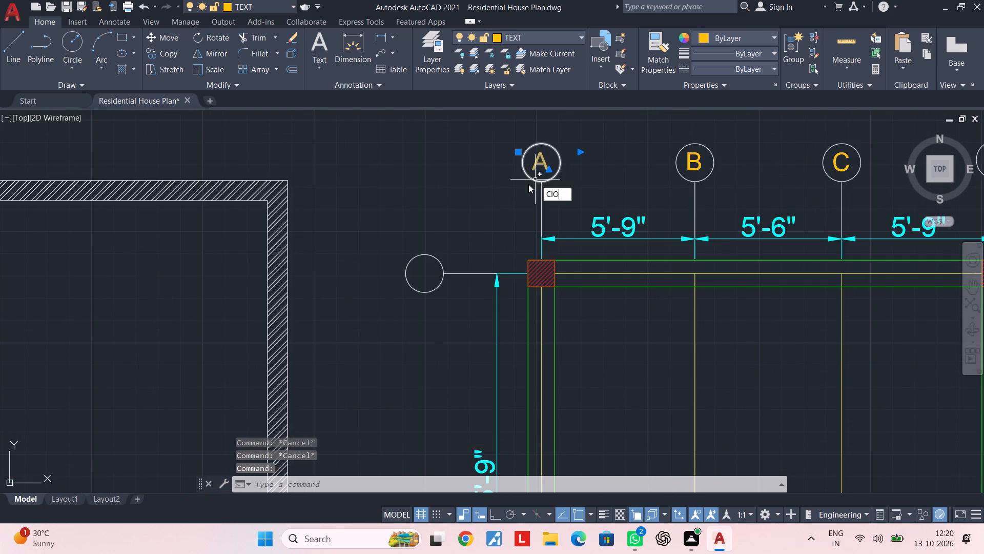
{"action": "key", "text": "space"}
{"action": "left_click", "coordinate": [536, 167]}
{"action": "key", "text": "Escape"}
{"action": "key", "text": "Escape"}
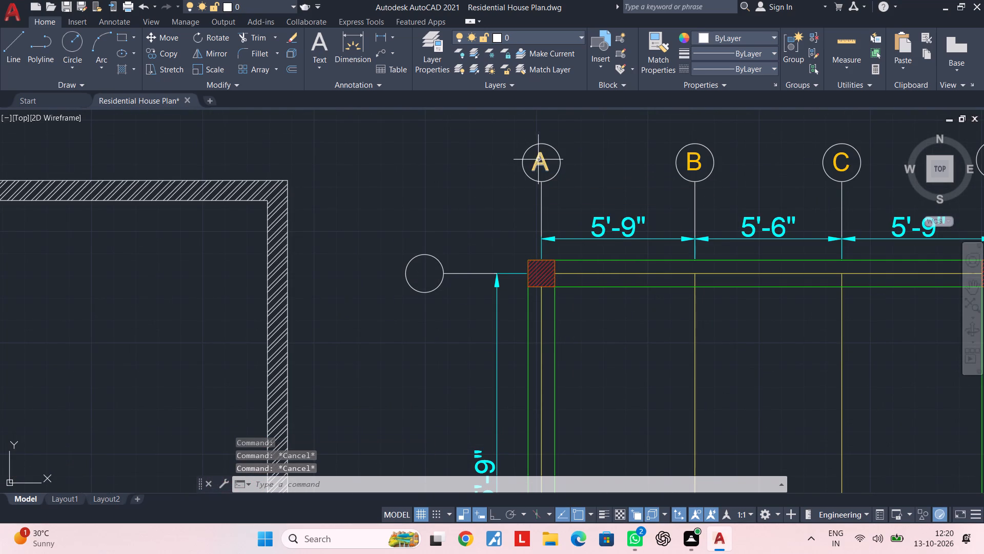
Copy the label A into the centre of the empty bubble left of the top-left column.
{"action": "left_click", "coordinate": [538, 160]}
{"action": "key", "text": "c"}
{"action": "key", "text": "o"}
{"action": "key", "text": "space"}
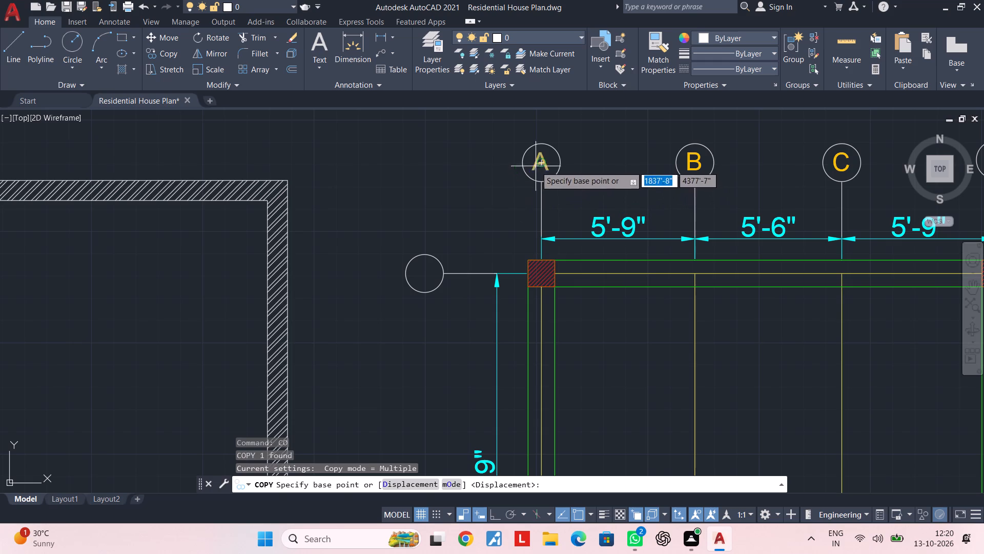
{"action": "left_click", "coordinate": [538, 164]}
{"action": "scroll", "coordinate": [421, 275], "scroll_direction": "up", "scroll_amount": 2}
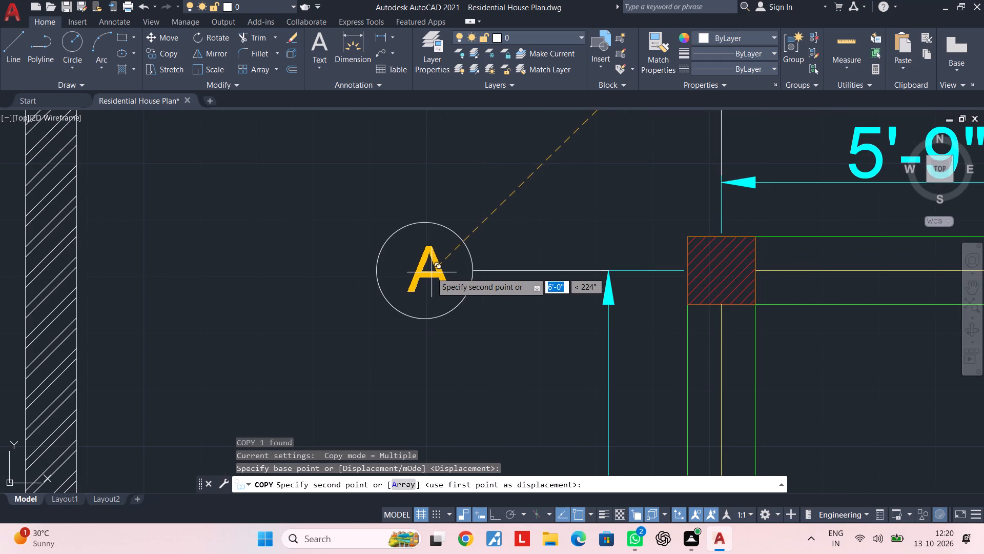
{"action": "left_click", "coordinate": [428, 272]}
{"action": "key", "text": "Escape"}
{"action": "key", "text": "Escape"}
Change the copied label in the bubble left of the top-left column to 1.
{"action": "double_click", "coordinate": [429, 271]}
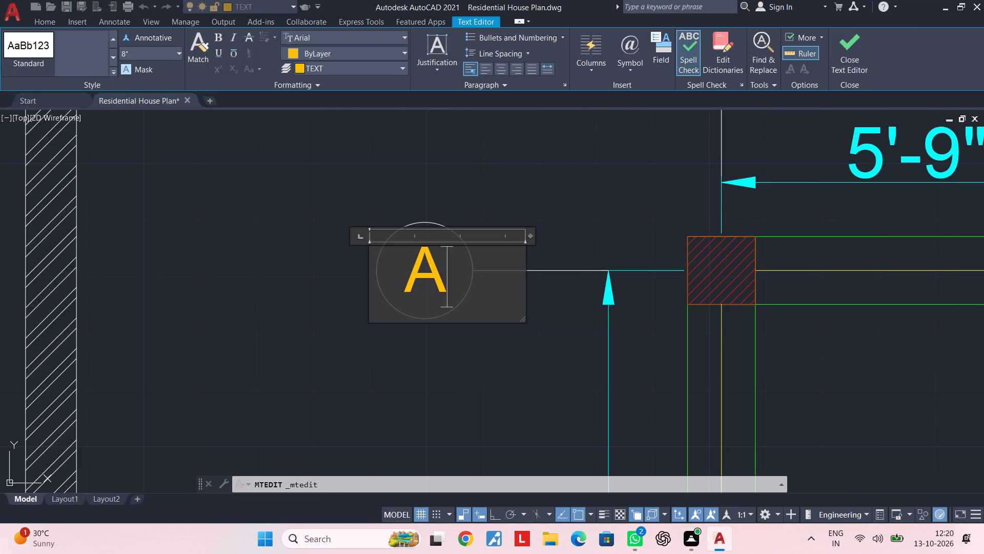
{"action": "key", "text": "BackSpace"}
{"action": "key", "text": "1"}
{"action": "left_click", "coordinate": [489, 402]}
Copy bubble 1 with its label and line from the upper to the lower end of the 15'-9" dimension.
{"action": "scroll", "coordinate": [482, 397], "scroll_direction": "down", "scroll_amount": 3}
{"action": "middle_click_drag", "start_coordinate": [482, 369], "coordinate": [488, 298]}
{"action": "key", "text": "Escape"}
{"action": "key", "text": "Escape"}
{"action": "scroll", "coordinate": [487, 305], "scroll_direction": "up", "scroll_amount": 2}
{"action": "middle_click_drag", "start_coordinate": [484, 304], "coordinate": [491, 251]}
{"action": "key", "text": "Escape"}
{"action": "left_click_drag", "start_coordinate": [504, 166], "coordinate": [499, 174]}
{"action": "left_click", "coordinate": [416, 278]}
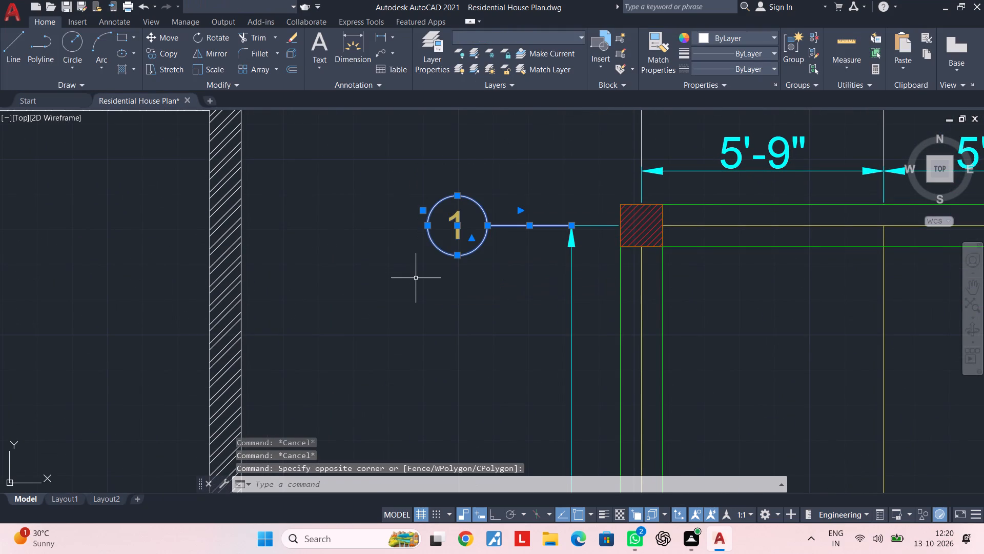
{"action": "type", "text": "CO"}
{"action": "key", "text": "space"}
{"action": "left_click", "coordinate": [569, 224]}
{"action": "scroll", "coordinate": [582, 369], "scroll_direction": "down", "scroll_amount": 1}
{"action": "middle_click_drag", "start_coordinate": [582, 361], "coordinate": [551, 171]}
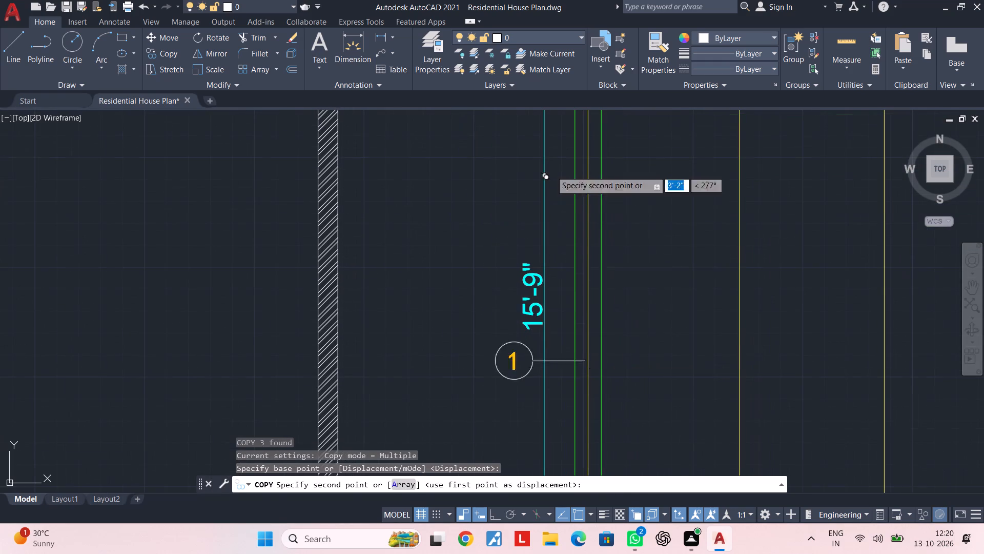
{"action": "middle_click_drag", "start_coordinate": [553, 346], "coordinate": [541, 219]}
{"action": "left_click", "coordinate": [487, 511]}
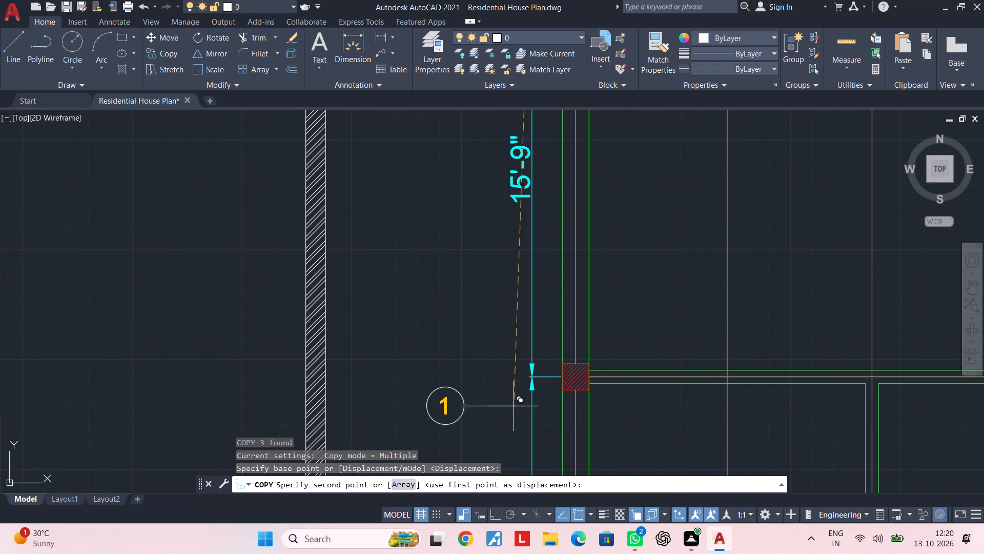
{"action": "left_click", "coordinate": [535, 381]}
Place further copies of bubble 1 at the lower ends of the 10'-6", 5' and 5'-6" dimensions.
{"action": "scroll", "coordinate": [528, 388], "scroll_direction": "down", "scroll_amount": 3}
{"action": "middle_click_drag", "start_coordinate": [528, 389], "coordinate": [528, 265]}
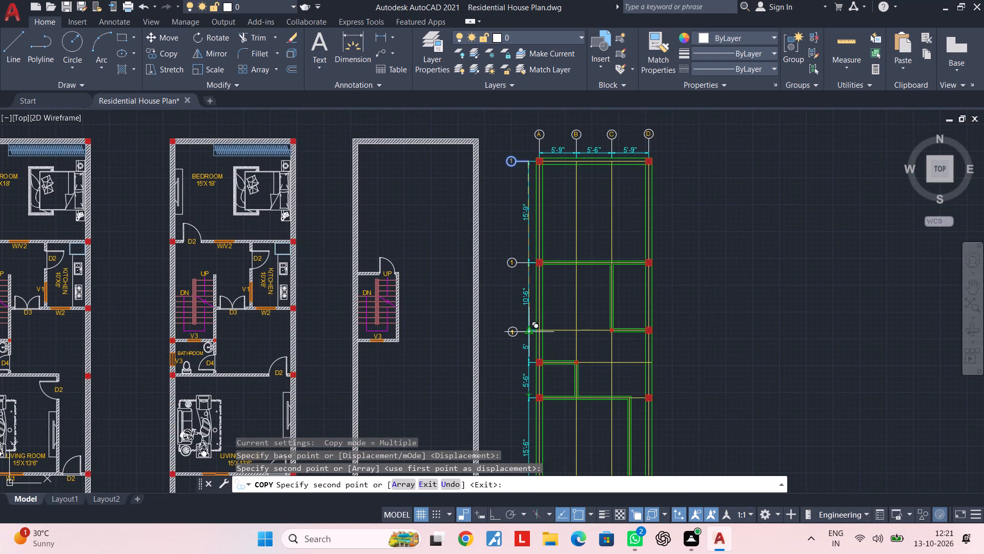
{"action": "scroll", "coordinate": [530, 354], "scroll_direction": "up", "scroll_amount": 2}
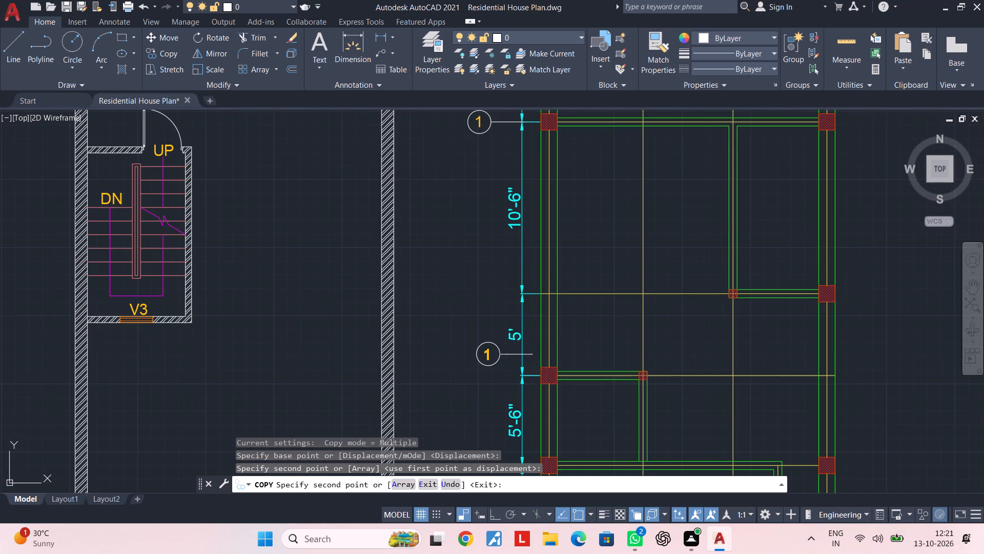
{"action": "left_click", "coordinate": [521, 296]}
{"action": "middle_click_drag", "start_coordinate": [519, 352], "coordinate": [519, 274]}
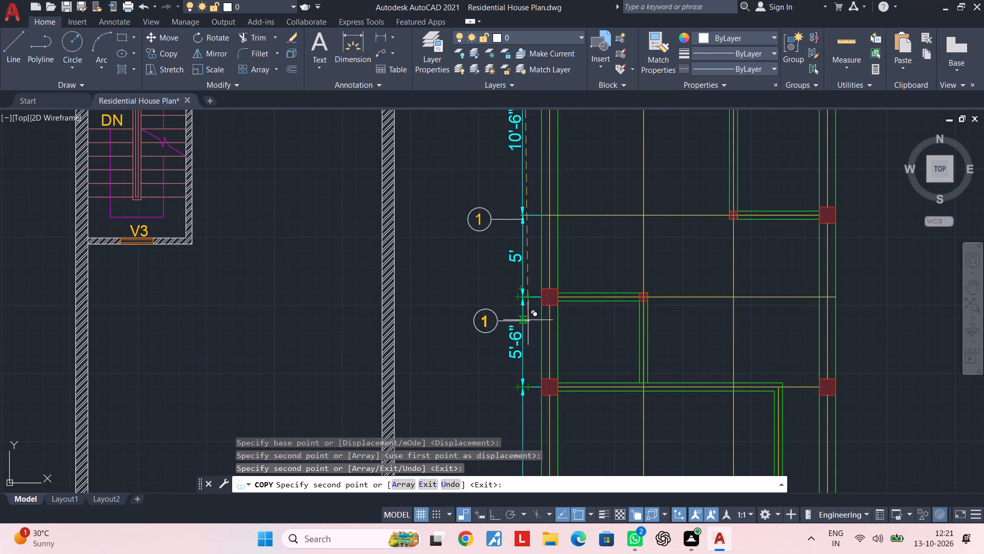
{"action": "left_click", "coordinate": [526, 294]}
{"action": "left_click", "coordinate": [523, 390]}
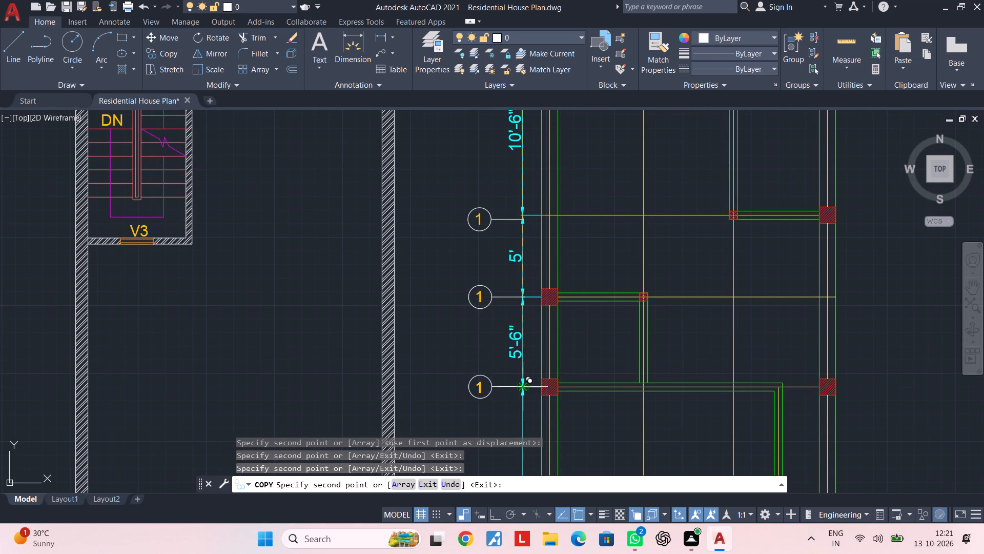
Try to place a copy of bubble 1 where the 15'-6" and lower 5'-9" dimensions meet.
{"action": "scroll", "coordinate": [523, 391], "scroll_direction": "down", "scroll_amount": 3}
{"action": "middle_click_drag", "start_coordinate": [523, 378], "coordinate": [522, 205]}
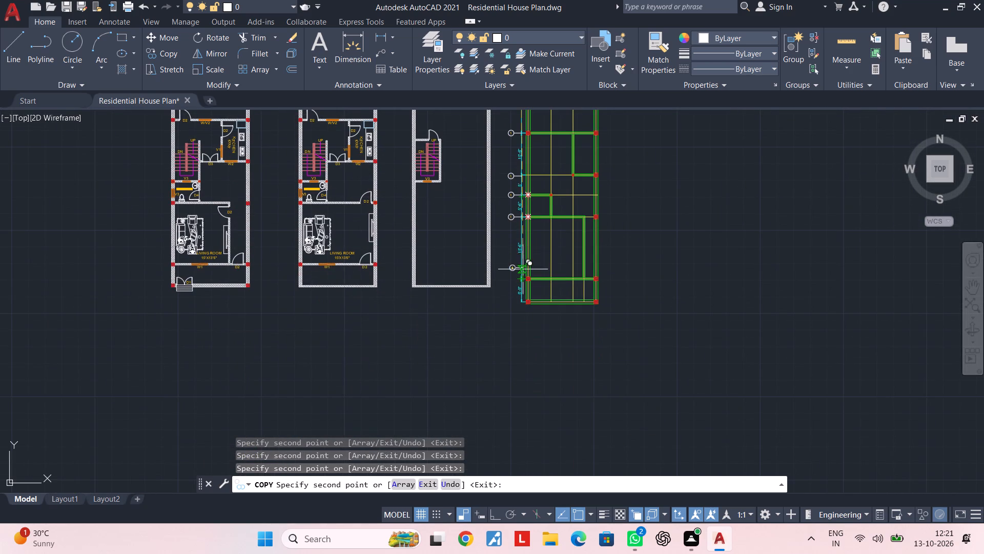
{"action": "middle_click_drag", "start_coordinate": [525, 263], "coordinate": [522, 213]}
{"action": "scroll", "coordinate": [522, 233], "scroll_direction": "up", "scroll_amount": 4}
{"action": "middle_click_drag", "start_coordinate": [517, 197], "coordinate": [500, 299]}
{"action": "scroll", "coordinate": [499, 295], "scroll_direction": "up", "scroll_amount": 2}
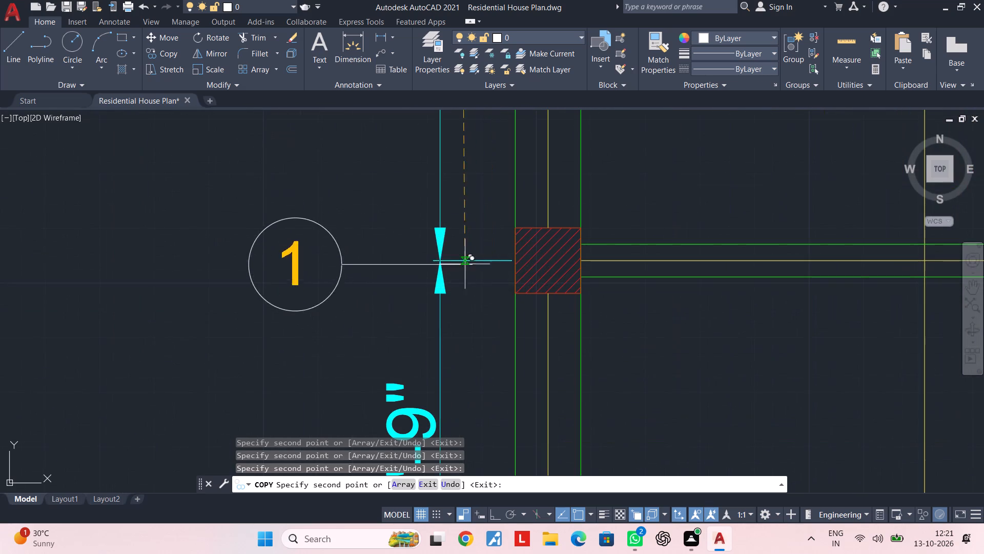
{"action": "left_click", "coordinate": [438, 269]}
Place a copy of bubble 1 at the lower end of the bottom 5'-9" dimension.
{"action": "scroll", "coordinate": [467, 280], "scroll_direction": "down", "scroll_amount": 1}
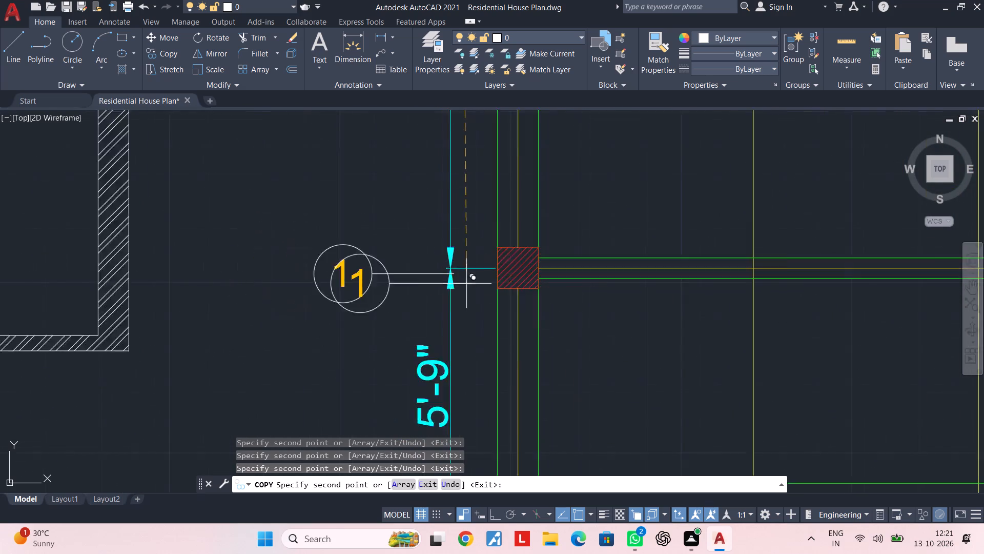
{"action": "scroll", "coordinate": [466, 284], "scroll_direction": "down", "scroll_amount": 1}
{"action": "middle_click_drag", "start_coordinate": [466, 284], "coordinate": [487, 171]}
{"action": "scroll", "coordinate": [473, 300], "scroll_direction": "up", "scroll_amount": 2}
{"action": "left_click", "coordinate": [476, 323]}
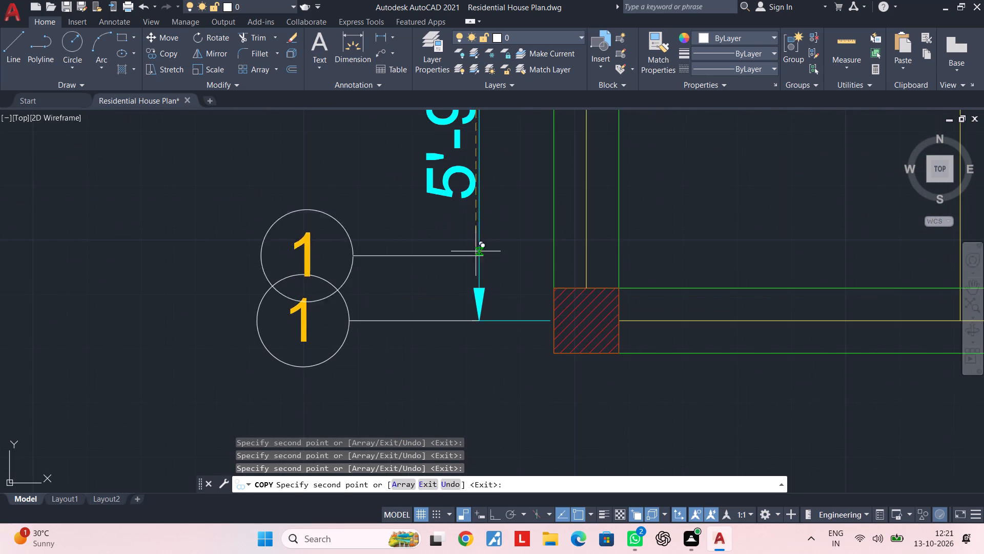
Place a copy of bubble 1 exactly at the arrow tips where the 15'-6" and lower 5'-9" dimensions meet.
{"action": "scroll", "coordinate": [475, 236], "scroll_direction": "down", "scroll_amount": 1}
{"action": "middle_click_drag", "start_coordinate": [475, 241], "coordinate": [463, 379]}
{"action": "middle_click_drag", "start_coordinate": [462, 216], "coordinate": [461, 299]}
{"action": "scroll", "coordinate": [461, 281], "scroll_direction": "up", "scroll_amount": 2}
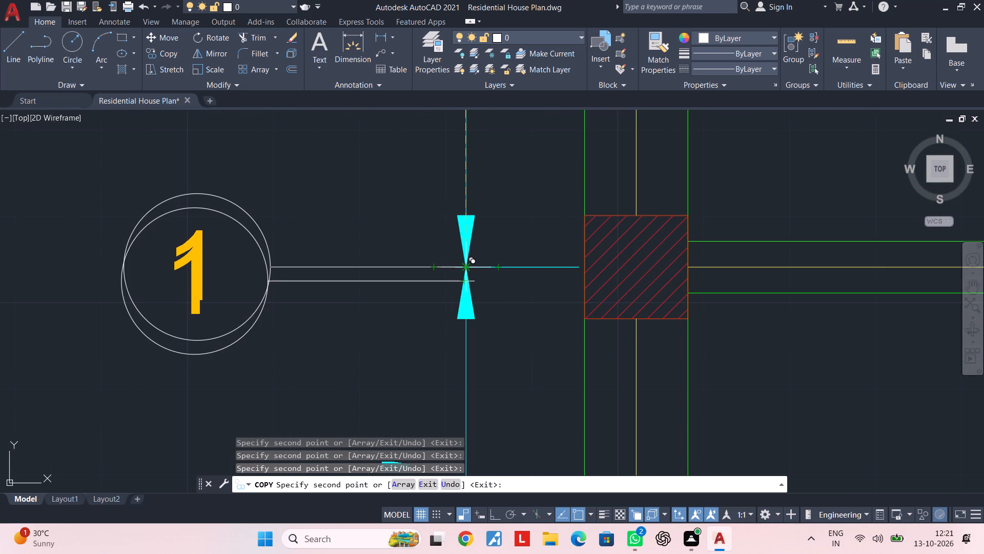
{"action": "left_click", "coordinate": [466, 266]}
{"action": "key", "text": "Escape"}
{"action": "key", "text": "Escape"}
Delete the misaligned duplicate line, circle and label 1 where the 15'-6" and lower 5'-9" dimensions meet.
{"action": "left_click", "coordinate": [443, 282]}
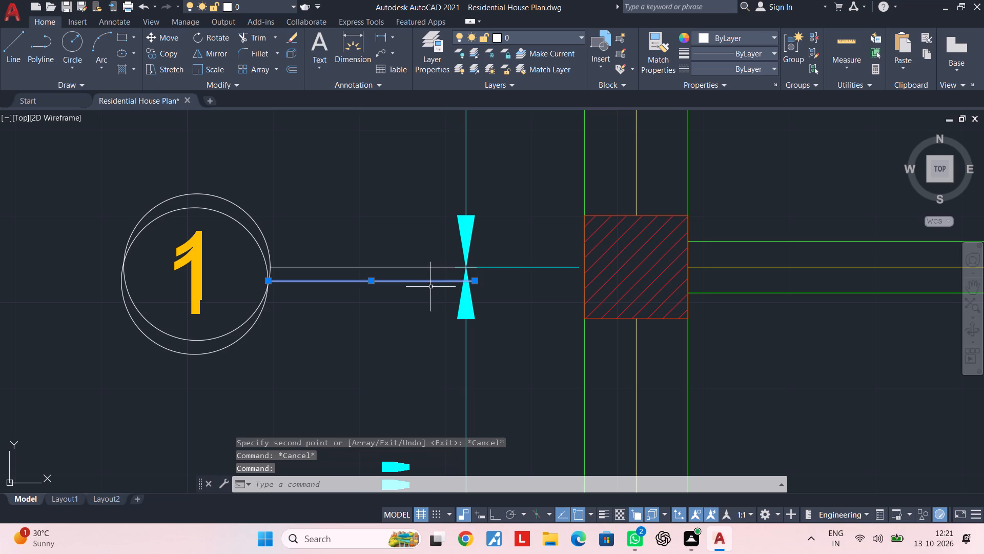
{"action": "key", "text": "Delete"}
{"action": "left_click", "coordinate": [237, 342]}
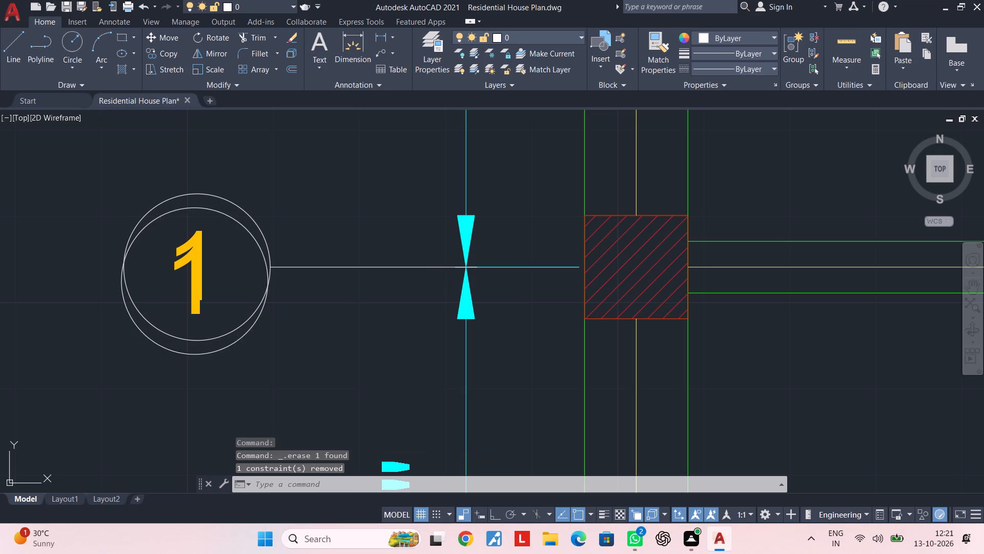
{"action": "key", "text": "Delete"}
{"action": "left_click", "coordinate": [194, 311]}
{"action": "key", "text": "Delete"}
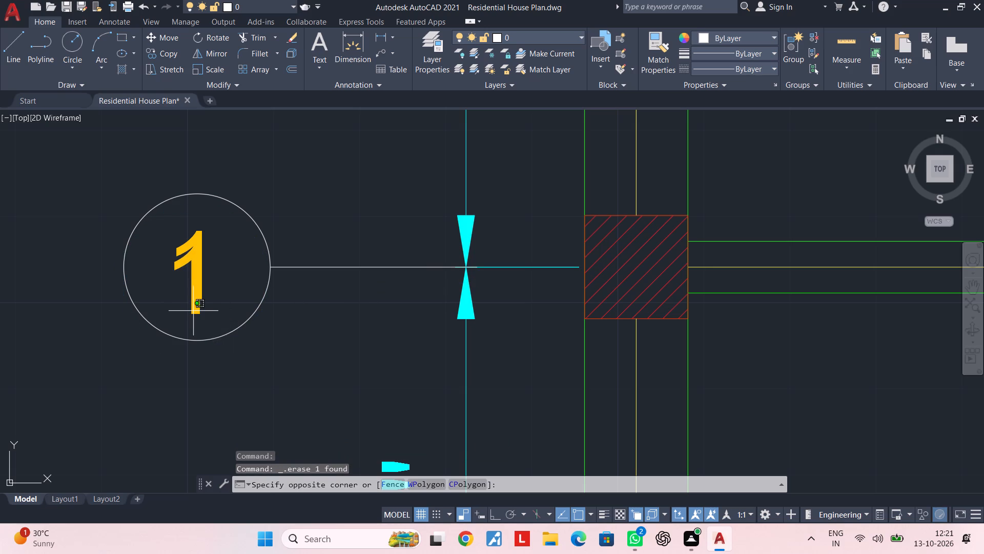
{"action": "left_click", "coordinate": [171, 319]}
{"action": "key", "text": "Delete"}
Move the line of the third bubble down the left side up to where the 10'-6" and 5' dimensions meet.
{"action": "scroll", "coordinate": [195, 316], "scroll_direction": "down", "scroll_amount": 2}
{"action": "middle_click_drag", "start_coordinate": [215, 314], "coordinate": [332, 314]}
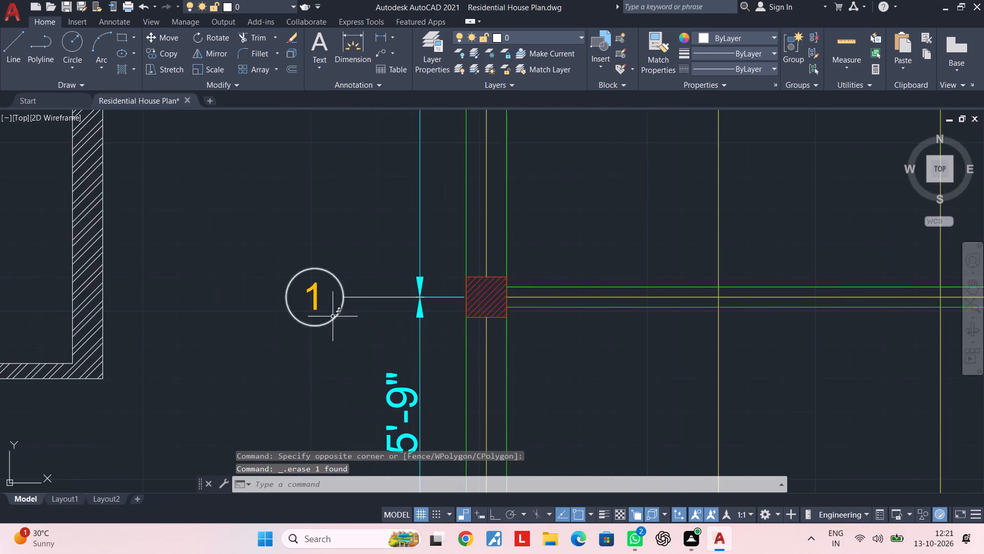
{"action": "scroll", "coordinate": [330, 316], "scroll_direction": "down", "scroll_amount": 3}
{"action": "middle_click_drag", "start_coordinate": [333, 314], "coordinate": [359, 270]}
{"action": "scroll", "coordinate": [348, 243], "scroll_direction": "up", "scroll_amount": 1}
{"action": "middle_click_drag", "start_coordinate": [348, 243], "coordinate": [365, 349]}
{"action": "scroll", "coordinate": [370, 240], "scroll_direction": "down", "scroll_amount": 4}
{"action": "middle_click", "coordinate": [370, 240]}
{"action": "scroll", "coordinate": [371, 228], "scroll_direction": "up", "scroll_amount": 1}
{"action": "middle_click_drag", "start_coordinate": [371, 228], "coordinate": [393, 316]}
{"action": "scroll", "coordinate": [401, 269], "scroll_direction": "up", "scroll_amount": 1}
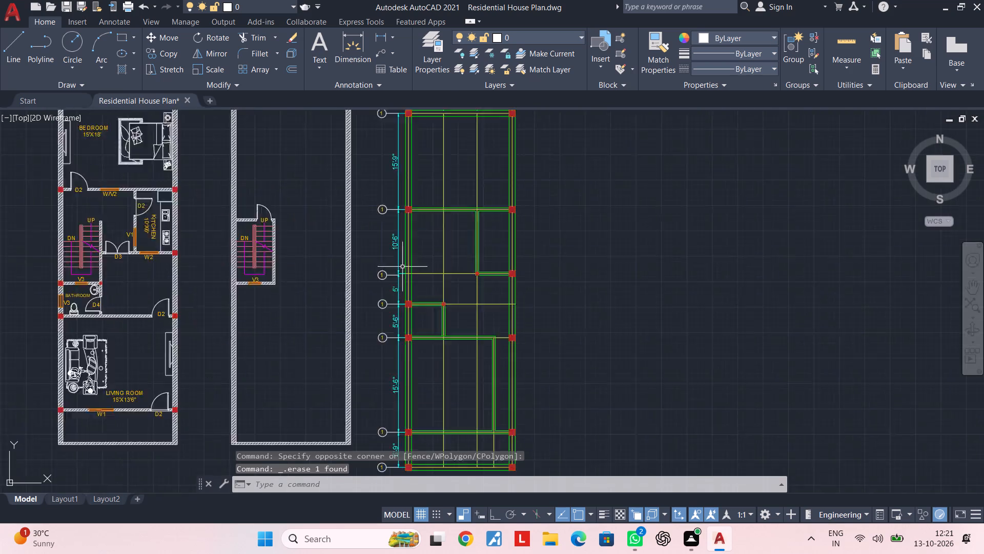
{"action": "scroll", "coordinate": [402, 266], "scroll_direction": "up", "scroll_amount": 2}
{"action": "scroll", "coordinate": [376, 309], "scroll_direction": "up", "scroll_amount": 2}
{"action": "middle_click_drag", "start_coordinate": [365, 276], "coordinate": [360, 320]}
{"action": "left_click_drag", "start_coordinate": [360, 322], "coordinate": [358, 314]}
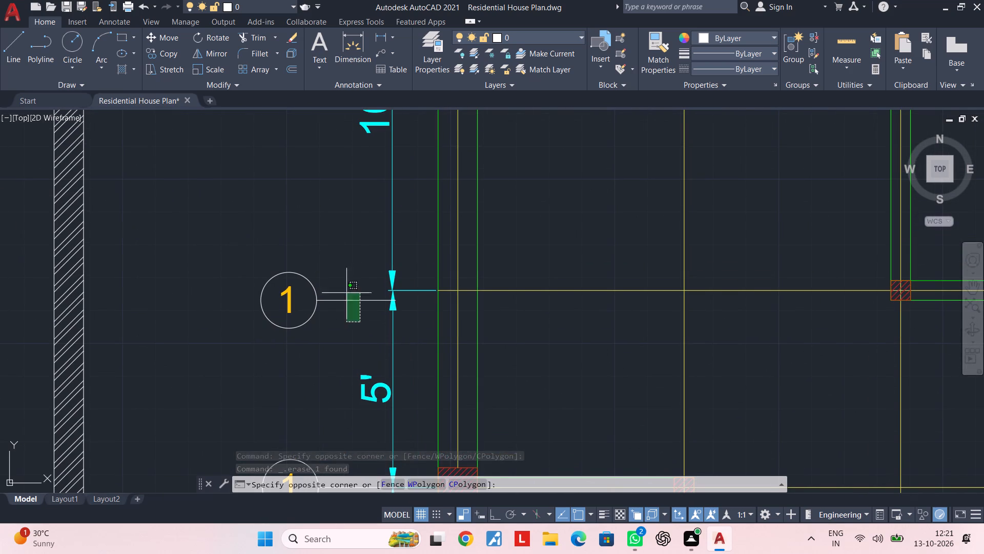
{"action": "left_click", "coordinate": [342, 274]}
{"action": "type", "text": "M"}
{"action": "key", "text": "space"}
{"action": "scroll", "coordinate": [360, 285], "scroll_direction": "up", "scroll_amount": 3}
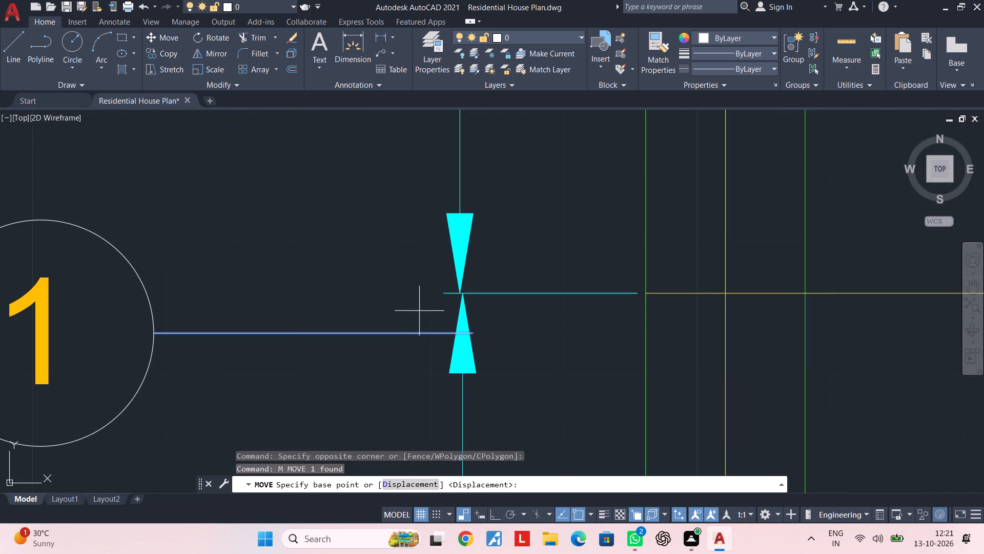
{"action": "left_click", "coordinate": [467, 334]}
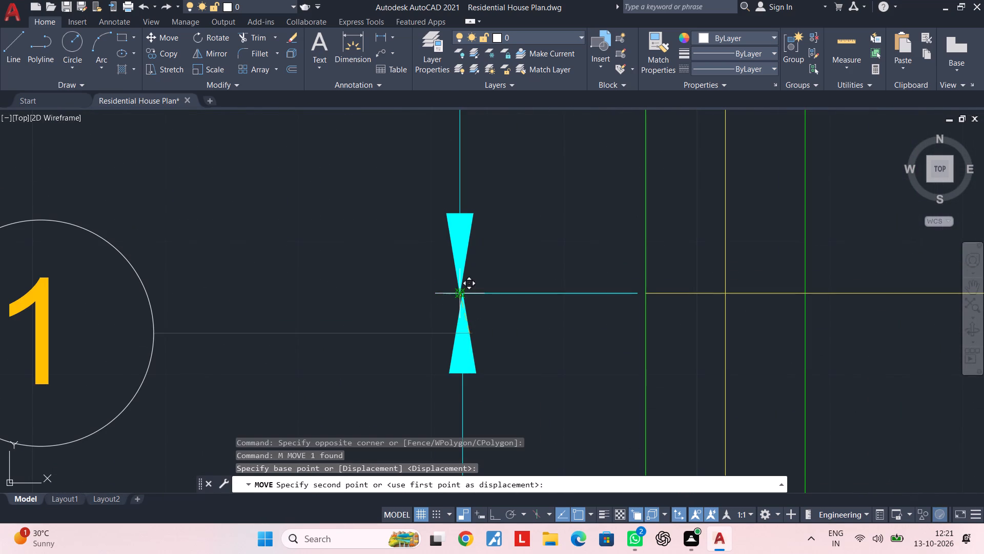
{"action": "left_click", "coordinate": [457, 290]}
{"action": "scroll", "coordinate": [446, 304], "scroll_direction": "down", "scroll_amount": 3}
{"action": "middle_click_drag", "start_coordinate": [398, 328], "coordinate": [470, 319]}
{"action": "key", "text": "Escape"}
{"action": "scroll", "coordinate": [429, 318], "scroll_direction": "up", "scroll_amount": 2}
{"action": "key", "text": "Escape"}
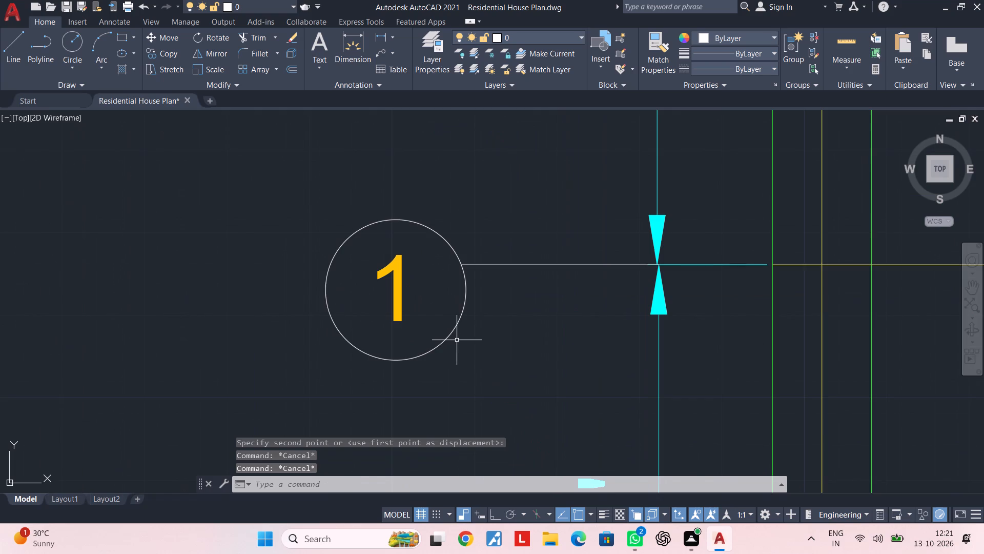
Undo the last move of the third bubble's line down the left side.
{"action": "key", "text": "ctrl+z"}
{"action": "scroll", "coordinate": [365, 340], "scroll_direction": "down", "scroll_amount": 1}
{"action": "middle_click_drag", "start_coordinate": [386, 340], "coordinate": [576, 332]}
{"action": "key", "text": "ctrl+z"}
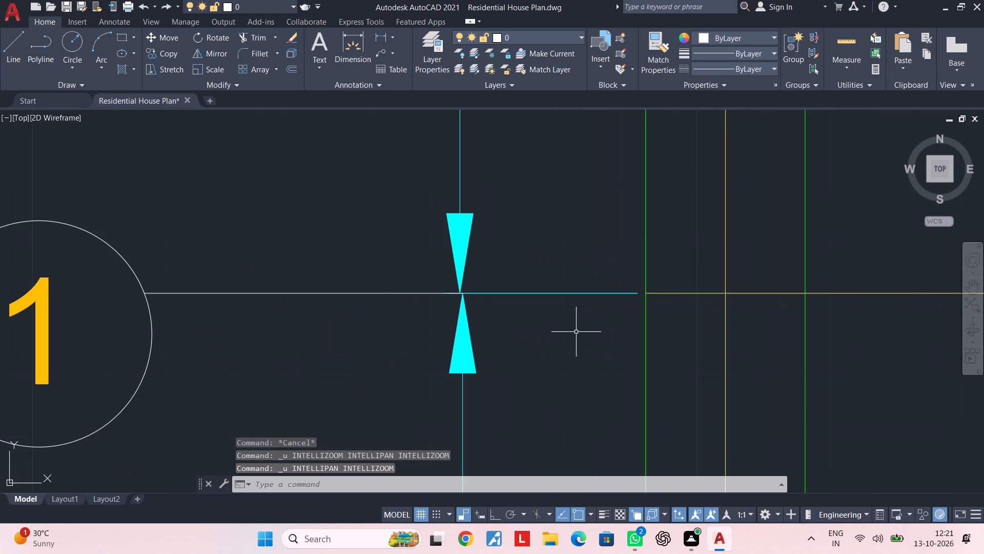
{"action": "key", "text": "ctrl+z"}
Move the third bubble's circle, label and line together so the line ends where the 10'-6" and 5' dimensions meet.
{"action": "scroll", "coordinate": [398, 340], "scroll_direction": "down", "scroll_amount": 1}
{"action": "middle_click_drag", "start_coordinate": [418, 340], "coordinate": [536, 338]}
{"action": "scroll", "coordinate": [467, 332], "scroll_direction": "up", "scroll_amount": 2}
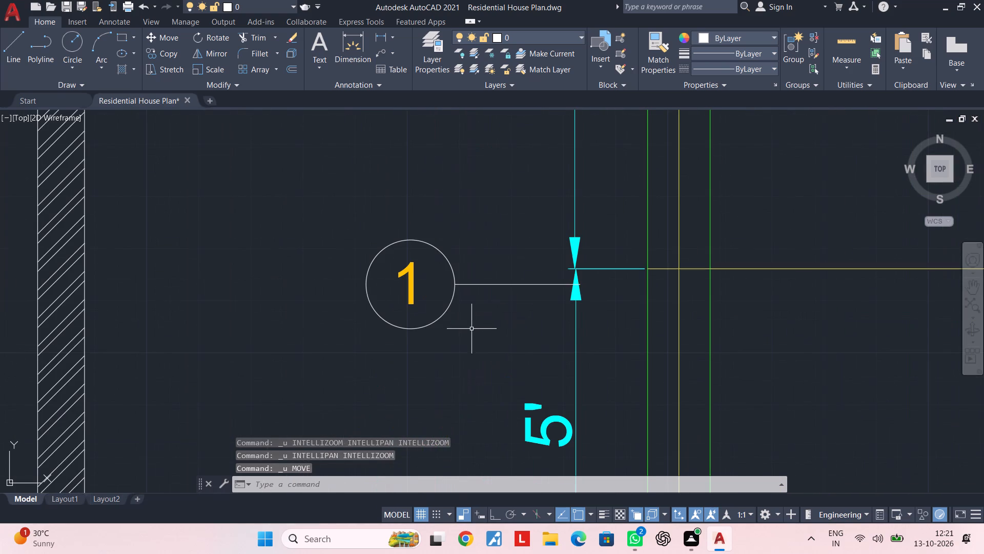
{"action": "left_click_drag", "start_coordinate": [474, 328], "coordinate": [474, 320]}
{"action": "left_click", "coordinate": [434, 254]}
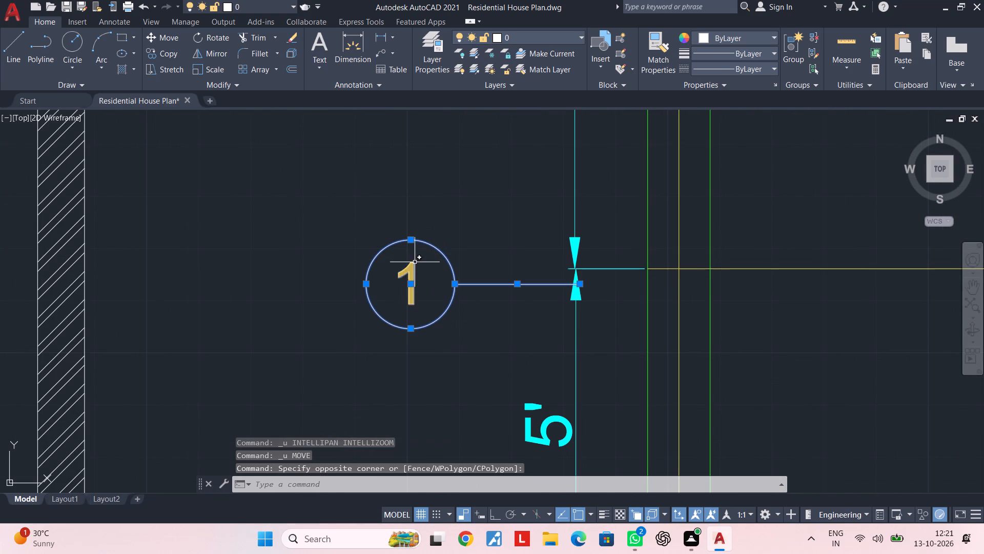
{"action": "left_click", "coordinate": [415, 262]}
{"action": "left_click", "coordinate": [387, 282]}
{"action": "key", "text": "m"}
{"action": "key", "text": "space"}
{"action": "scroll", "coordinate": [563, 318], "scroll_direction": "up", "scroll_amount": 2}
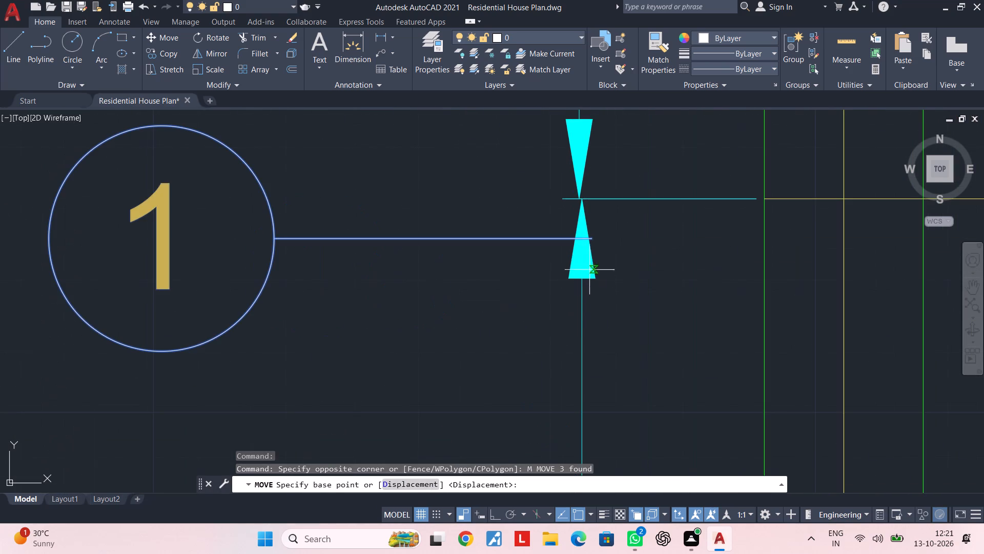
{"action": "left_click", "coordinate": [588, 237]}
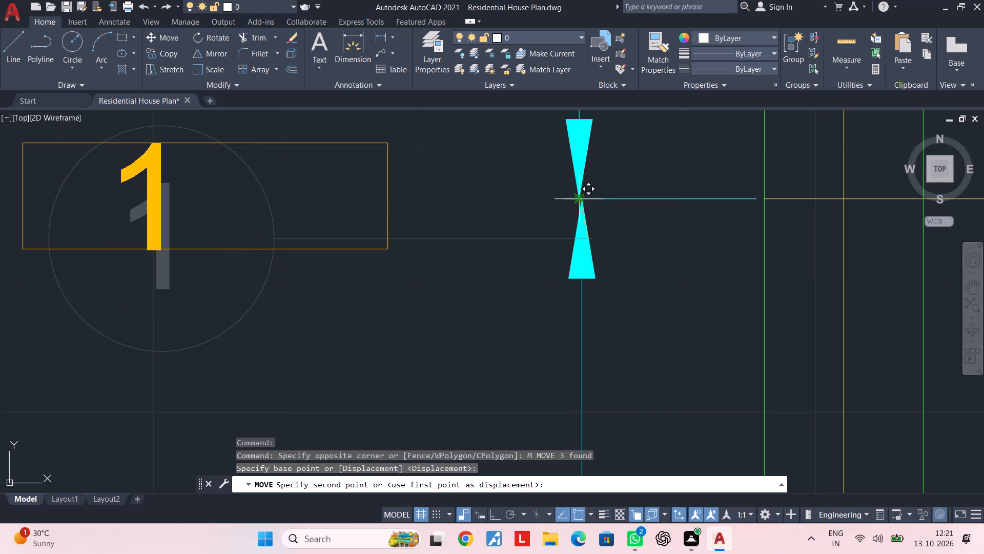
{"action": "left_click", "coordinate": [579, 198]}
{"action": "scroll", "coordinate": [566, 219], "scroll_direction": "down", "scroll_amount": 2}
{"action": "middle_click_drag", "start_coordinate": [491, 251], "coordinate": [544, 252]}
{"action": "key", "text": "Escape"}
{"action": "scroll", "coordinate": [544, 253], "scroll_direction": "down", "scroll_amount": 3}
{"action": "middle_click_drag", "start_coordinate": [544, 261], "coordinate": [546, 218]}
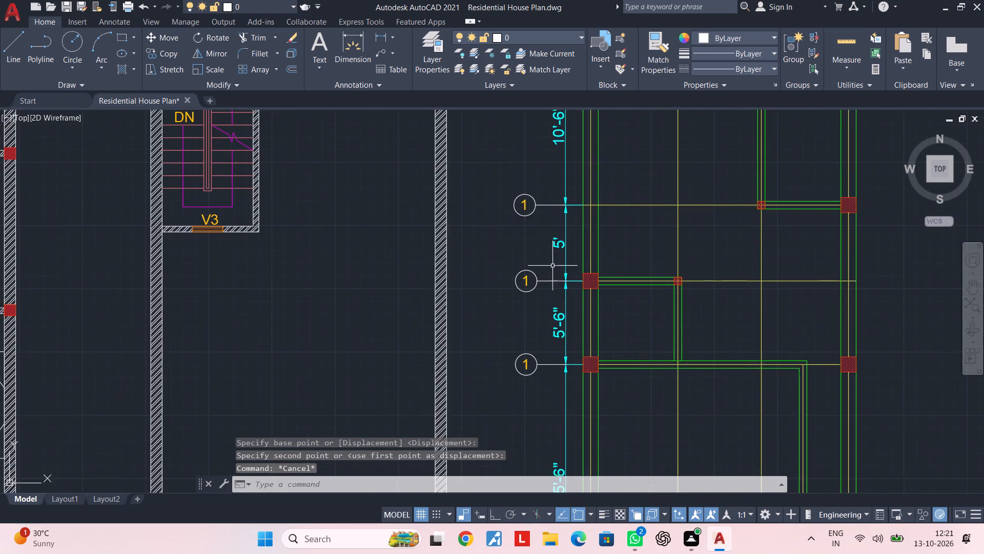
{"action": "key", "text": "Escape"}
Change the label of the bubble where the 15'-9" and 10'-6" dimensions meet to 2.
{"action": "scroll", "coordinate": [555, 299], "scroll_direction": "up", "scroll_amount": 3}
{"action": "scroll", "coordinate": [555, 299], "scroll_direction": "down", "scroll_amount": 4}
{"action": "scroll", "coordinate": [563, 225], "scroll_direction": "down", "scroll_amount": 2}
{"action": "middle_click_drag", "start_coordinate": [564, 227], "coordinate": [571, 367]}
{"action": "scroll", "coordinate": [560, 293], "scroll_direction": "up", "scroll_amount": 3}
{"action": "middle_click_drag", "start_coordinate": [563, 326], "coordinate": [561, 308]}
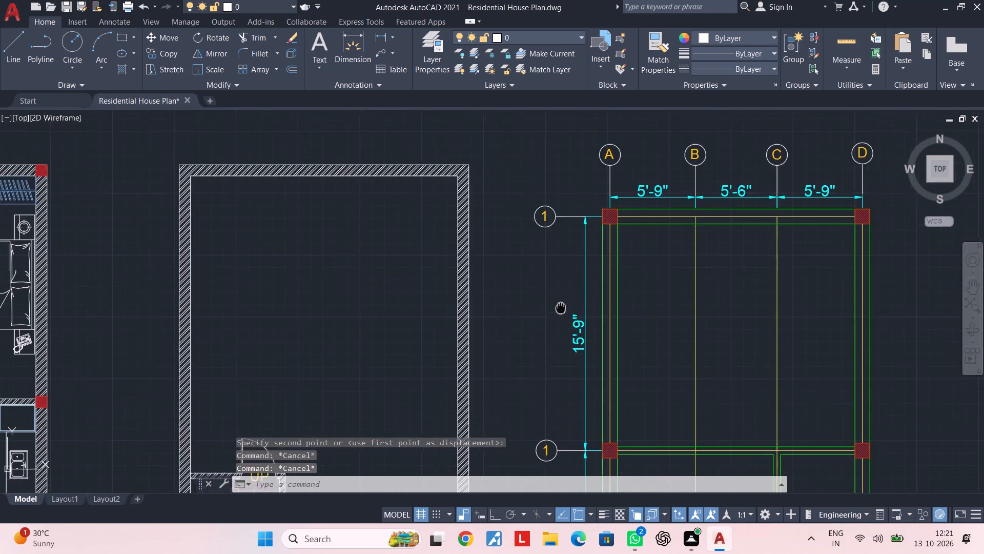
{"action": "middle_click_drag", "start_coordinate": [561, 308], "coordinate": [548, 211]}
{"action": "scroll", "coordinate": [512, 345], "scroll_direction": "up", "scroll_amount": 1}
{"action": "middle_click_drag", "start_coordinate": [512, 345], "coordinate": [532, 293]}
{"action": "scroll", "coordinate": [551, 310], "scroll_direction": "up", "scroll_amount": 3}
{"action": "left_click", "coordinate": [595, 287]}
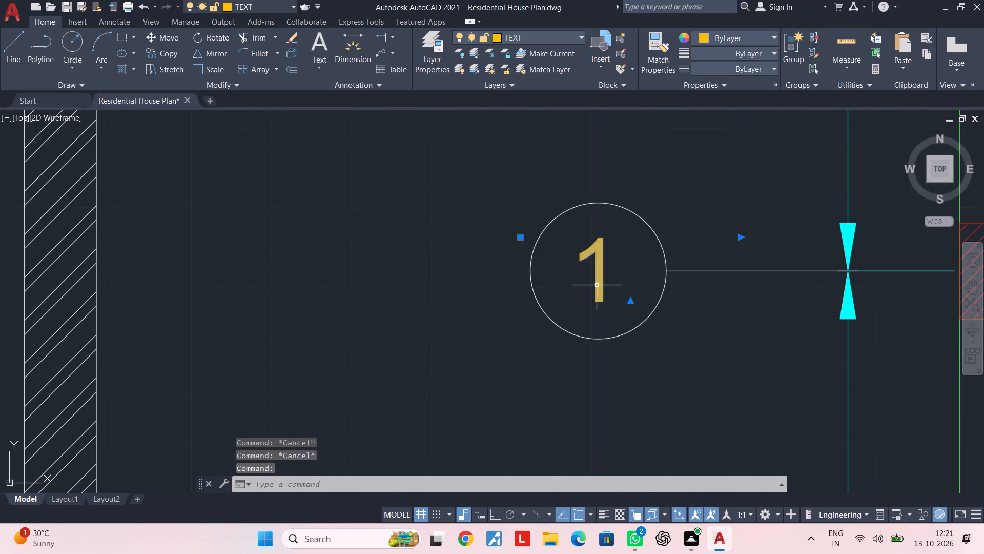
{"action": "double_click", "coordinate": [597, 285]}
{"action": "key", "text": "BackSpace"}
{"action": "key", "text": "2"}
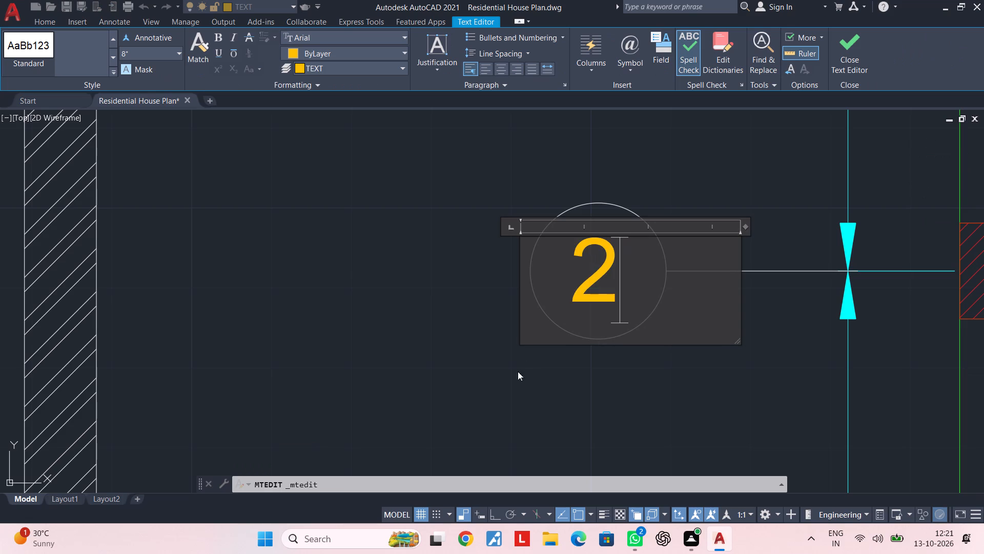
{"action": "left_click", "coordinate": [476, 368]}
Change the label of the bubble where the 10'-6" and 5' dimensions meet to 3.
{"action": "scroll", "coordinate": [544, 379], "scroll_direction": "down", "scroll_amount": 3}
{"action": "middle_click_drag", "start_coordinate": [544, 363], "coordinate": [539, 251]}
{"action": "middle_click_drag", "start_coordinate": [541, 319], "coordinate": [556, 162]}
{"action": "middle_click_drag", "start_coordinate": [541, 259], "coordinate": [545, 235]}
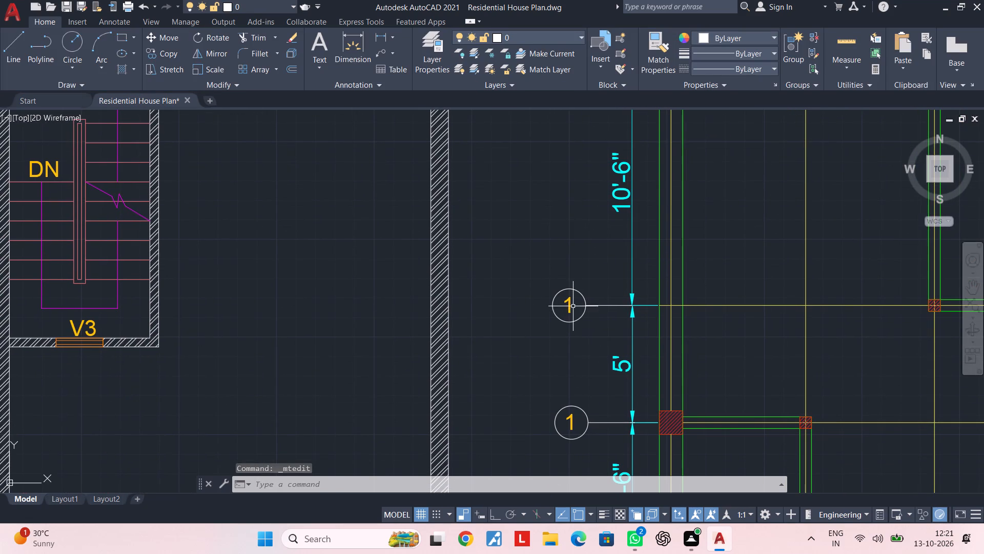
{"action": "double_click", "coordinate": [573, 306]}
{"action": "left_click", "coordinate": [565, 313]}
{"action": "double_click", "coordinate": [568, 309]}
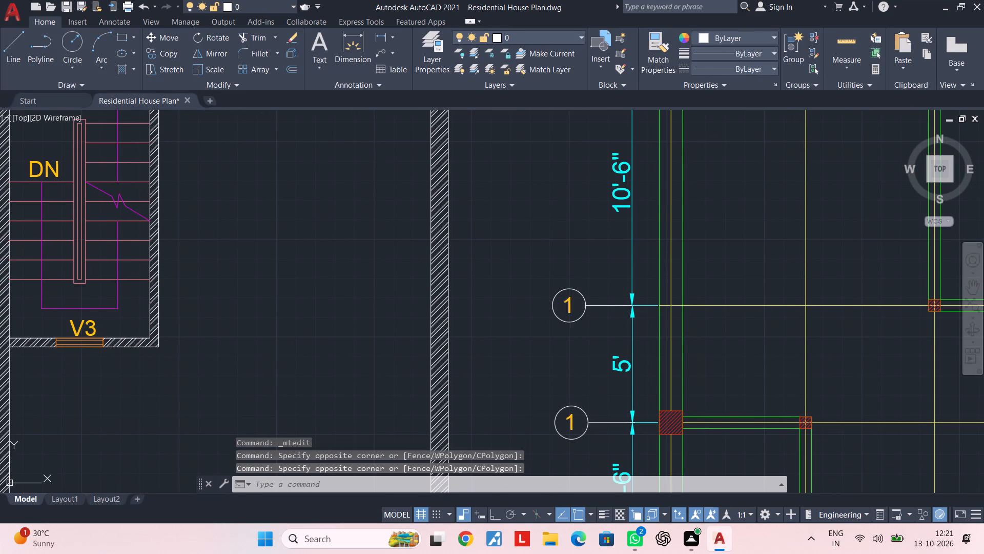
{"action": "double_click", "coordinate": [572, 308]}
{"action": "key", "text": "BackSpace"}
{"action": "key", "text": "3"}
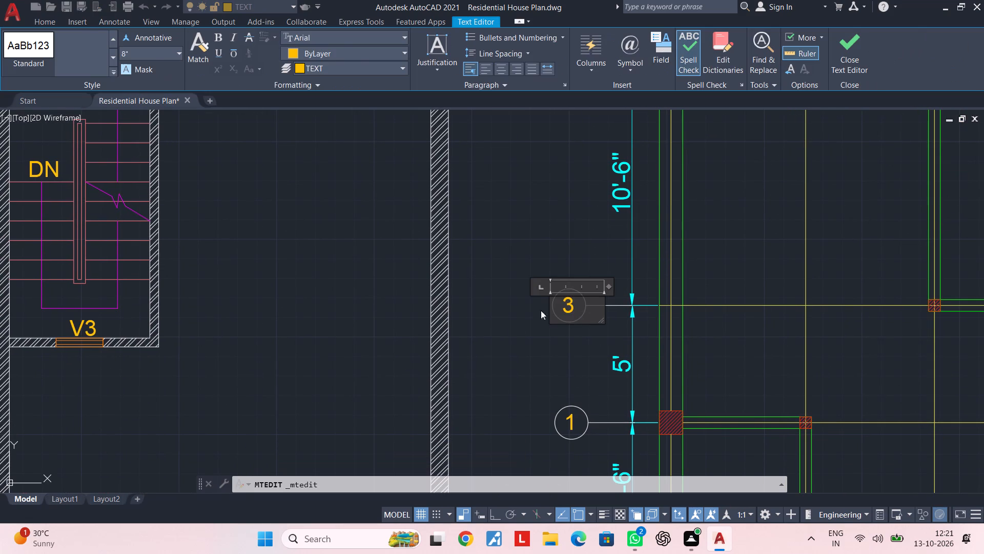
{"action": "left_click_drag", "start_coordinate": [483, 346], "coordinate": [492, 343]}
Change the label of the bubble where the 5' and 5'-6" dimensions meet to 4.
{"action": "middle_click_drag", "start_coordinate": [597, 340], "coordinate": [560, 193]}
{"action": "scroll", "coordinate": [546, 273], "scroll_direction": "up", "scroll_amount": 1}
{"action": "double_click", "coordinate": [528, 277]}
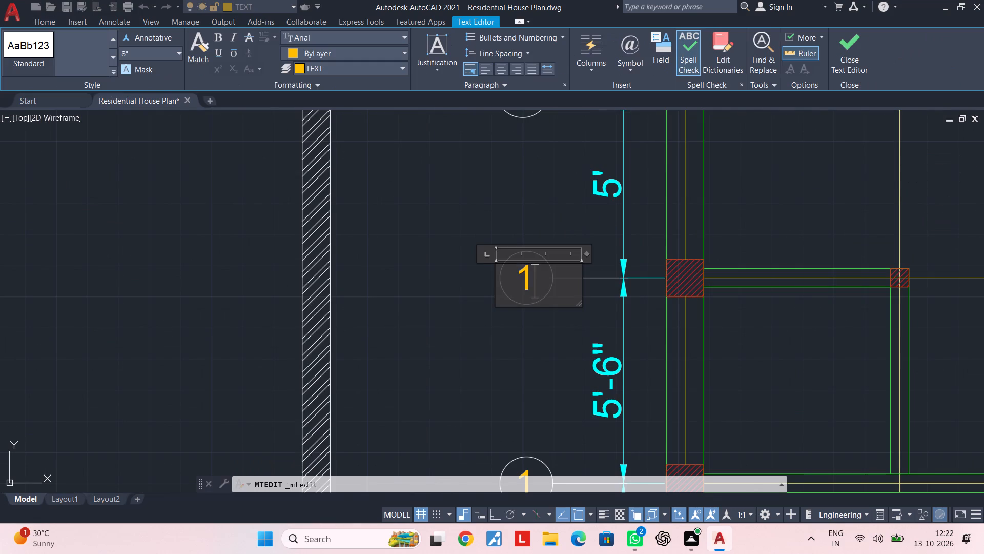
{"action": "key", "text": "BackSpace"}
{"action": "key", "text": "4"}
{"action": "left_click", "coordinate": [487, 345]}
Change the label of the bubble where the 5'-6" and 15'-6" dimensions meet to 5.
{"action": "scroll", "coordinate": [538, 367], "scroll_direction": "down", "scroll_amount": 1}
{"action": "middle_click_drag", "start_coordinate": [540, 365], "coordinate": [536, 137]}
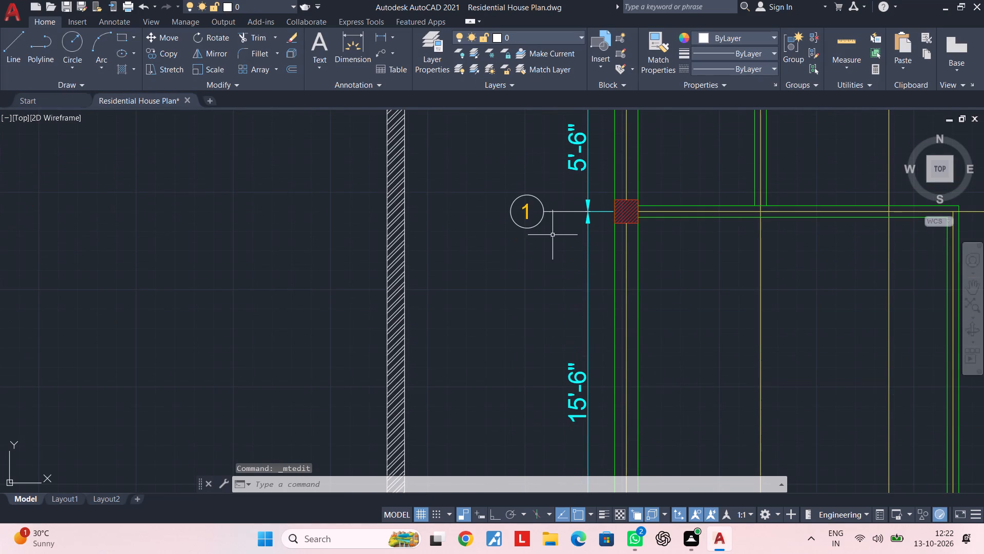
{"action": "double_click", "coordinate": [528, 215]}
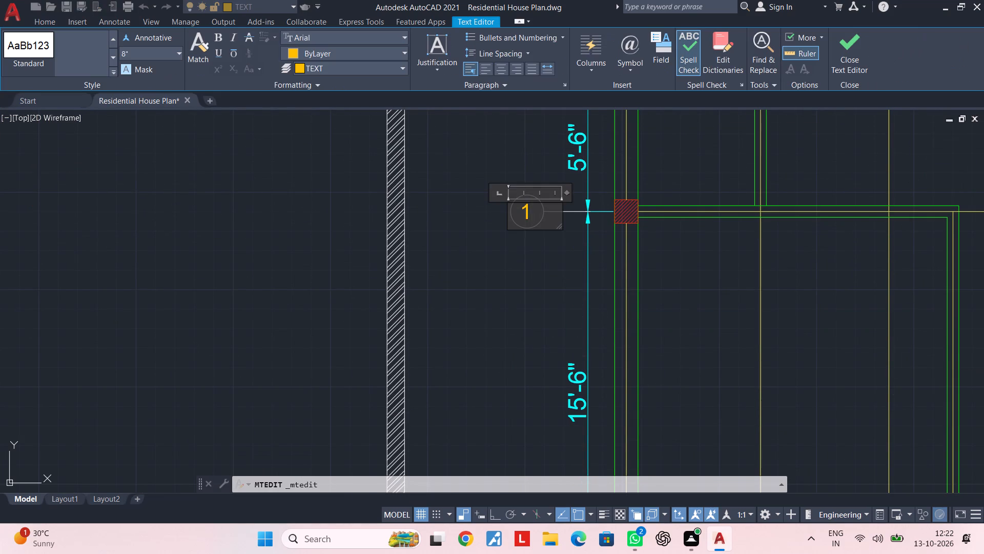
{"action": "key", "text": "BackSpace"}
{"action": "key", "text": "5"}
{"action": "left_click", "coordinate": [475, 269]}
Change the label of the bubble where the 15'-6" and lower 5'-9" dimensions meet to 6.
{"action": "middle_click_drag", "start_coordinate": [533, 304], "coordinate": [510, 118]}
{"action": "scroll", "coordinate": [524, 265], "scroll_direction": "down", "scroll_amount": 1}
{"action": "middle_click_drag", "start_coordinate": [524, 248], "coordinate": [524, 193]}
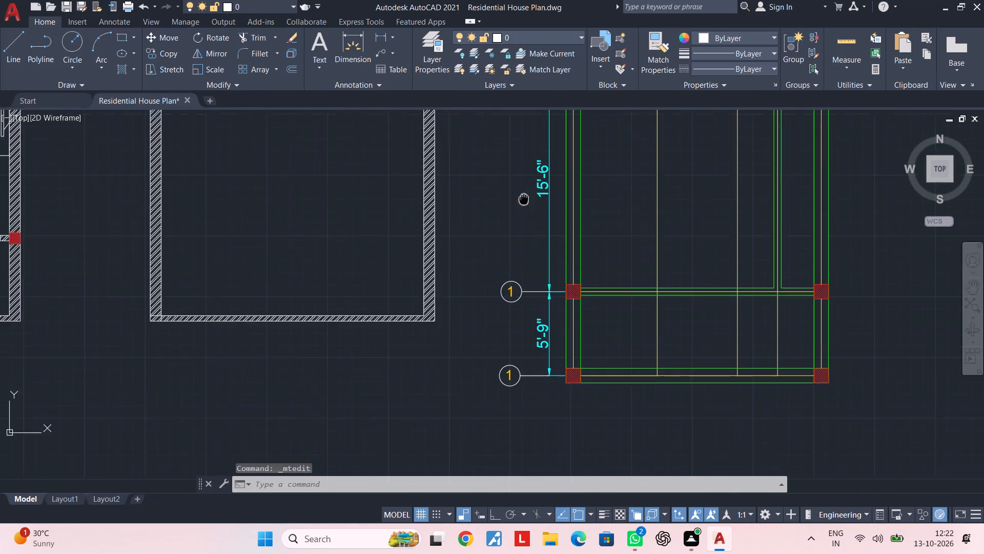
{"action": "middle_click_drag", "start_coordinate": [524, 193], "coordinate": [524, 174]}
{"action": "scroll", "coordinate": [511, 296], "scroll_direction": "up", "scroll_amount": 1}
{"action": "double_click", "coordinate": [509, 253]}
{"action": "key", "text": "BackSpace"}
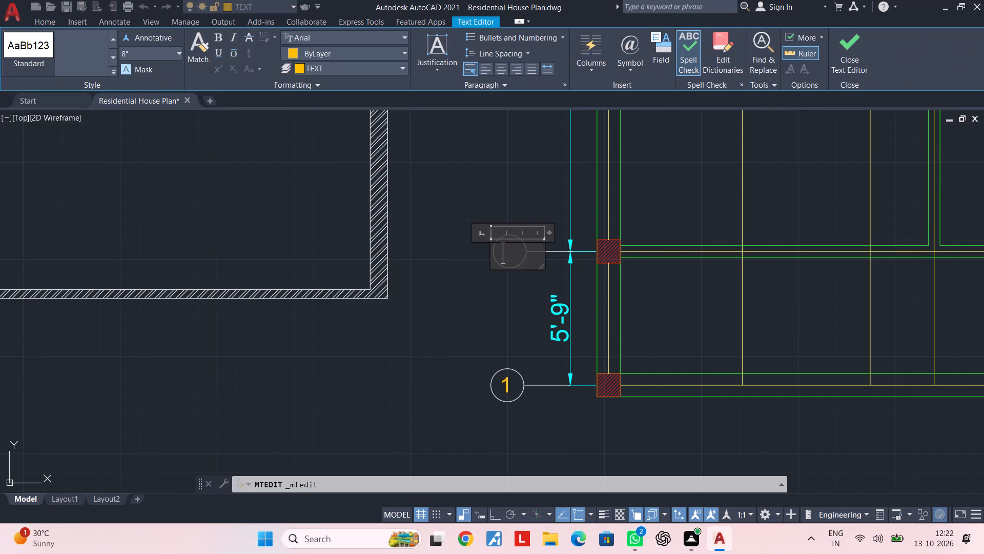
{"action": "key", "text": "6"}
{"action": "left_click", "coordinate": [461, 313]}
Change the label of the lowest bubble, at the bottom end of the 5'-9" dimension, to 7.
{"action": "middle_click_drag", "start_coordinate": [511, 321], "coordinate": [507, 208]}
{"action": "scroll", "coordinate": [483, 290], "scroll_direction": "up", "scroll_amount": 2}
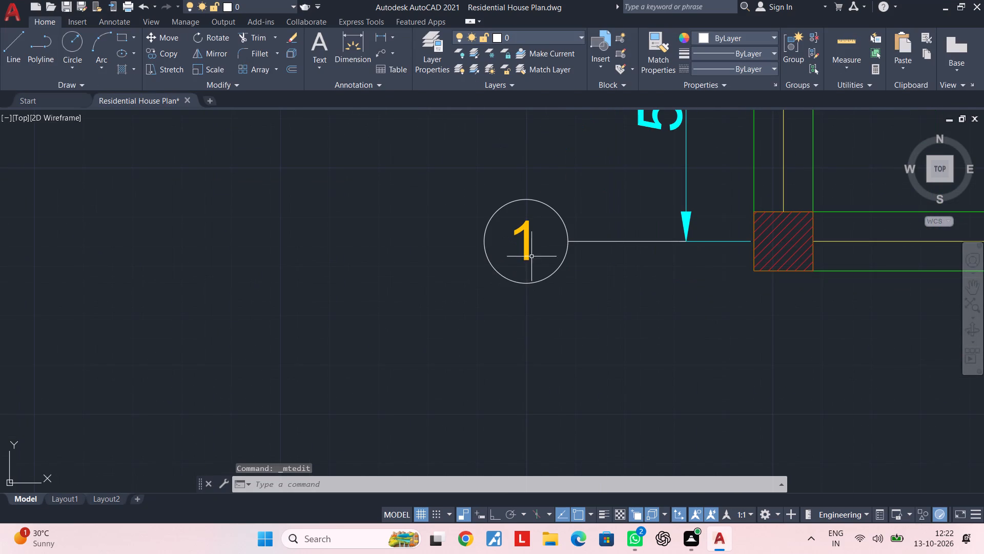
{"action": "double_click", "coordinate": [531, 254]}
{"action": "double_click", "coordinate": [528, 254]}
{"action": "key", "text": "BackSpace"}
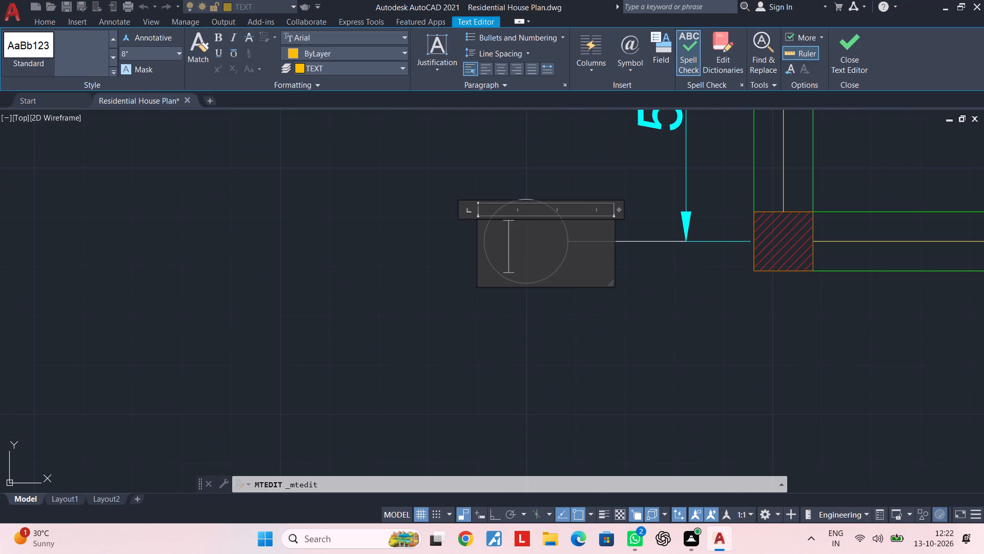
{"action": "key", "text": "7"}
{"action": "left_click", "coordinate": [420, 337]}
{"action": "scroll", "coordinate": [432, 337], "scroll_direction": "down", "scroll_amount": 6}
{"action": "middle_click_drag", "start_coordinate": [470, 302], "coordinate": [487, 388]}
{"action": "key", "text": "Escape"}
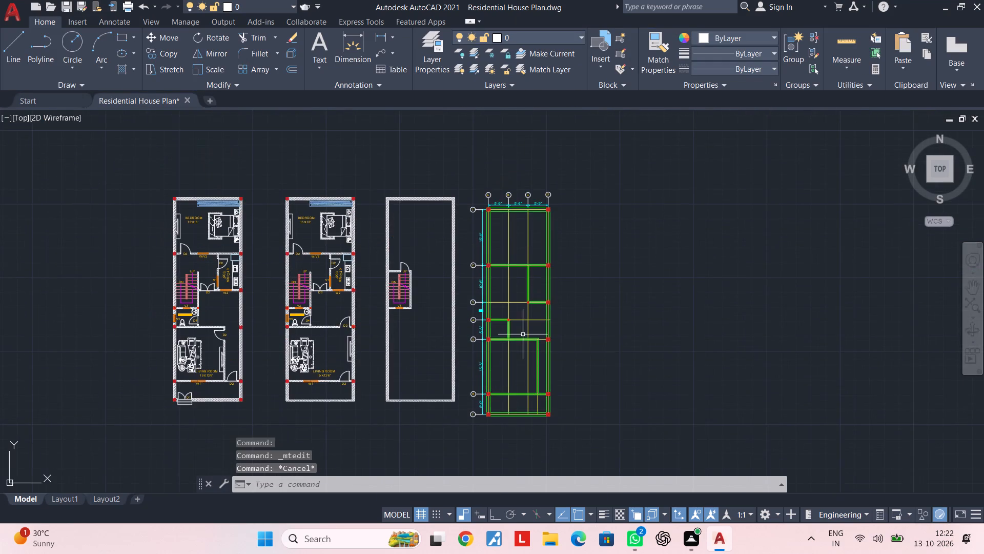
Review the numbered bubbles down the left side and the lettered bubbles along the top of the centreline plan.
{"action": "middle_click_drag", "start_coordinate": [523, 332], "coordinate": [511, 260]}
{"action": "key", "text": "Escape"}
{"action": "key", "text": "Escape"}
{"action": "key", "text": "Escape"}
{"action": "key", "text": "Escape"}
{"action": "key", "text": "Escape"}
{"action": "key", "text": "Escape"}
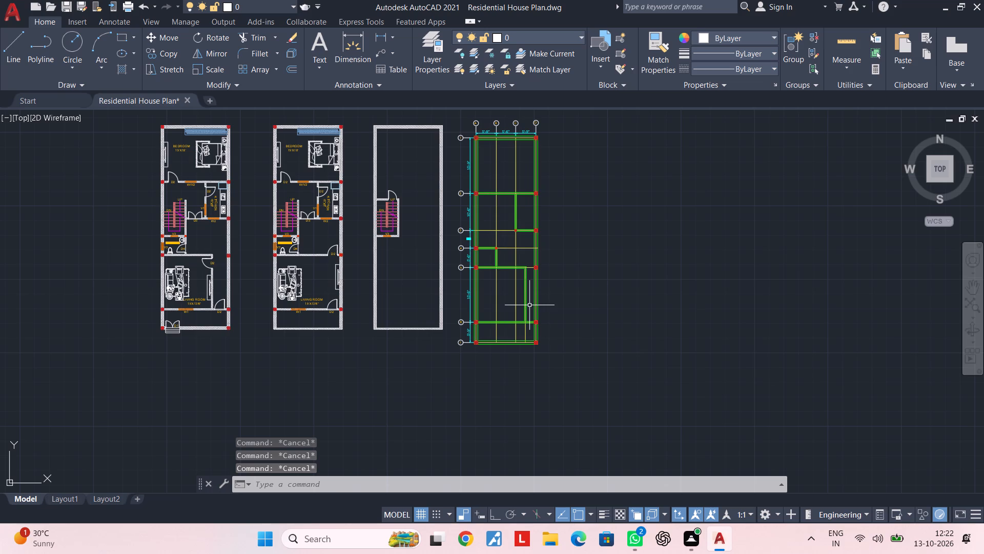
{"action": "key", "text": "Escape"}
{"action": "middle_click_drag", "start_coordinate": [585, 286], "coordinate": [568, 321]}
{"action": "scroll", "coordinate": [481, 287], "scroll_direction": "up", "scroll_amount": 2}
{"action": "middle_click_drag", "start_coordinate": [481, 281], "coordinate": [474, 361]}
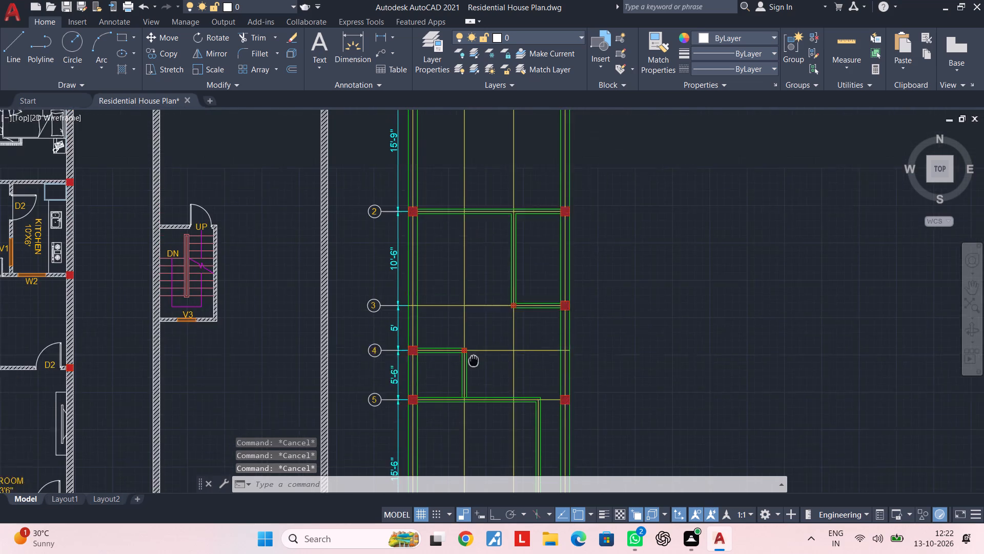
{"action": "middle_click_drag", "start_coordinate": [474, 361], "coordinate": [474, 377]}
{"action": "scroll", "coordinate": [454, 291], "scroll_direction": "down", "scroll_amount": 1}
{"action": "middle_click_drag", "start_coordinate": [454, 291], "coordinate": [450, 365]}
{"action": "scroll", "coordinate": [446, 215], "scroll_direction": "up", "scroll_amount": 3}
{"action": "scroll", "coordinate": [386, 235], "scroll_direction": "up", "scroll_amount": 2}
{"action": "middle_click_drag", "start_coordinate": [397, 236], "coordinate": [479, 220]}
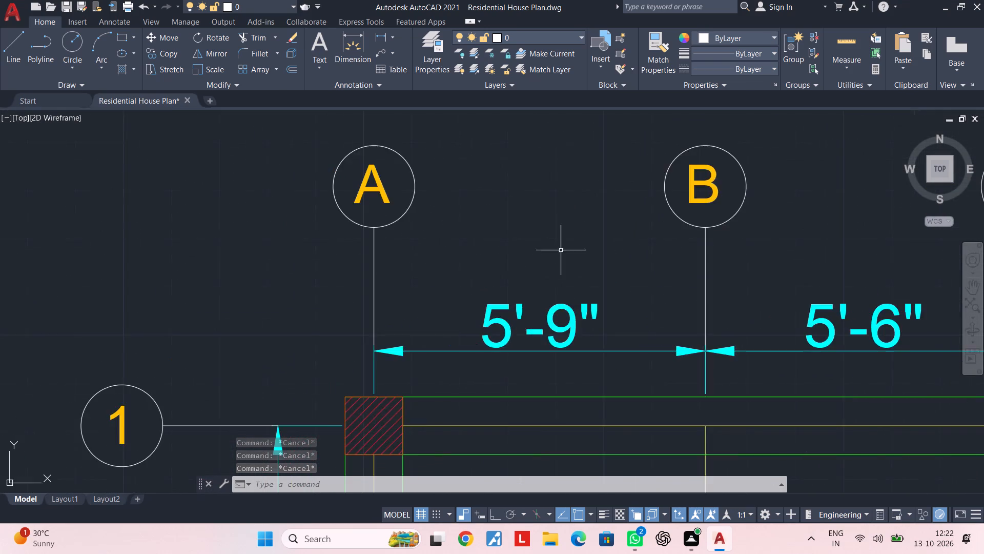
{"action": "scroll", "coordinate": [584, 260], "scroll_direction": "down", "scroll_amount": 3}
{"action": "middle_click_drag", "start_coordinate": [620, 282], "coordinate": [442, 229]}
Save the drawing.
{"action": "key", "text": "ctrl+s"}
{"action": "key", "text": "ctrl+s"}
Examine the centreline plan's columns and grid bubbles, closing in on the corner column where grid lines A and 1 meet.
{"action": "scroll", "coordinate": [465, 305], "scroll_direction": "down", "scroll_amount": 2}
{"action": "middle_click_drag", "start_coordinate": [465, 305], "coordinate": [433, 252]}
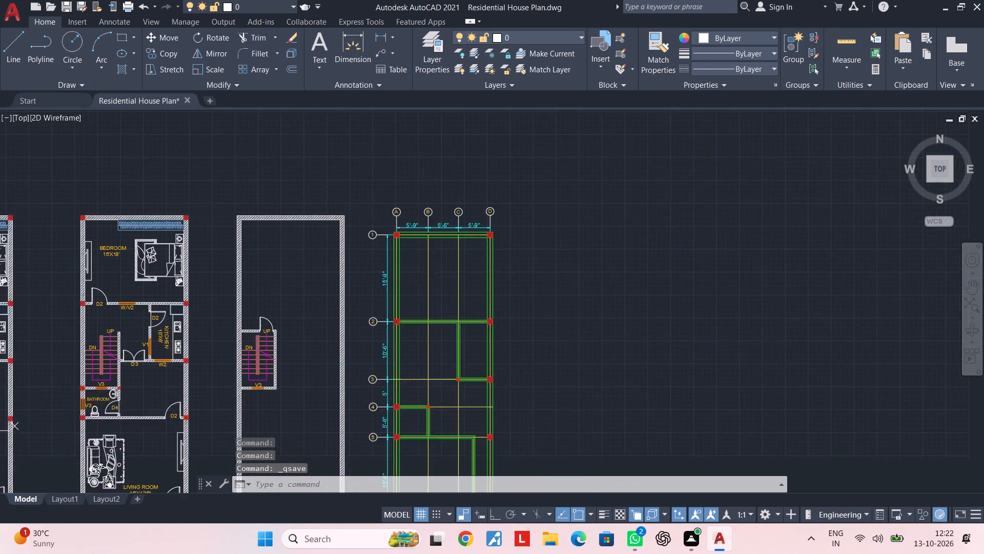
{"action": "middle_click_drag", "start_coordinate": [442, 267], "coordinate": [413, 210]}
{"action": "scroll", "coordinate": [377, 245], "scroll_direction": "up", "scroll_amount": 1}
{"action": "middle_click_drag", "start_coordinate": [393, 259], "coordinate": [367, 236]}
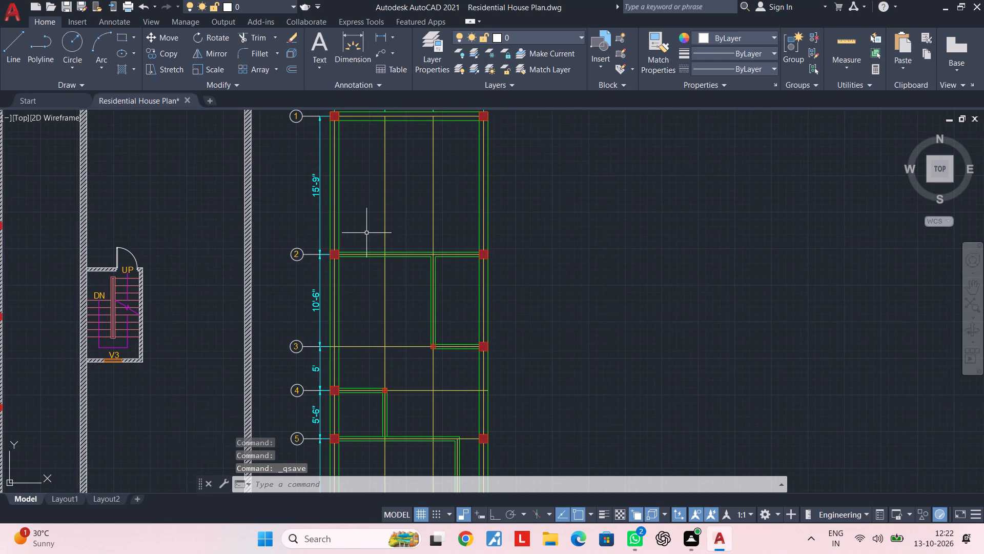
{"action": "scroll", "coordinate": [257, 164], "scroll_direction": "up", "scroll_amount": 1}
{"action": "middle_click_drag", "start_coordinate": [391, 140], "coordinate": [292, 347]}
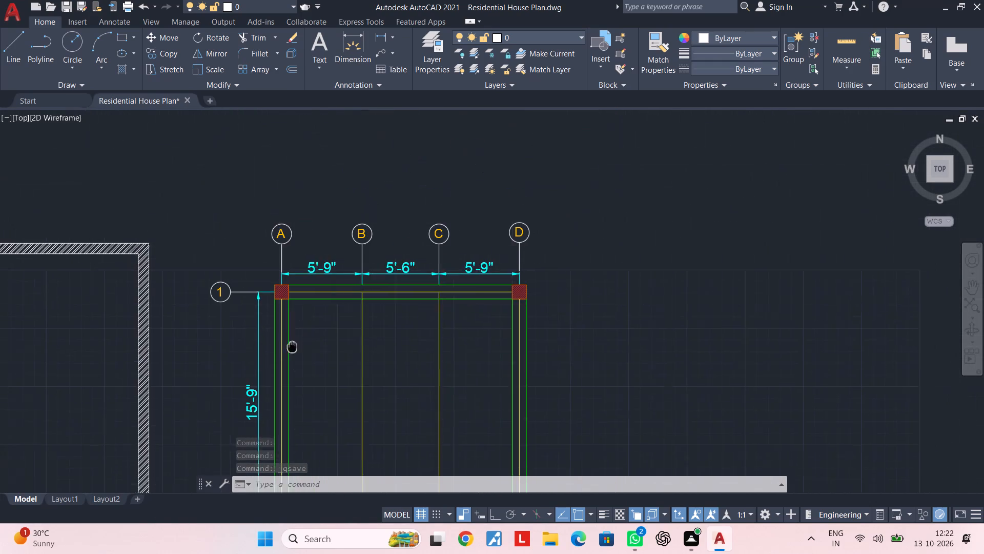
{"action": "middle_click_drag", "start_coordinate": [292, 347], "coordinate": [291, 351]}
{"action": "scroll", "coordinate": [267, 299], "scroll_direction": "up", "scroll_amount": 1}
{"action": "middle_click_drag", "start_coordinate": [322, 345], "coordinate": [319, 324]}
{"action": "scroll", "coordinate": [311, 324], "scroll_direction": "up", "scroll_amount": 2}
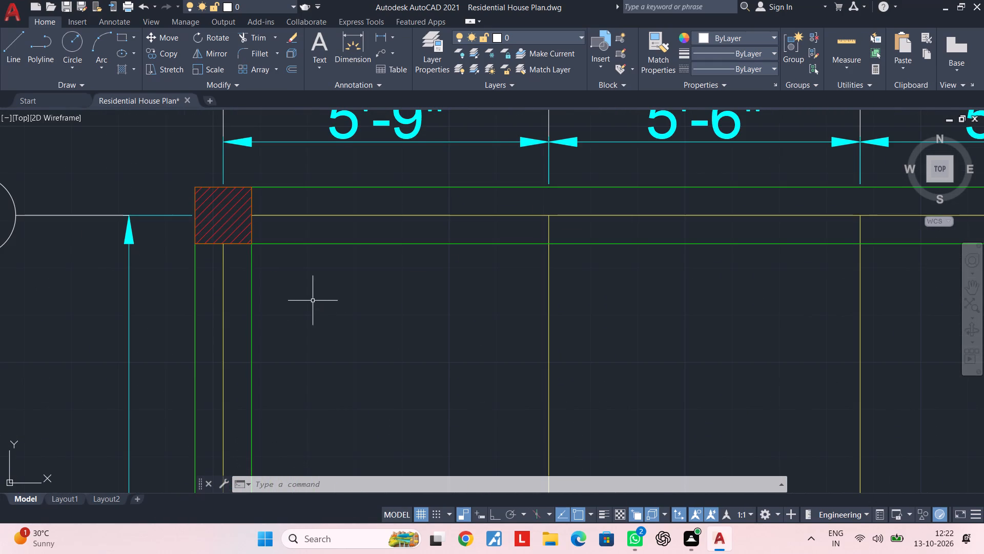
{"action": "middle_click_drag", "start_coordinate": [315, 293], "coordinate": [330, 257]}
{"action": "scroll", "coordinate": [346, 283], "scroll_direction": "down", "scroll_amount": 2}
{"action": "middle_click_drag", "start_coordinate": [347, 286], "coordinate": [325, 291]}
{"action": "middle_click_drag", "start_coordinate": [324, 296], "coordinate": [333, 269]}
{"action": "key", "text": "Escape"}
{"action": "key", "text": "Escape"}
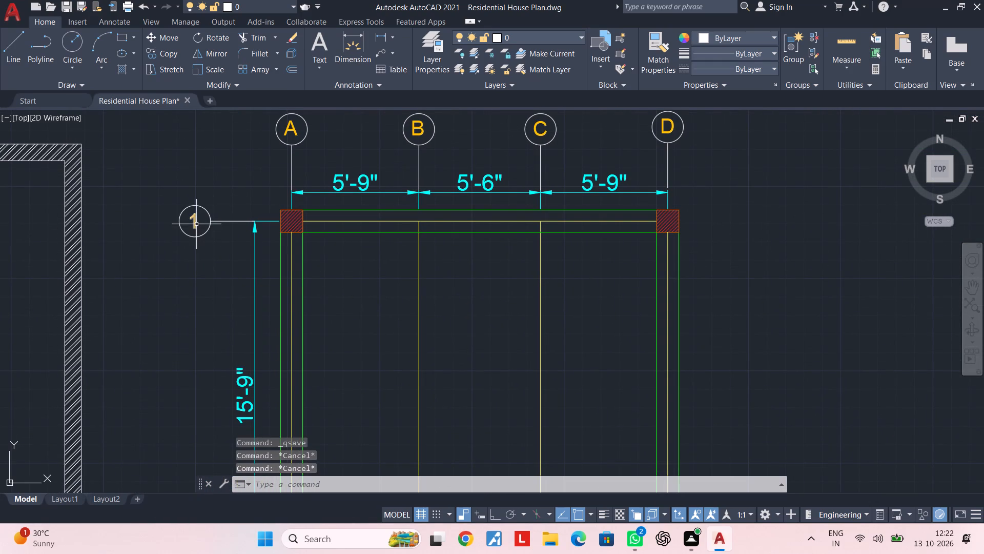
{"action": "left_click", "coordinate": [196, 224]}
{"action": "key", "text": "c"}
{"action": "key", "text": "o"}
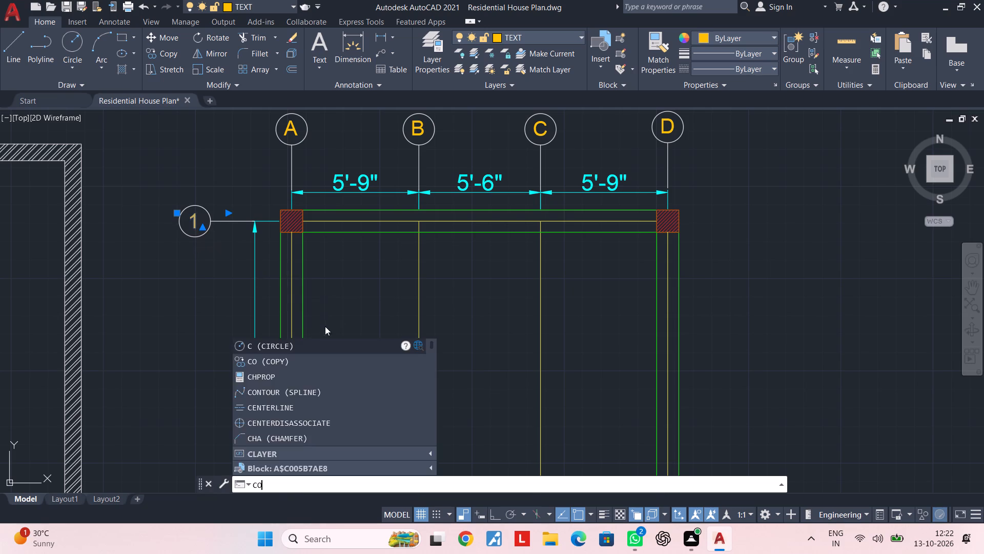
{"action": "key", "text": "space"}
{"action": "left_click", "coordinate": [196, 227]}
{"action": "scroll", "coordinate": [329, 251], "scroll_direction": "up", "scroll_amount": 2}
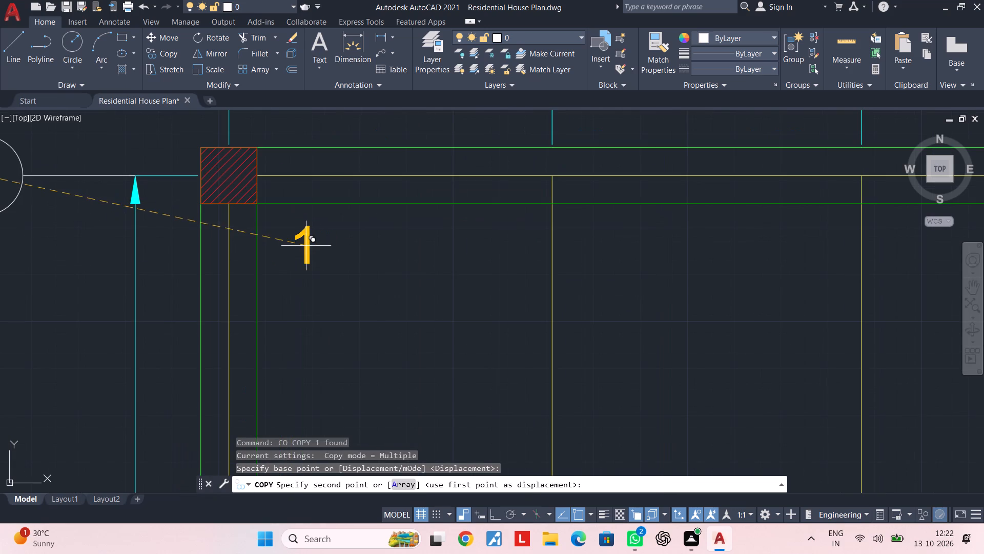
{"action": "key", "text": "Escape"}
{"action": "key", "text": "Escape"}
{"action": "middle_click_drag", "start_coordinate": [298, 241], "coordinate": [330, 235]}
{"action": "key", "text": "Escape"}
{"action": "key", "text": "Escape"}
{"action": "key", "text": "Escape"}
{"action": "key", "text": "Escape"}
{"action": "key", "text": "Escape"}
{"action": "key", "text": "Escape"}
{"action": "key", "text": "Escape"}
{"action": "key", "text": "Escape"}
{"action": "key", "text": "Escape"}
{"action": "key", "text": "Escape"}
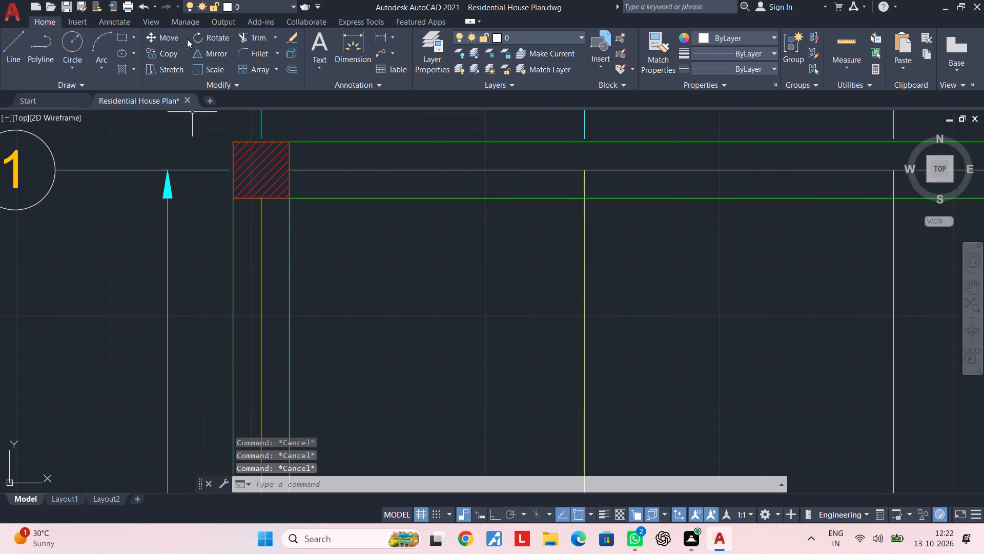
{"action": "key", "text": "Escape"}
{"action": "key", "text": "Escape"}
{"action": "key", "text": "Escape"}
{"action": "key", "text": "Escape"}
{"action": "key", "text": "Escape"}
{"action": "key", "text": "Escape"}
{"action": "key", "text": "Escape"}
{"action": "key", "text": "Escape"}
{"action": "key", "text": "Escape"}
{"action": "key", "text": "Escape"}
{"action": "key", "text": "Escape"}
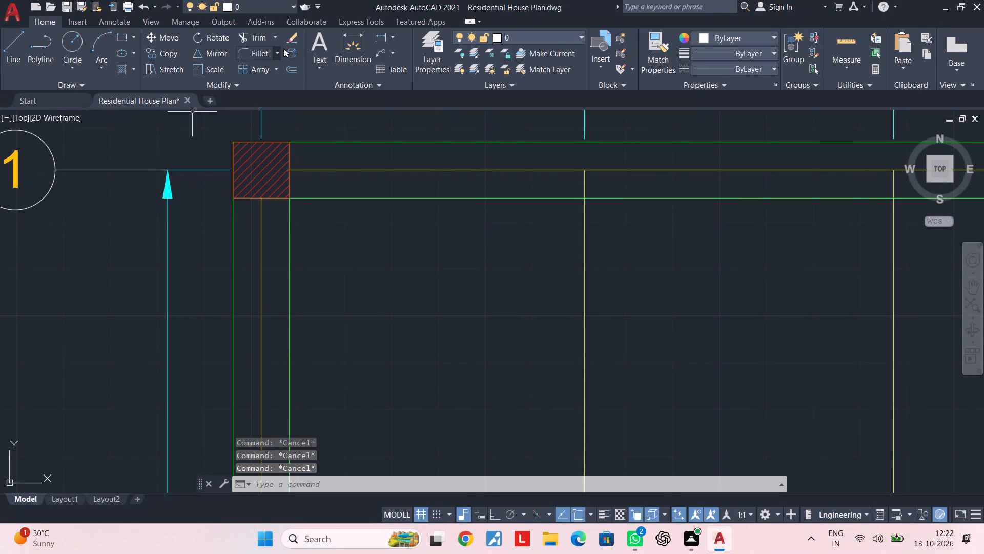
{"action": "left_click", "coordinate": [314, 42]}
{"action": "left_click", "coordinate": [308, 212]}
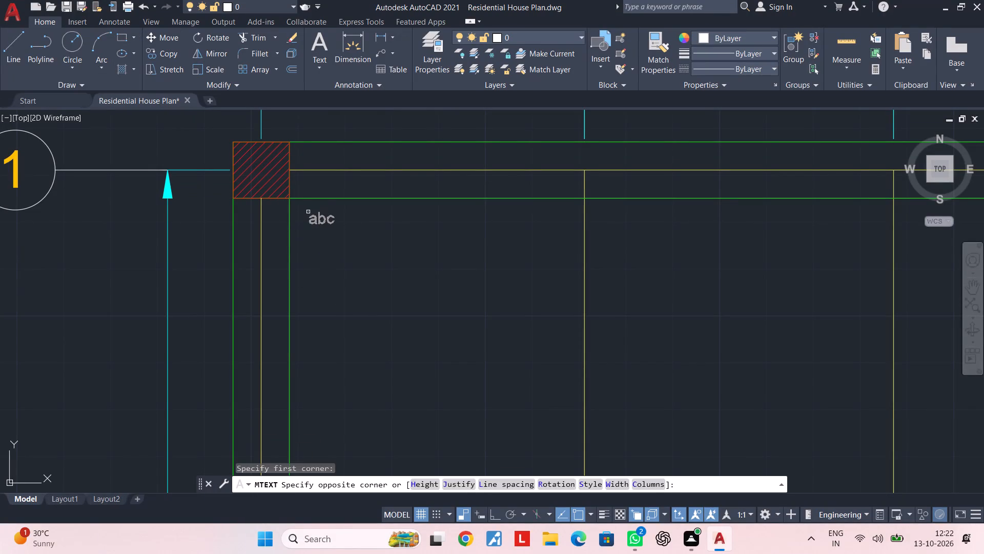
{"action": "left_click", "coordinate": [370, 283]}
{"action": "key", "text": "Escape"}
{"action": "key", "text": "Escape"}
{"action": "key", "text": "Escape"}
Place the multiline text B1 just below and beside the corner column where grid lines A and 1 meet.
{"action": "key", "text": "space"}
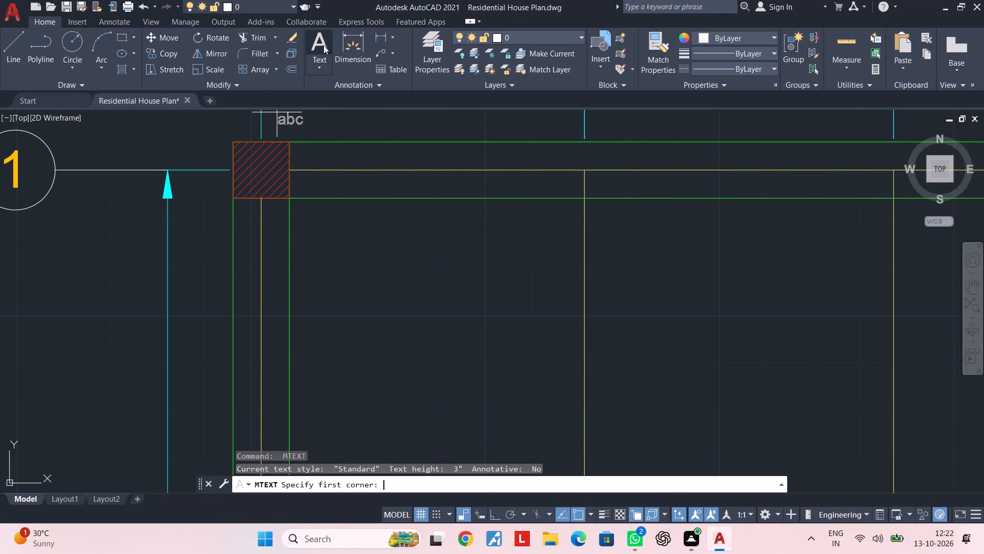
{"action": "left_click", "coordinate": [321, 47]}
{"action": "left_click", "coordinate": [308, 216]}
{"action": "left_click", "coordinate": [350, 261]}
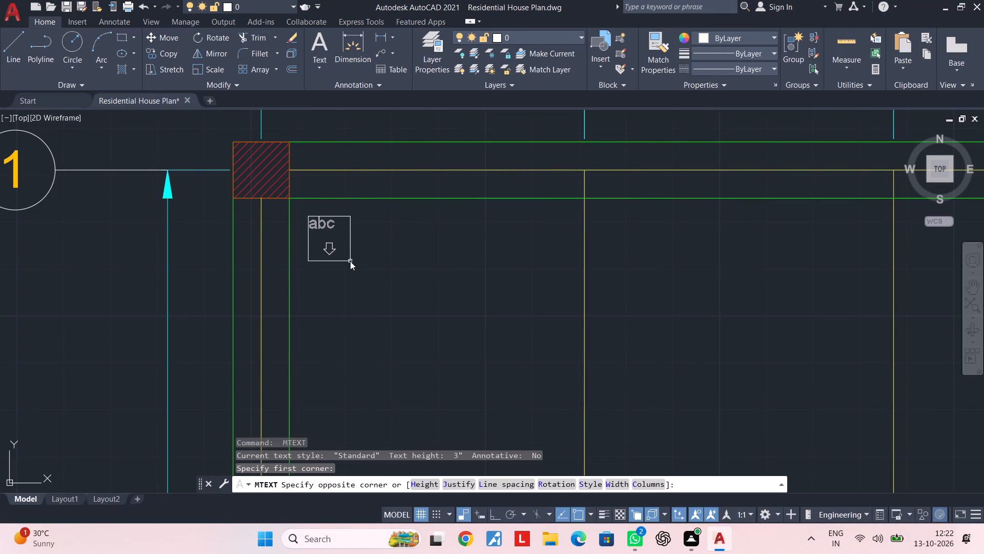
{"action": "type", "text": "B1"}
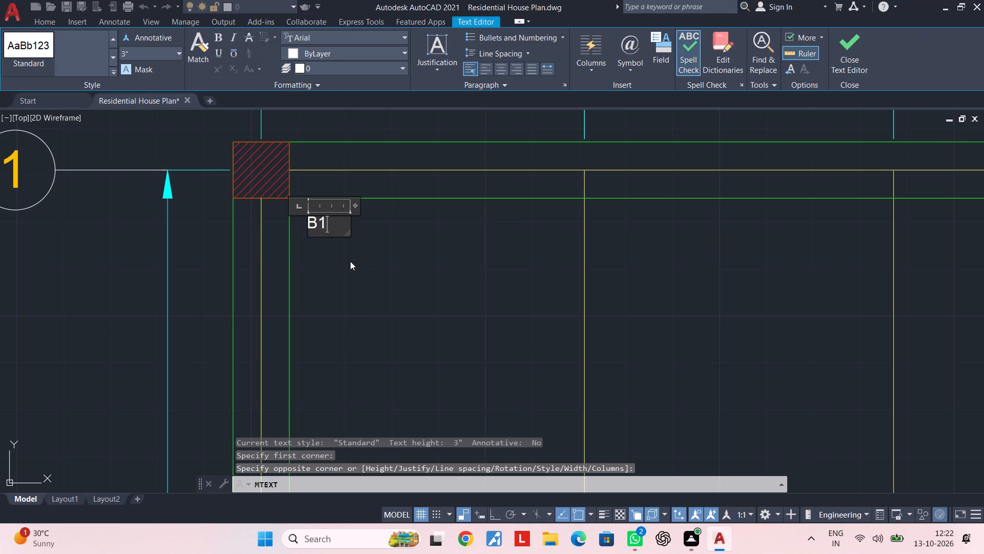
{"action": "left_click", "coordinate": [362, 305]}
{"action": "key", "text": "Escape"}
Set the text height of the B1 label to 9" in its properties.
{"action": "left_click", "coordinate": [325, 222]}
{"action": "right_click", "coordinate": [325, 222]}
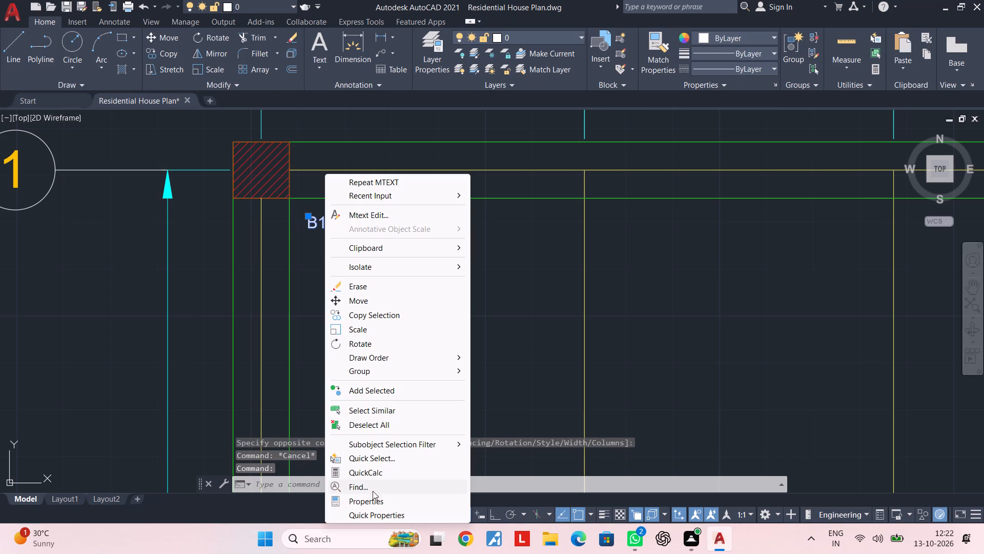
{"action": "left_click", "coordinate": [372, 495]}
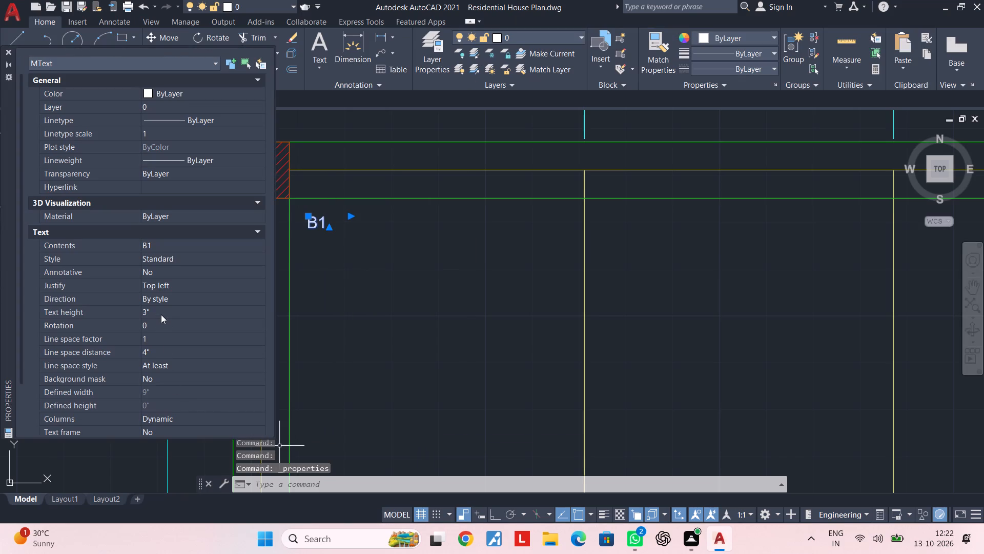
{"action": "left_click", "coordinate": [161, 314]}
{"action": "key", "text": "BackSpace"}
{"action": "type", "text": "9\""}
{"action": "key", "text": "Return"}
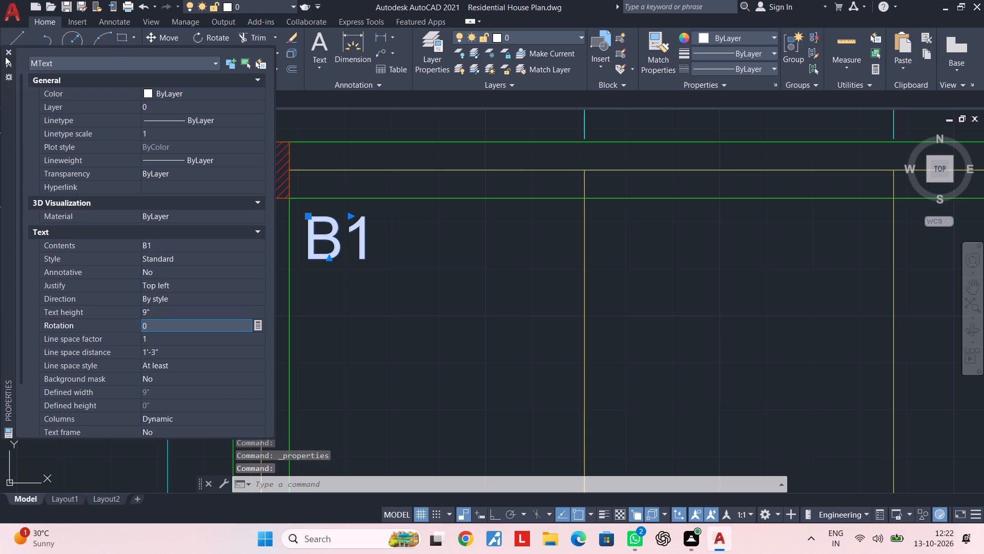
{"action": "left_click", "coordinate": [5, 51]}
{"action": "key", "text": "Escape"}
Change the colour of the B1 label to magenta.
{"action": "scroll", "coordinate": [357, 292], "scroll_direction": "down", "scroll_amount": 4}
{"action": "middle_click_drag", "start_coordinate": [367, 300], "coordinate": [435, 281]}
{"action": "scroll", "coordinate": [434, 273], "scroll_direction": "up", "scroll_amount": 3}
{"action": "middle_click_drag", "start_coordinate": [396, 255], "coordinate": [443, 246]}
{"action": "key", "text": "Escape"}
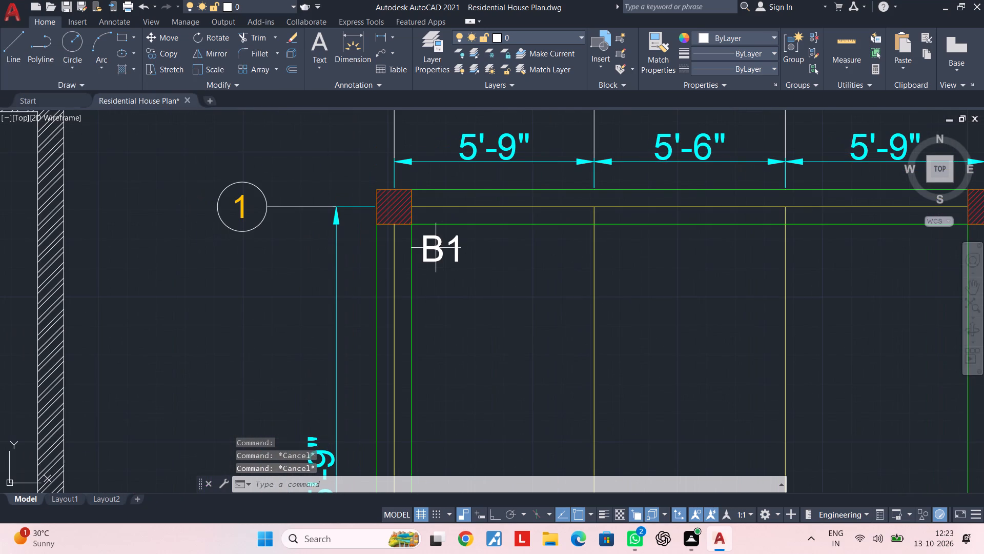
{"action": "left_click", "coordinate": [433, 250]}
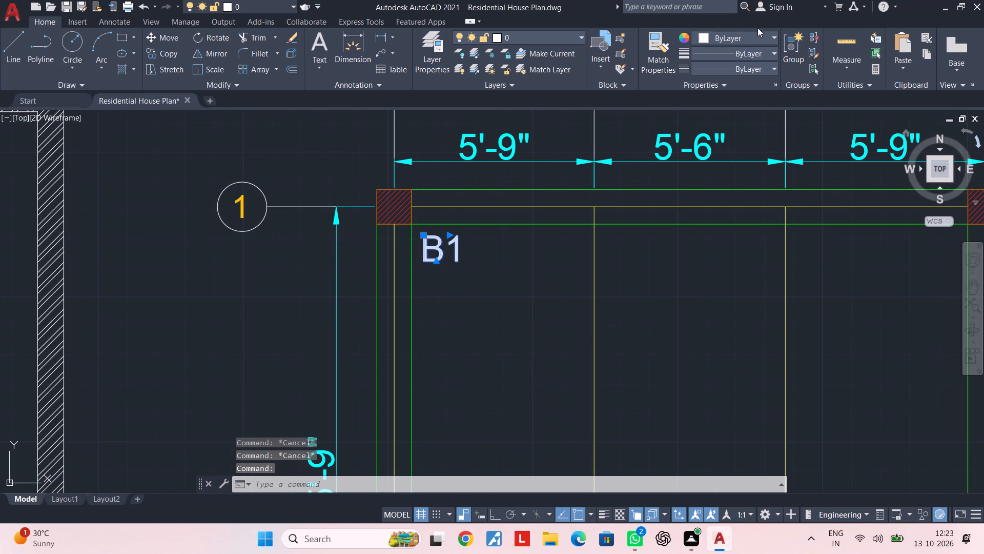
{"action": "left_click", "coordinate": [748, 38]}
{"action": "left_click", "coordinate": [762, 170]}
{"action": "key", "text": "Escape"}
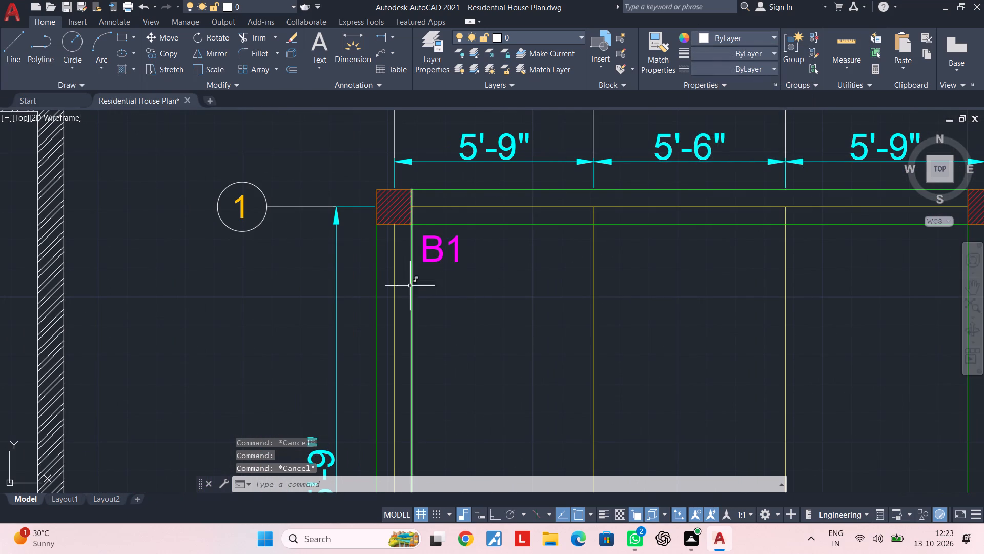
{"action": "middle_click_drag", "start_coordinate": [407, 270], "coordinate": [310, 226]}
{"action": "key", "text": "Escape"}
{"action": "key", "text": "Escape"}
{"action": "key", "text": "Escape"}
{"action": "key", "text": "Escape"}
{"action": "key", "text": "Escape"}
{"action": "key", "text": "Escape"}
Move the B1 label horizontally a little farther from the corner column at A-1.
{"action": "middle_click_drag", "start_coordinate": [372, 224], "coordinate": [350, 239]}
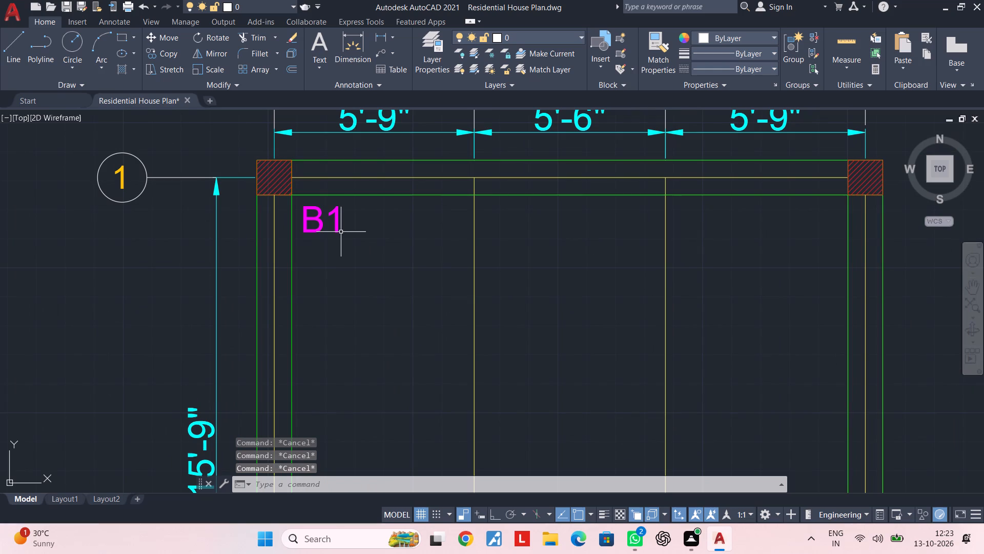
{"action": "left_click", "coordinate": [340, 230]}
{"action": "key", "text": "m"}
{"action": "key", "text": "space"}
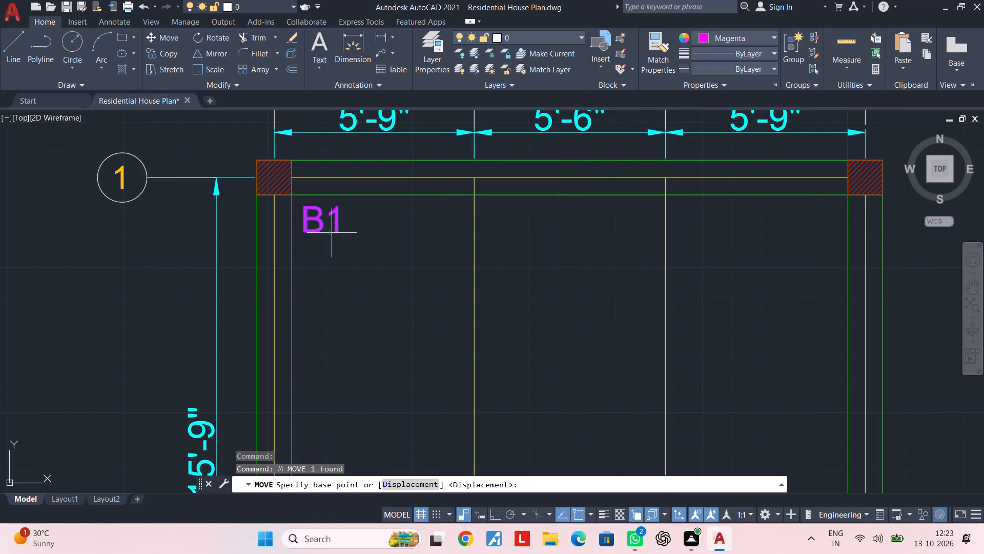
{"action": "scroll", "coordinate": [329, 229], "scroll_direction": "up", "scroll_amount": 2}
{"action": "left_click", "coordinate": [312, 224]}
{"action": "left_click", "coordinate": [354, 225]}
{"action": "key", "text": "Escape"}
{"action": "scroll", "coordinate": [339, 220], "scroll_direction": "down", "scroll_amount": 2}
{"action": "middle_click_drag", "start_coordinate": [343, 222], "coordinate": [344, 253]}
{"action": "key", "text": "Escape"}
{"action": "key", "text": "Escape"}
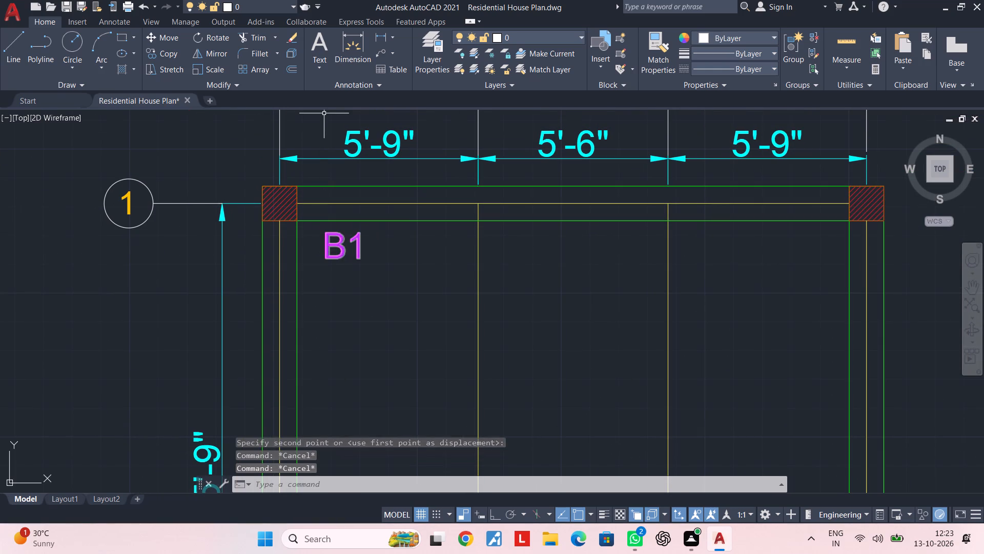
Add a vertical linear dimension along the east side of the corner column at A-1.
{"action": "key", "text": "Escape"}
{"action": "left_click", "coordinate": [384, 34]}
{"action": "scroll", "coordinate": [314, 203], "scroll_direction": "up", "scroll_amount": 1}
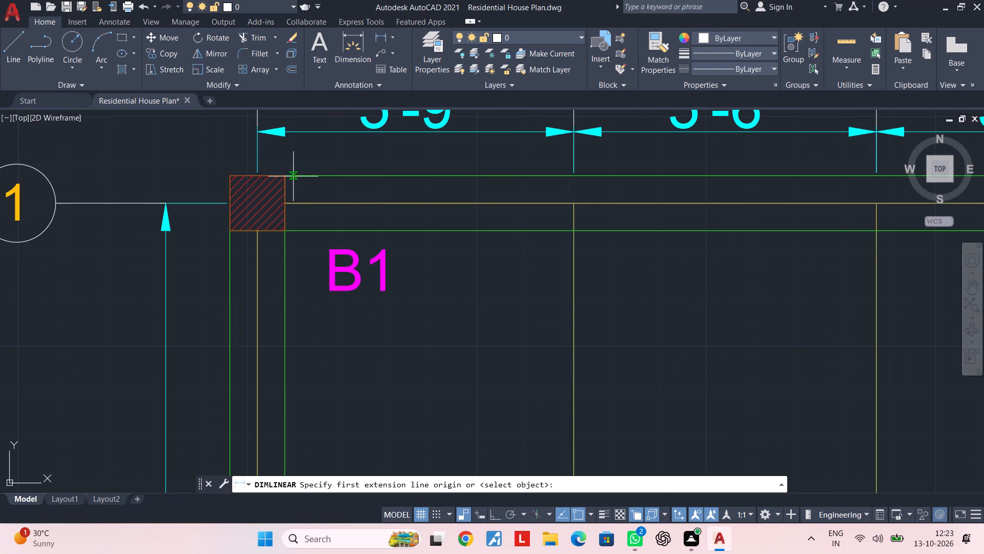
{"action": "left_click", "coordinate": [288, 176]}
{"action": "left_click", "coordinate": [287, 233]}
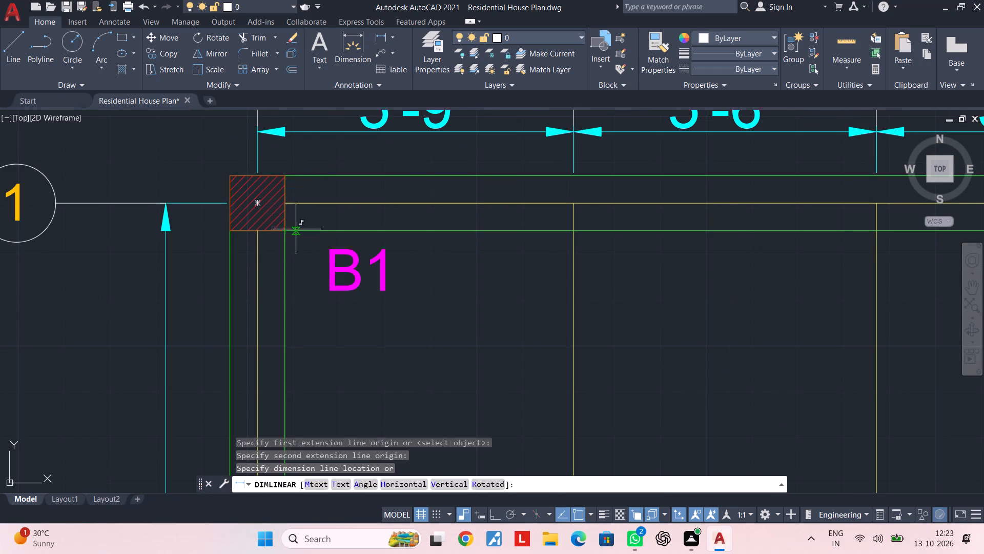
{"action": "scroll", "coordinate": [296, 229], "scroll_direction": "up", "scroll_amount": 2}
{"action": "left_click", "coordinate": [364, 222]}
Add a horizontal linear dimension just below the bottom edge of the corner column at A-1.
{"action": "scroll", "coordinate": [320, 255], "scroll_direction": "down", "scroll_amount": 1}
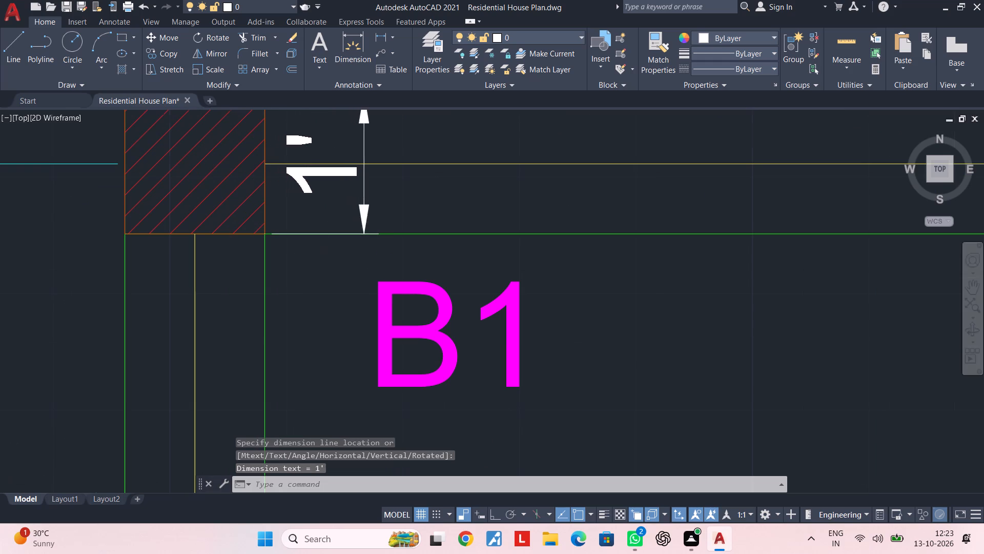
{"action": "middle_click_drag", "start_coordinate": [326, 254], "coordinate": [429, 234]}
{"action": "scroll", "coordinate": [320, 255], "scroll_direction": "down", "scroll_amount": 1}
{"action": "key", "text": "space"}
{"action": "scroll", "coordinate": [352, 242], "scroll_direction": "up", "scroll_amount": 3}
{"action": "left_click", "coordinate": [336, 183]}
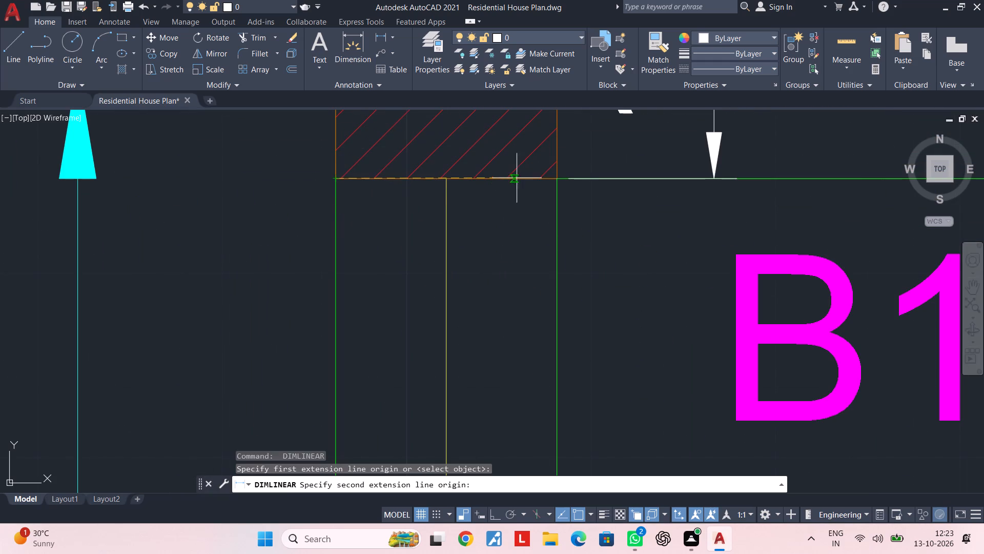
{"action": "left_click", "coordinate": [558, 177]}
{"action": "left_click", "coordinate": [555, 318]}
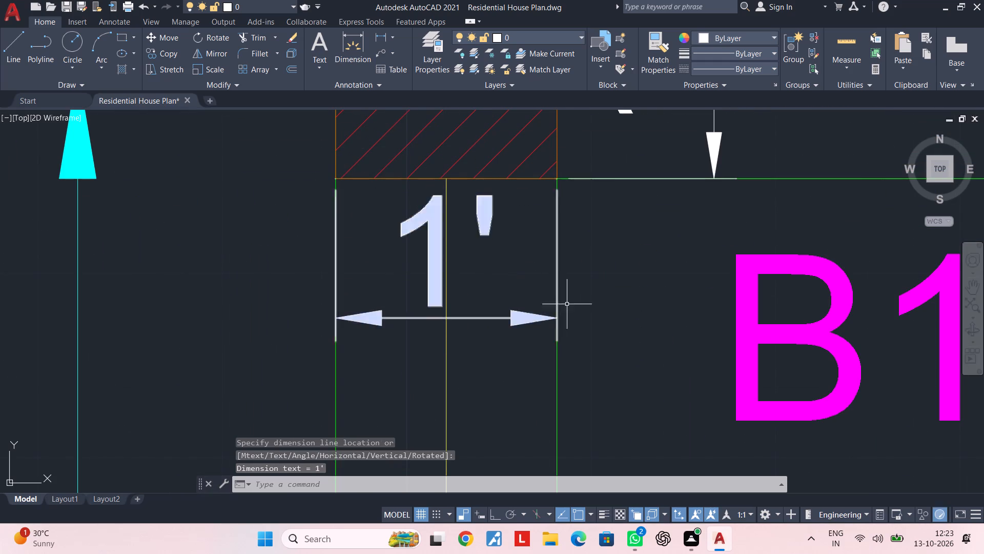
{"action": "scroll", "coordinate": [579, 296], "scroll_direction": "down", "scroll_amount": 3}
{"action": "middle_click_drag", "start_coordinate": [580, 285], "coordinate": [510, 318]}
{"action": "scroll", "coordinate": [553, 302], "scroll_direction": "down", "scroll_amount": 2}
{"action": "middle_click_drag", "start_coordinate": [553, 302], "coordinate": [412, 217]}
{"action": "middle_click_drag", "start_coordinate": [477, 252], "coordinate": [426, 252]}
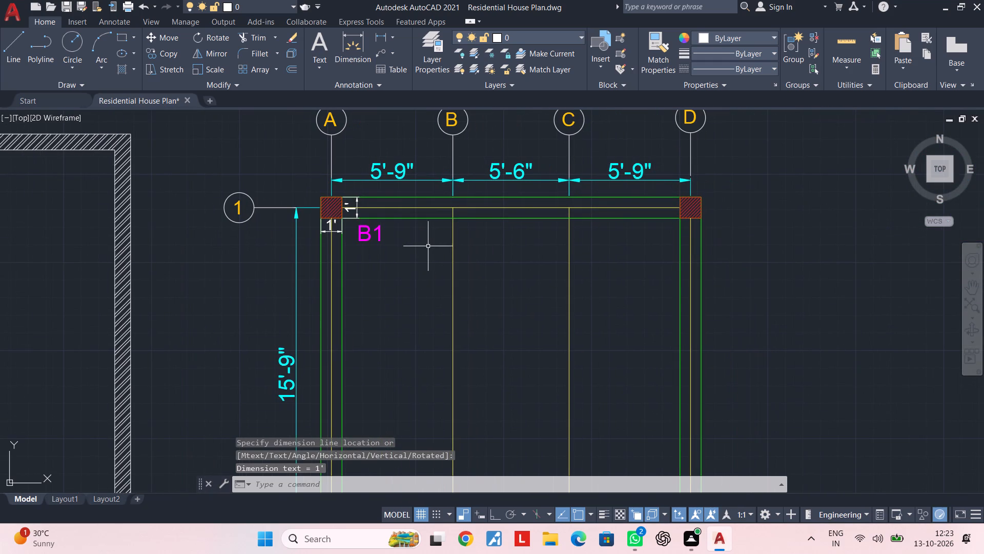
{"action": "key", "text": "Escape"}
{"action": "key", "text": "Escape"}
{"action": "key", "text": "Escape"}
{"action": "key", "text": "Escape"}
Add a horizontal linear dimension just above the top edge of the corner column at A-1.
{"action": "middle_click_drag", "start_coordinate": [439, 242], "coordinate": [415, 256]}
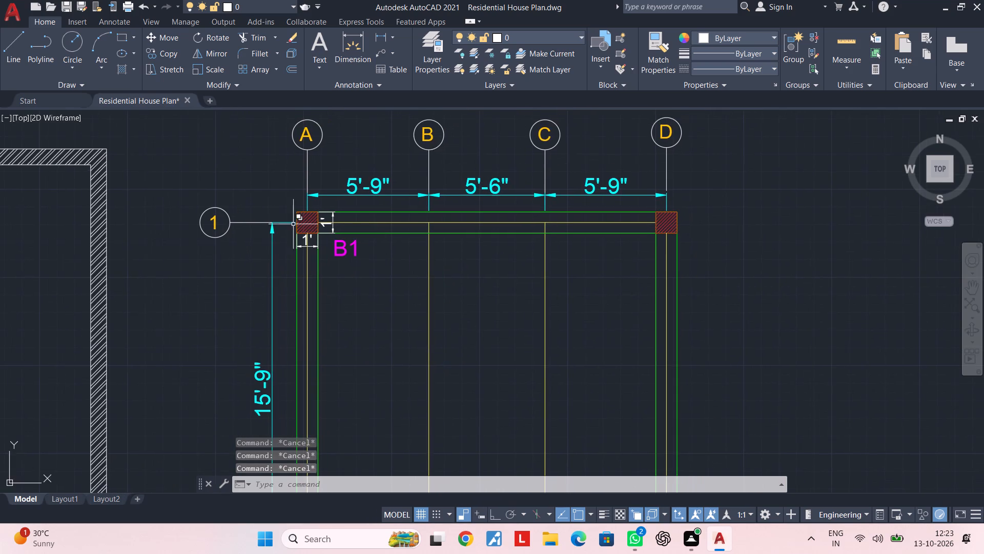
{"action": "scroll", "coordinate": [286, 210], "scroll_direction": "up", "scroll_amount": 3}
{"action": "middle_click_drag", "start_coordinate": [402, 220], "coordinate": [320, 239]}
{"action": "key", "text": "space"}
{"action": "left_click", "coordinate": [239, 235]}
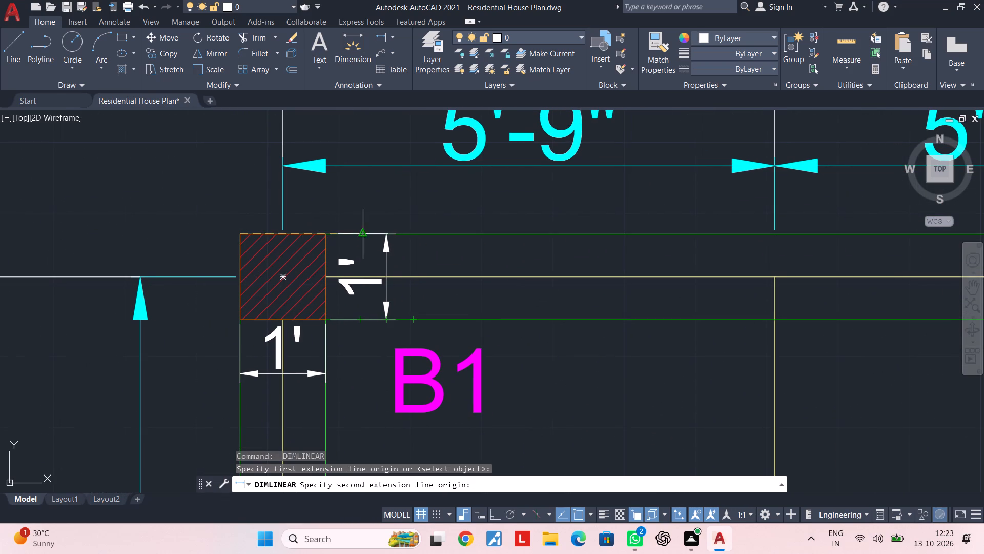
{"action": "left_click", "coordinate": [327, 233]}
{"action": "left_click", "coordinate": [325, 219]}
Add a vertical linear dimension along the west side of the corner column at A-1.
{"action": "middle_click_drag", "start_coordinate": [285, 237], "coordinate": [395, 227]}
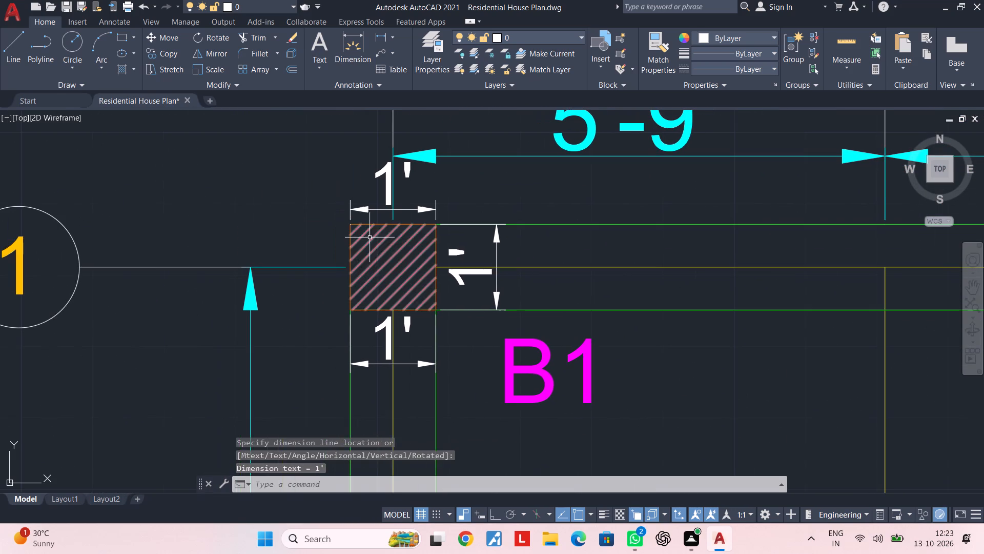
{"action": "key", "text": "space"}
{"action": "left_click", "coordinate": [354, 224]}
{"action": "left_click", "coordinate": [350, 310]}
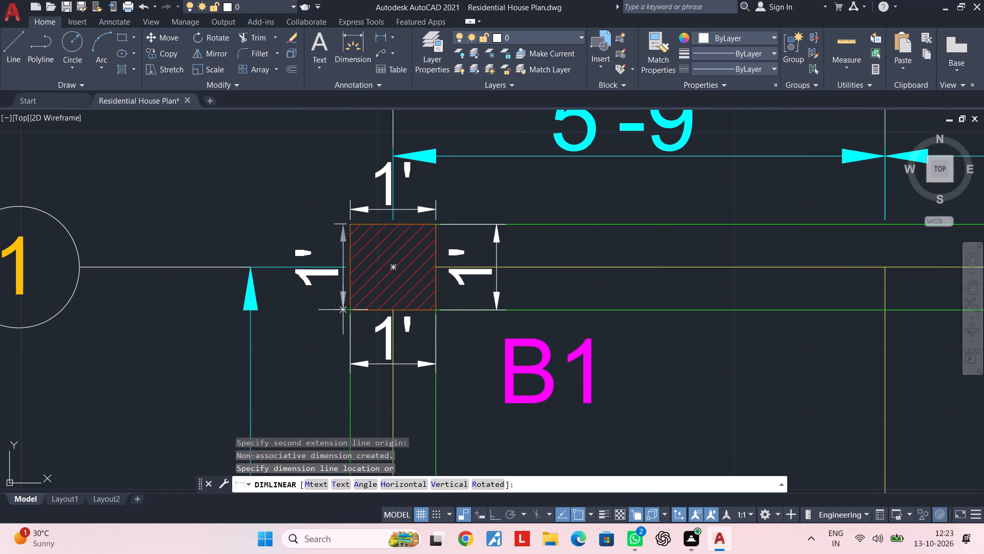
{"action": "left_click", "coordinate": [333, 310]}
Add a horizontal linear dimension above the small column where grid lines C and 3 meet.
{"action": "scroll", "coordinate": [353, 316], "scroll_direction": "down", "scroll_amount": 4}
{"action": "middle_click_drag", "start_coordinate": [364, 313], "coordinate": [367, 250]}
{"action": "middle_click_drag", "start_coordinate": [421, 290], "coordinate": [370, 278]}
{"action": "middle_click_drag", "start_coordinate": [384, 303], "coordinate": [372, 266]}
{"action": "middle_click_drag", "start_coordinate": [490, 280], "coordinate": [397, 291]}
{"action": "middle_click_drag", "start_coordinate": [394, 293], "coordinate": [450, 250]}
{"action": "middle_click_drag", "start_coordinate": [391, 295], "coordinate": [413, 228]}
{"action": "middle_click_drag", "start_coordinate": [407, 281], "coordinate": [427, 233]}
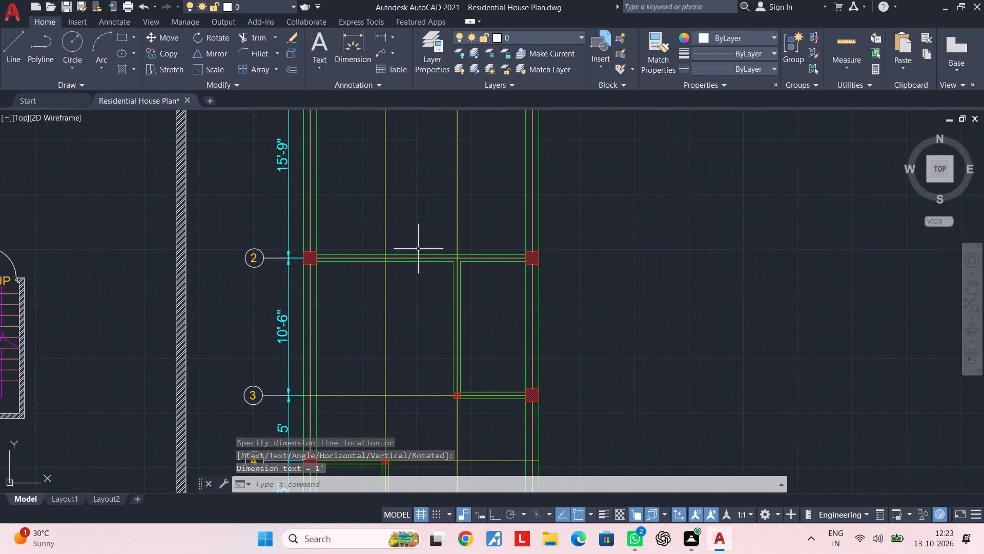
{"action": "middle_click_drag", "start_coordinate": [466, 288], "coordinate": [443, 186]}
{"action": "scroll", "coordinate": [432, 288], "scroll_direction": "up", "scroll_amount": 3}
{"action": "key", "text": "space"}
{"action": "scroll", "coordinate": [424, 305], "scroll_direction": "up", "scroll_amount": 3}
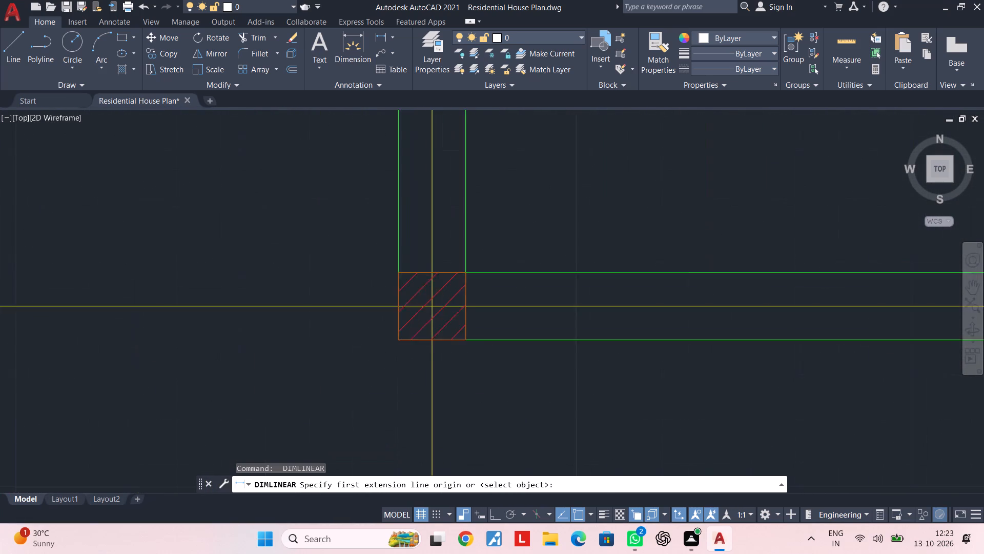
{"action": "left_click", "coordinate": [382, 257]}
{"action": "left_click", "coordinate": [488, 258]}
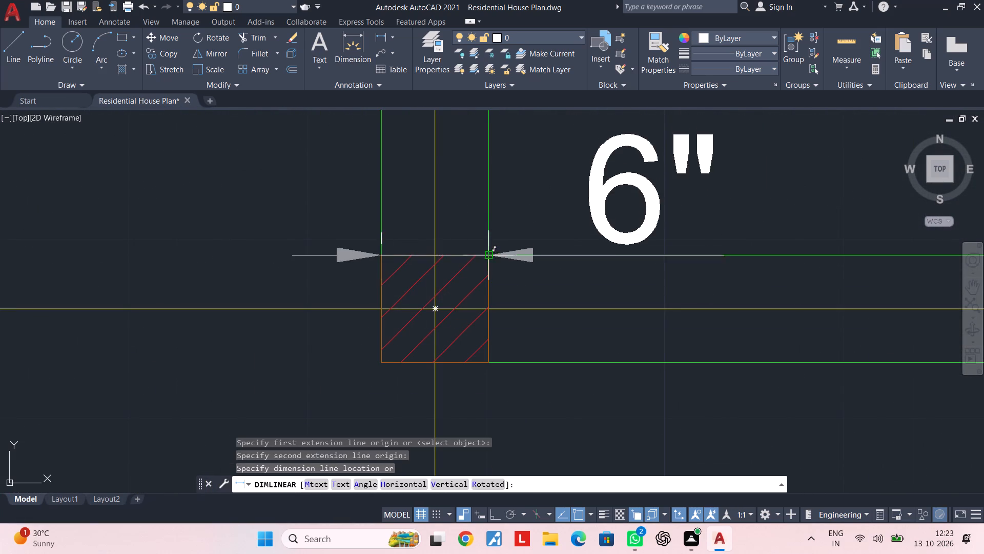
{"action": "left_click", "coordinate": [480, 228]}
{"action": "scroll", "coordinate": [524, 224], "scroll_direction": "down", "scroll_amount": 1}
{"action": "middle_click_drag", "start_coordinate": [524, 230], "coordinate": [520, 260]}
{"action": "key", "text": "Escape"}
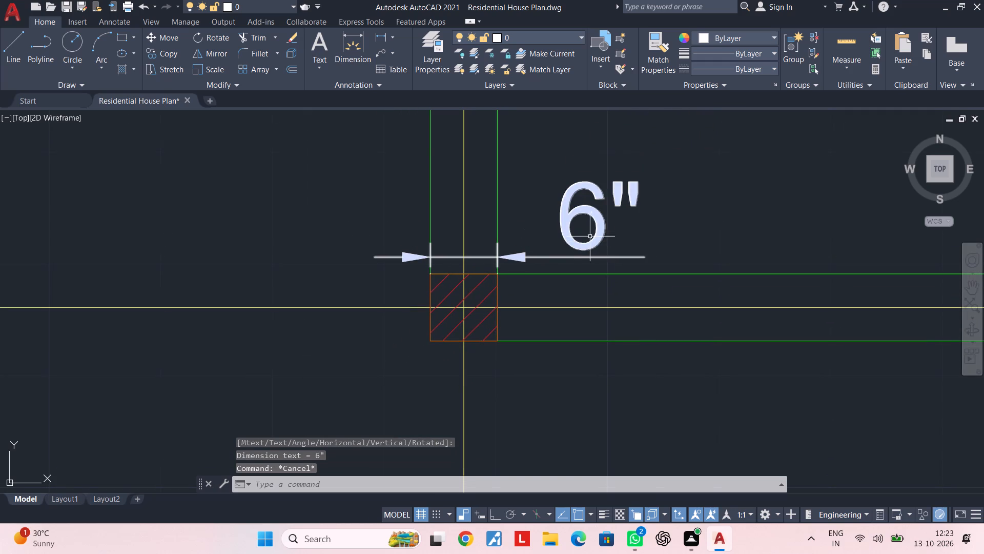
Reposition the horizontal dimension's text so it sits centred above the small column at C-3.
{"action": "left_click", "coordinate": [577, 246]}
{"action": "left_click", "coordinate": [565, 228]}
{"action": "left_click", "coordinate": [600, 215]}
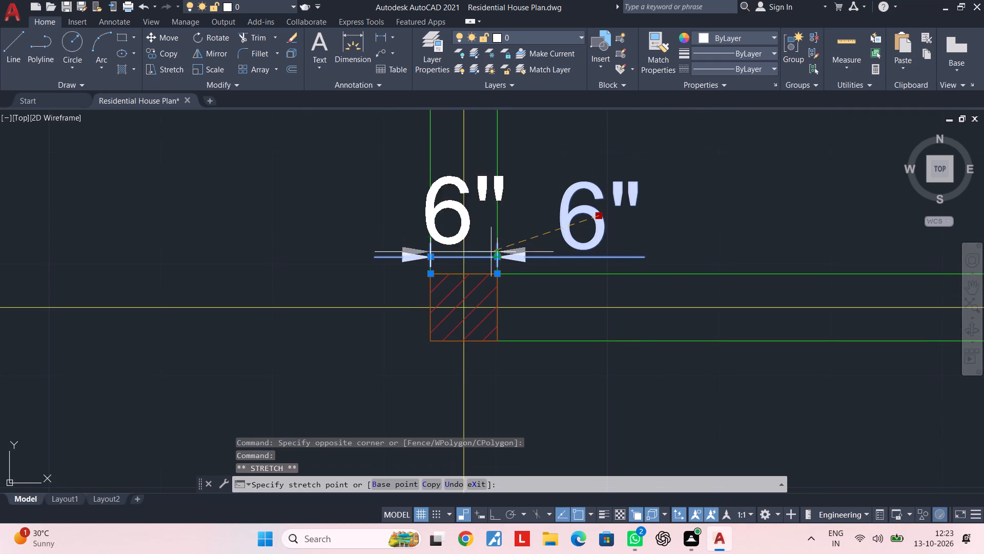
{"action": "left_click", "coordinate": [466, 255]}
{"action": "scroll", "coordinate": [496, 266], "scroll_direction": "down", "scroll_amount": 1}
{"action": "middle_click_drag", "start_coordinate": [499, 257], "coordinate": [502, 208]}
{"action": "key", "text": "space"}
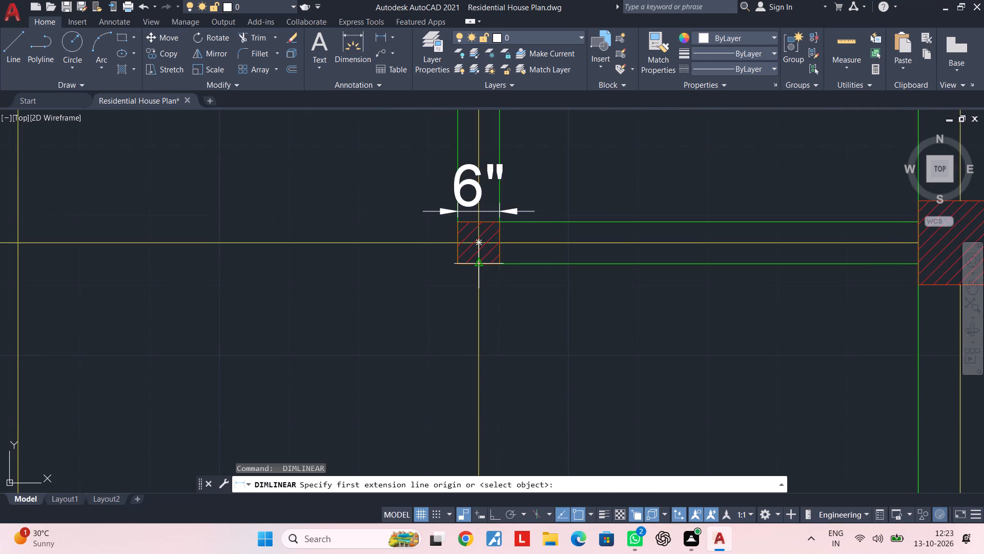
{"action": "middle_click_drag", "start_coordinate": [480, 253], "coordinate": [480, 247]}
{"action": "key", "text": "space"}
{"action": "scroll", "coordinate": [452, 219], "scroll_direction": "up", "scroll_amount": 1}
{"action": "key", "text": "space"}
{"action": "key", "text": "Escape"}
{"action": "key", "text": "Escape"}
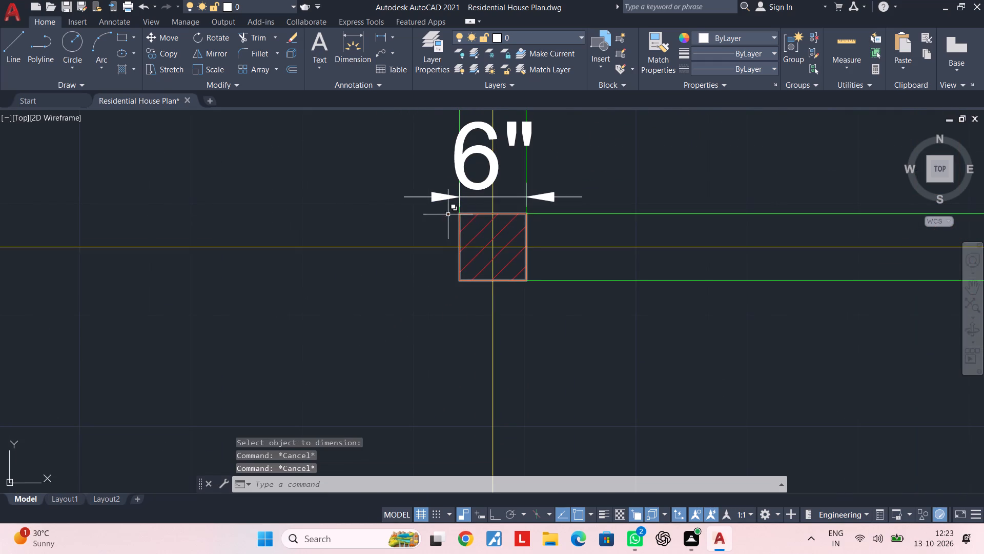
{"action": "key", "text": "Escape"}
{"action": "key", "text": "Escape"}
Add a vertical linear dimension along the west side of the small column at C-3.
{"action": "left_click", "coordinate": [382, 34]}
{"action": "left_click", "coordinate": [460, 213]}
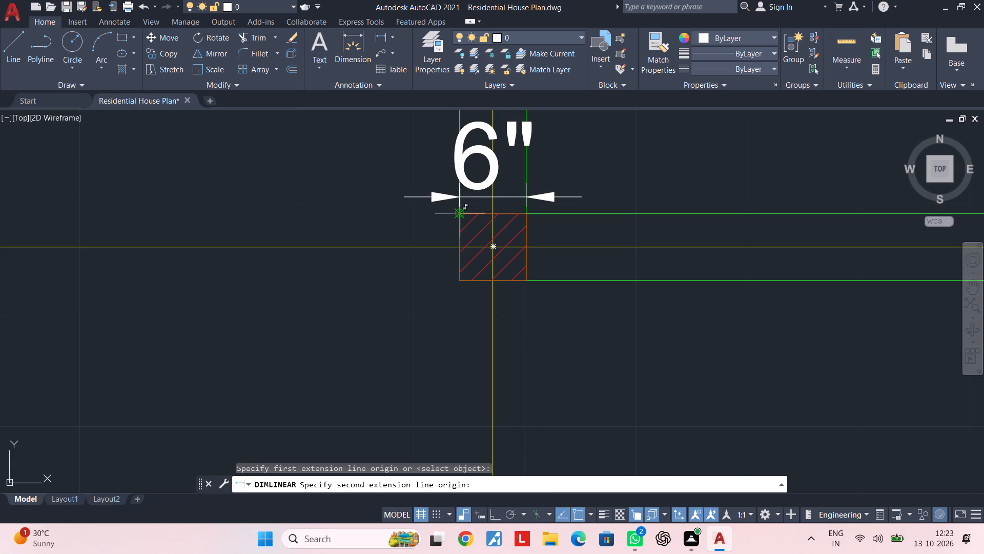
{"action": "left_click", "coordinate": [460, 280]}
{"action": "left_click", "coordinate": [440, 276]}
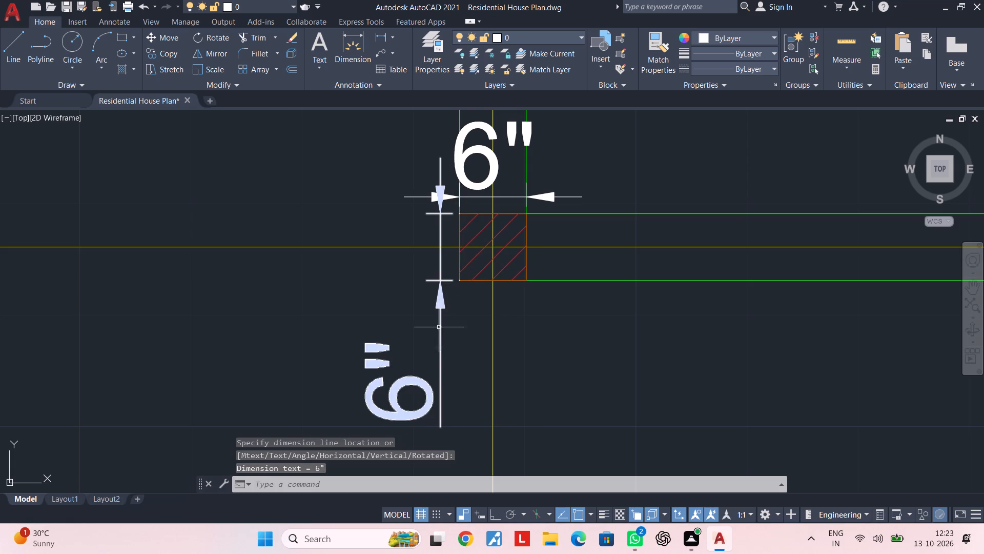
Reposition the vertical dimension's text so it sits beside the small column at C-3, level with its middle.
{"action": "left_click", "coordinate": [419, 417]}
{"action": "left_click", "coordinate": [398, 383]}
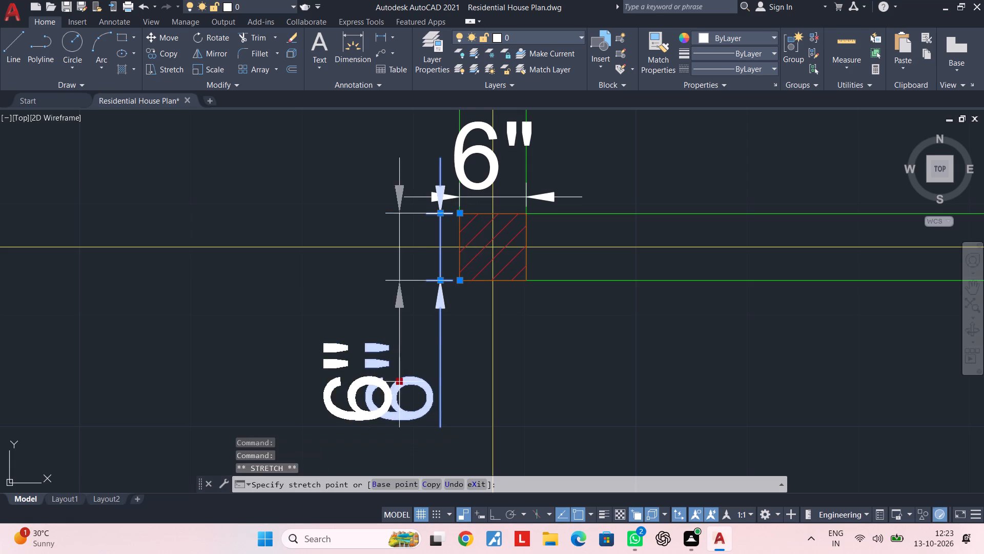
{"action": "left_click", "coordinate": [436, 248]}
{"action": "scroll", "coordinate": [494, 320], "scroll_direction": "down", "scroll_amount": 1}
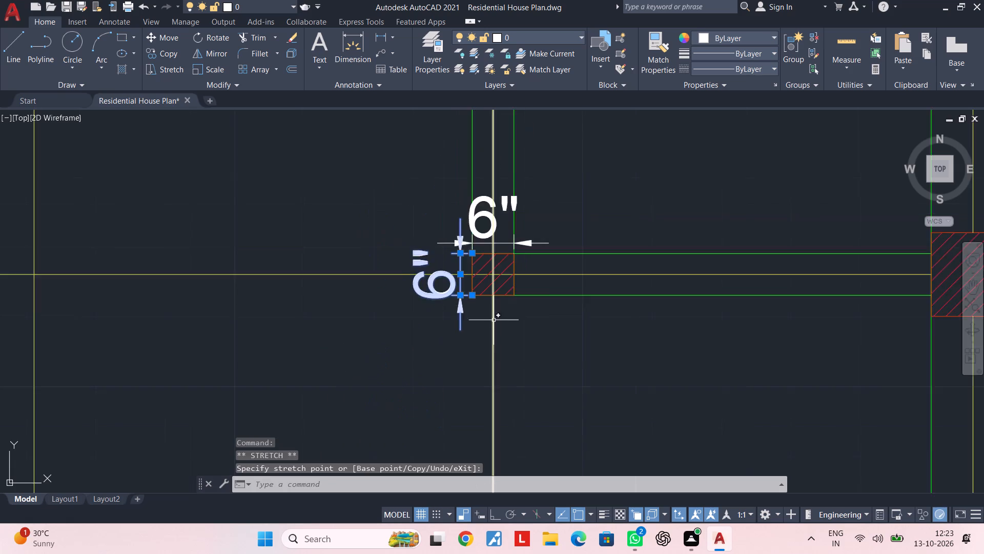
{"action": "scroll", "coordinate": [494, 320], "scroll_direction": "down", "scroll_amount": 1}
{"action": "middle_click", "coordinate": [494, 320]}
{"action": "key", "text": "Escape"}
{"action": "key", "text": "Escape"}
{"action": "middle_click_drag", "start_coordinate": [487, 305], "coordinate": [486, 282]}
{"action": "key", "text": "Escape"}
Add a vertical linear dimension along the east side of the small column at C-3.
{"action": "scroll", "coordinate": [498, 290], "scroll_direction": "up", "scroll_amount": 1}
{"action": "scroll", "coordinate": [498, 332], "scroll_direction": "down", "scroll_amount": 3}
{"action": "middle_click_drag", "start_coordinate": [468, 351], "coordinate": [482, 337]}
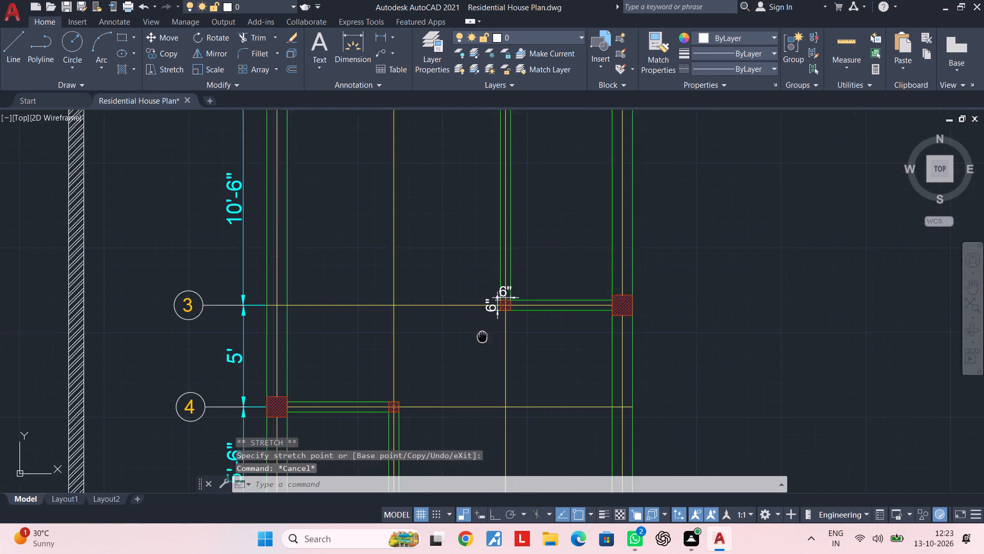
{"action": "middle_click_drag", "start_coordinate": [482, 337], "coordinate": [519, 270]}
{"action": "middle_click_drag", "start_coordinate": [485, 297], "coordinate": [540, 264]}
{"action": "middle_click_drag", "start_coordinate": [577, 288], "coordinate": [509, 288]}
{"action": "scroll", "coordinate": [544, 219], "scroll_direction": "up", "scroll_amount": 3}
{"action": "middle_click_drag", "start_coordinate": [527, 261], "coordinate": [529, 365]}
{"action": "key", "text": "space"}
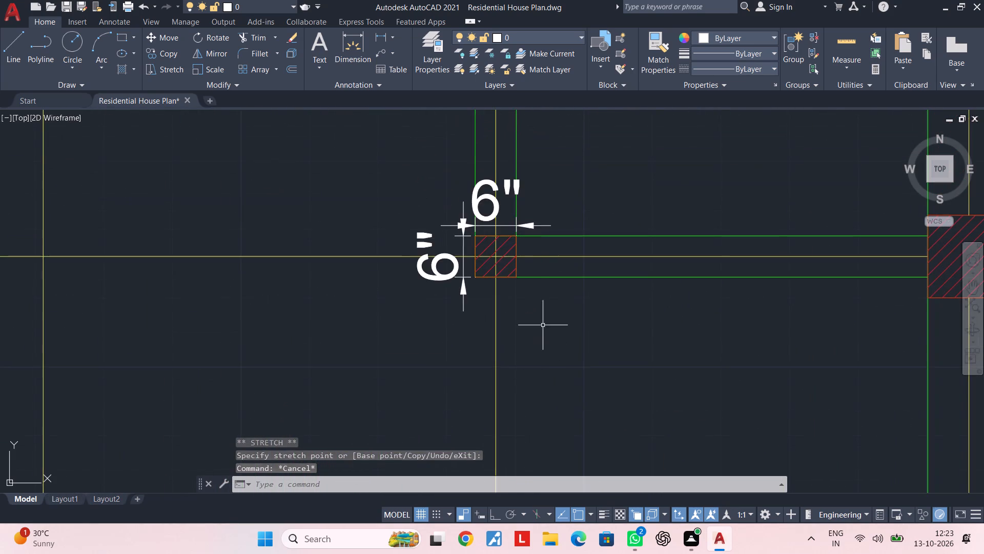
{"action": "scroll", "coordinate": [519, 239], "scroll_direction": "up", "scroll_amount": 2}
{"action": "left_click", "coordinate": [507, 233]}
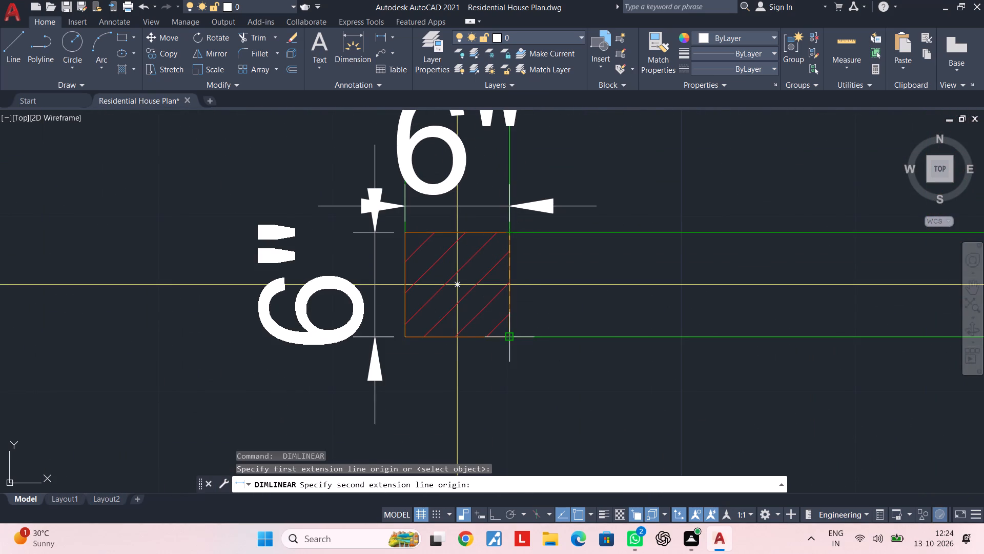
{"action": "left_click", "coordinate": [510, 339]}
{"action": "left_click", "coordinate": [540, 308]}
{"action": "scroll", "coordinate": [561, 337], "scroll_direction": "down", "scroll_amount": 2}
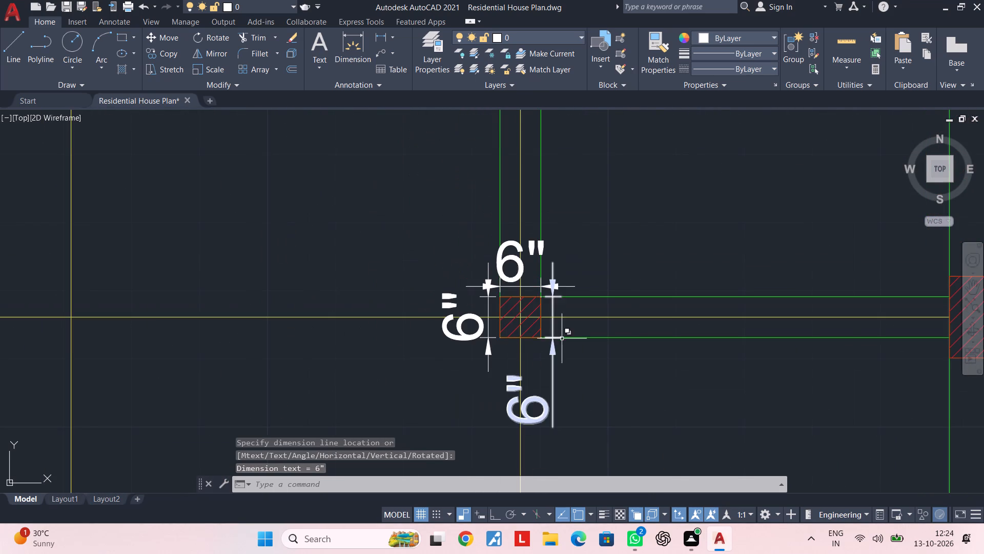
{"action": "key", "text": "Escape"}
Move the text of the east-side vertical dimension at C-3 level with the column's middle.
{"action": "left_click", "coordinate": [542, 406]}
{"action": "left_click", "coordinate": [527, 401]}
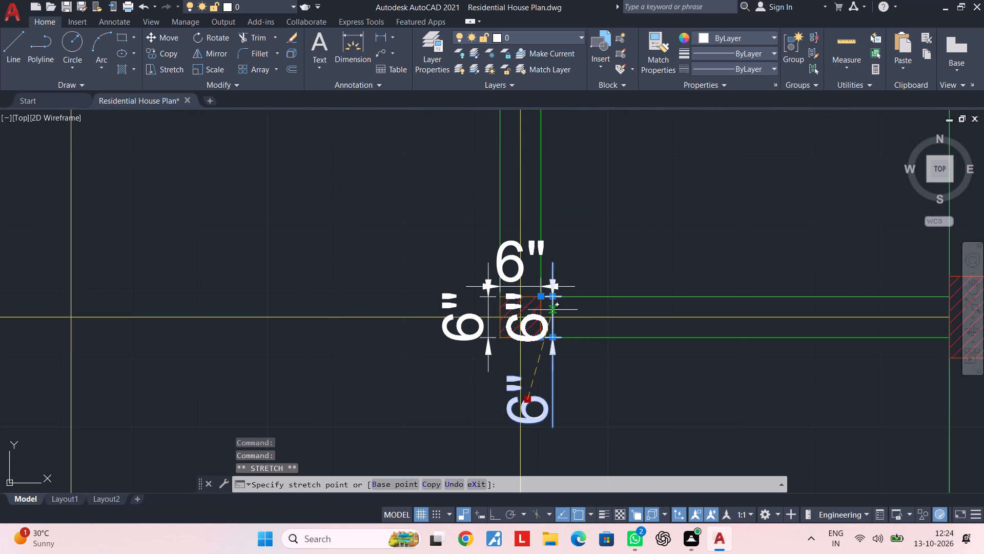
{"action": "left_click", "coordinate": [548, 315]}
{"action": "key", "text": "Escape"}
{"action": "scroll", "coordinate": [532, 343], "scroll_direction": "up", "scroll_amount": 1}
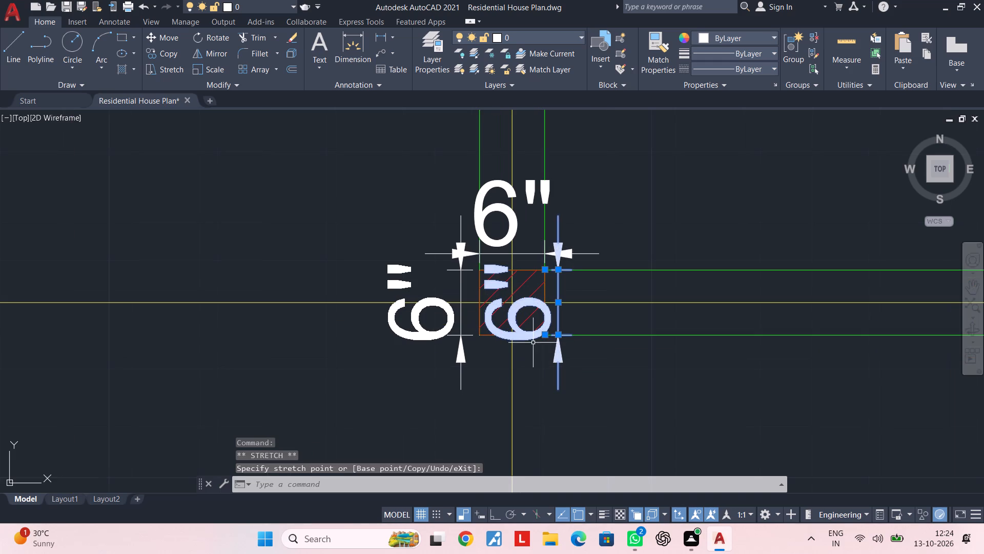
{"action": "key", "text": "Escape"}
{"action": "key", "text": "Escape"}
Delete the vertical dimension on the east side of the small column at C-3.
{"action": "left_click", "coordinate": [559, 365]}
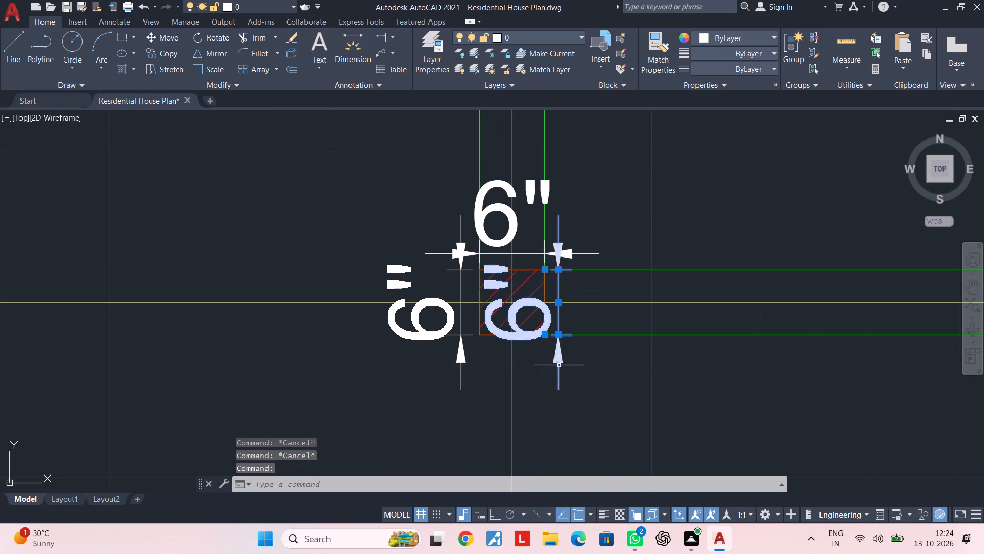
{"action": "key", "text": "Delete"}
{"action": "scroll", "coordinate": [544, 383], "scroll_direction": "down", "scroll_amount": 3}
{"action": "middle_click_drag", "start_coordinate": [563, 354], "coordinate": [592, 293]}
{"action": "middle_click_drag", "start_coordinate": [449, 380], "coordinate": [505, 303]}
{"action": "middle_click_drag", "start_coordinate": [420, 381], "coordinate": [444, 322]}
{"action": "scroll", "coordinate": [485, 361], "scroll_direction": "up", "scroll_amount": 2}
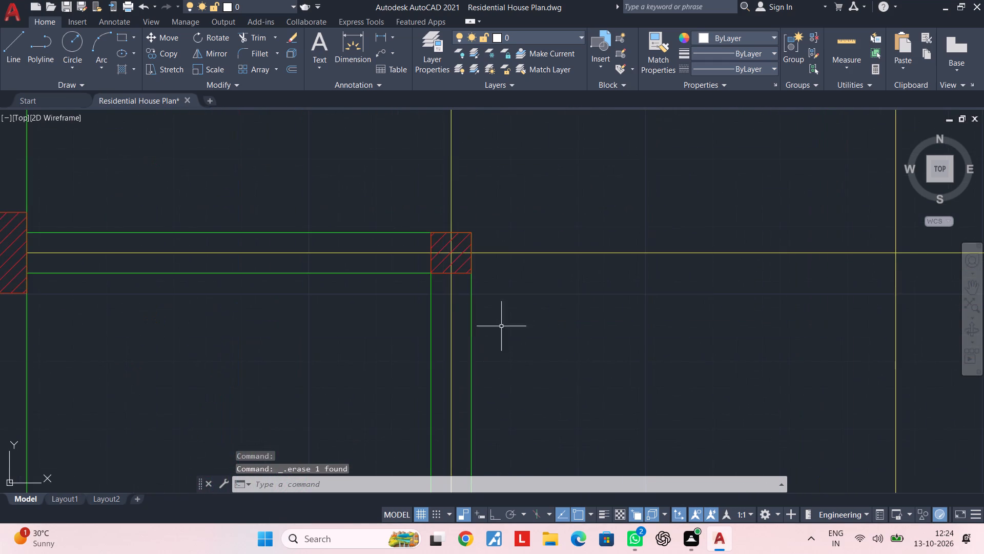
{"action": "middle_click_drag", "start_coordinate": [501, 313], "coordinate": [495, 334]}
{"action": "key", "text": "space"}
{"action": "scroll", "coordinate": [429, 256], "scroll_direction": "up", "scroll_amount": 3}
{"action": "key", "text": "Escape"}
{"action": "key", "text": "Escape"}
Add a horizontal linear dimension above the small column where grid lines B and 4 meet.
{"action": "left_click", "coordinate": [381, 34]}
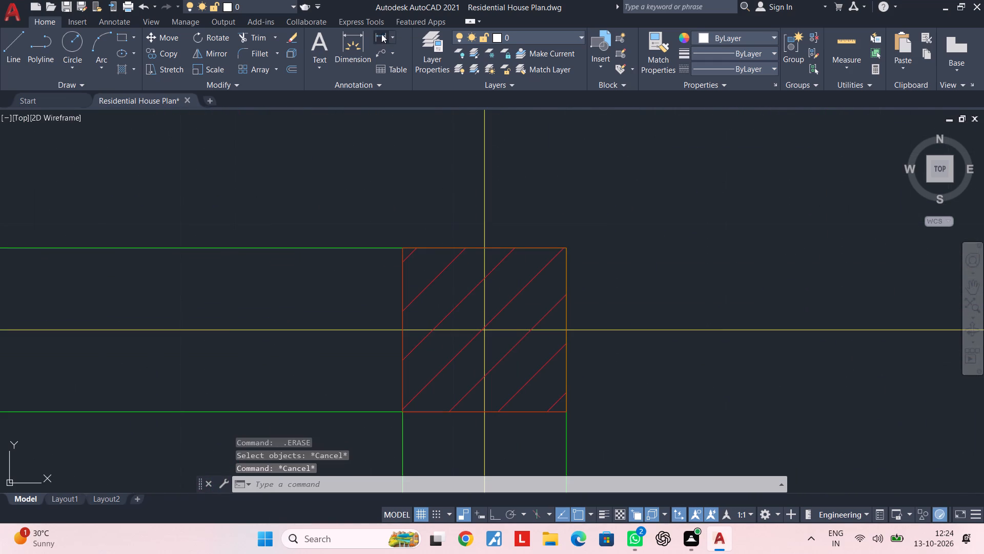
{"action": "left_click", "coordinate": [400, 246]}
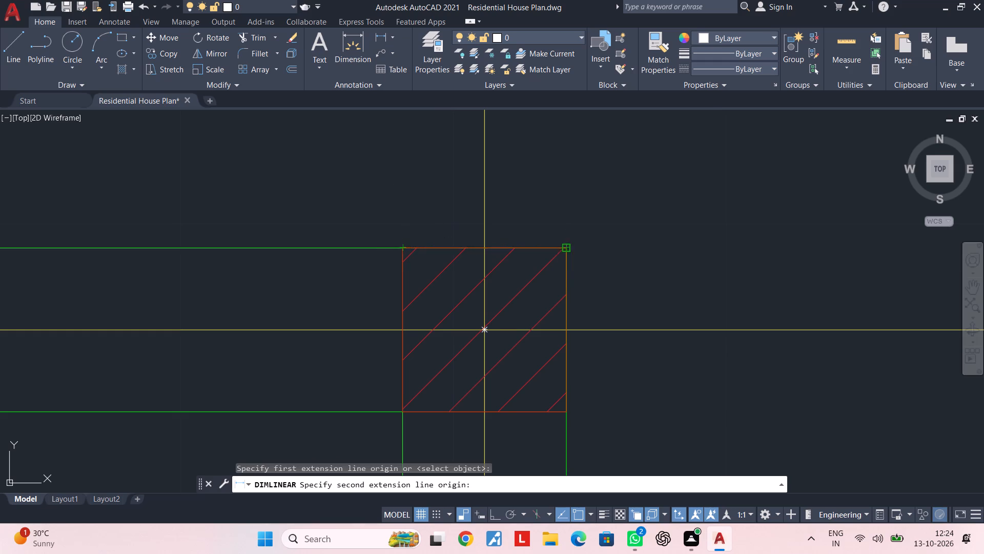
{"action": "left_click", "coordinate": [563, 246]}
{"action": "left_click", "coordinate": [558, 215]}
{"action": "scroll", "coordinate": [625, 206], "scroll_direction": "down", "scroll_amount": 1}
Add a vertical linear dimension along the west side of the small column at B-4.
{"action": "key", "text": "space"}
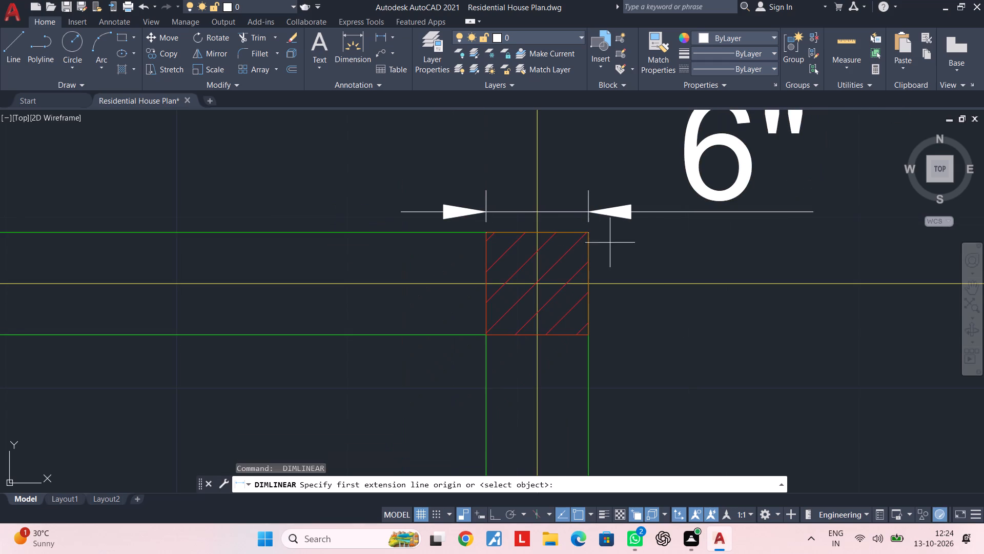
{"action": "left_click", "coordinate": [487, 230]}
{"action": "left_click", "coordinate": [485, 334]}
{"action": "left_click", "coordinate": [459, 337]}
{"action": "scroll", "coordinate": [456, 370], "scroll_direction": "down", "scroll_amount": 2}
{"action": "middle_click_drag", "start_coordinate": [456, 370], "coordinate": [460, 286]}
{"action": "key", "text": "Escape"}
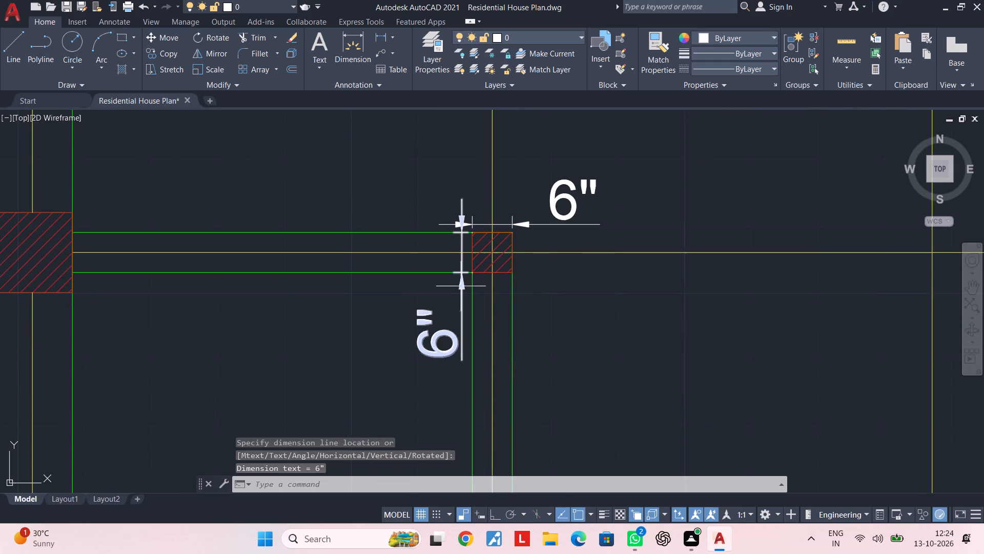
{"action": "key", "text": "Escape"}
Reposition the vertical dimension's text so it sits beside the small column at B-4, level with its middle.
{"action": "left_click", "coordinate": [452, 354]}
{"action": "left_click", "coordinate": [438, 334]}
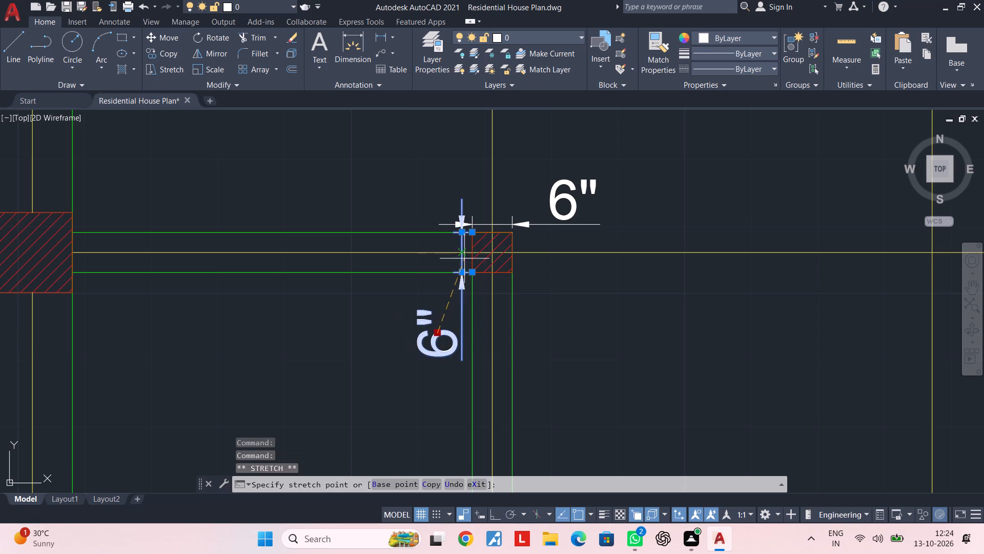
{"action": "scroll", "coordinate": [464, 254], "scroll_direction": "up", "scroll_amount": 2}
{"action": "left_click", "coordinate": [450, 249]}
{"action": "middle_click_drag", "start_coordinate": [452, 276], "coordinate": [445, 365]}
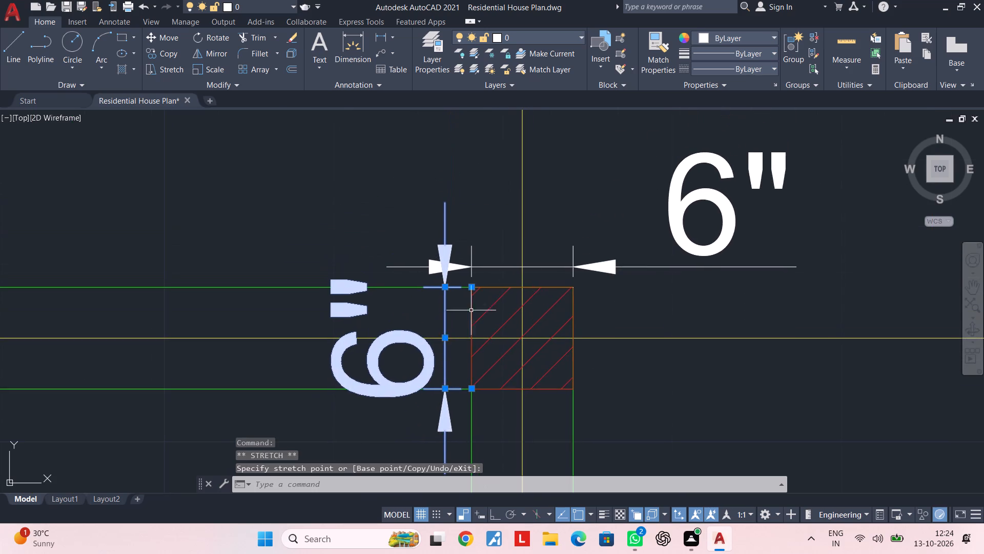
{"action": "key", "text": "Escape"}
{"action": "key", "text": "Escape"}
Reposition the horizontal dimension's text so it sits centred above the small column at B-4.
{"action": "left_click", "coordinate": [685, 217]}
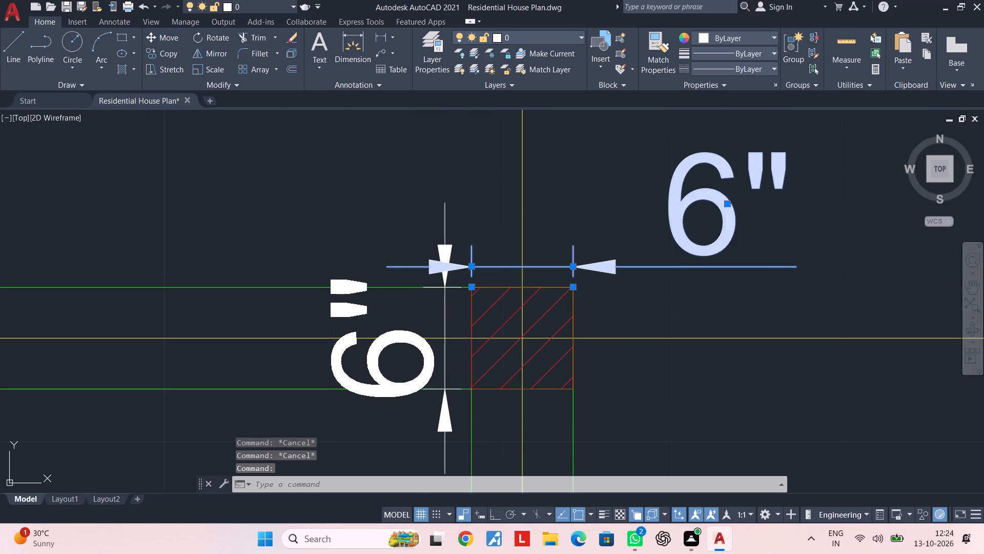
{"action": "left_click", "coordinate": [728, 205]}
{"action": "left_click", "coordinate": [522, 268]}
{"action": "key", "text": "Escape"}
{"action": "scroll", "coordinate": [554, 310], "scroll_direction": "down", "scroll_amount": 4}
{"action": "middle_click_drag", "start_coordinate": [559, 318], "coordinate": [554, 285]}
{"action": "key", "text": "Escape"}
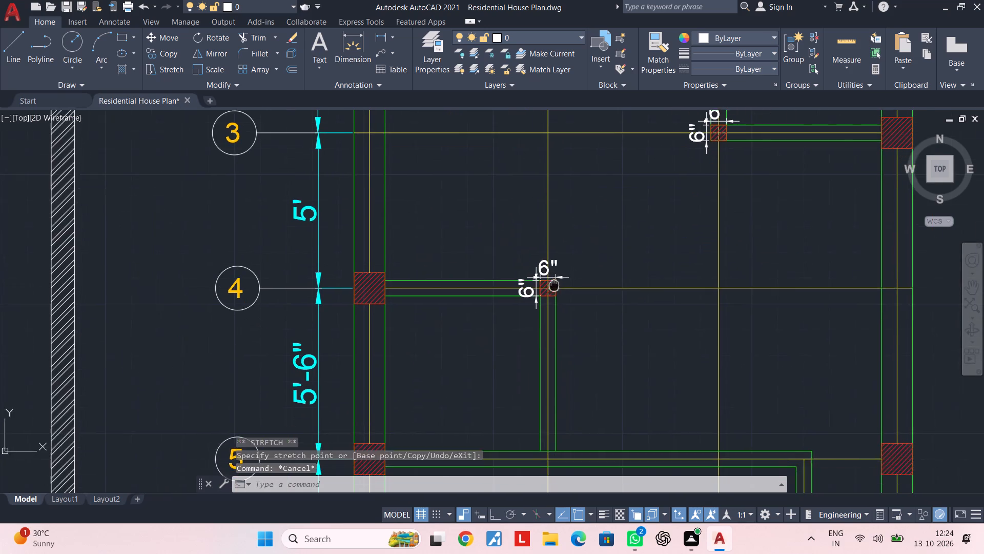
{"action": "middle_click_drag", "start_coordinate": [554, 285], "coordinate": [554, 283]}
{"action": "key", "text": "Escape"}
{"action": "scroll", "coordinate": [588, 320], "scroll_direction": "down", "scroll_amount": 1}
{"action": "middle_click_drag", "start_coordinate": [588, 320], "coordinate": [548, 272]}
{"action": "key", "text": "Escape"}
{"action": "key", "text": "Escape"}
{"action": "key", "text": "Escape"}
{"action": "key", "text": "Escape"}
{"action": "key", "text": "Escape"}
{"action": "key", "text": "Escape"}
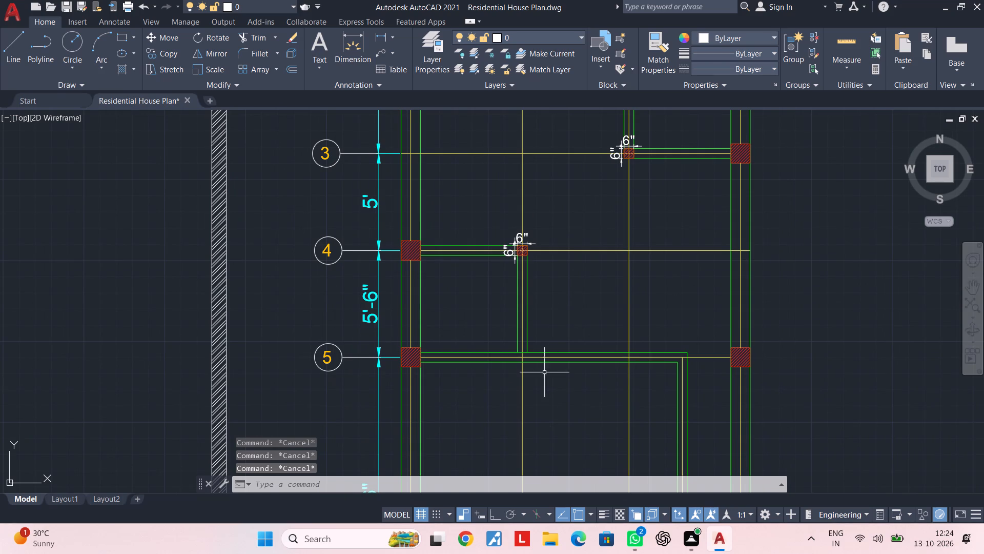
Copy the B1 label beside column A-1 straight down with Ortho on, placing it just below the beam on grid line 2.
{"action": "middle_click_drag", "start_coordinate": [544, 372], "coordinate": [458, 377]}
{"action": "scroll", "coordinate": [374, 386], "scroll_direction": "down", "scroll_amount": 2}
{"action": "middle_click_drag", "start_coordinate": [374, 386], "coordinate": [353, 421]}
{"action": "middle_click_drag", "start_coordinate": [370, 252], "coordinate": [370, 369]}
{"action": "scroll", "coordinate": [370, 266], "scroll_direction": "up", "scroll_amount": 3}
{"action": "middle_click_drag", "start_coordinate": [332, 239], "coordinate": [445, 271]}
{"action": "key", "text": "Escape"}
{"action": "left_click", "coordinate": [394, 272]}
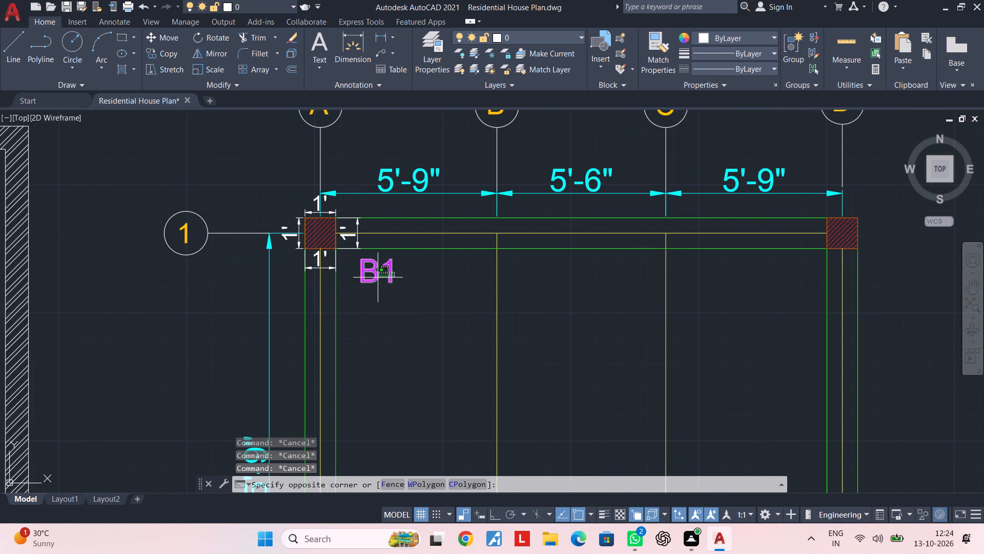
{"action": "left_click", "coordinate": [376, 279]}
{"action": "key", "text": "c"}
{"action": "key", "text": "o"}
{"action": "key", "text": "space"}
{"action": "left_click", "coordinate": [383, 277]}
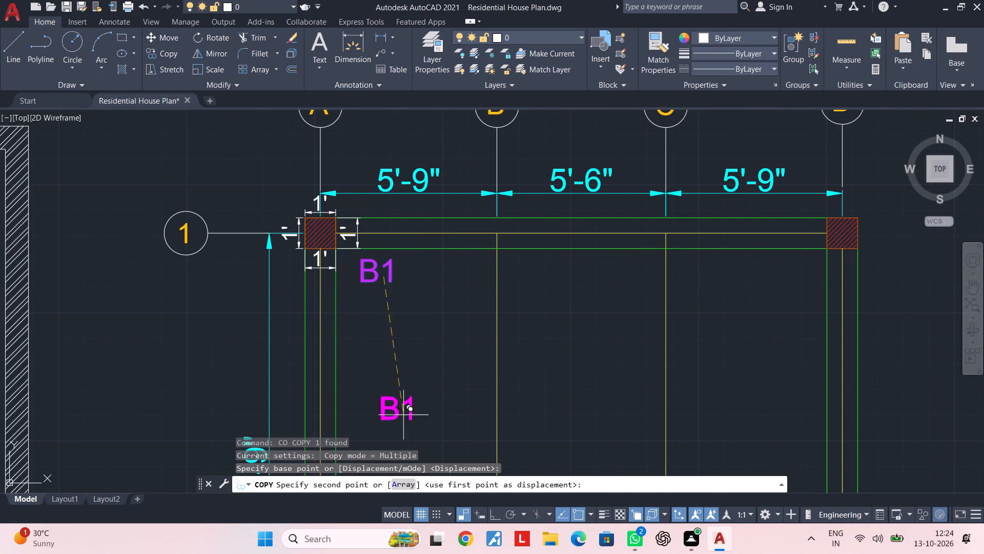
{"action": "middle_click_drag", "start_coordinate": [403, 413], "coordinate": [396, 200]}
{"action": "middle_click_drag", "start_coordinate": [404, 352], "coordinate": [397, 268]}
{"action": "left_click", "coordinate": [495, 513]}
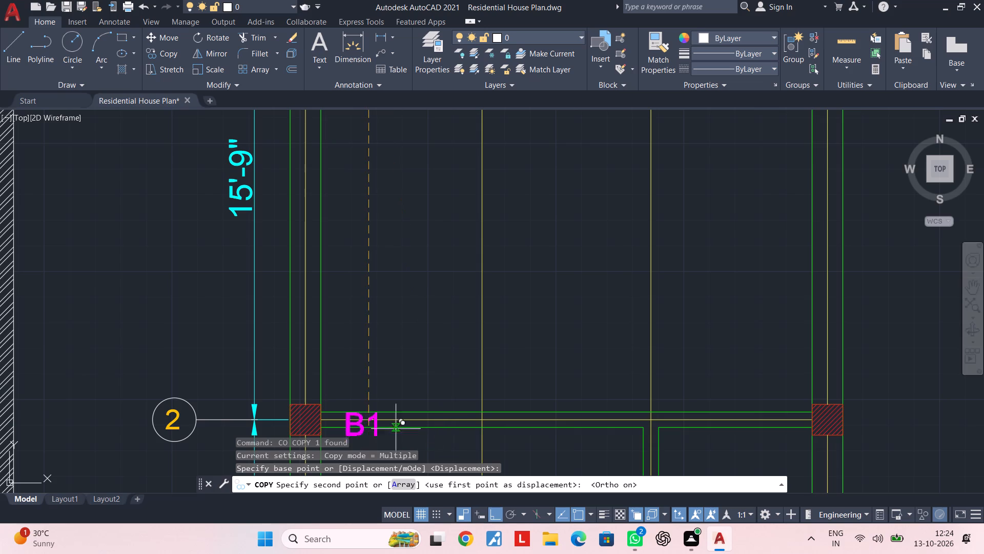
{"action": "middle_click_drag", "start_coordinate": [384, 389], "coordinate": [394, 291]}
{"action": "scroll", "coordinate": [386, 382], "scroll_direction": "down", "scroll_amount": 1}
{"action": "scroll", "coordinate": [368, 330], "scroll_direction": "up", "scroll_amount": 2}
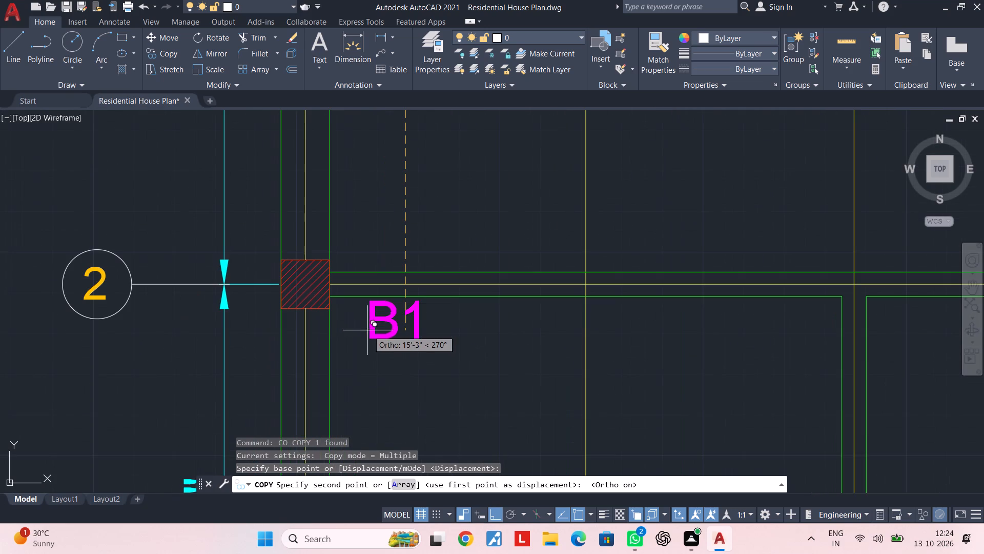
{"action": "left_click", "coordinate": [362, 341]}
Place two more copies of the B1 label just below the beams on grid lines 4 and 5, beside grid line A.
{"action": "scroll", "coordinate": [392, 372], "scroll_direction": "down", "scroll_amount": 1}
{"action": "middle_click_drag", "start_coordinate": [392, 372], "coordinate": [389, 121]}
{"action": "middle_click_drag", "start_coordinate": [394, 310], "coordinate": [395, 143]}
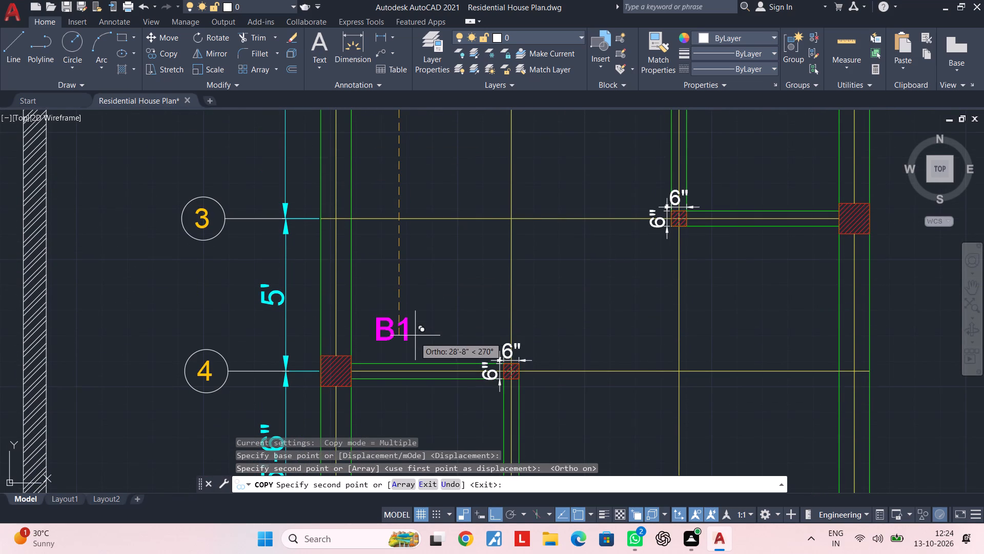
{"action": "middle_click_drag", "start_coordinate": [415, 342], "coordinate": [416, 213]}
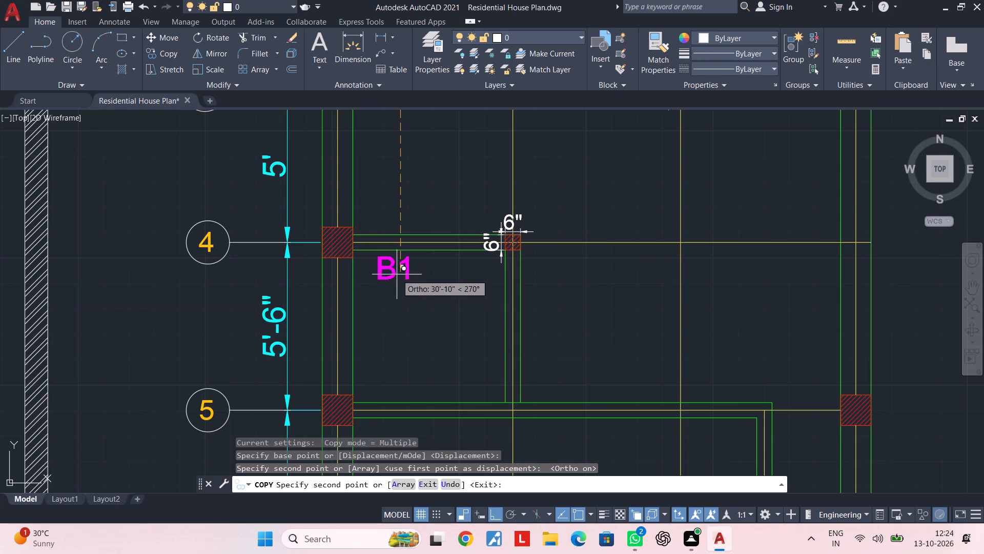
{"action": "left_click", "coordinate": [397, 274]}
{"action": "middle_click_drag", "start_coordinate": [399, 322], "coordinate": [400, 182]}
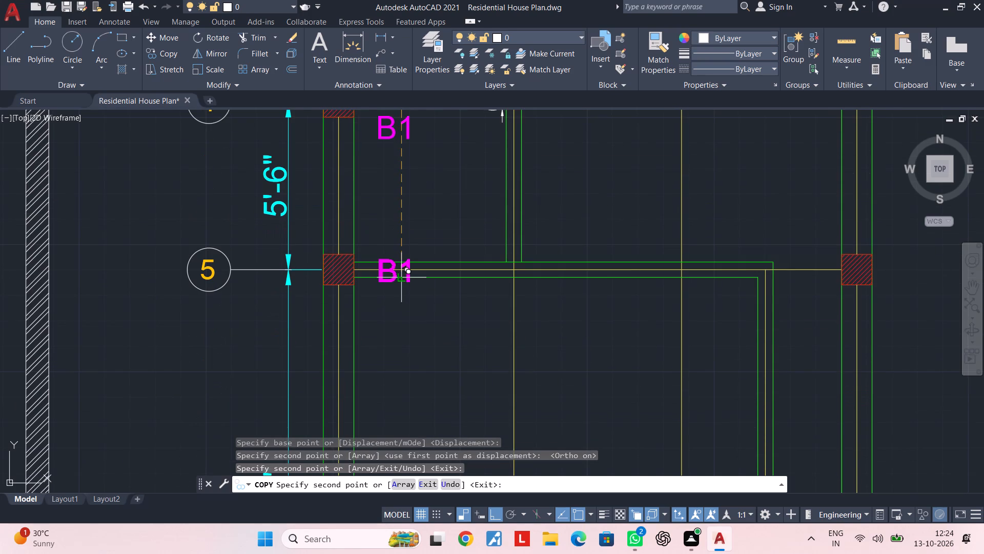
{"action": "middle_click_drag", "start_coordinate": [401, 293], "coordinate": [401, 240]}
{"action": "left_click", "coordinate": [398, 252]}
Place a last copy of the B1 label just below the beam on grid line 6 and finish copying.
{"action": "scroll", "coordinate": [403, 325], "scroll_direction": "down", "scroll_amount": 3}
{"action": "middle_click_drag", "start_coordinate": [405, 311], "coordinate": [407, 200]}
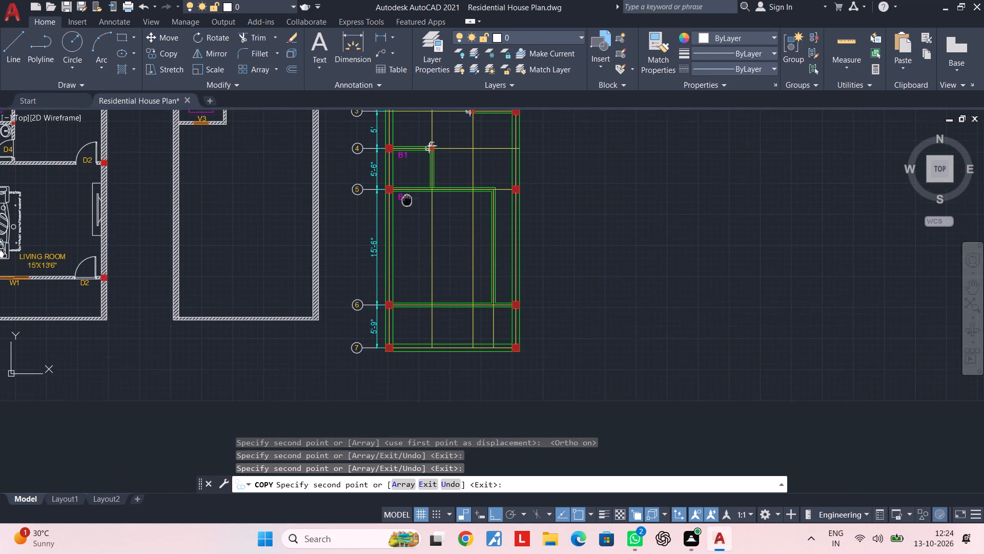
{"action": "middle_click_drag", "start_coordinate": [407, 200], "coordinate": [407, 196]}
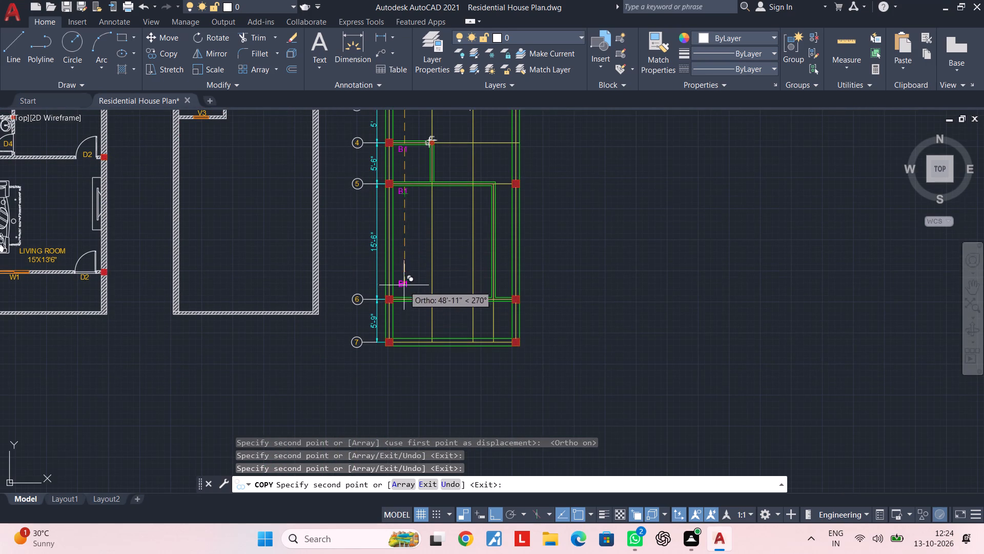
{"action": "scroll", "coordinate": [398, 307], "scroll_direction": "up", "scroll_amount": 3}
{"action": "left_click", "coordinate": [401, 310]}
{"action": "key", "text": "Escape"}
Widen the text box of the label below grid line 6 and change its text to B7.
{"action": "scroll", "coordinate": [413, 316], "scroll_direction": "up", "scroll_amount": 1}
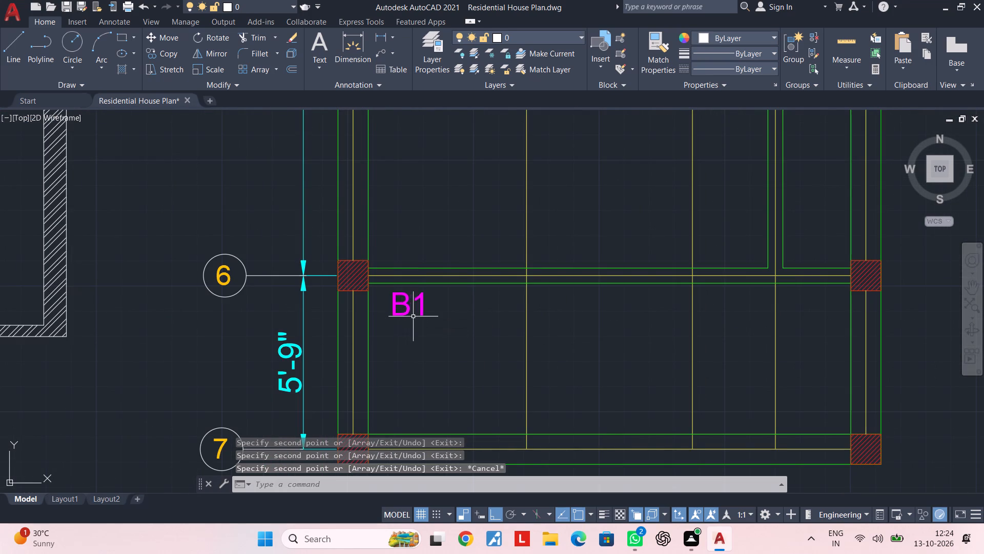
{"action": "double_click", "coordinate": [426, 312]}
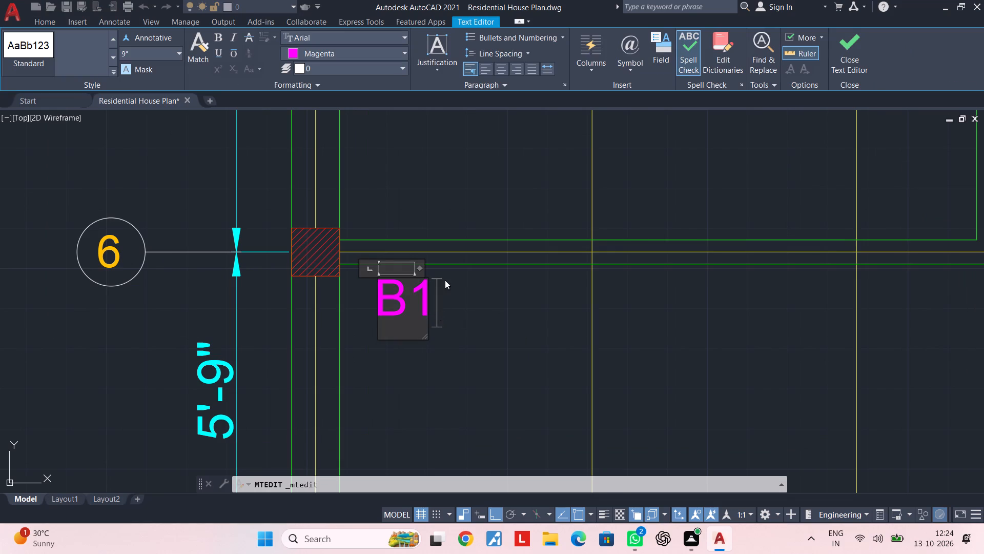
{"action": "left_click_drag", "start_coordinate": [421, 268], "coordinate": [454, 268]}
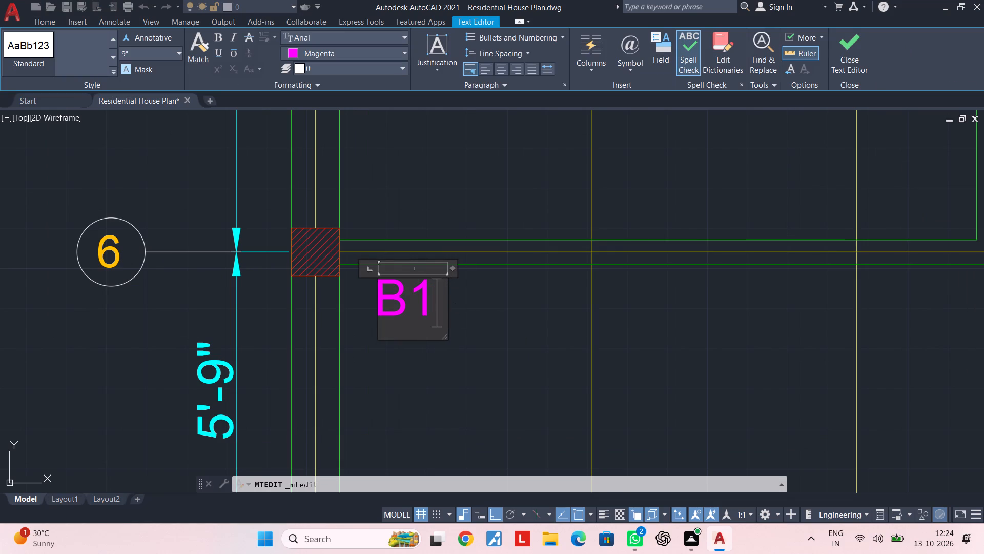
{"action": "key", "text": "BackSpace"}
{"action": "key", "text": "7"}
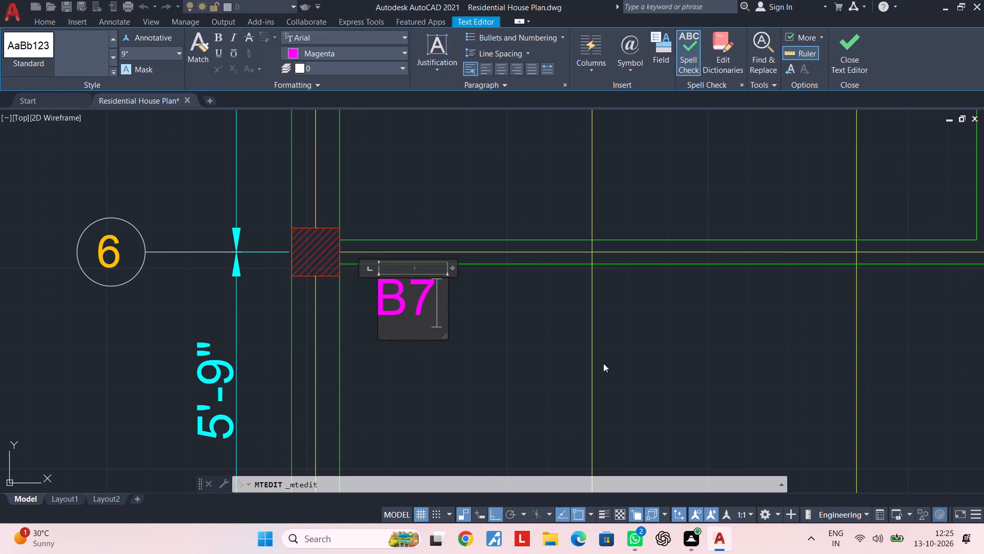
{"action": "left_click", "coordinate": [475, 340]}
Widen the text box of the label below grid line 5 and change its text to B5.
{"action": "scroll", "coordinate": [456, 375], "scroll_direction": "down", "scroll_amount": 3}
{"action": "middle_click_drag", "start_coordinate": [447, 279], "coordinate": [446, 407]}
{"action": "scroll", "coordinate": [441, 268], "scroll_direction": "up", "scroll_amount": 2}
{"action": "double_click", "coordinate": [450, 329]}
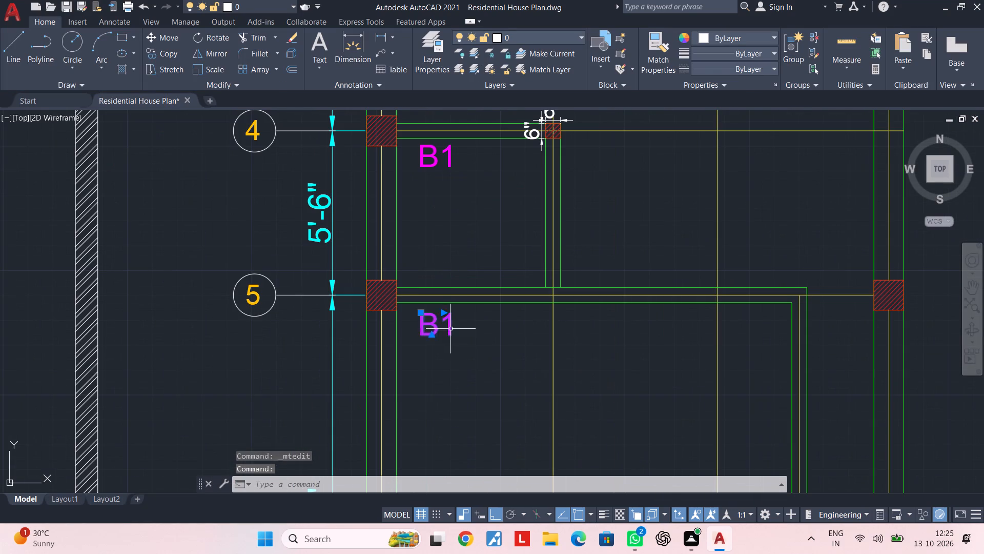
{"action": "left_click_drag", "start_coordinate": [449, 301], "coordinate": [464, 301]}
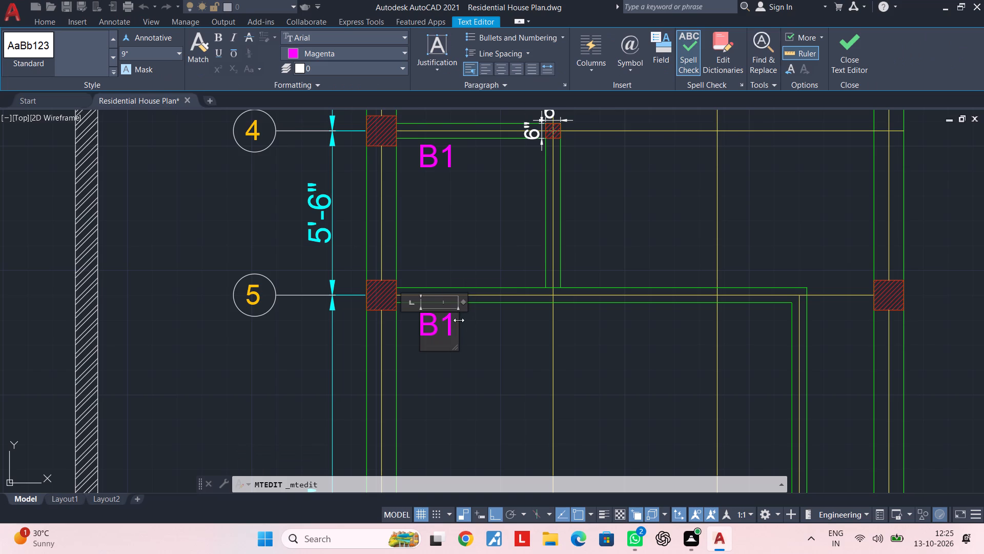
{"action": "key", "text": "BackSpace"}
{"action": "key", "text": "5"}
{"action": "left_click", "coordinate": [460, 367]}
Widen the text box of the label below grid line 4 and change its text to B4.
{"action": "middle_click_drag", "start_coordinate": [490, 188], "coordinate": [466, 339]}
{"action": "double_click", "coordinate": [423, 313]}
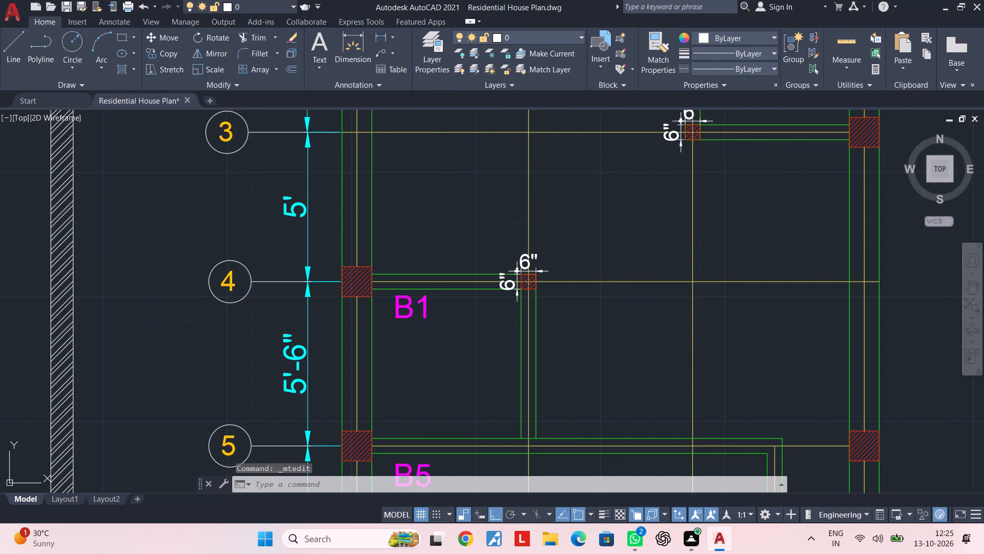
{"action": "scroll", "coordinate": [427, 304], "scroll_direction": "up", "scroll_amount": 2}
{"action": "left_click_drag", "start_coordinate": [402, 272], "coordinate": [459, 272]}
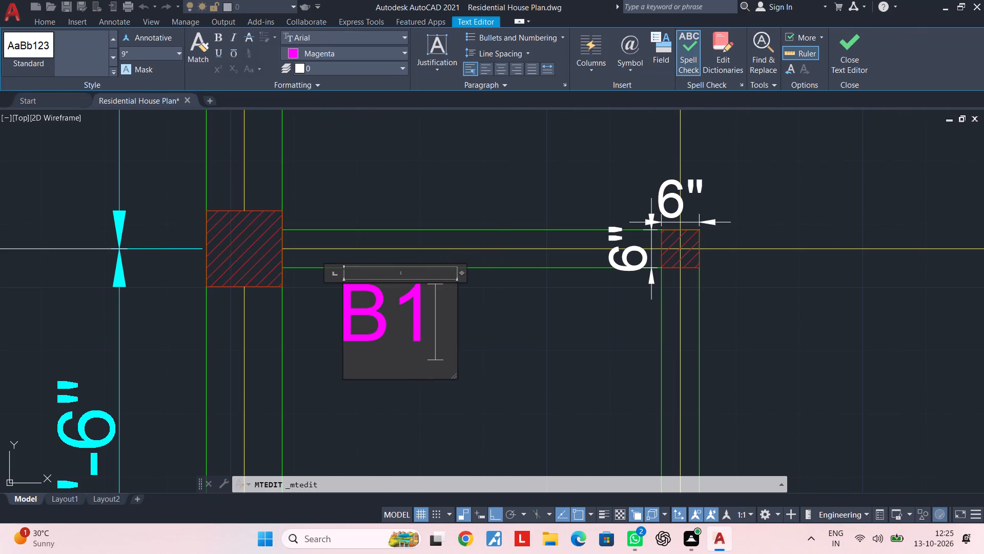
{"action": "left_click", "coordinate": [435, 298]}
{"action": "key", "text": "BackSpace"}
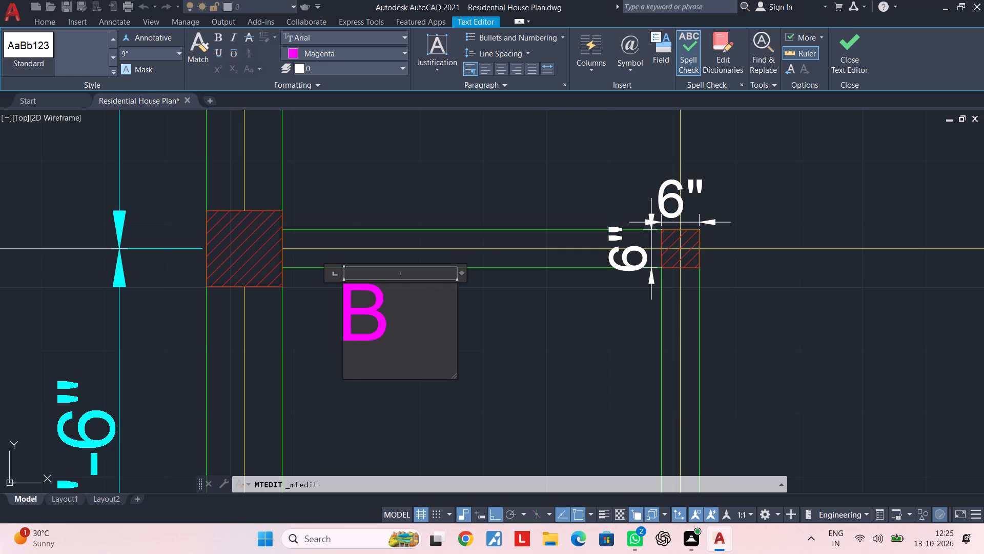
{"action": "key", "text": "4"}
{"action": "left_click", "coordinate": [488, 348]}
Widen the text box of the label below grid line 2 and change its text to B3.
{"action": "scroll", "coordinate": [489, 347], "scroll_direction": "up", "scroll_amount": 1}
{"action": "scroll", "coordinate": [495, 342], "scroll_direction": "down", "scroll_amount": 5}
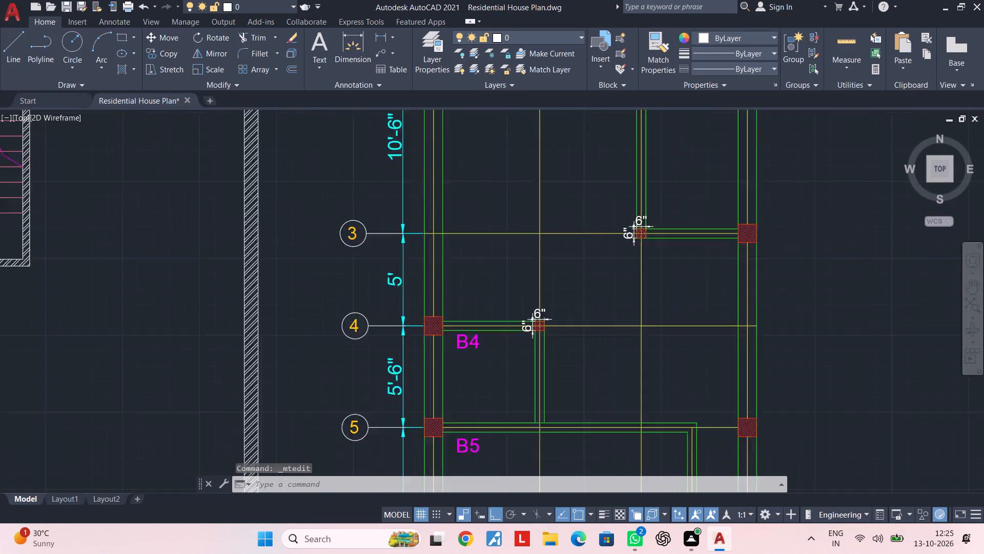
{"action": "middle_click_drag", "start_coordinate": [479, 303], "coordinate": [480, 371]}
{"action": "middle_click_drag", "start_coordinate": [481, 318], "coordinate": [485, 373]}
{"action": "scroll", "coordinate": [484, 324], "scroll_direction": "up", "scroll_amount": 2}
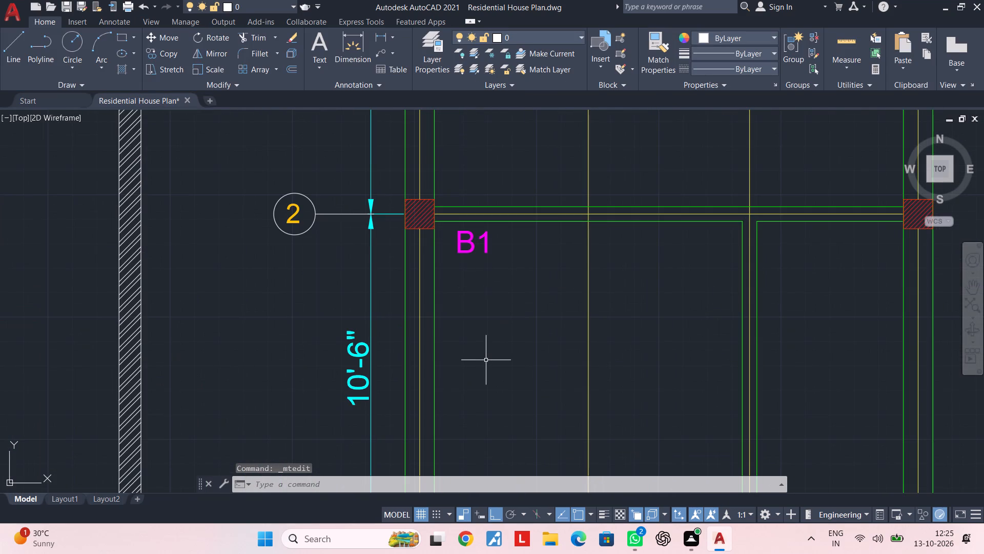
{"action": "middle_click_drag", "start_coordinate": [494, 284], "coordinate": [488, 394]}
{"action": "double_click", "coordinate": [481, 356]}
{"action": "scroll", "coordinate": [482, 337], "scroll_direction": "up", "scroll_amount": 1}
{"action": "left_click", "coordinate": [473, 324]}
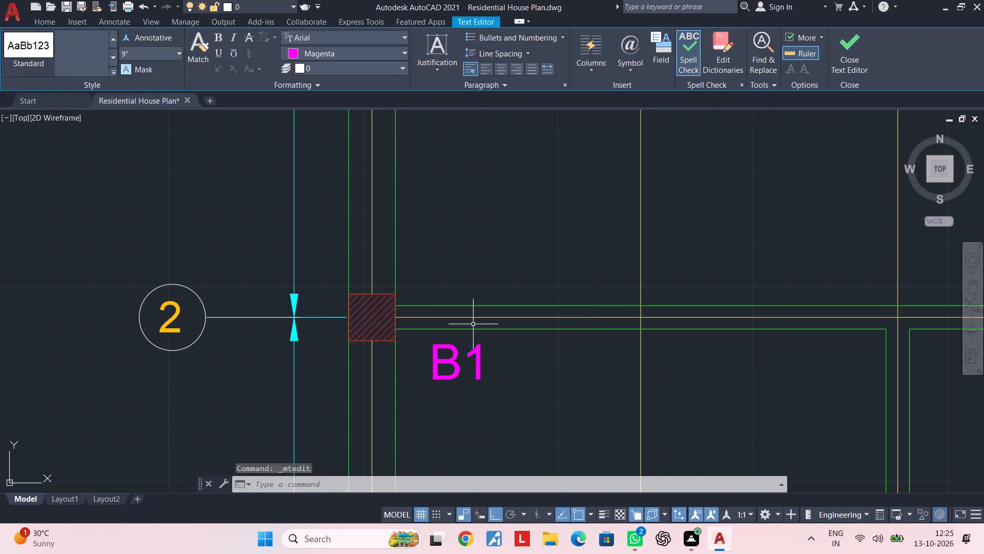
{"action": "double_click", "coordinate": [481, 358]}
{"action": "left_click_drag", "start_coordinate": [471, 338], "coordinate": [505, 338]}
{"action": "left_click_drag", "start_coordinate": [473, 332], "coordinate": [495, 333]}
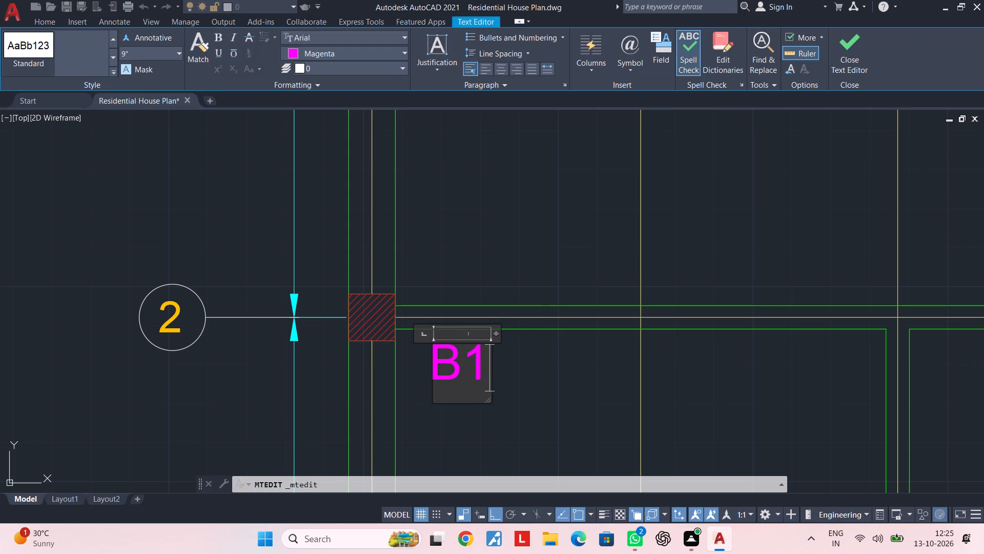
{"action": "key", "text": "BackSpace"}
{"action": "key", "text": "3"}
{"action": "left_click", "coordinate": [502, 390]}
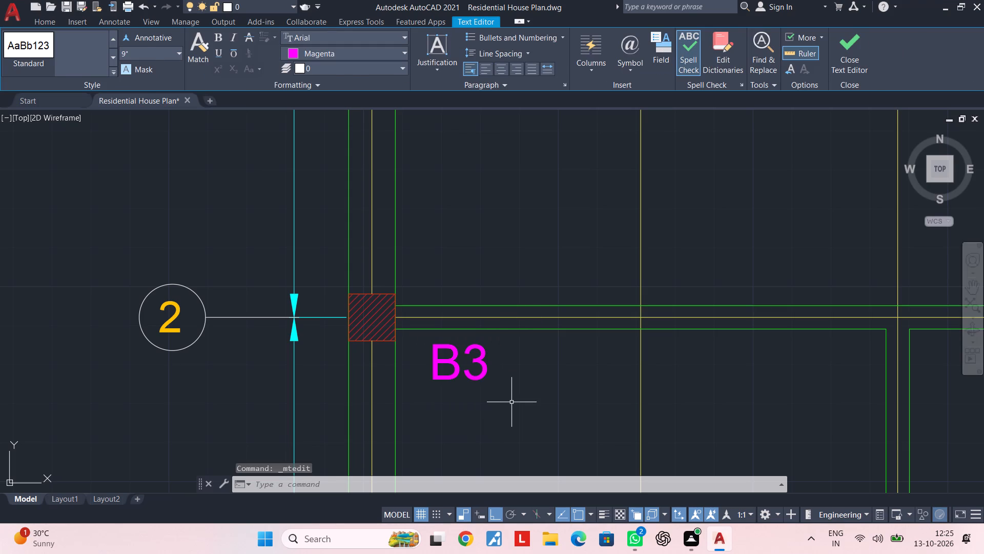
Change the text of the label below grid line 2 to B2.
{"action": "scroll", "coordinate": [514, 403], "scroll_direction": "down", "scroll_amount": 2}
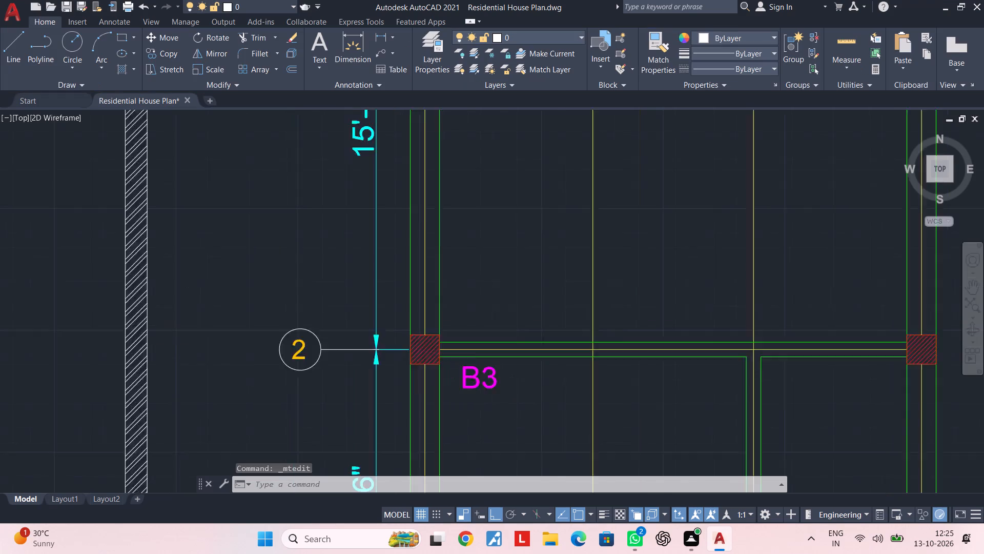
{"action": "scroll", "coordinate": [514, 403], "scroll_direction": "down", "scroll_amount": 2}
{"action": "middle_click_drag", "start_coordinate": [514, 404], "coordinate": [521, 358]}
{"action": "scroll", "coordinate": [522, 366], "scroll_direction": "up", "scroll_amount": 3}
{"action": "scroll", "coordinate": [493, 310], "scroll_direction": "up", "scroll_amount": 1}
{"action": "double_click", "coordinate": [492, 327]}
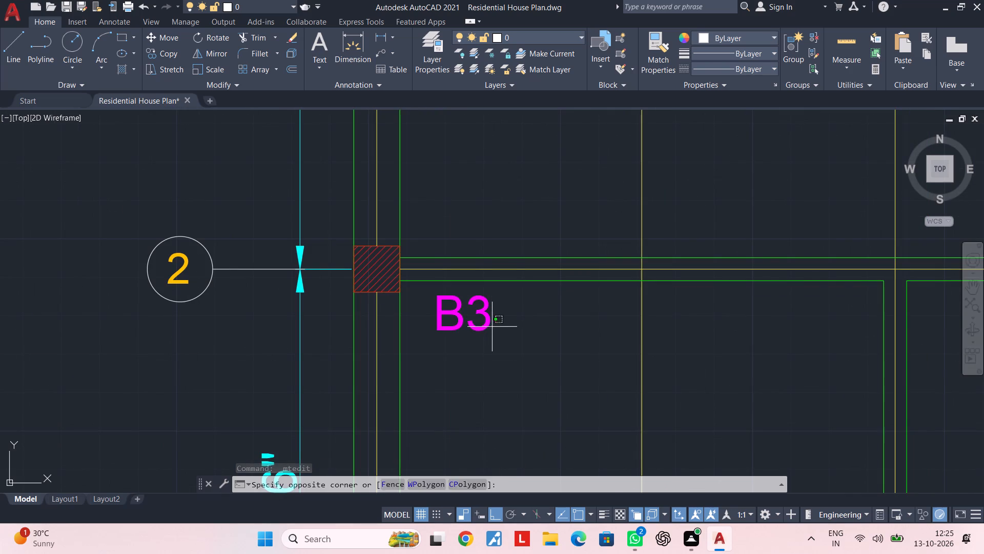
{"action": "double_click", "coordinate": [485, 323]}
{"action": "key", "text": "BackSpace"}
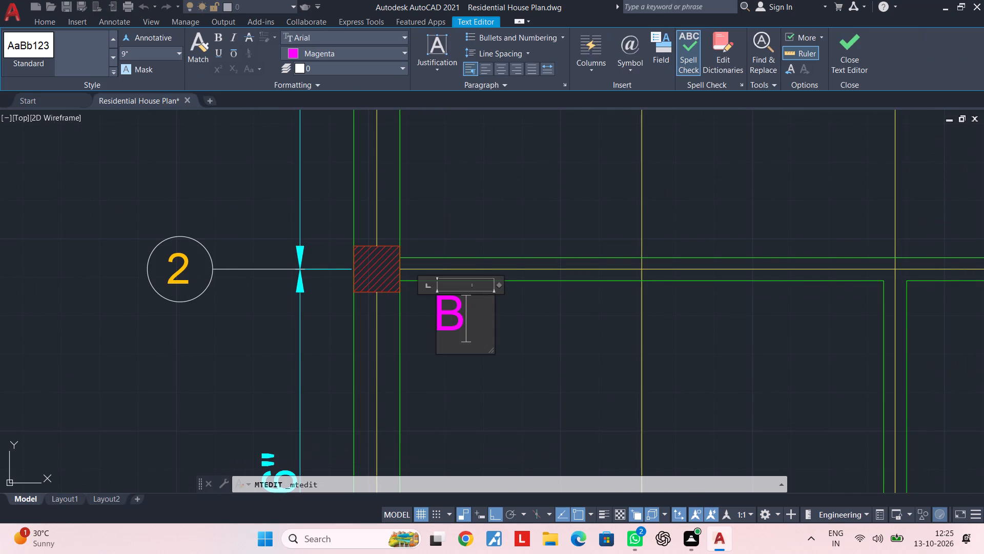
{"action": "key", "text": "2"}
{"action": "left_click", "coordinate": [583, 367]}
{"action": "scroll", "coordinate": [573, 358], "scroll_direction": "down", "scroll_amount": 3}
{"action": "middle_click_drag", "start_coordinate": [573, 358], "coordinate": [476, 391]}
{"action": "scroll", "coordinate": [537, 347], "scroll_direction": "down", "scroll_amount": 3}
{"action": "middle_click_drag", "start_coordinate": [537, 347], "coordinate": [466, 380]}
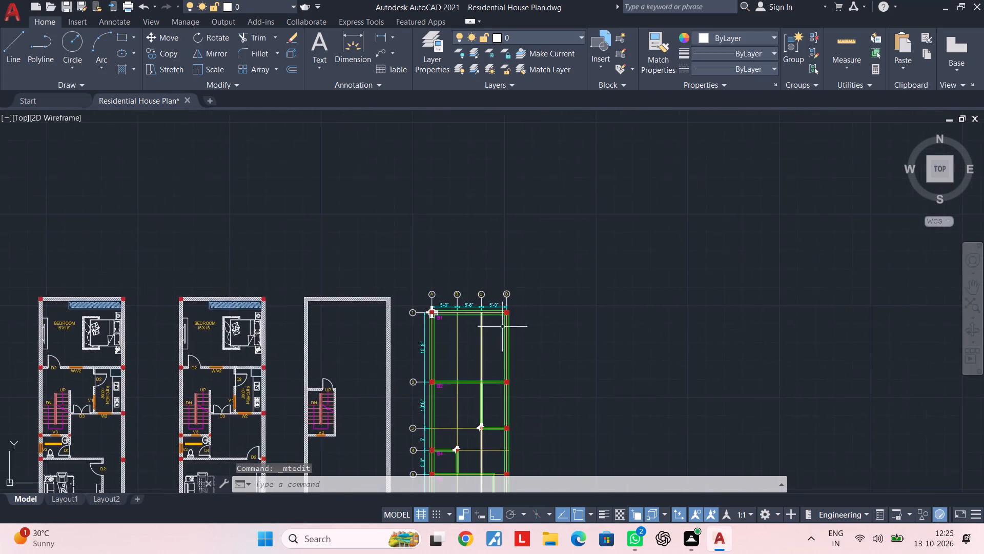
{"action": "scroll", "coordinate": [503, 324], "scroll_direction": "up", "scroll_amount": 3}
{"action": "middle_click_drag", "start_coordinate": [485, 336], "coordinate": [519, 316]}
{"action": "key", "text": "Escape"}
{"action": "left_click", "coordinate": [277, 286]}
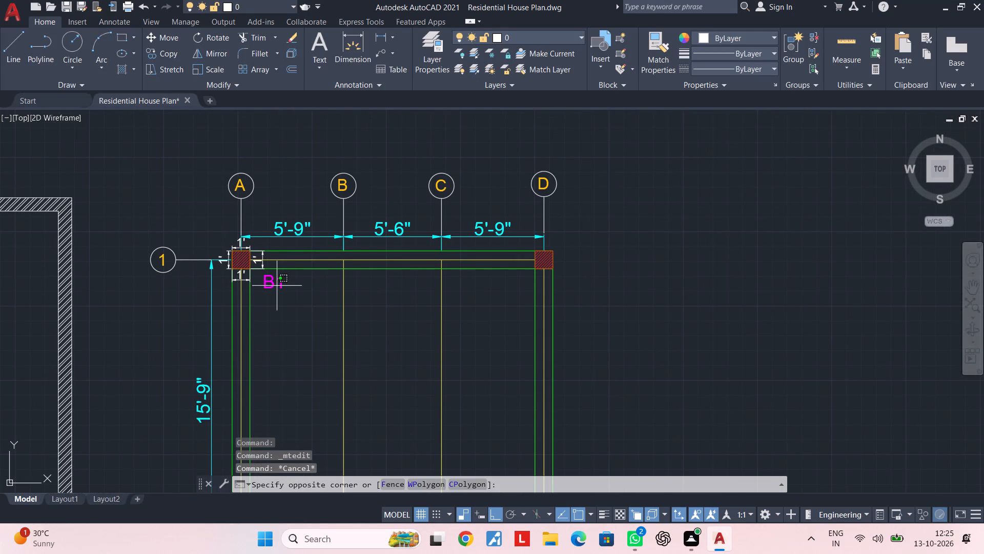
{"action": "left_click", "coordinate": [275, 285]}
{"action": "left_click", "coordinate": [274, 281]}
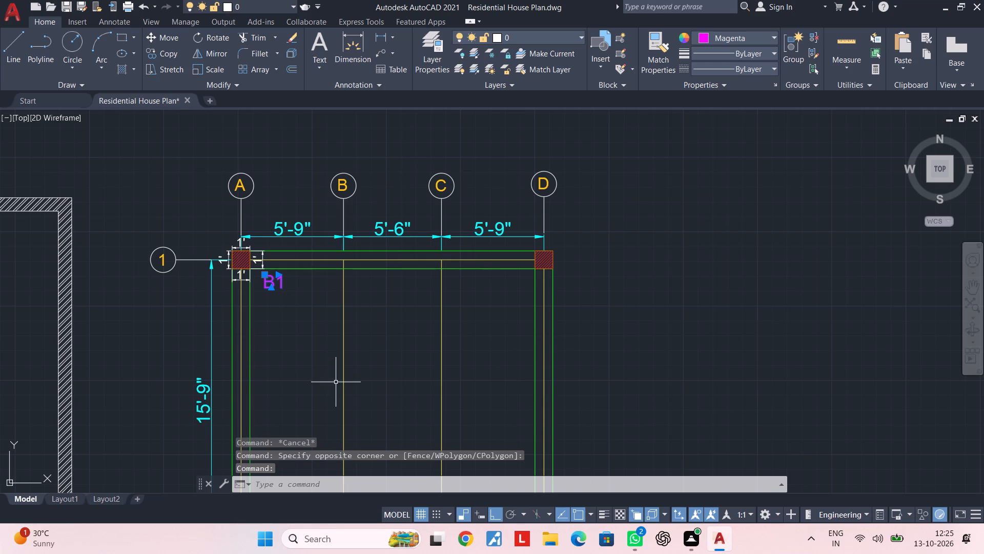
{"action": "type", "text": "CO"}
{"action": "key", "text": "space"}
Turn on dynamic input.
{"action": "left_click", "coordinate": [481, 508]}
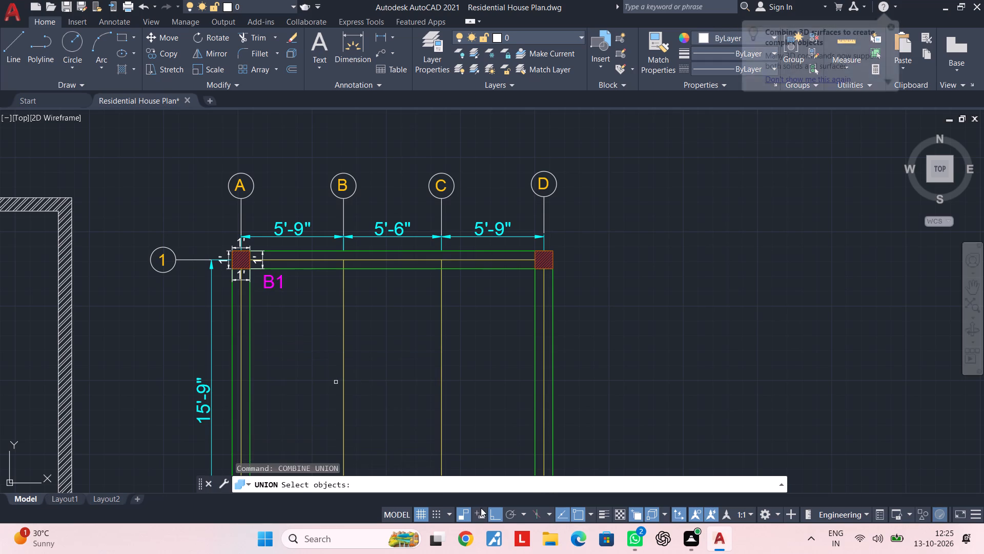
{"action": "left_click", "coordinate": [478, 513]}
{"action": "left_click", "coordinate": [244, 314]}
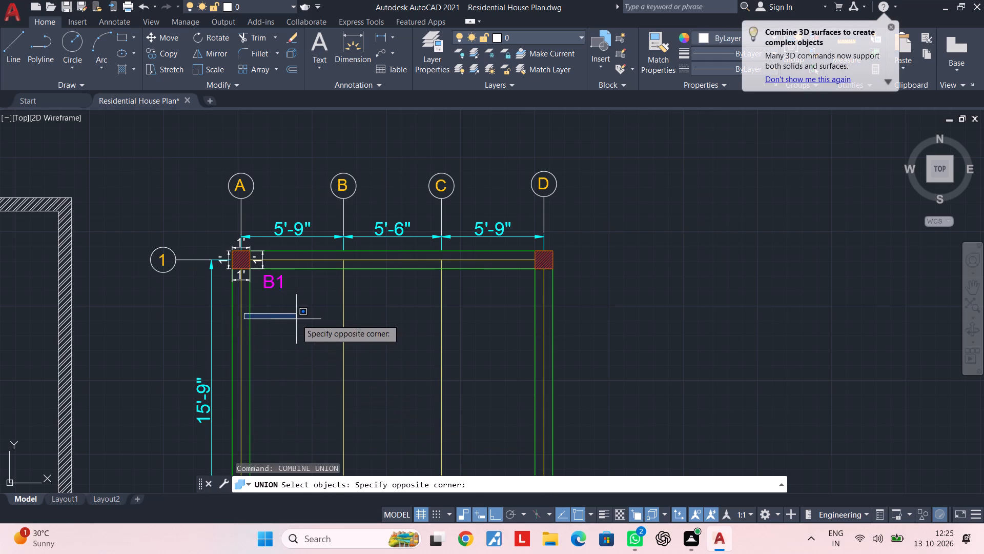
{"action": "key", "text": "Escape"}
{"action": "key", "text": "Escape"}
Copy the B1 label about 14' along grid line 1 to just below the beam beside grid line D.
{"action": "left_click", "coordinate": [286, 283]}
{"action": "left_click", "coordinate": [269, 303]}
{"action": "type", "text": "CO"}
{"action": "key", "text": "space"}
{"action": "left_click", "coordinate": [276, 303]}
{"action": "scroll", "coordinate": [518, 302], "scroll_direction": "up", "scroll_amount": 2}
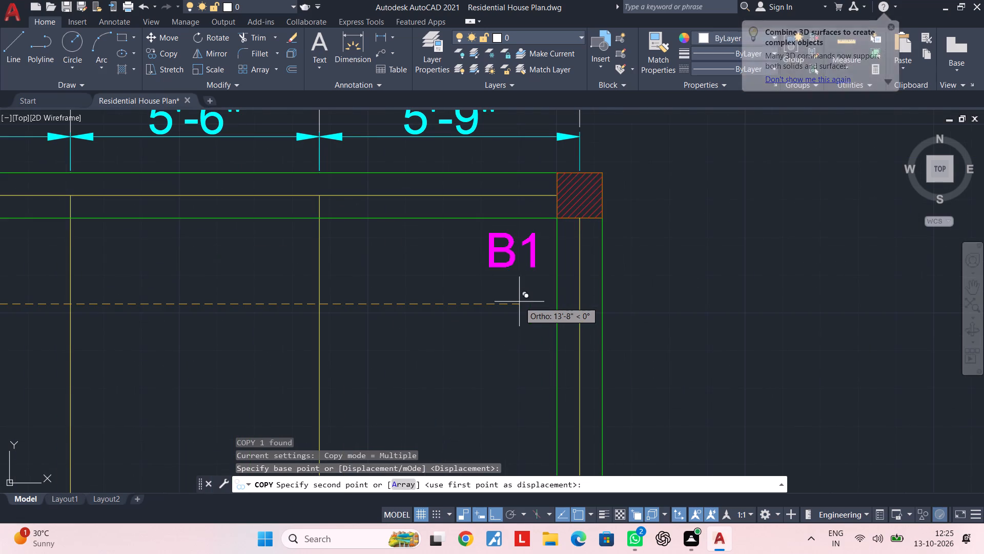
{"action": "left_click", "coordinate": [529, 302]}
{"action": "key", "text": "Escape"}
{"action": "key", "text": "Escape"}
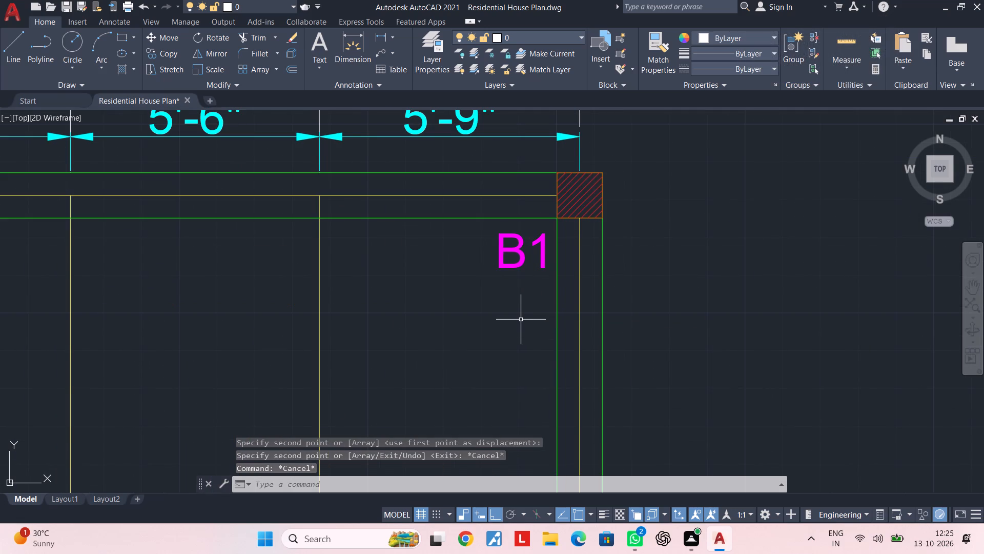
Copy the B1 label beside grid line D, with Ortho off, to just below the beam on grid line 3 beside the 6" column.
{"action": "key", "text": "Escape"}
{"action": "key", "text": "Escape"}
{"action": "left_click", "coordinate": [533, 258]}
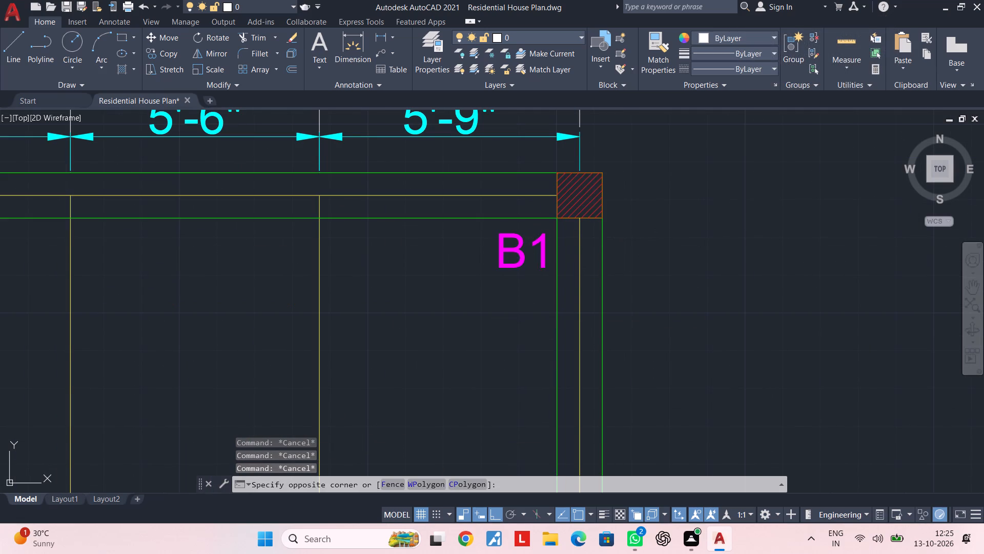
{"action": "left_click", "coordinate": [513, 261]}
{"action": "key", "text": "c"}
{"action": "key", "text": "o"}
{"action": "key", "text": "space"}
{"action": "left_click", "coordinate": [519, 266]}
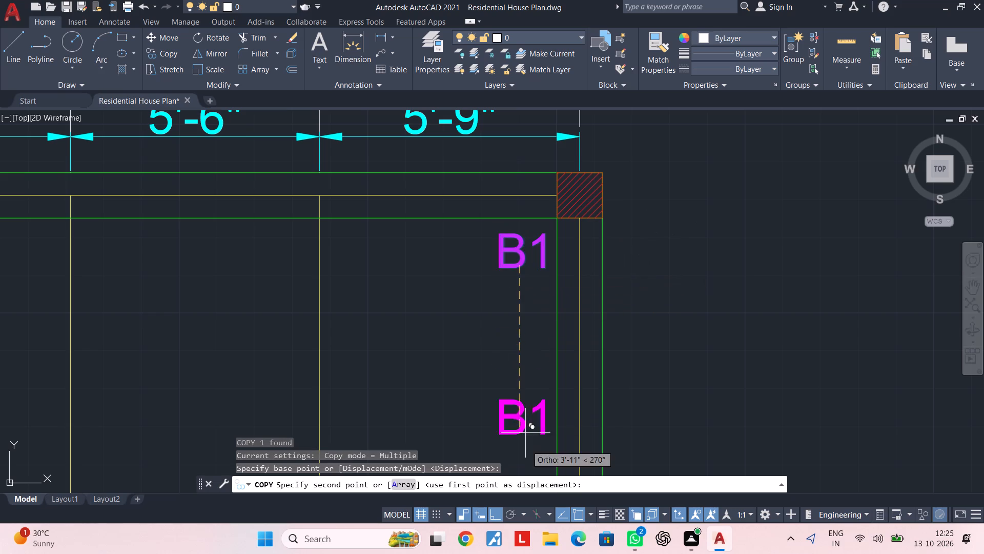
{"action": "middle_click_drag", "start_coordinate": [524, 450], "coordinate": [548, 231]}
{"action": "scroll", "coordinate": [546, 270], "scroll_direction": "down", "scroll_amount": 3}
{"action": "middle_click_drag", "start_coordinate": [552, 296], "coordinate": [561, 146]}
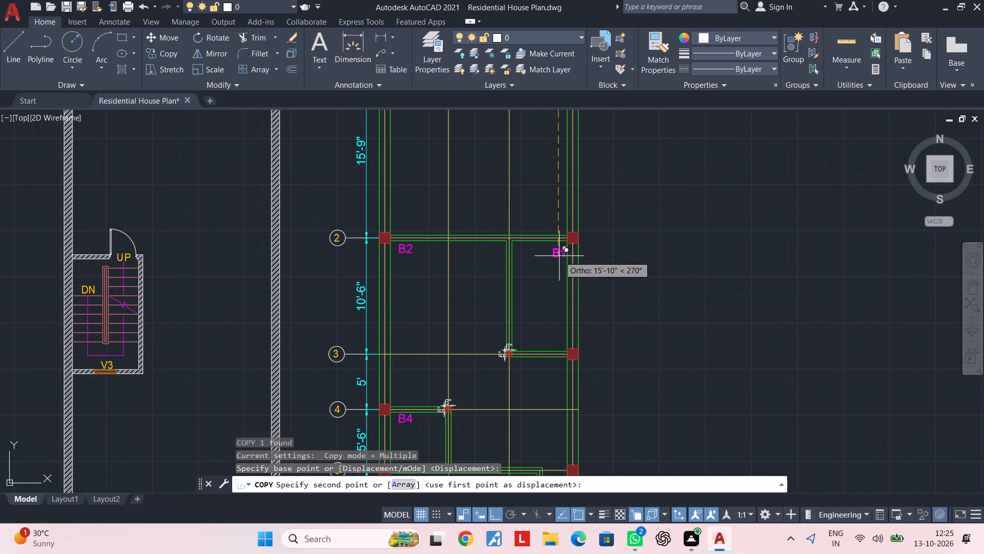
{"action": "middle_click_drag", "start_coordinate": [551, 274], "coordinate": [562, 262]}
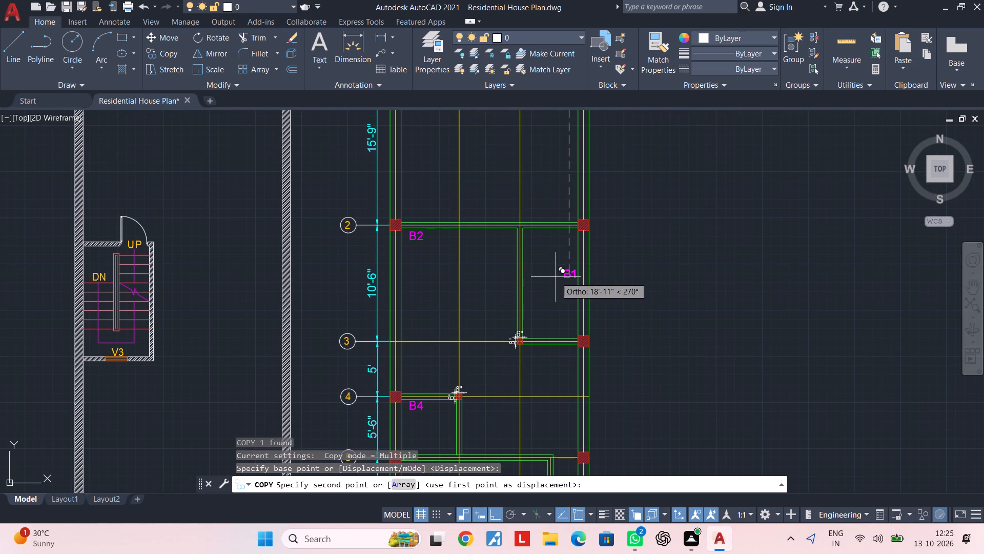
{"action": "middle_click_drag", "start_coordinate": [549, 287], "coordinate": [570, 255]}
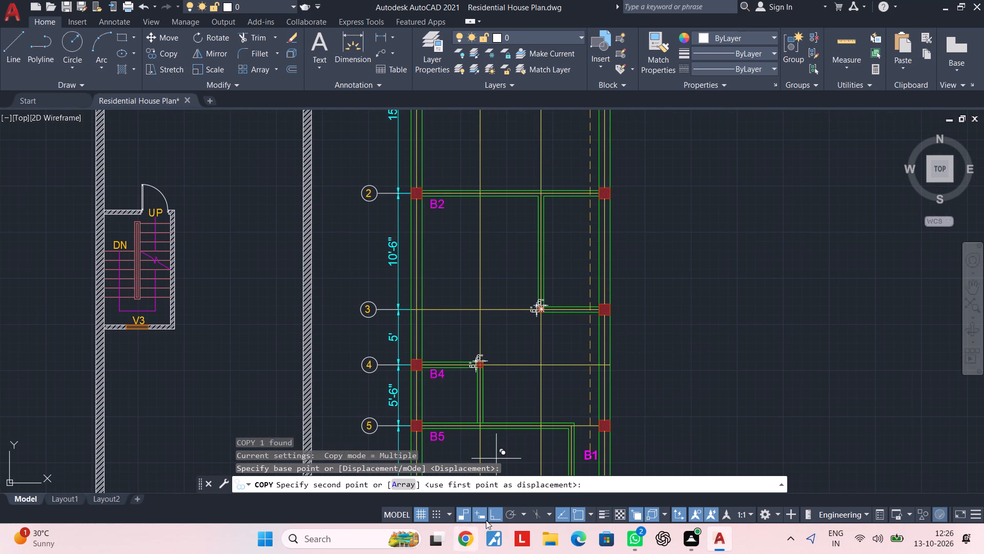
{"action": "left_click", "coordinate": [493, 513]}
{"action": "scroll", "coordinate": [546, 328], "scroll_direction": "up", "scroll_amount": 4}
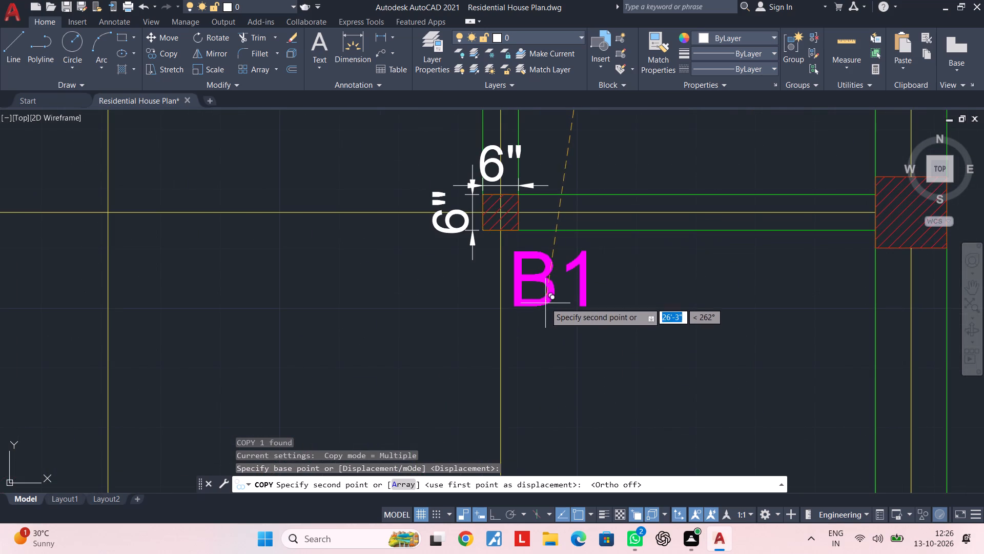
{"action": "left_click", "coordinate": [545, 300]}
Place another copy of the B1 label beside the vertical beam between grid lines 5 and 6, on its grid line D side, and finish copying.
{"action": "scroll", "coordinate": [561, 351], "scroll_direction": "down", "scroll_amount": 2}
{"action": "middle_click_drag", "start_coordinate": [569, 307], "coordinate": [585, 223]}
{"action": "scroll", "coordinate": [589, 326], "scroll_direction": "down", "scroll_amount": 2}
{"action": "middle_click_drag", "start_coordinate": [589, 327], "coordinate": [593, 290]}
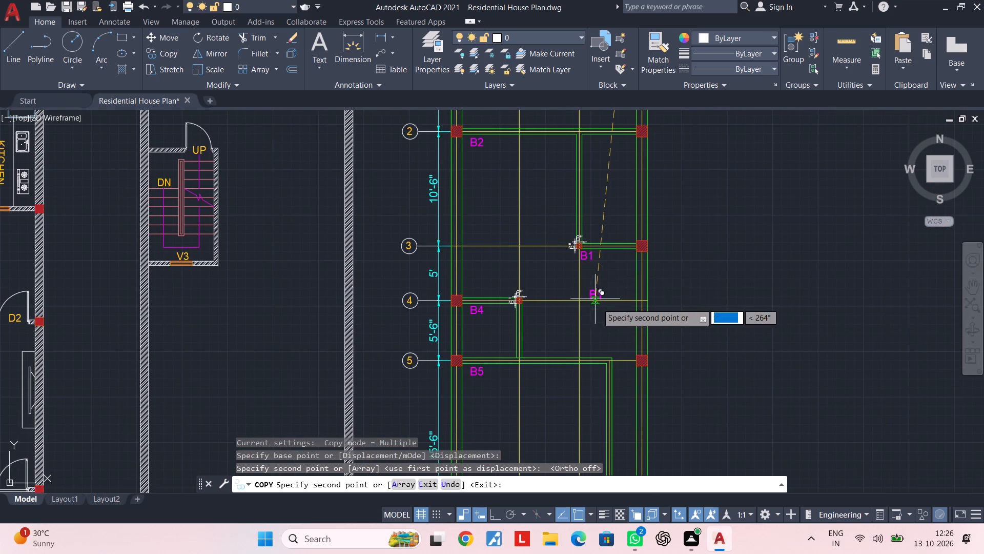
{"action": "middle_click_drag", "start_coordinate": [591, 297], "coordinate": [591, 253]}
{"action": "middle_click_drag", "start_coordinate": [602, 346], "coordinate": [607, 278]}
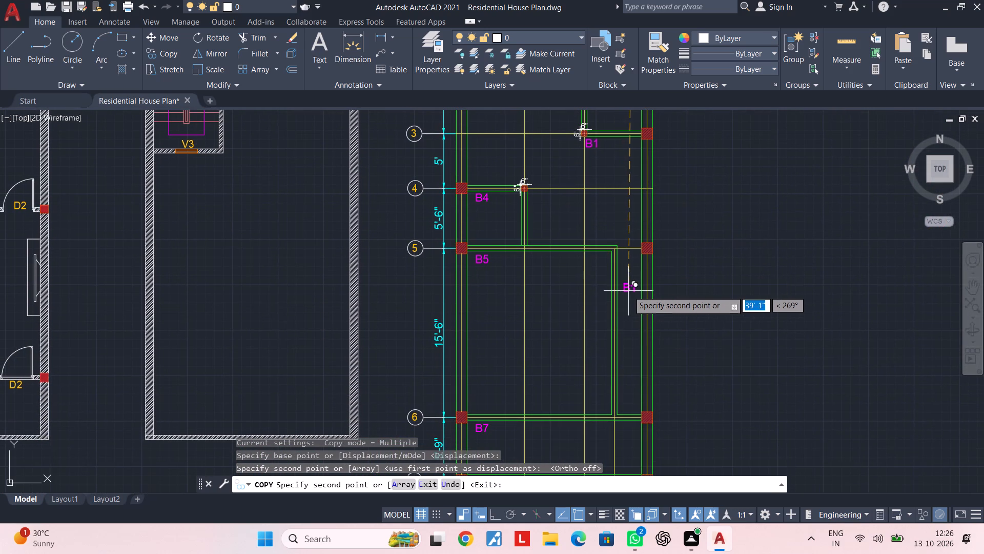
{"action": "scroll", "coordinate": [628, 291], "scroll_direction": "up", "scroll_amount": 2}
{"action": "left_click", "coordinate": [620, 312]}
{"action": "scroll", "coordinate": [631, 371], "scroll_direction": "down", "scroll_amount": 2}
{"action": "middle_click_drag", "start_coordinate": [632, 355], "coordinate": [632, 147]}
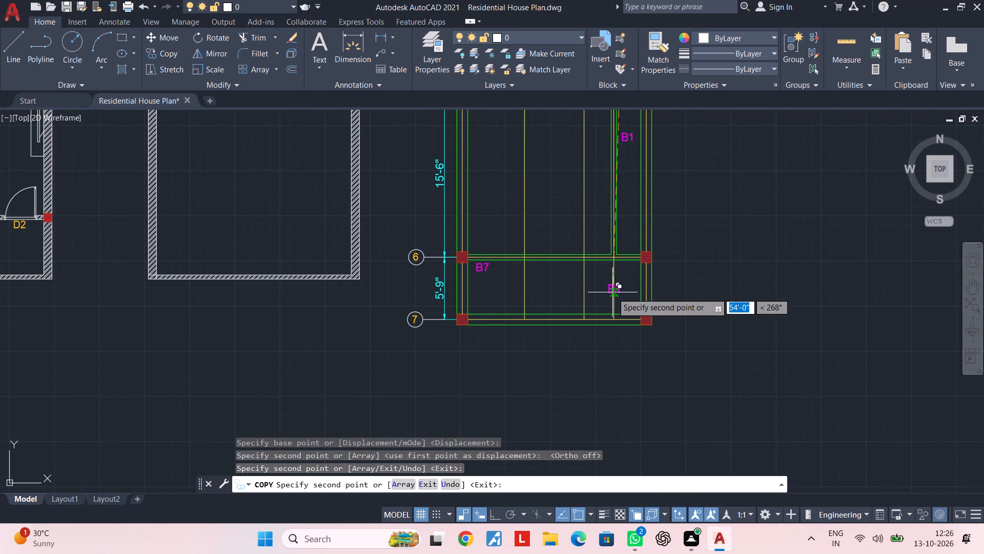
{"action": "middle_click_drag", "start_coordinate": [612, 293], "coordinate": [575, 405]}
{"action": "key", "text": "Escape"}
{"action": "key", "text": "Escape"}
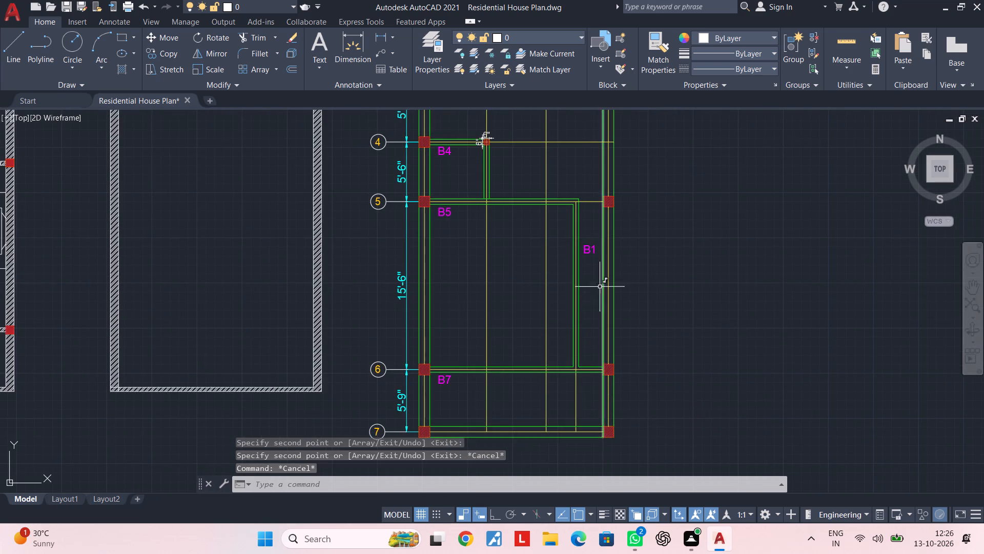
Change the text of the label beside the vertical beam between grid lines 5 and 6 to B6.
{"action": "middle_click_drag", "start_coordinate": [592, 245], "coordinate": [591, 285]}
{"action": "scroll", "coordinate": [591, 285], "scroll_direction": "up", "scroll_amount": 3}
{"action": "double_click", "coordinate": [592, 299]}
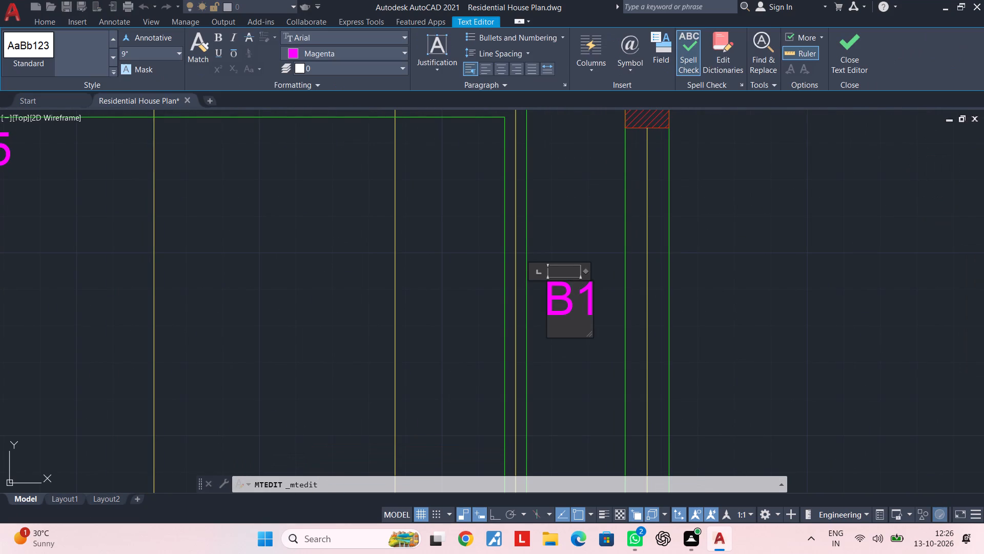
{"action": "key", "text": "BackSpace"}
{"action": "key", "text": "6"}
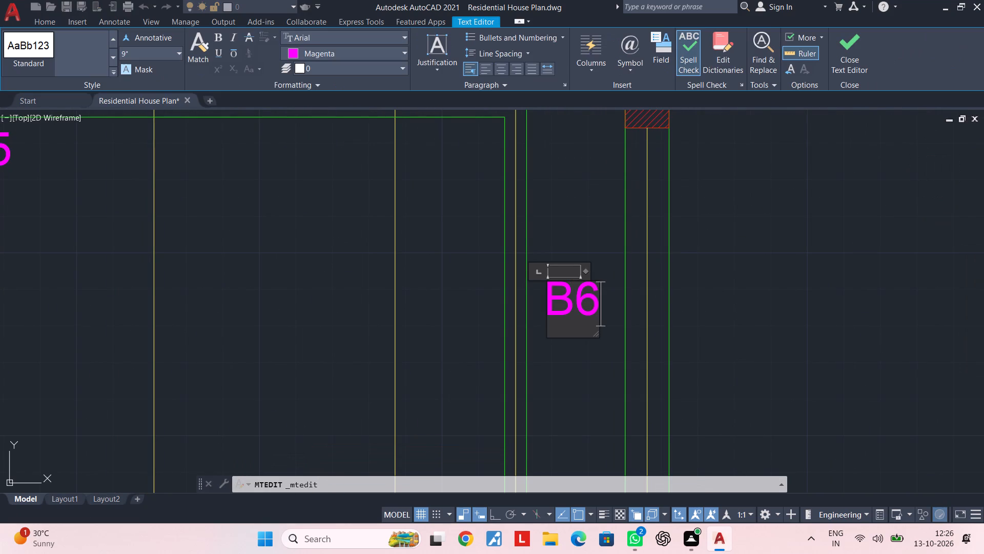
{"action": "left_click", "coordinate": [605, 221]}
Change the text of the label below the short beam on grid line 3 to B3.
{"action": "scroll", "coordinate": [604, 219], "scroll_direction": "down", "scroll_amount": 3}
{"action": "middle_click_drag", "start_coordinate": [604, 220], "coordinate": [589, 460]}
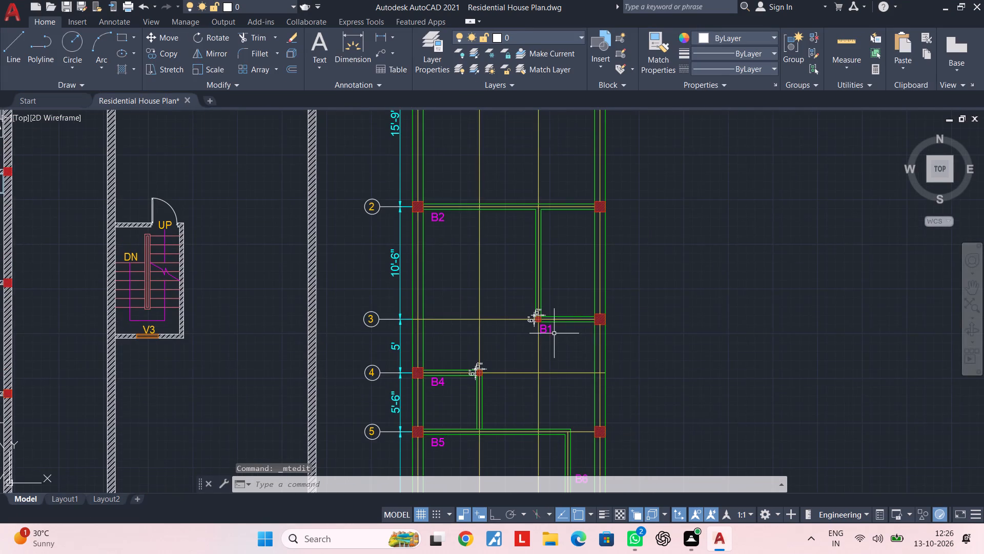
{"action": "scroll", "coordinate": [554, 333], "scroll_direction": "up", "scroll_amount": 3}
{"action": "double_click", "coordinate": [533, 322]}
{"action": "triple_click", "coordinate": [534, 322]}
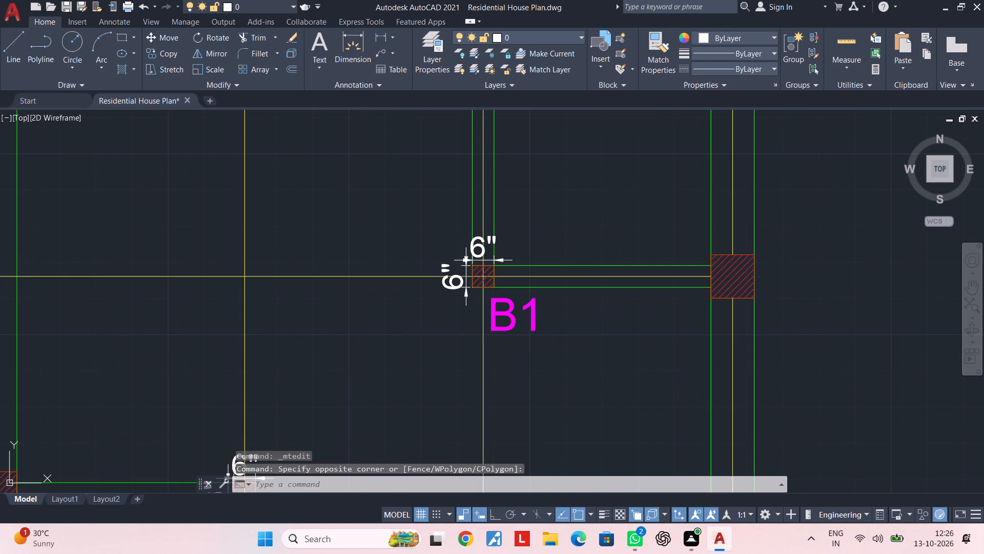
{"action": "left_click", "coordinate": [527, 320]}
{"action": "left_click", "coordinate": [531, 311]}
{"action": "double_click", "coordinate": [533, 310]}
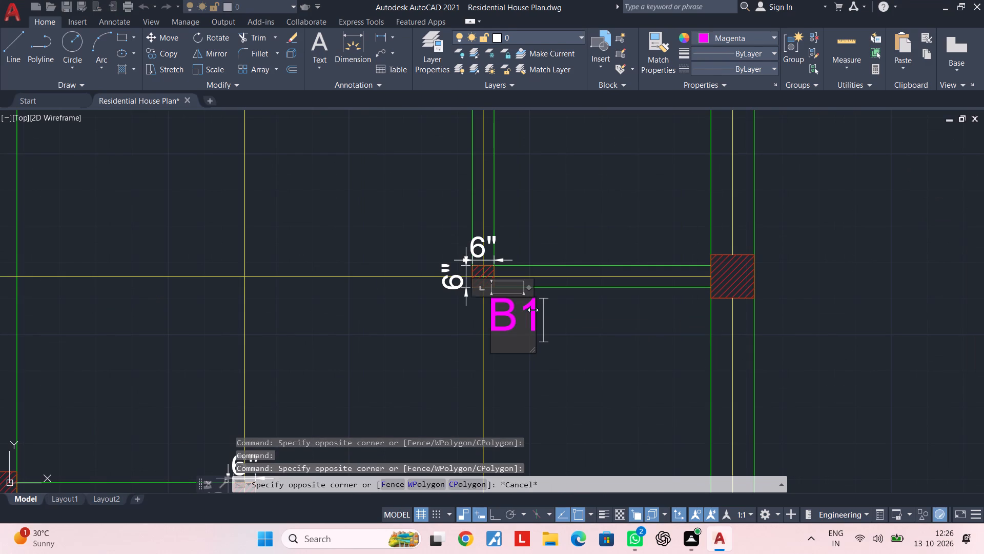
{"action": "key", "text": "BackSpace"}
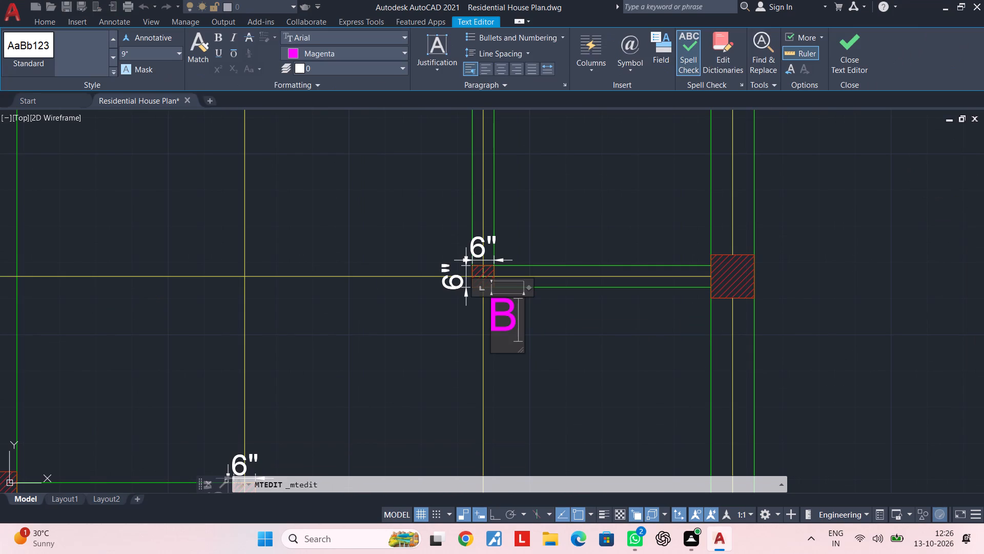
{"action": "key", "text": "3"}
{"action": "left_click", "coordinate": [630, 361]}
Delete the extra B1 label below the beam on grid line 1 beside grid line D.
{"action": "scroll", "coordinate": [613, 361], "scroll_direction": "down", "scroll_amount": 4}
{"action": "middle_click_drag", "start_coordinate": [608, 309], "coordinate": [580, 405]}
{"action": "scroll", "coordinate": [596, 295], "scroll_direction": "up", "scroll_amount": 2}
{"action": "left_click", "coordinate": [589, 259]}
{"action": "key", "text": "Delete"}
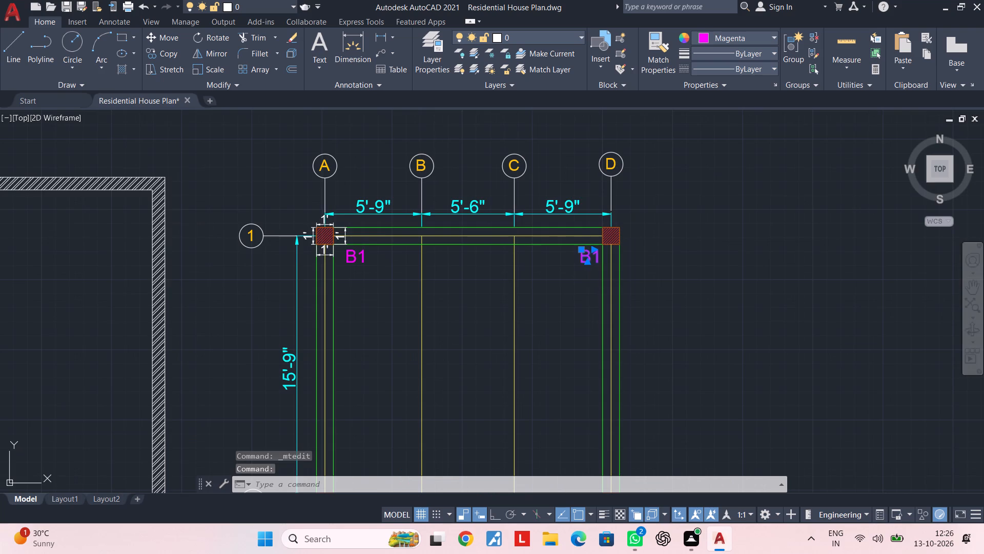
Save the Residential House Plan drawing with the beam labels in place.
{"action": "scroll", "coordinate": [672, 270], "scroll_direction": "down", "scroll_amount": 3}
{"action": "middle_click_drag", "start_coordinate": [626, 331], "coordinate": [552, 149]}
{"action": "key", "text": "ctrl+s"}
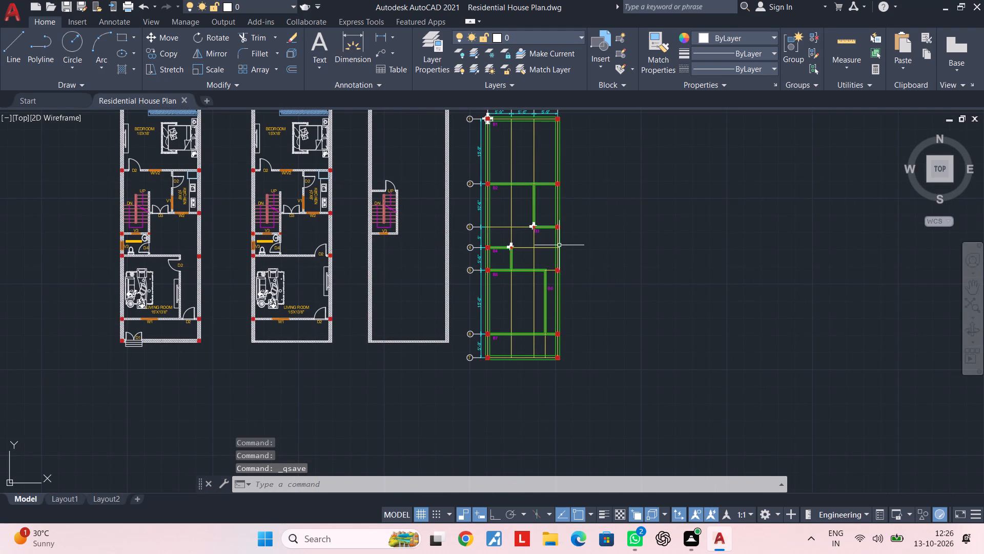
{"action": "key", "text": "ctrl+s"}
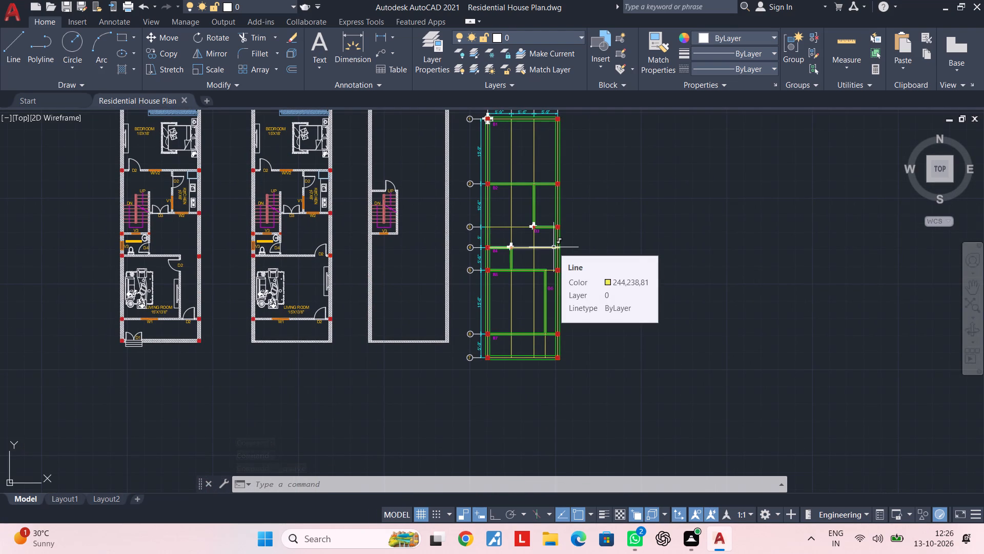
Examine the beam labels and column dimensions on the centreline plan between grid lines 3 and 7.
{"action": "key", "text": "Escape"}
{"action": "key", "text": "Escape"}
{"action": "middle_click_drag", "start_coordinate": [519, 236], "coordinate": [482, 280]}
{"action": "scroll", "coordinate": [489, 289], "scroll_direction": "up", "scroll_amount": 1}
{"action": "middle_click_drag", "start_coordinate": [499, 306], "coordinate": [463, 313]}
{"action": "scroll", "coordinate": [468, 295], "scroll_direction": "up", "scroll_amount": 2}
{"action": "middle_click_drag", "start_coordinate": [456, 298], "coordinate": [430, 318]}
{"action": "key", "text": "Escape"}
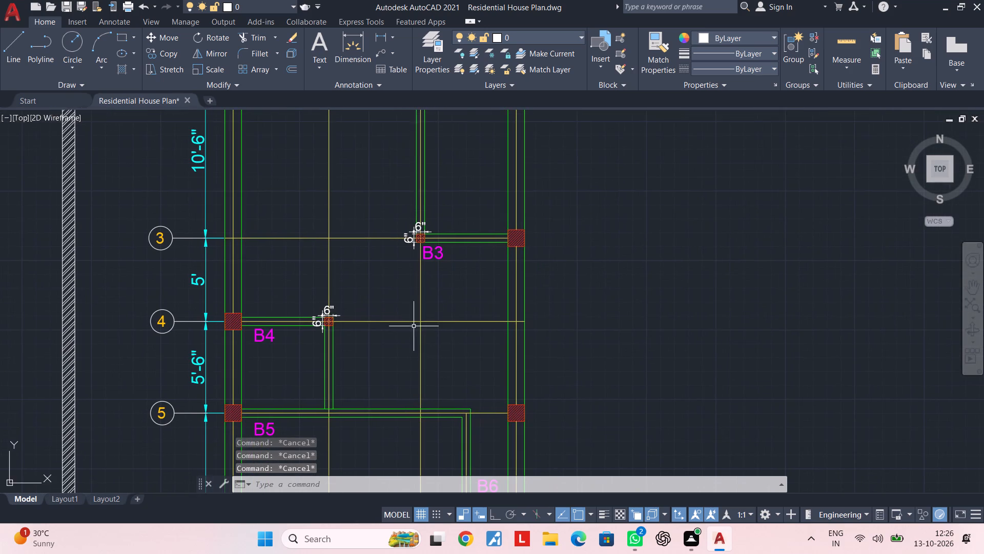
{"action": "middle_click_drag", "start_coordinate": [412, 326], "coordinate": [416, 259]}
{"action": "scroll", "coordinate": [417, 256], "scroll_direction": "down", "scroll_amount": 2}
{"action": "middle_click_drag", "start_coordinate": [417, 260], "coordinate": [427, 192]}
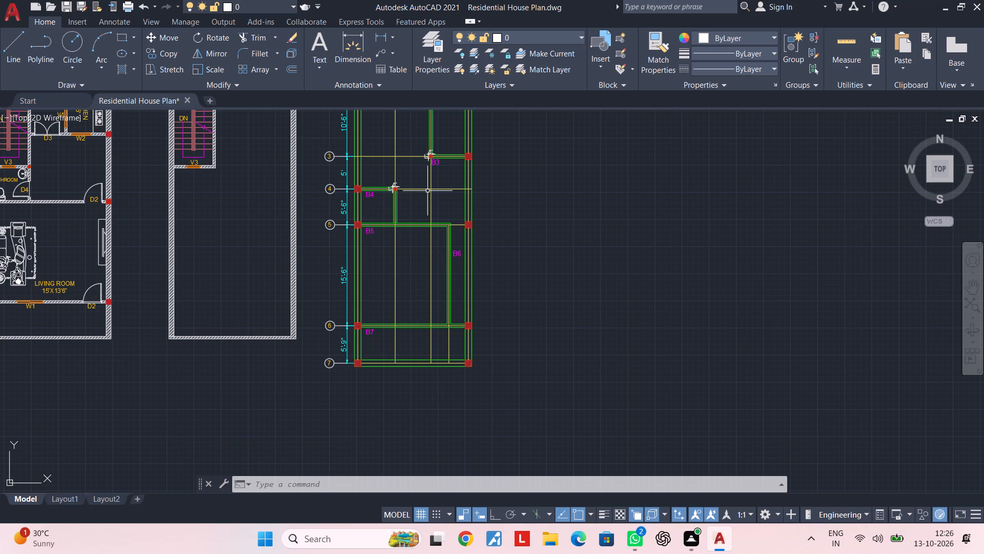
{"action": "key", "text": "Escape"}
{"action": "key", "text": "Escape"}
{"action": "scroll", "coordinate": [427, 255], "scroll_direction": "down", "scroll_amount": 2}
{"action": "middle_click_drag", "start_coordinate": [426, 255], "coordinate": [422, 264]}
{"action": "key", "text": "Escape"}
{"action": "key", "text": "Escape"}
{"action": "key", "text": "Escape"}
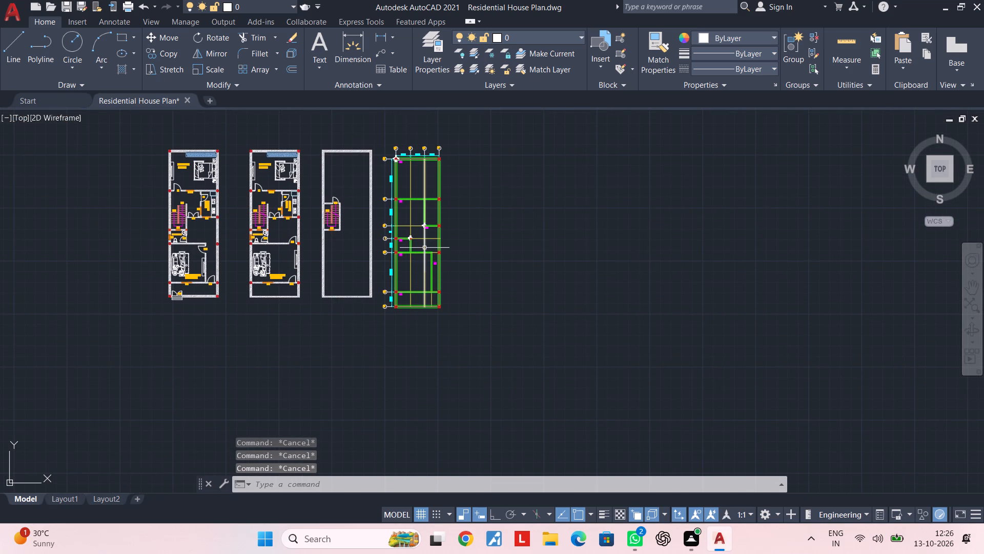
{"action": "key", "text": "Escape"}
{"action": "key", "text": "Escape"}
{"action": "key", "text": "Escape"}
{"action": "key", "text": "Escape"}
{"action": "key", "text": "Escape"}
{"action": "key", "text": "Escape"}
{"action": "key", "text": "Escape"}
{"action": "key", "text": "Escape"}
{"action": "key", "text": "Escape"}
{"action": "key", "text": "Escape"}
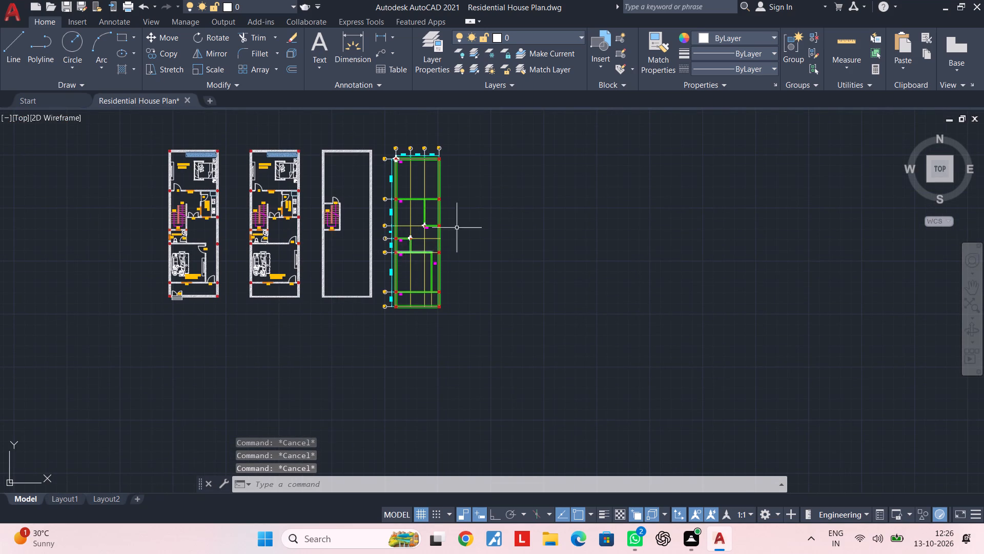
Save the house plan drawing again.
{"action": "scroll", "coordinate": [457, 228], "scroll_direction": "down", "scroll_amount": 1}
{"action": "middle_click_drag", "start_coordinate": [457, 228], "coordinate": [442, 242]}
{"action": "key", "text": "Escape"}
{"action": "middle_click_drag", "start_coordinate": [440, 223], "coordinate": [440, 216]}
{"action": "key", "text": "ctrl+s"}
{"action": "key", "text": "ctrl+s"}
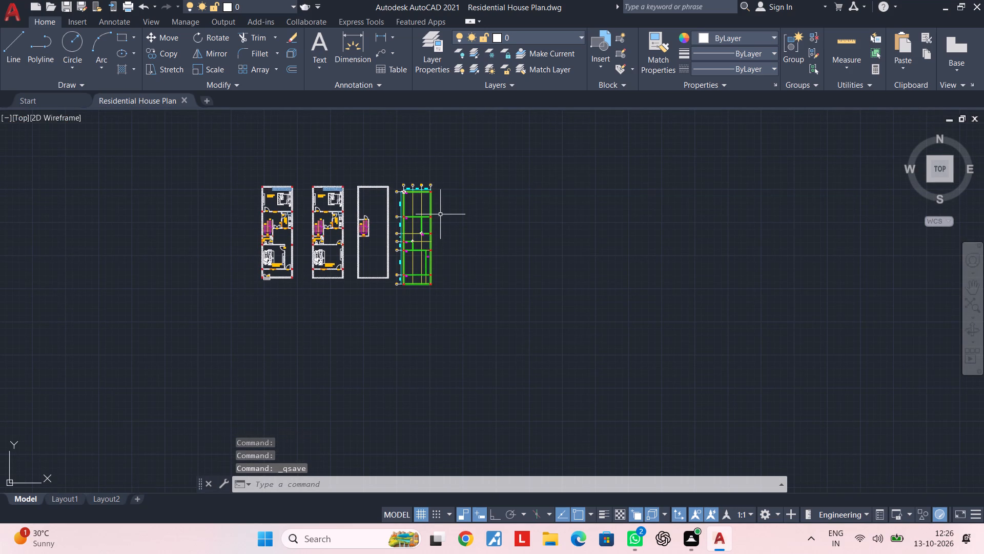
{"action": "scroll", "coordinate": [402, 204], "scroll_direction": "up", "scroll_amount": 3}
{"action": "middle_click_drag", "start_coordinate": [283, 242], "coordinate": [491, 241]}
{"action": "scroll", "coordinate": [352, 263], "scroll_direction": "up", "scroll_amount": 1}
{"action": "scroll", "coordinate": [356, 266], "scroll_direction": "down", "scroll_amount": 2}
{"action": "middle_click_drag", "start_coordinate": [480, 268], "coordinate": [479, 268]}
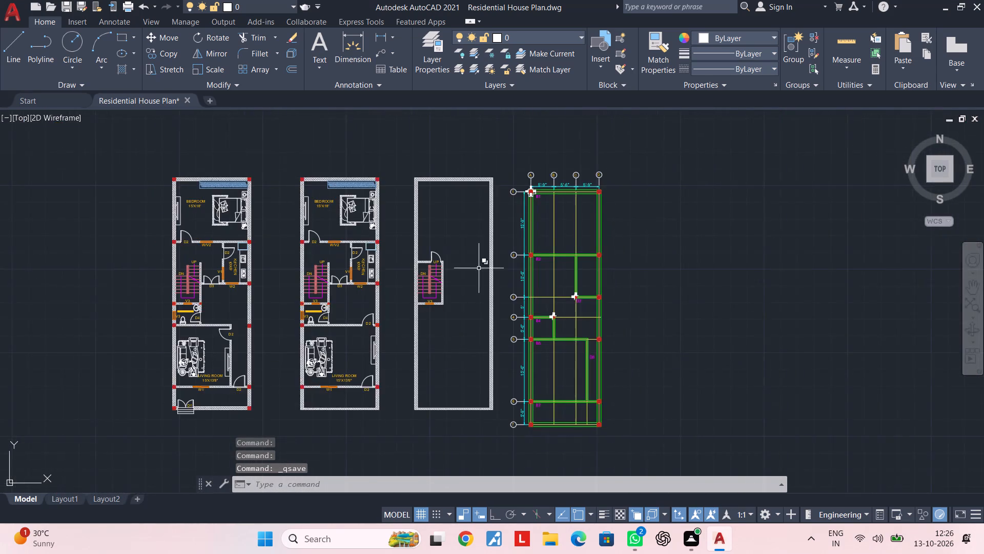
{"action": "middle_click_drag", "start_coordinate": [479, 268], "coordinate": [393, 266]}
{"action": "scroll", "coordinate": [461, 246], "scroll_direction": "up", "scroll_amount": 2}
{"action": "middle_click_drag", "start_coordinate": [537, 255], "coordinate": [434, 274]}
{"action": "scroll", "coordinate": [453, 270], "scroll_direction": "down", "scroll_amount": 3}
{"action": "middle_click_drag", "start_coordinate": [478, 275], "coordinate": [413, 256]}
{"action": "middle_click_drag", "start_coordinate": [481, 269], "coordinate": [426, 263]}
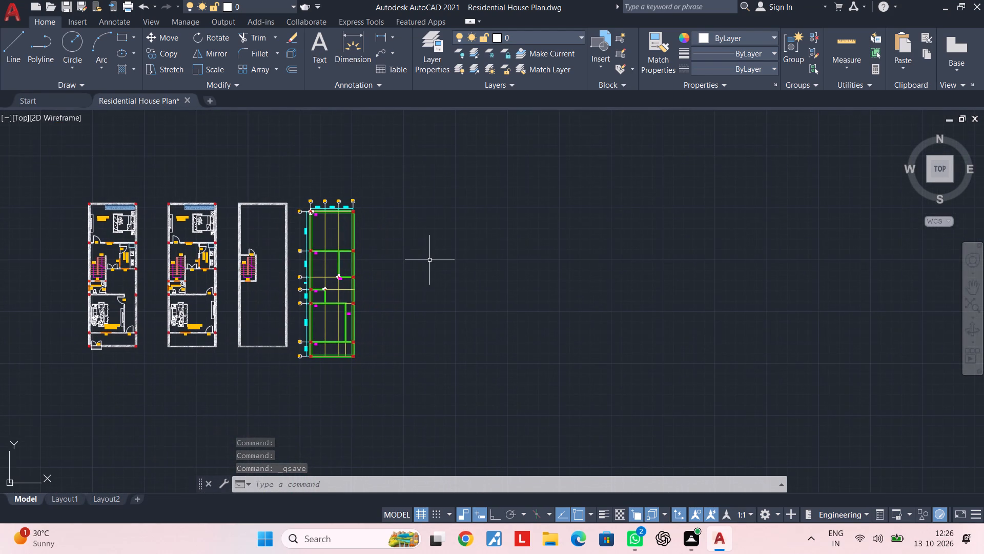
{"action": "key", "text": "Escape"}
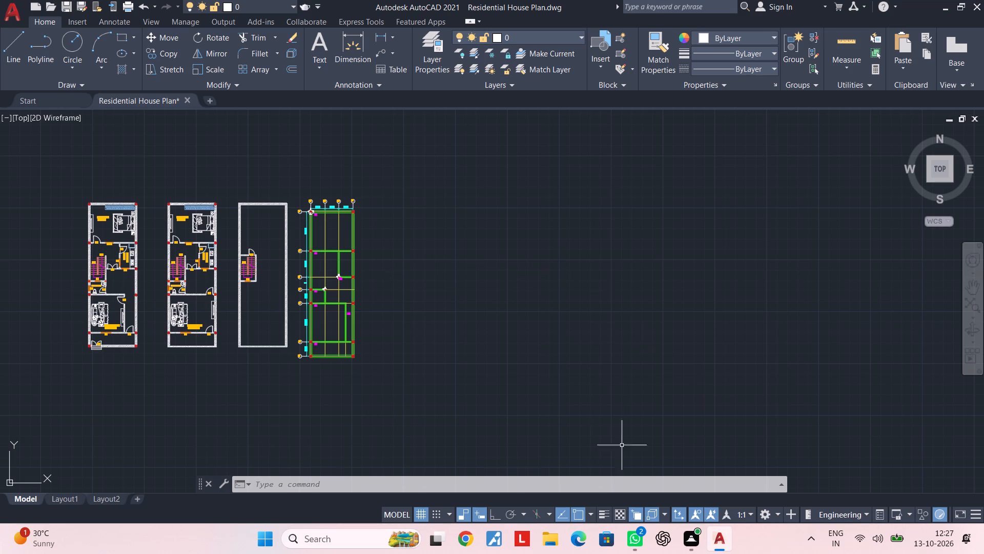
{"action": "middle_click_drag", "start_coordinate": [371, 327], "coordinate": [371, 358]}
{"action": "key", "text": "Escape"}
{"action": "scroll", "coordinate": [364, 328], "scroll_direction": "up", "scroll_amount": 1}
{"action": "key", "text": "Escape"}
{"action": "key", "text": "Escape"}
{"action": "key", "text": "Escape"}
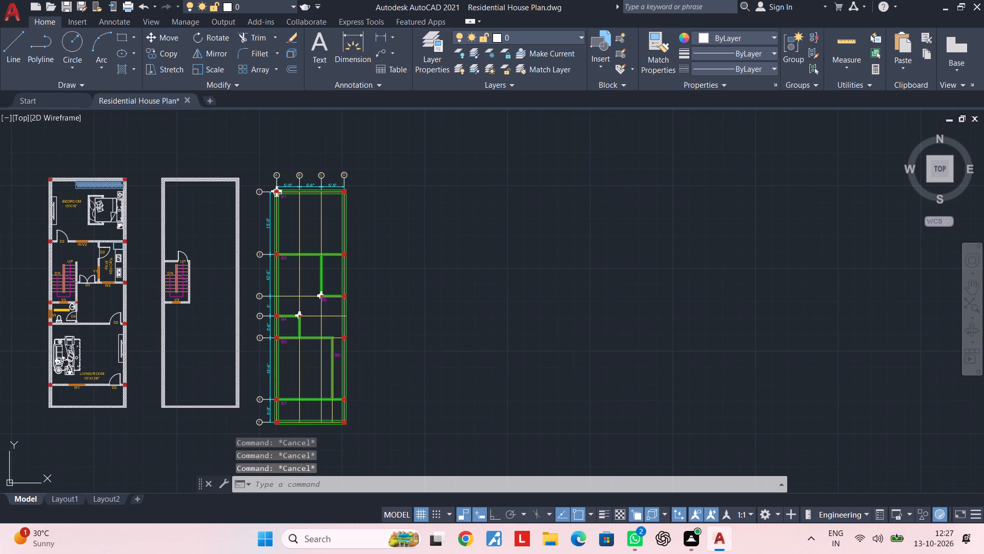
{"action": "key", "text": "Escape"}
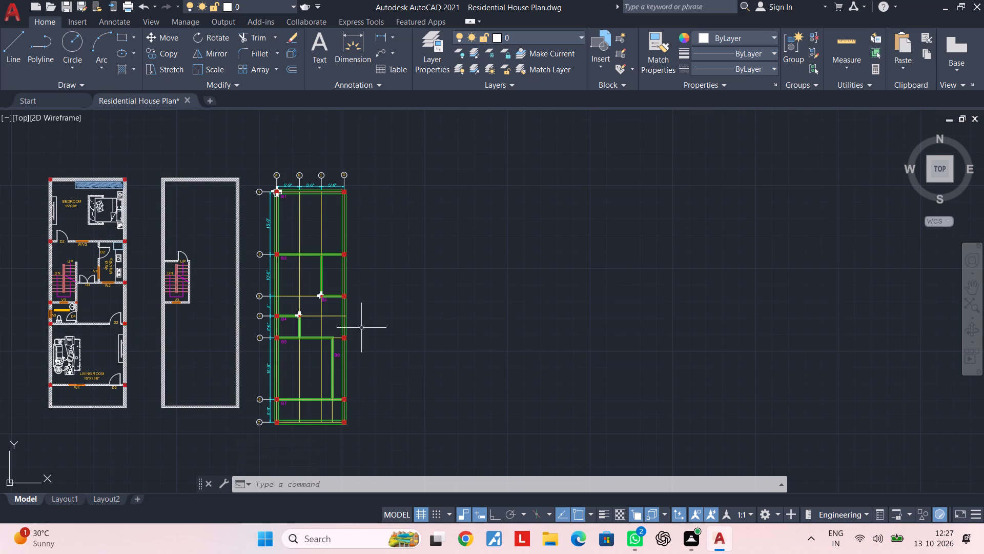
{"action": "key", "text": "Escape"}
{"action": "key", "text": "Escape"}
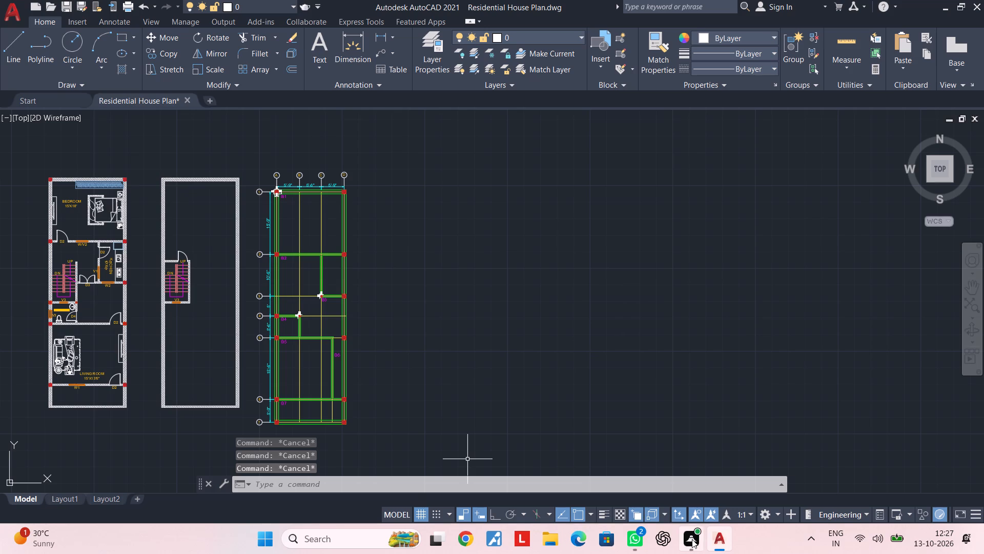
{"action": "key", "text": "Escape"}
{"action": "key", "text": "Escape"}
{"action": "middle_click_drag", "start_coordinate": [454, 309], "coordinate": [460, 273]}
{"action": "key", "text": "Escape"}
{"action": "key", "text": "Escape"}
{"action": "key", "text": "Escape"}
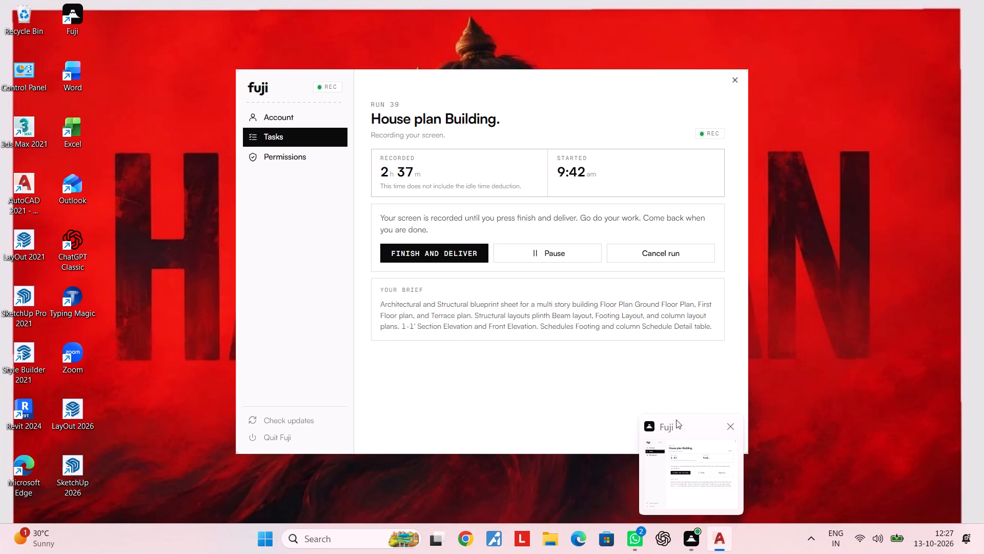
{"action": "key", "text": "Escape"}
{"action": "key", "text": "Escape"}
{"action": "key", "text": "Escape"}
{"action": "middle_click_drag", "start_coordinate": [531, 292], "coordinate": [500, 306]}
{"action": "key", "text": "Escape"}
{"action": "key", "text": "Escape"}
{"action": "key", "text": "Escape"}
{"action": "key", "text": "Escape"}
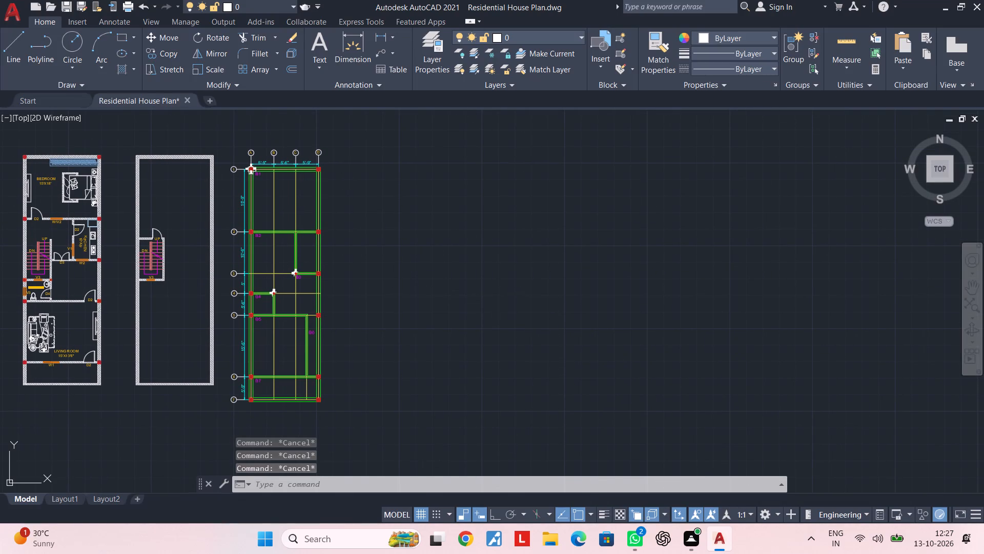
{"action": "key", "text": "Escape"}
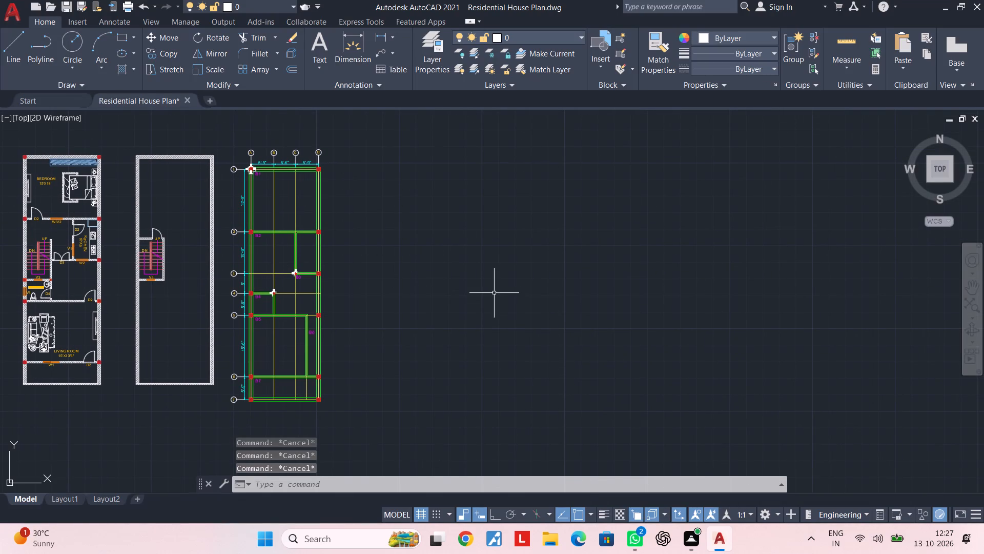
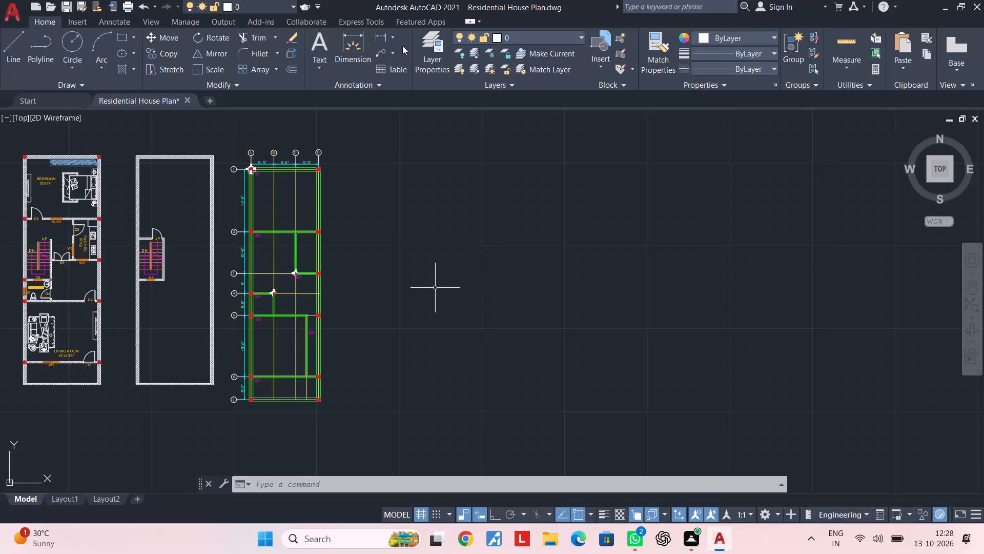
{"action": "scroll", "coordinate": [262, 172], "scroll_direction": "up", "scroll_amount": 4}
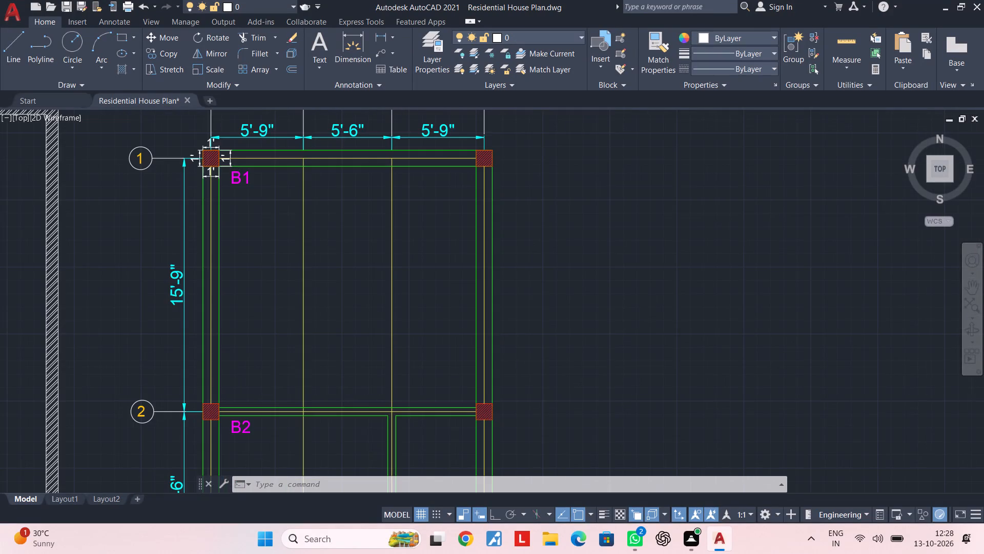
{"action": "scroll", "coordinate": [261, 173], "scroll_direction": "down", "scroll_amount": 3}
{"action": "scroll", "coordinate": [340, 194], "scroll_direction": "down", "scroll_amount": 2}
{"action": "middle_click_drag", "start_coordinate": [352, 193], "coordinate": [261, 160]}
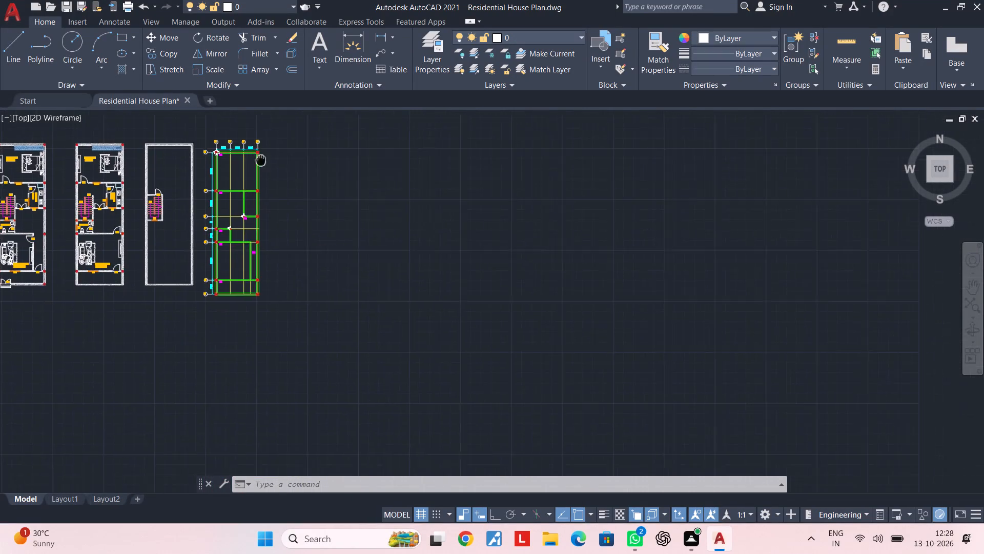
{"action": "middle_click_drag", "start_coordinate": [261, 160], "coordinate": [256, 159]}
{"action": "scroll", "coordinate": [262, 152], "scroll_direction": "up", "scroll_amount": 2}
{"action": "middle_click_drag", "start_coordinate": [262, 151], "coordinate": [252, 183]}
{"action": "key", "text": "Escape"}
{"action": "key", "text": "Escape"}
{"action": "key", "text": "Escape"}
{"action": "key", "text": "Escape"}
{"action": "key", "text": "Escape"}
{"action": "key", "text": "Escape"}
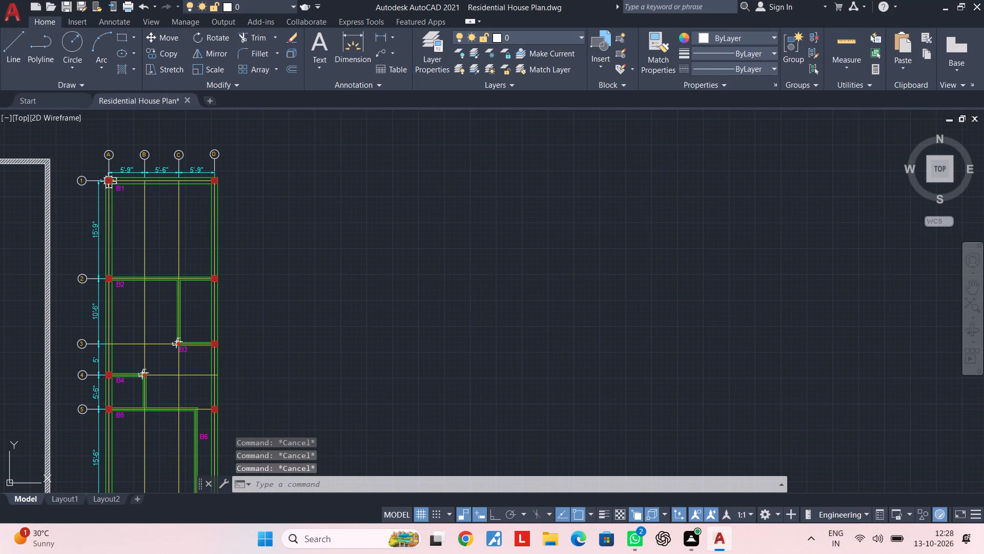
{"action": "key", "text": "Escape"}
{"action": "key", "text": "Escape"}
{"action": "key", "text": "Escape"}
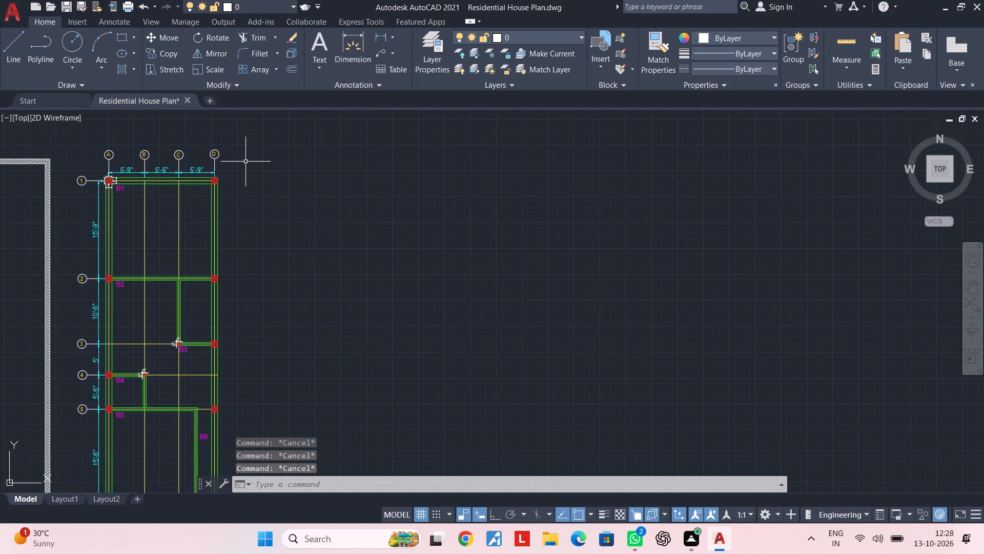
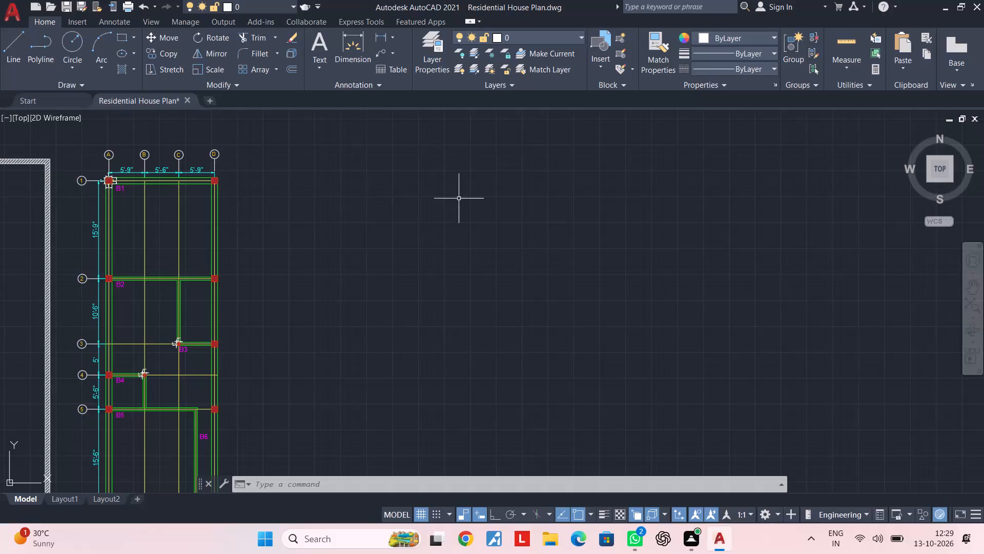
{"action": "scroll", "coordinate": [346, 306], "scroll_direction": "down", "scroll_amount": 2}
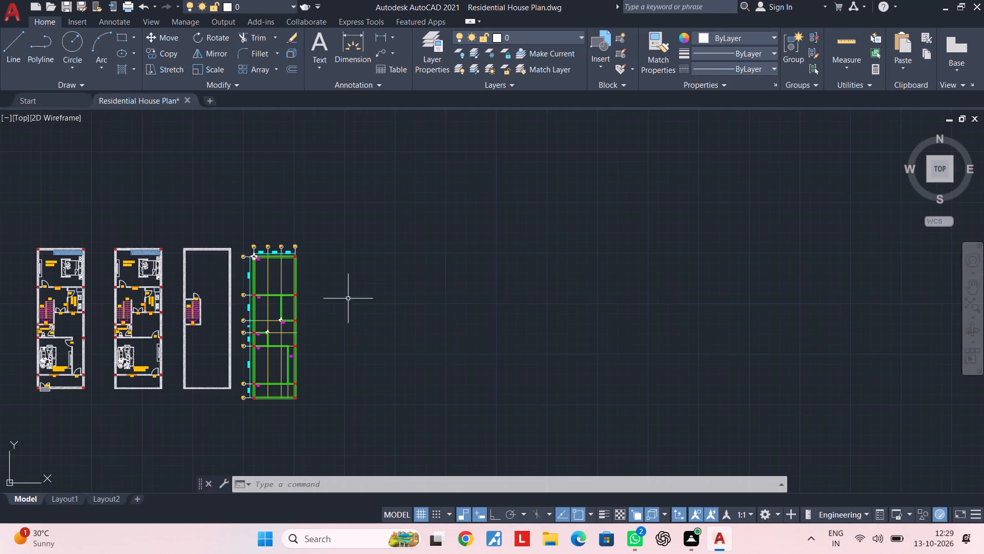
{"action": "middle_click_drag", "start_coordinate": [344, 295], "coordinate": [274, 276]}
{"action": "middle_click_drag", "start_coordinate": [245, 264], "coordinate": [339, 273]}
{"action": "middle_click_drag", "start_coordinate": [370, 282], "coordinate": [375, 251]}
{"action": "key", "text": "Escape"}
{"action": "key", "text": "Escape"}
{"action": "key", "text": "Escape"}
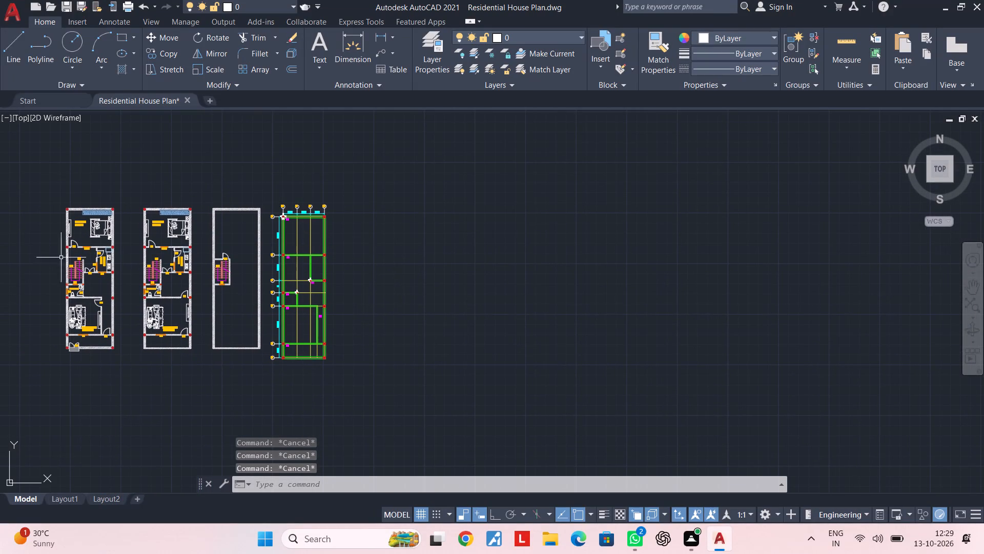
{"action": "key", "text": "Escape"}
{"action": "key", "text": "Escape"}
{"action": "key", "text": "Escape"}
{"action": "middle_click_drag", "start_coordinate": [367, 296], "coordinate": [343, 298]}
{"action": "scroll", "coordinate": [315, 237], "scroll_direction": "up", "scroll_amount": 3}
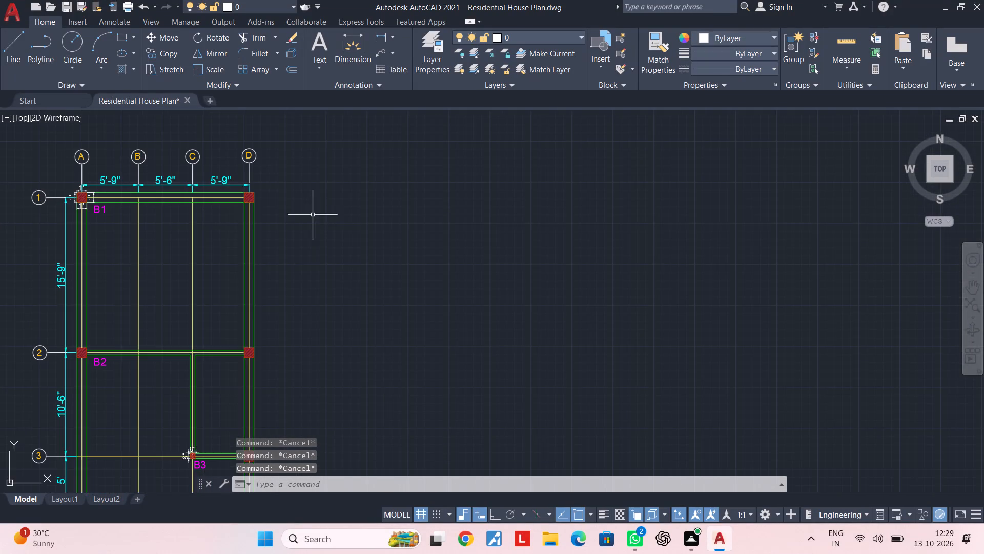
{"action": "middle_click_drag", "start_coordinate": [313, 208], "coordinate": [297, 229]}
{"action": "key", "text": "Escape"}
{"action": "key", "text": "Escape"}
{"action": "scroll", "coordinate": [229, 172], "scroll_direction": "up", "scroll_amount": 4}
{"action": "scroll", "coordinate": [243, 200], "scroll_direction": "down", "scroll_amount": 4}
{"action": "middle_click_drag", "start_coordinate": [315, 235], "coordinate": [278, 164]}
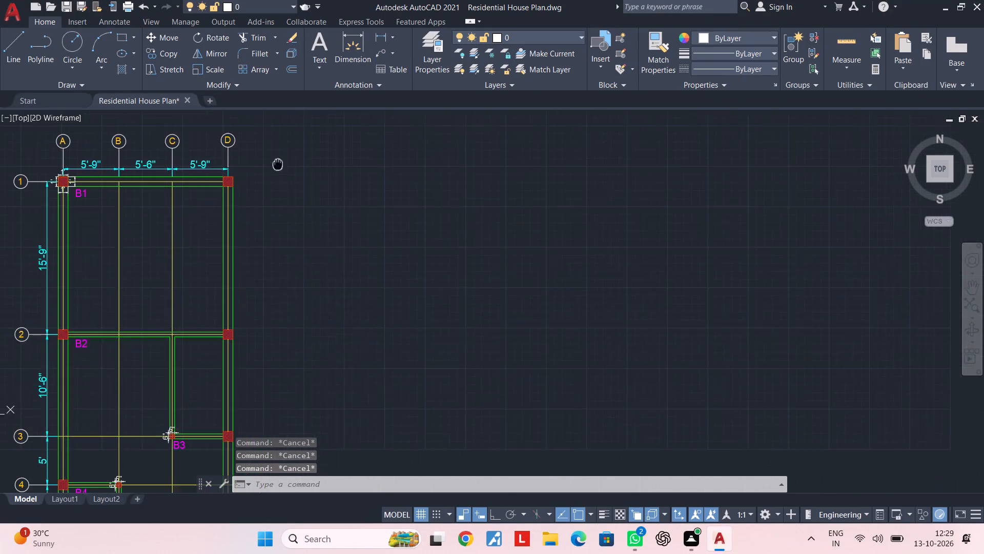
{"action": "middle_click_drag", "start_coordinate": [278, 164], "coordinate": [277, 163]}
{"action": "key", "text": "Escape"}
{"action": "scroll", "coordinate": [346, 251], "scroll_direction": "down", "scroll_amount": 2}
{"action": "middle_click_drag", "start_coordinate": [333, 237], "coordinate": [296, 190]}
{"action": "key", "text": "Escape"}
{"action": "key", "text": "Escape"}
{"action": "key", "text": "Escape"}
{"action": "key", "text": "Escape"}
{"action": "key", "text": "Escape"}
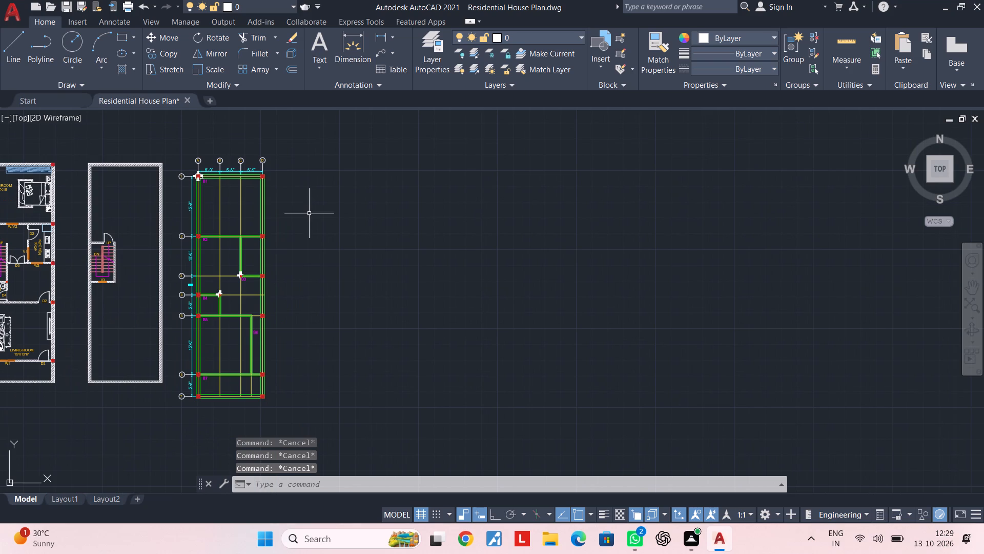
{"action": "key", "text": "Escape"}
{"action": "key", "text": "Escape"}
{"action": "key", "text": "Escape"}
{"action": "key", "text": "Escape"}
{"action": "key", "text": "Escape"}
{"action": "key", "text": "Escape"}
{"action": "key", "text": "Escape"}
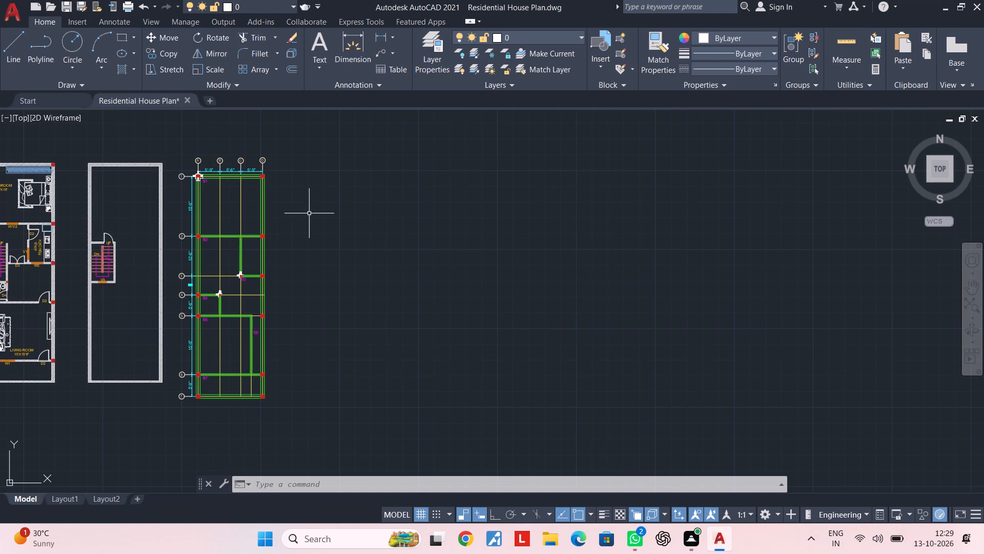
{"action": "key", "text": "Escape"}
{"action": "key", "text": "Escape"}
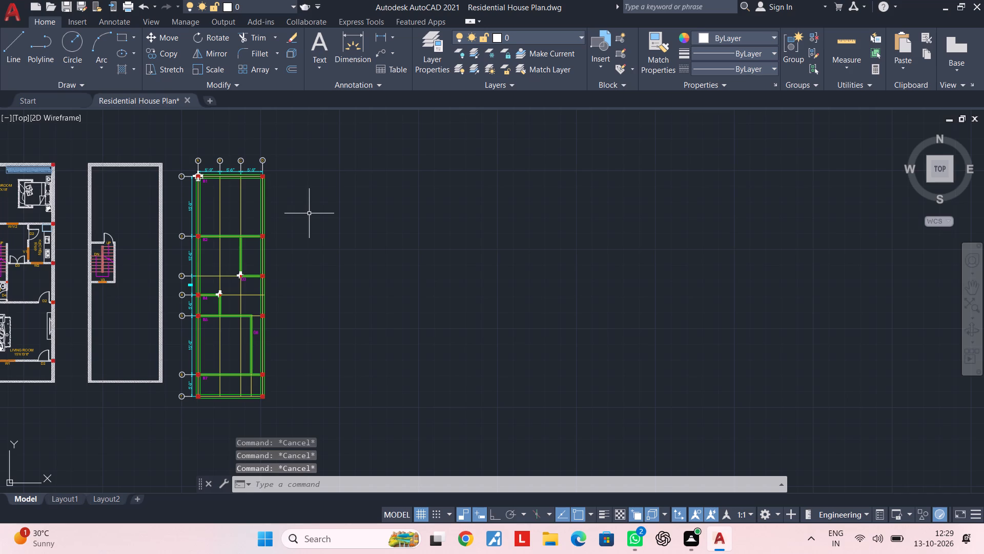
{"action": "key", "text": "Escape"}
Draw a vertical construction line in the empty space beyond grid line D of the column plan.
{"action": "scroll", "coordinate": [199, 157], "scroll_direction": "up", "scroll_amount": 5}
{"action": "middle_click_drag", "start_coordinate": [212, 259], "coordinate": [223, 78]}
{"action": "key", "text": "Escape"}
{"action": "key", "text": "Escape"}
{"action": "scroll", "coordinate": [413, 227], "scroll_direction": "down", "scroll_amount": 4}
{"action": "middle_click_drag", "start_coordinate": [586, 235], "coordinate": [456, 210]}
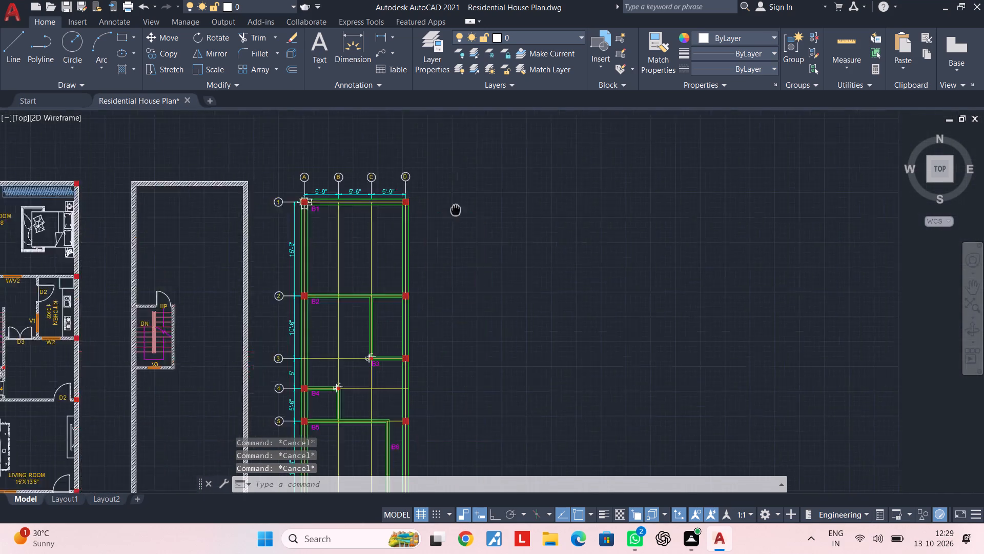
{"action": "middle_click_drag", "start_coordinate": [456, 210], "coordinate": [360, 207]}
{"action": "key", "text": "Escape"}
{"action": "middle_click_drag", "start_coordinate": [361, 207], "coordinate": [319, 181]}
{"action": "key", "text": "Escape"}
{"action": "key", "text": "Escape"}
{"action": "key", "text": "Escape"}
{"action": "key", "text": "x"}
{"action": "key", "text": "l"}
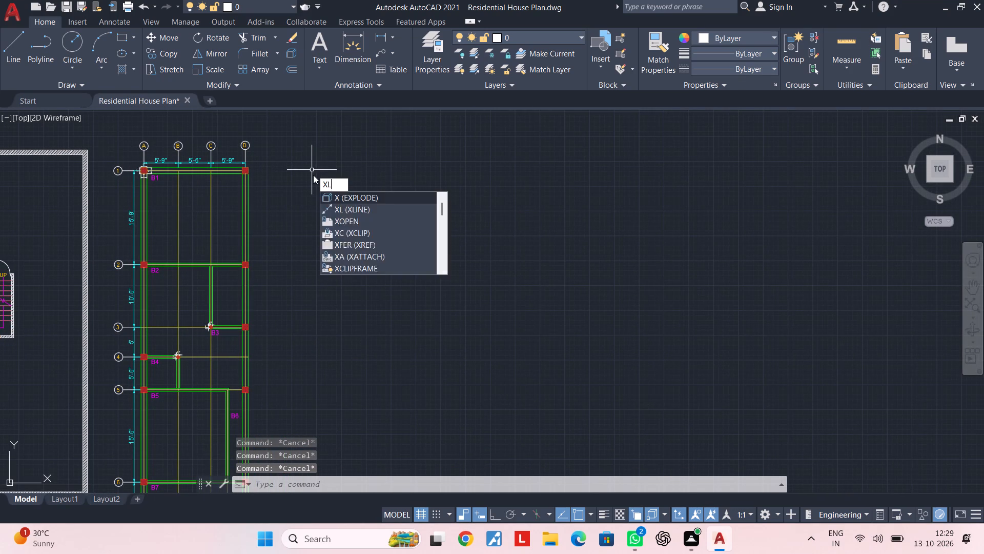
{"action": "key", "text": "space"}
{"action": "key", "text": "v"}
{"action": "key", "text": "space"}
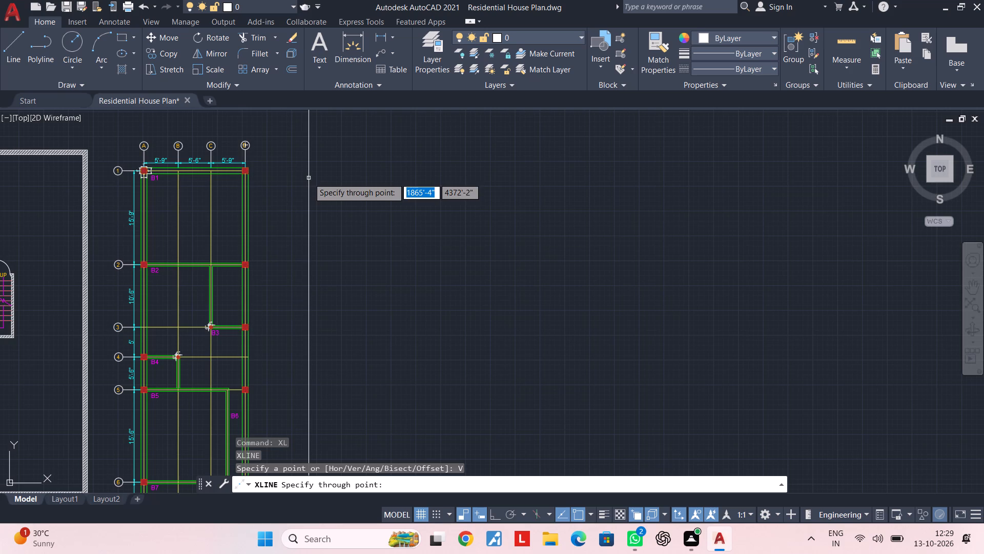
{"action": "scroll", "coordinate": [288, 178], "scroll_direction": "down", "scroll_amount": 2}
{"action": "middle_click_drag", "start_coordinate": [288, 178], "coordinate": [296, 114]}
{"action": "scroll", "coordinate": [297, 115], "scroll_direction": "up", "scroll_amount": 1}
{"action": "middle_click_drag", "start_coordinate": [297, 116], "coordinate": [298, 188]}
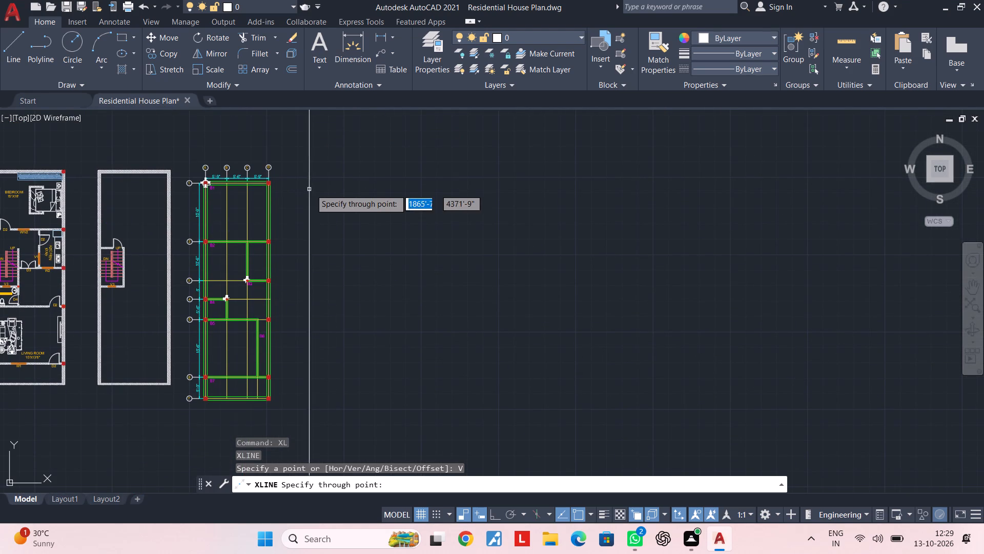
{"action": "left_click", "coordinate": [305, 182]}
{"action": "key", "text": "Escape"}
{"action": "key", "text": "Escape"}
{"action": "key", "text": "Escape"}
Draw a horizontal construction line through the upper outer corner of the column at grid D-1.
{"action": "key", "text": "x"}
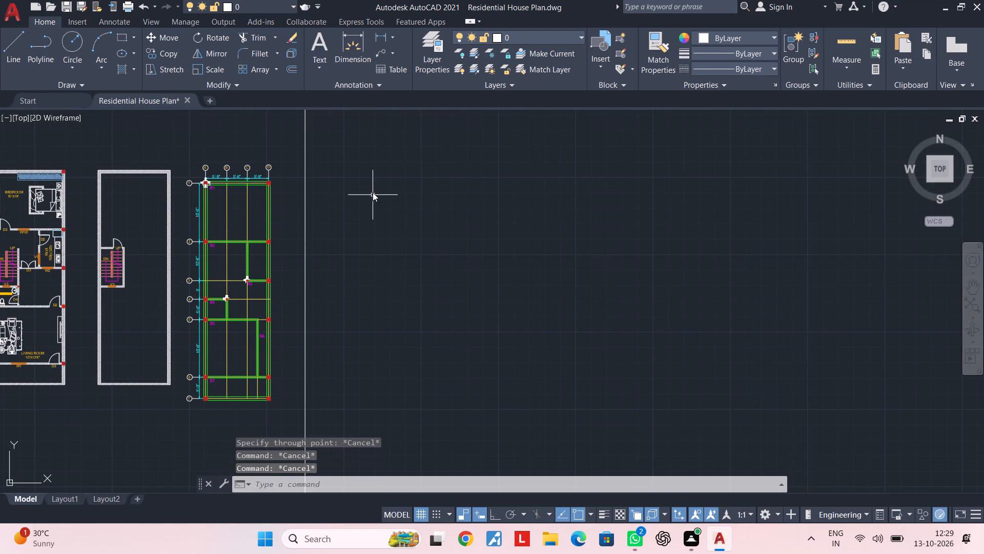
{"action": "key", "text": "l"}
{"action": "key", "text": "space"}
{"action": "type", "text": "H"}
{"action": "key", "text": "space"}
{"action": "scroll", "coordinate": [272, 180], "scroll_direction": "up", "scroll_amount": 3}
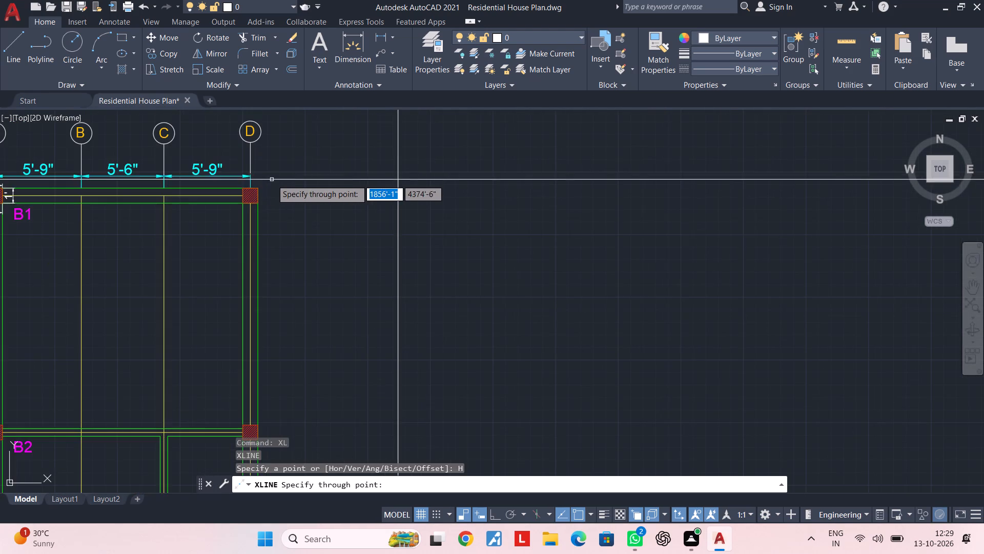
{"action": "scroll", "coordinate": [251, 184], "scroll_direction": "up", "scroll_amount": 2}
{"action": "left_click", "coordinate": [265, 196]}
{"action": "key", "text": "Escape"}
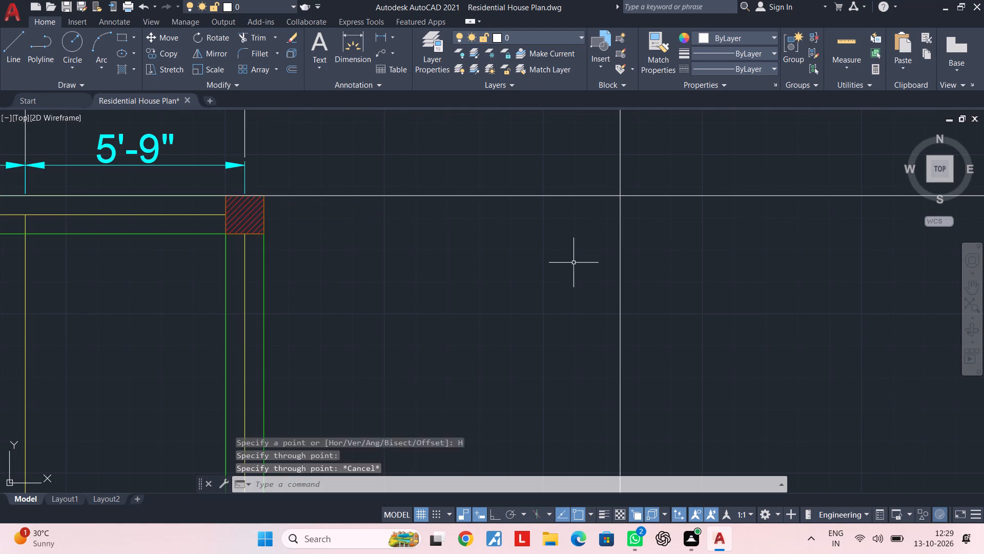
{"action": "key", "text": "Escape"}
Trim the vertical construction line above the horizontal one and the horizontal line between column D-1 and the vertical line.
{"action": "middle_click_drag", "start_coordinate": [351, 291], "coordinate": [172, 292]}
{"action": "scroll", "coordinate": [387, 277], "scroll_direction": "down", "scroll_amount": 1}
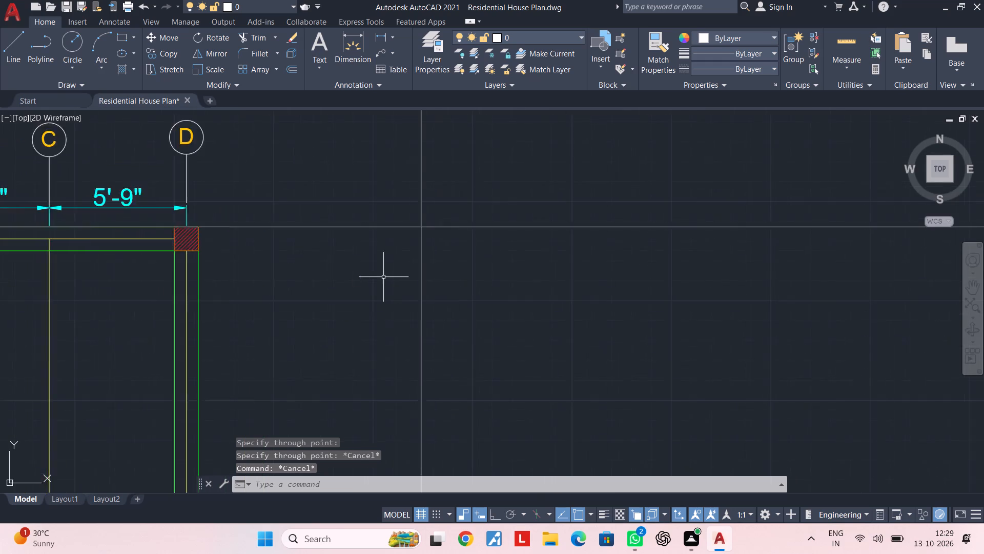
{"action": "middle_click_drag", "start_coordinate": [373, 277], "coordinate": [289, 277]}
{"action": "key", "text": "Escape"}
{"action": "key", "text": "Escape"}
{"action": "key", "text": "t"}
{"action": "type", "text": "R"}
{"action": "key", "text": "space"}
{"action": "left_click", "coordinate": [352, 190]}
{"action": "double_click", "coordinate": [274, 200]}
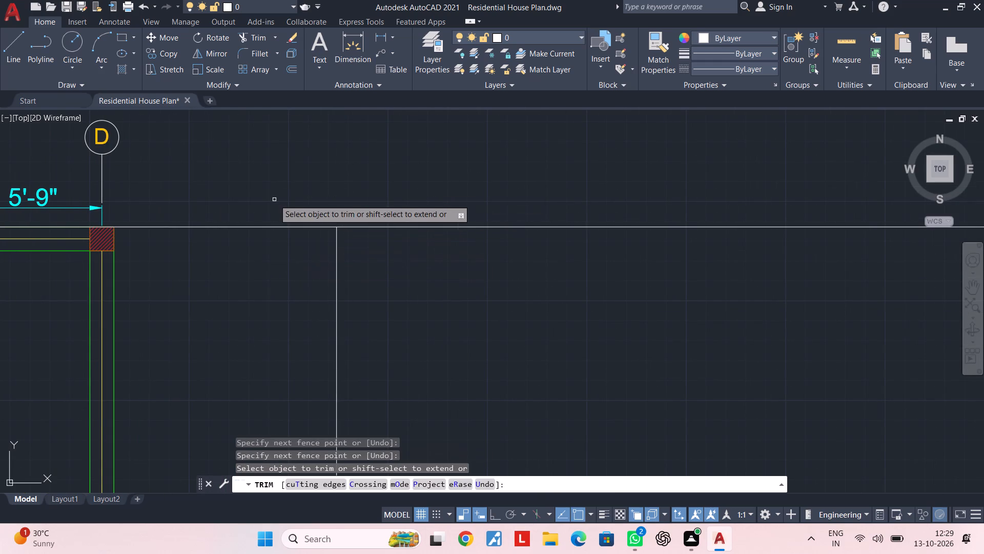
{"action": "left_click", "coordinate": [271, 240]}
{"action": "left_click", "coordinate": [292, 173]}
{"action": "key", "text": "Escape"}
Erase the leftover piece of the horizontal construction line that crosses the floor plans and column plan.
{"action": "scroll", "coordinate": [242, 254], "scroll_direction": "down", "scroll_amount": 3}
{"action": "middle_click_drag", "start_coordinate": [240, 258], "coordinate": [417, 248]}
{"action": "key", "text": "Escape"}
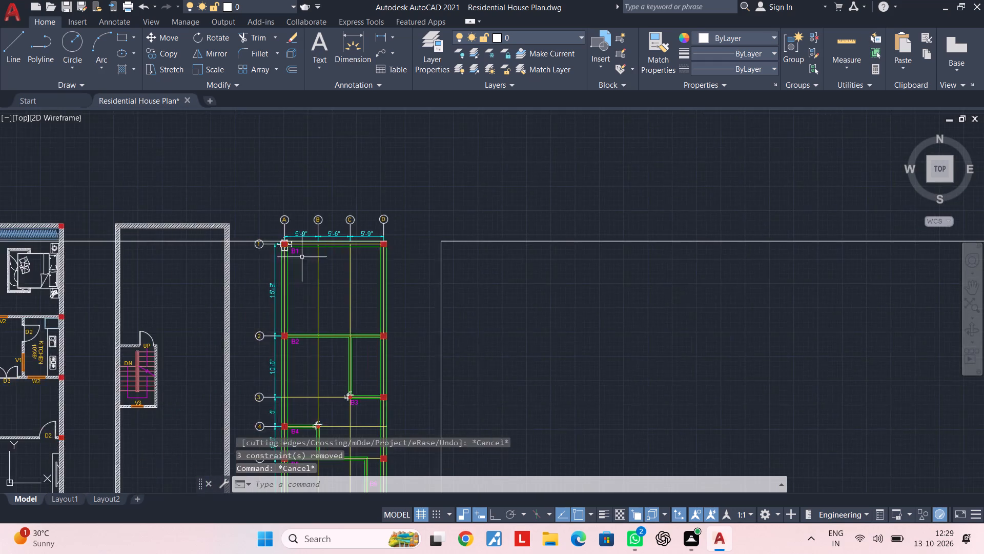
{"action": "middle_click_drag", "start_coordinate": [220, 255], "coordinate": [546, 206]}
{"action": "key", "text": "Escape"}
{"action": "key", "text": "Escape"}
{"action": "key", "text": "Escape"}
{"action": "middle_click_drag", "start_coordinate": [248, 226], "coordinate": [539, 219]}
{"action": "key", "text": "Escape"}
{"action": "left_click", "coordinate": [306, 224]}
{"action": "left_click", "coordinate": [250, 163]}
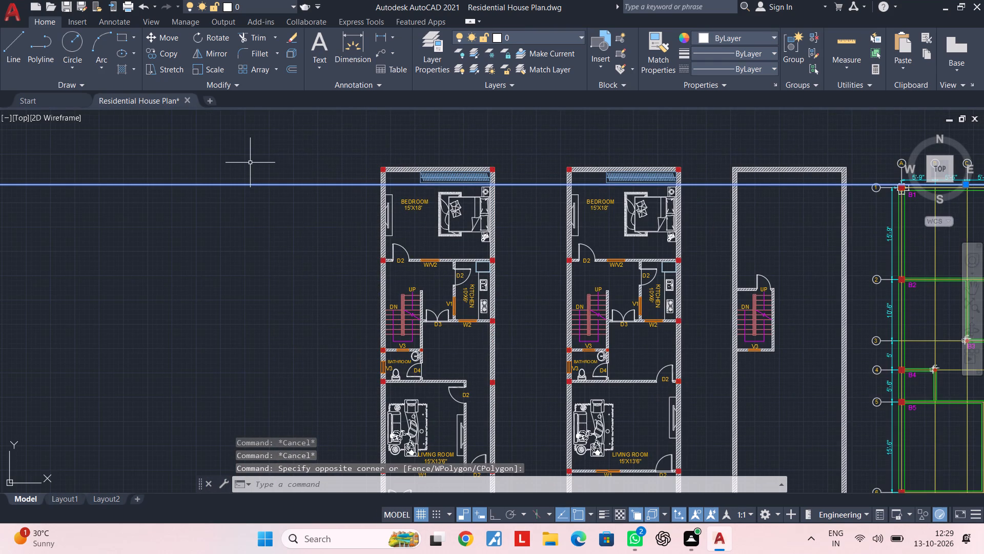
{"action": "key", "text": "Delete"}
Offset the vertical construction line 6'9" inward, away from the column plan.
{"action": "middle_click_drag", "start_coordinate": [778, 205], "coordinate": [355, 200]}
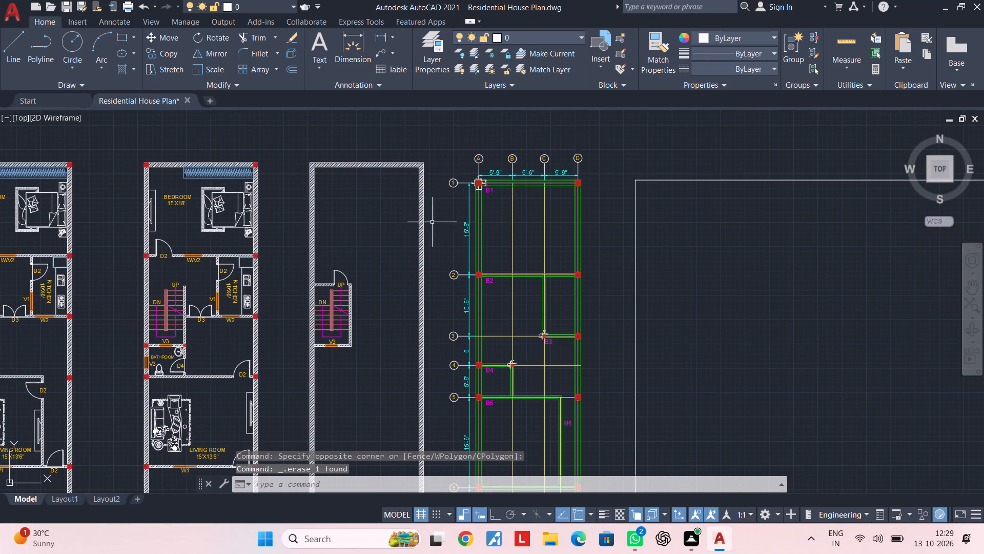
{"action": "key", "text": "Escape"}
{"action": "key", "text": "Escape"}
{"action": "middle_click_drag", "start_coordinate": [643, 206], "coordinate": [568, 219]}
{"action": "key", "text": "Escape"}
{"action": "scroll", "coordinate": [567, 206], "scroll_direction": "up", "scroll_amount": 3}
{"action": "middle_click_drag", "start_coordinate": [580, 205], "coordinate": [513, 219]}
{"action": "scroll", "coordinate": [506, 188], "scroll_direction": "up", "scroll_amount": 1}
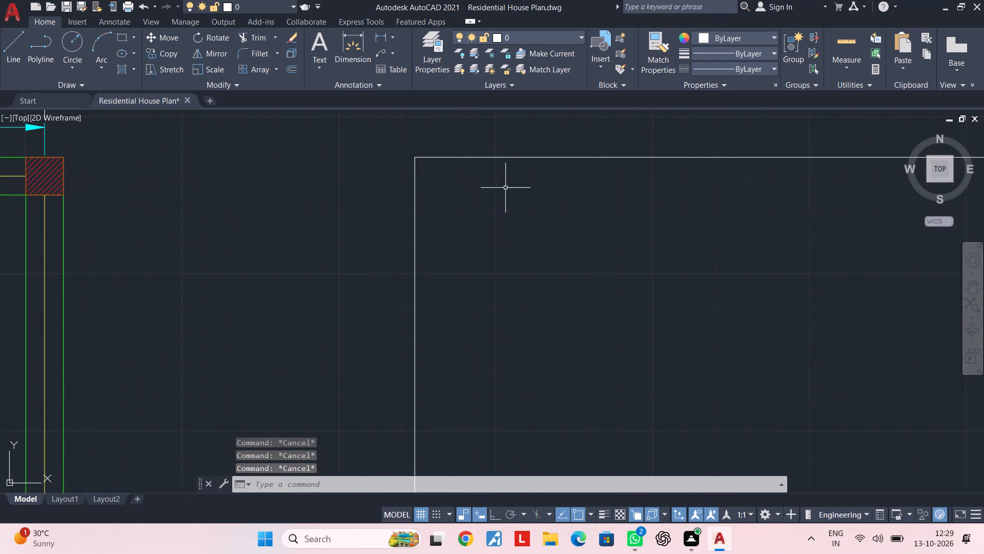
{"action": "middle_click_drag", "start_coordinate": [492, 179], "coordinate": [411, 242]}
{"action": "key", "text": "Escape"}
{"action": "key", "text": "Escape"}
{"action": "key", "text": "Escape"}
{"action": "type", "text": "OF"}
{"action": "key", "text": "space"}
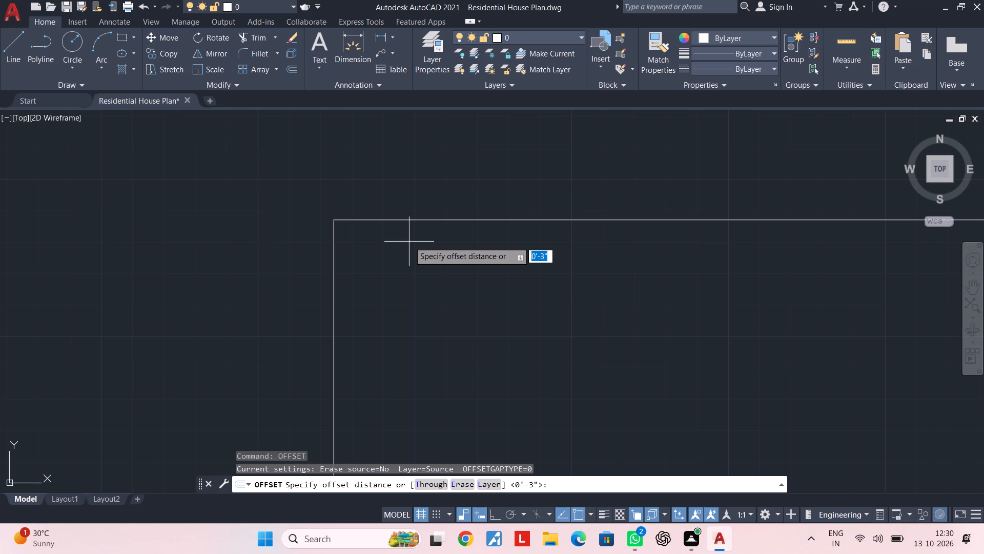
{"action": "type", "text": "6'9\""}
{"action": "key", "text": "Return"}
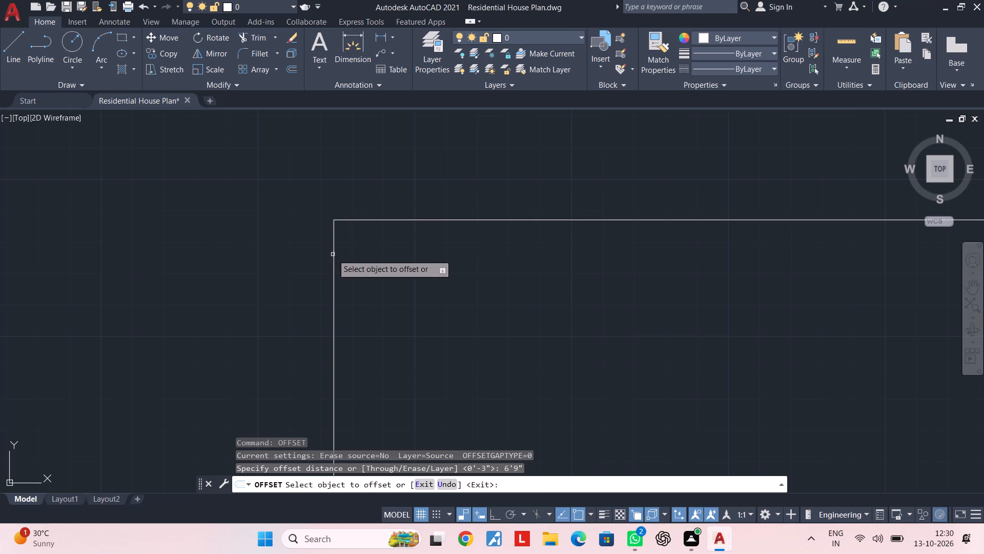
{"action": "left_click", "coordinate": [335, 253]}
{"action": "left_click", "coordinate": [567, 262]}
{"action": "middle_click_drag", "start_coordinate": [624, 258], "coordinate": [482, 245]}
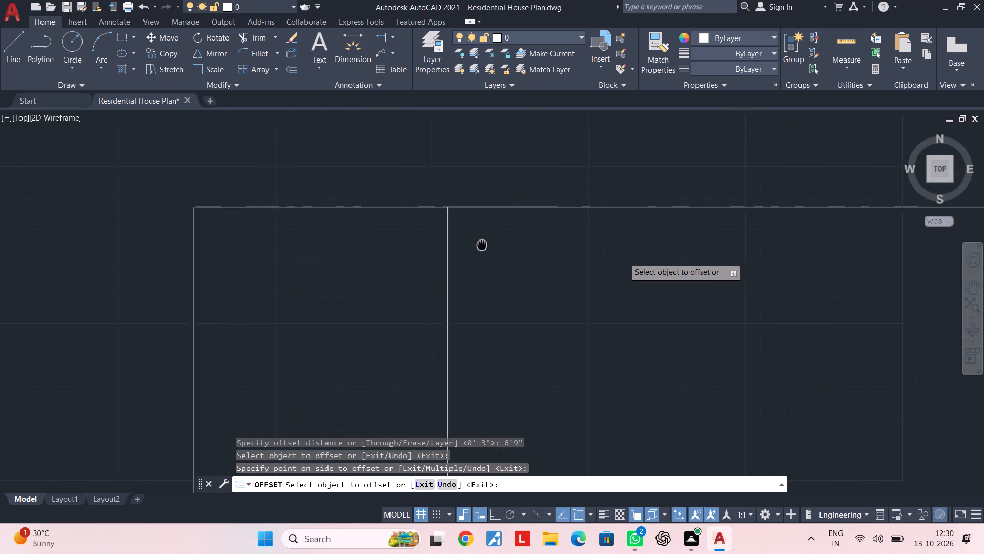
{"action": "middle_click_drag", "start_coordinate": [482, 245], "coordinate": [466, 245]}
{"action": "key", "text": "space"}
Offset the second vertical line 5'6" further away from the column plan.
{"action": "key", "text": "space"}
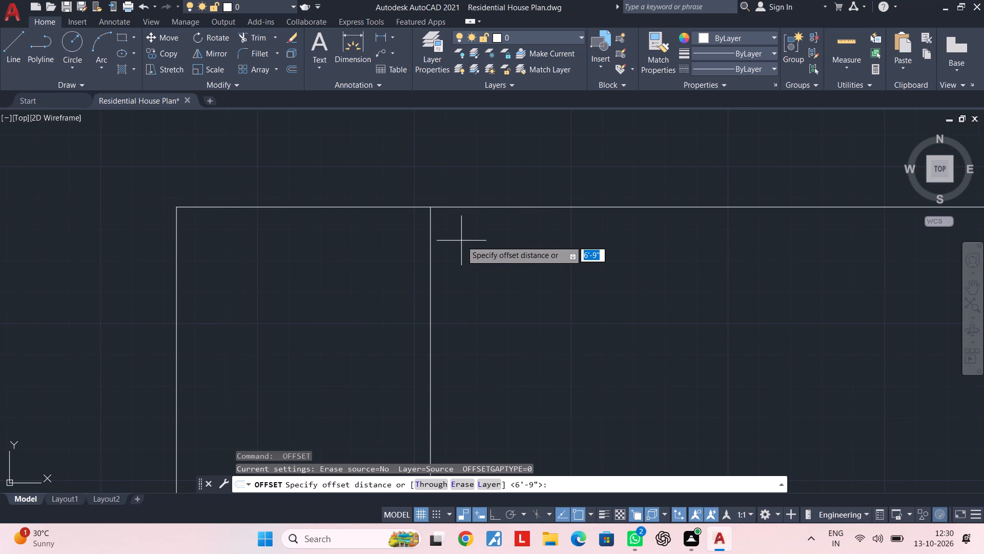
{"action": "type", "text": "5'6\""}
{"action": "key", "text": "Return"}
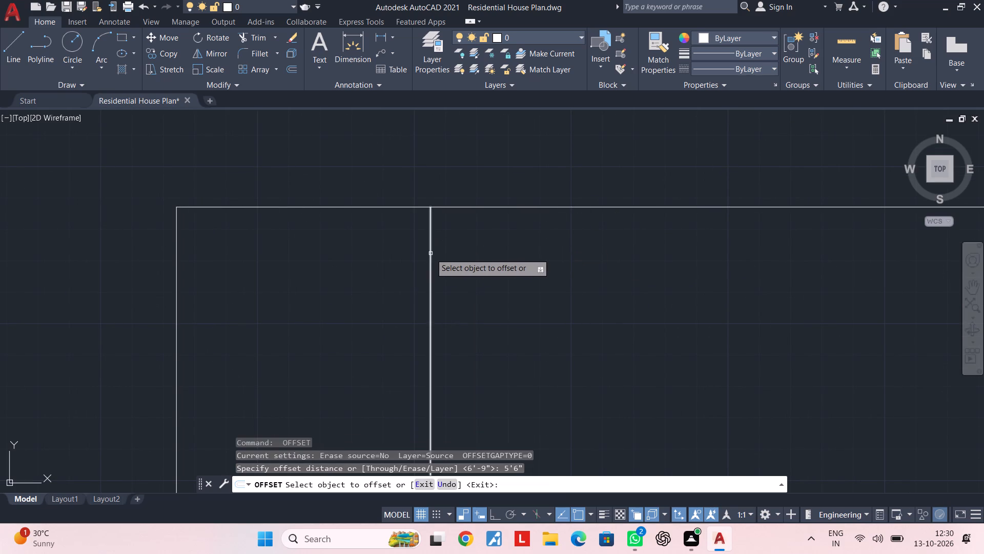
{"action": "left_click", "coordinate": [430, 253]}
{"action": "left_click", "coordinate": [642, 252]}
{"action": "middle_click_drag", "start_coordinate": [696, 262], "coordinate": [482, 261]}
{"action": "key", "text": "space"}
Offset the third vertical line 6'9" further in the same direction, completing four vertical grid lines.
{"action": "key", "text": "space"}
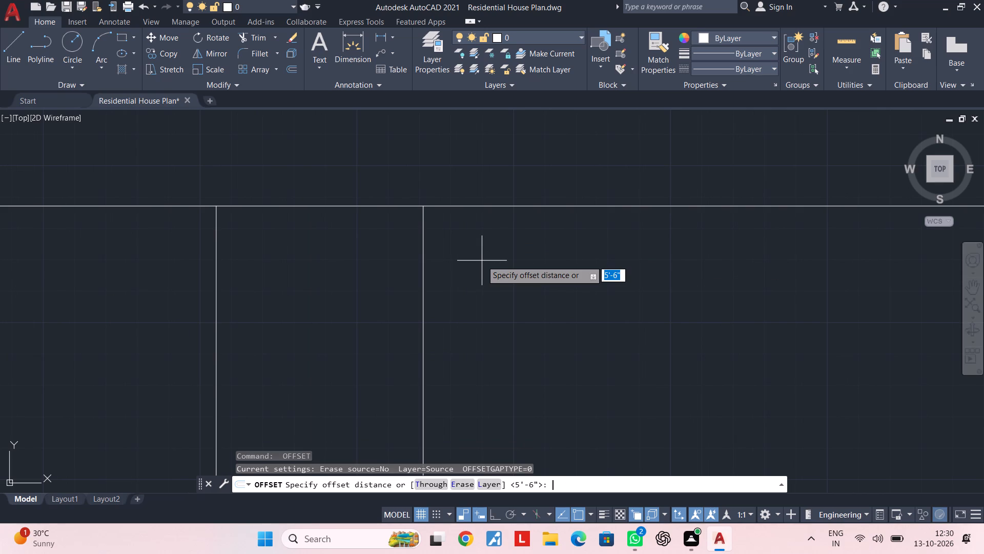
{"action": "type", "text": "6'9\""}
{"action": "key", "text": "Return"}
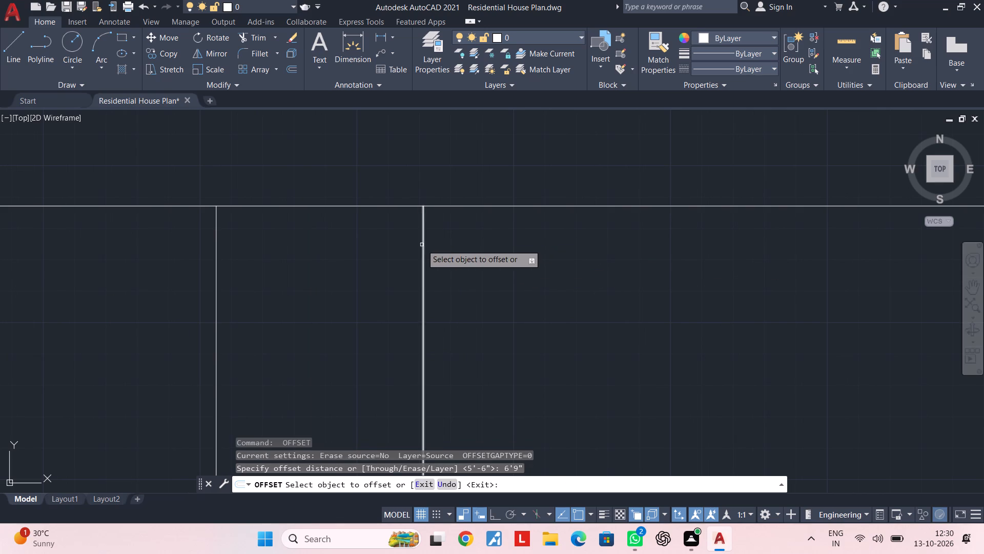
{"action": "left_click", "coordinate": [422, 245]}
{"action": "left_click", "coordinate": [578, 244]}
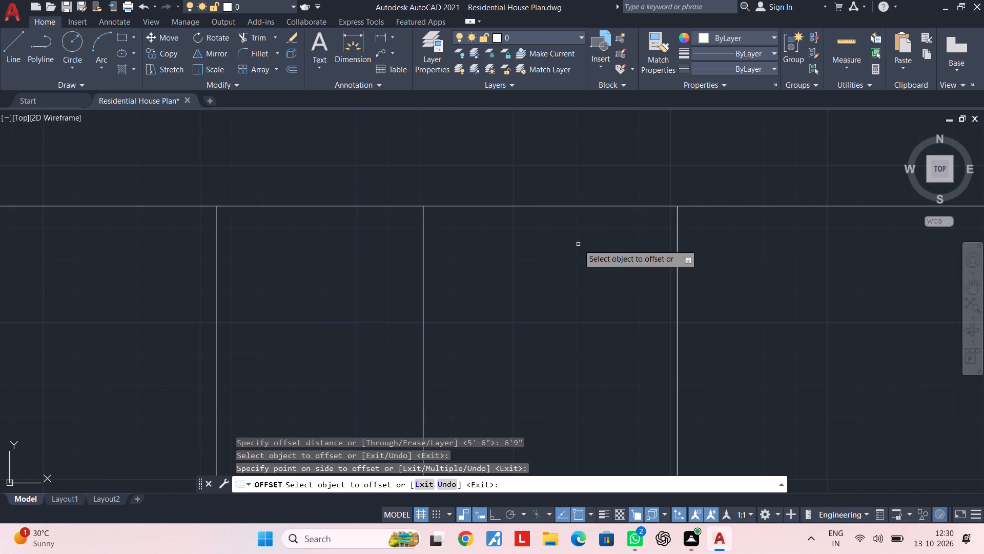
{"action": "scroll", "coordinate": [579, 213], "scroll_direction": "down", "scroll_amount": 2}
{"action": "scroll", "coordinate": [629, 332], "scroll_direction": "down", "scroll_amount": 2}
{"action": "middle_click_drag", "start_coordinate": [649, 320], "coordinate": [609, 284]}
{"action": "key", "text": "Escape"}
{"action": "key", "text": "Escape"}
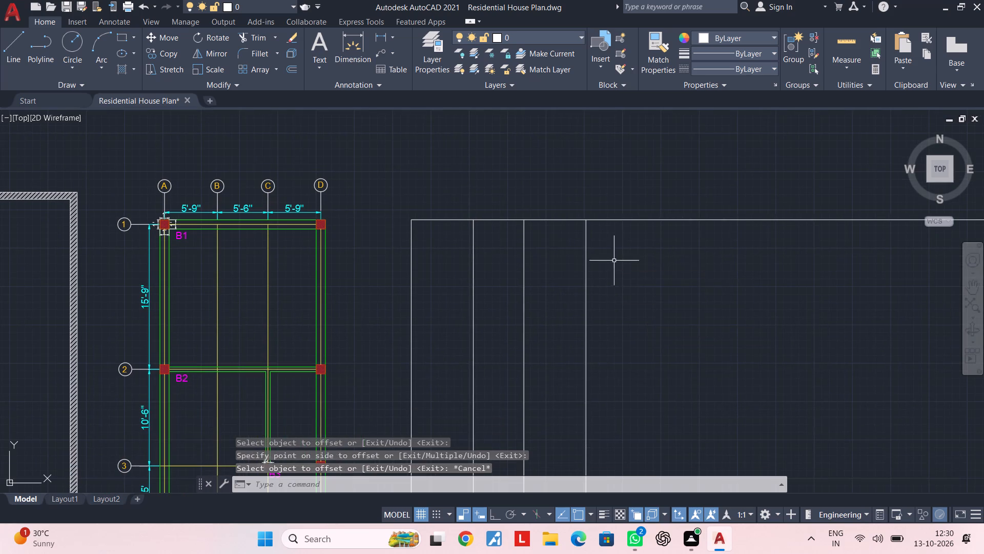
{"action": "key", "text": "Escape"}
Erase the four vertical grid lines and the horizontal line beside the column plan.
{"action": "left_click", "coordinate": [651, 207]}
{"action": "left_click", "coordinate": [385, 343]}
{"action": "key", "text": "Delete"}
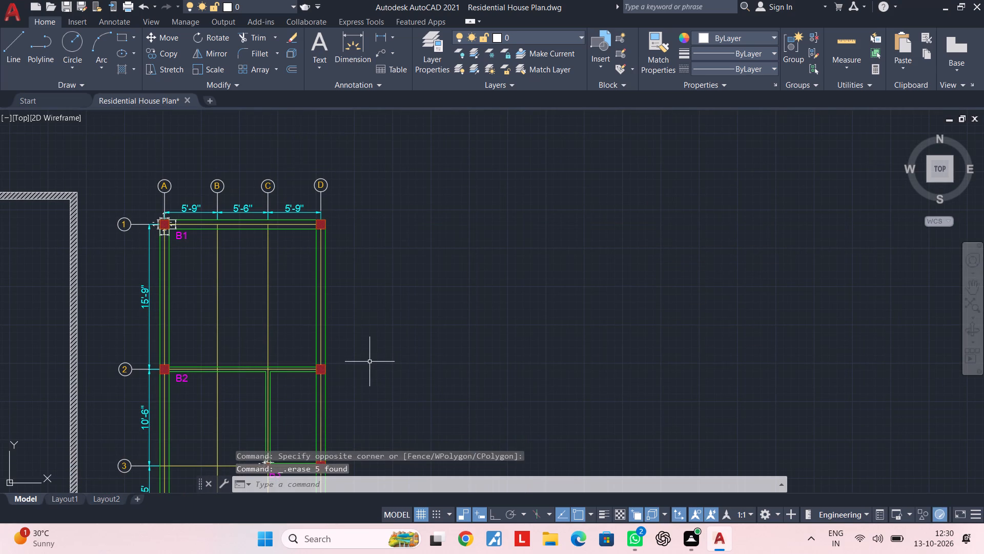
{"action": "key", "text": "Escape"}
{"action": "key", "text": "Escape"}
Examine the grid spacings, column size dimensions and beam layout of the column plan from grid line 1 to 5.
{"action": "scroll", "coordinate": [206, 228], "scroll_direction": "up", "scroll_amount": 3}
{"action": "middle_click_drag", "start_coordinate": [191, 227], "coordinate": [186, 290]}
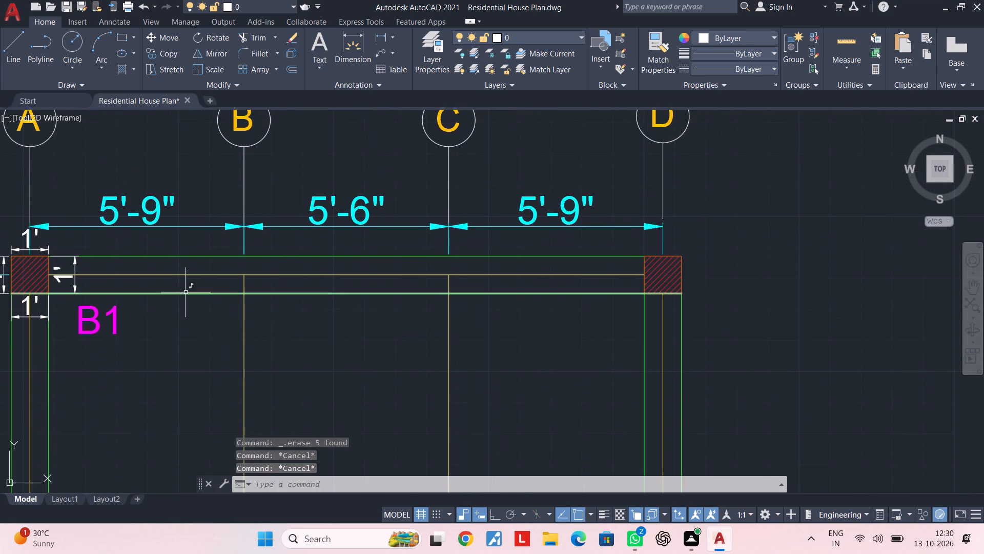
{"action": "key", "text": "Escape"}
{"action": "key", "text": "Escape"}
{"action": "middle_click_drag", "start_coordinate": [152, 302], "coordinate": [219, 302]}
{"action": "key", "text": "Escape"}
{"action": "key", "text": "Escape"}
{"action": "middle_click_drag", "start_coordinate": [267, 325], "coordinate": [260, 203]}
{"action": "key", "text": "Escape"}
{"action": "scroll", "coordinate": [280, 252], "scroll_direction": "down", "scroll_amount": 3}
{"action": "middle_click_drag", "start_coordinate": [283, 262], "coordinate": [288, 191]}
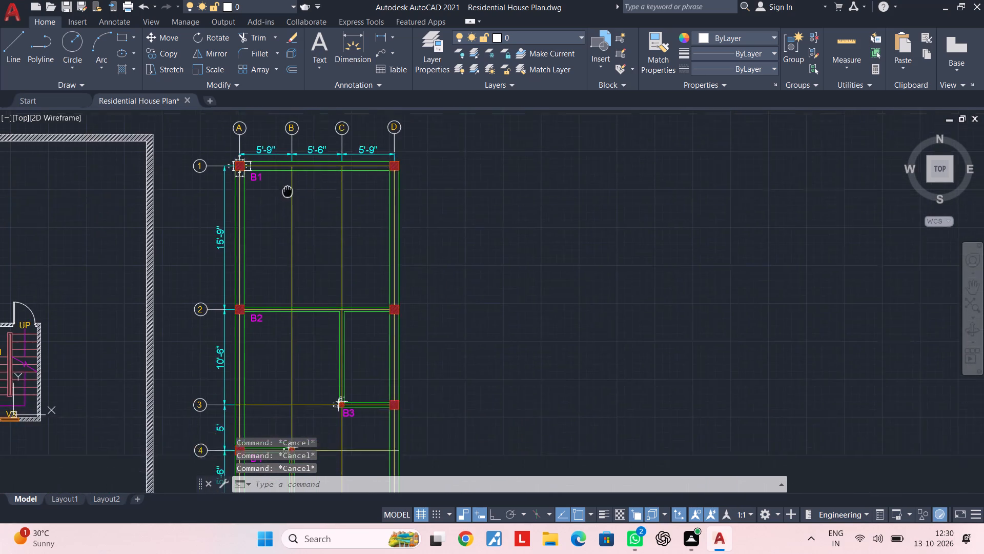
{"action": "middle_click_drag", "start_coordinate": [288, 191], "coordinate": [289, 180]}
{"action": "middle_click_drag", "start_coordinate": [293, 255], "coordinate": [312, 124]}
{"action": "scroll", "coordinate": [305, 328], "scroll_direction": "up", "scroll_amount": 3}
{"action": "scroll", "coordinate": [309, 329], "scroll_direction": "down", "scroll_amount": 3}
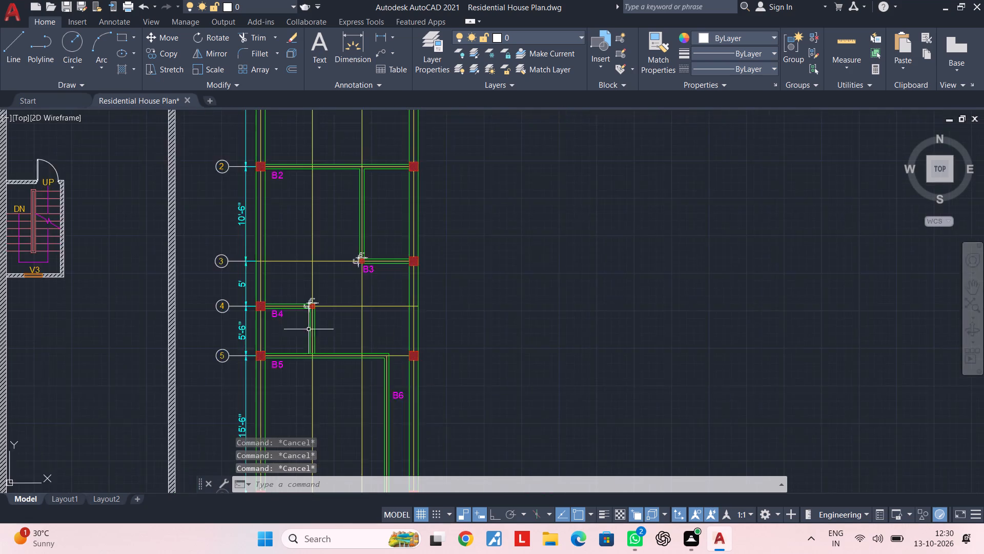
Examine the column plan from grid line 1 to 7, including the beam layout and the spacings between grids A to D.
{"action": "middle_click_drag", "start_coordinate": [309, 329], "coordinate": [319, 255]}
{"action": "scroll", "coordinate": [320, 267], "scroll_direction": "up", "scroll_amount": 3}
{"action": "scroll", "coordinate": [321, 288], "scroll_direction": "down", "scroll_amount": 2}
{"action": "middle_click_drag", "start_coordinate": [321, 287], "coordinate": [332, 174]}
{"action": "scroll", "coordinate": [335, 325], "scroll_direction": "down", "scroll_amount": 1}
{"action": "middle_click_drag", "start_coordinate": [335, 322], "coordinate": [335, 184]}
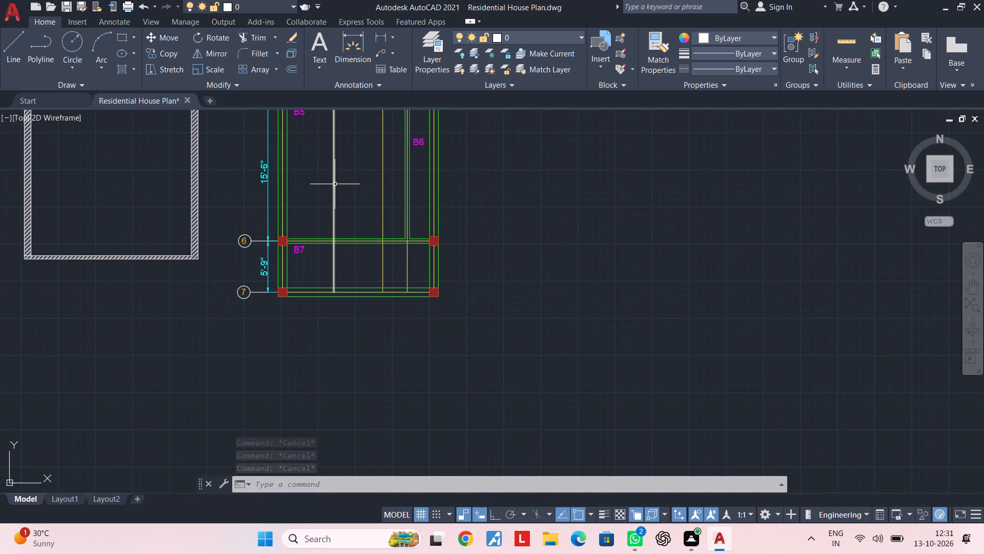
{"action": "middle_click_drag", "start_coordinate": [335, 185], "coordinate": [322, 359]}
{"action": "middle_click_drag", "start_coordinate": [322, 319], "coordinate": [321, 398]}
{"action": "scroll", "coordinate": [321, 387], "scroll_direction": "down", "scroll_amount": 1}
{"action": "middle_click_drag", "start_coordinate": [321, 387], "coordinate": [319, 425]}
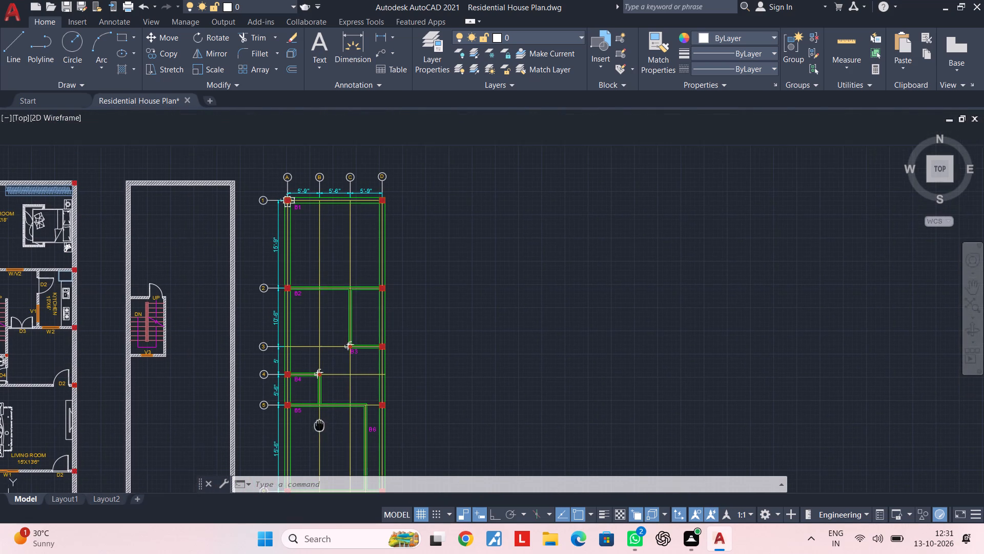
{"action": "middle_click_drag", "start_coordinate": [319, 425], "coordinate": [319, 426]}
{"action": "scroll", "coordinate": [313, 268], "scroll_direction": "up", "scroll_amount": 2}
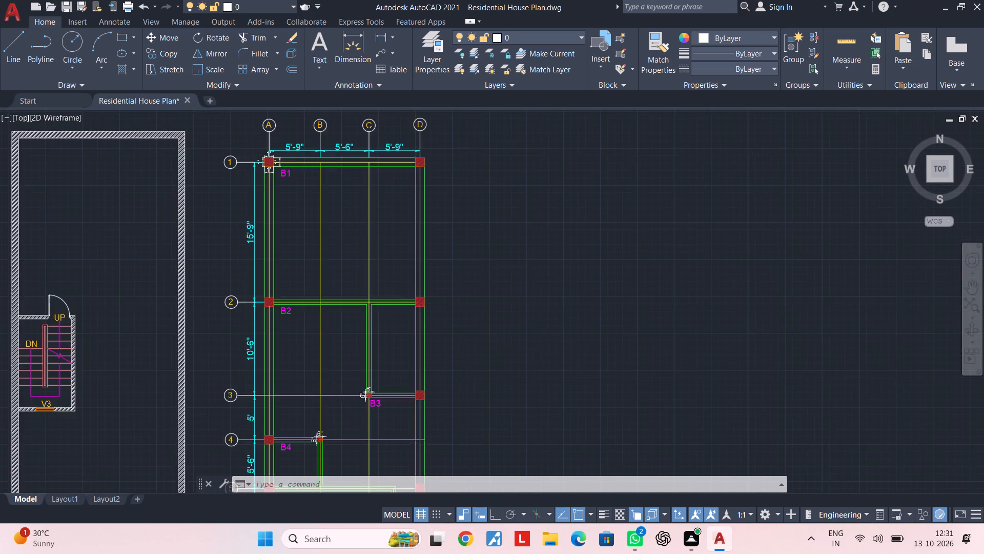
{"action": "middle_click_drag", "start_coordinate": [316, 221], "coordinate": [301, 373]}
{"action": "scroll", "coordinate": [301, 373], "scroll_direction": "up", "scroll_amount": 1}
{"action": "scroll", "coordinate": [301, 348], "scroll_direction": "down", "scroll_amount": 1}
{"action": "middle_click_drag", "start_coordinate": [301, 348], "coordinate": [319, 392]}
{"action": "scroll", "coordinate": [318, 354], "scroll_direction": "up", "scroll_amount": 1}
{"action": "middle_click_drag", "start_coordinate": [336, 374], "coordinate": [339, 354]}
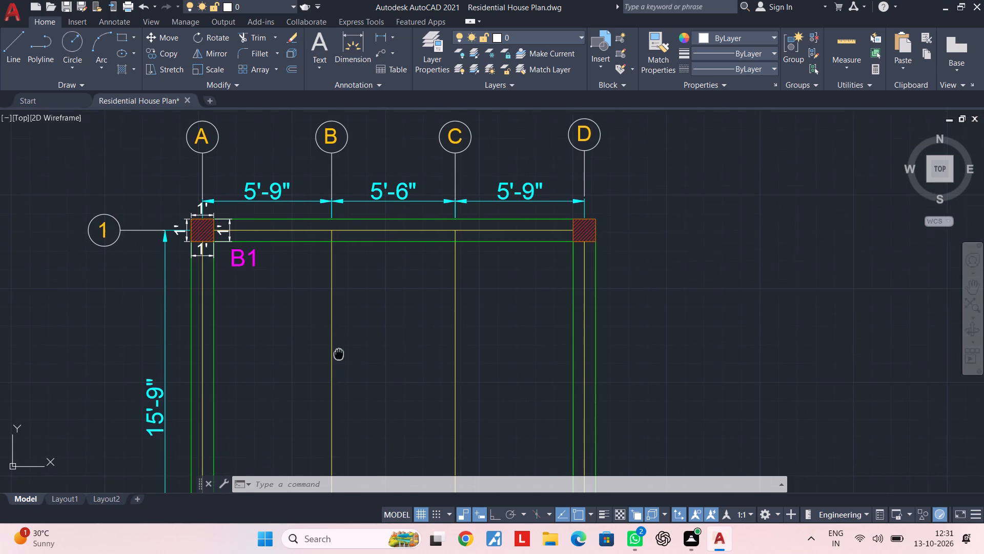
{"action": "middle_click_drag", "start_coordinate": [339, 354], "coordinate": [348, 321]}
{"action": "key", "text": "Escape"}
{"action": "key", "text": "Escape"}
{"action": "key", "text": "Escape"}
Move the vertical centreline at grid B horizontally 1' towards grid C, with Ortho on.
{"action": "left_click", "coordinate": [374, 332]}
{"action": "left_click", "coordinate": [321, 350]}
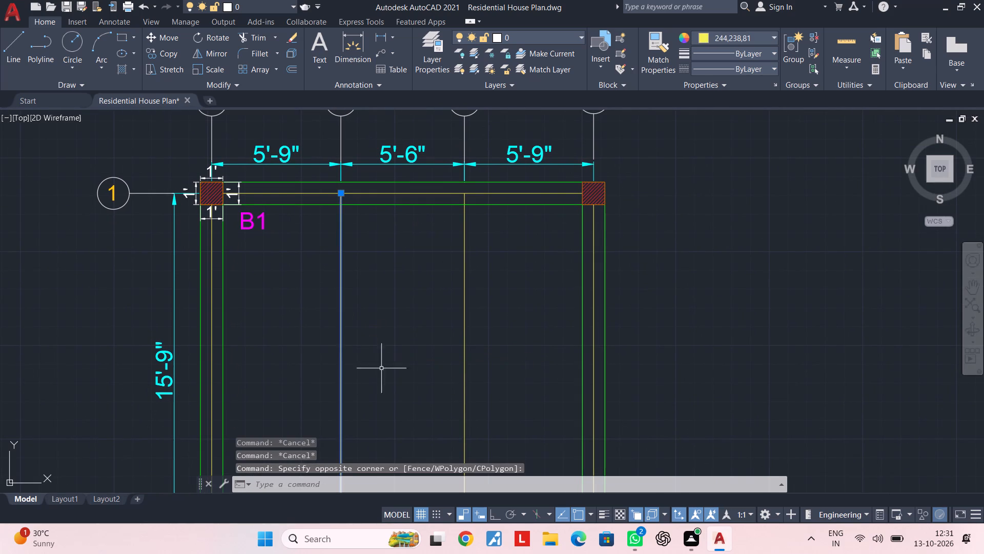
{"action": "middle_click_drag", "start_coordinate": [395, 368], "coordinate": [386, 310]}
{"action": "key", "text": "m"}
{"action": "key", "text": "space"}
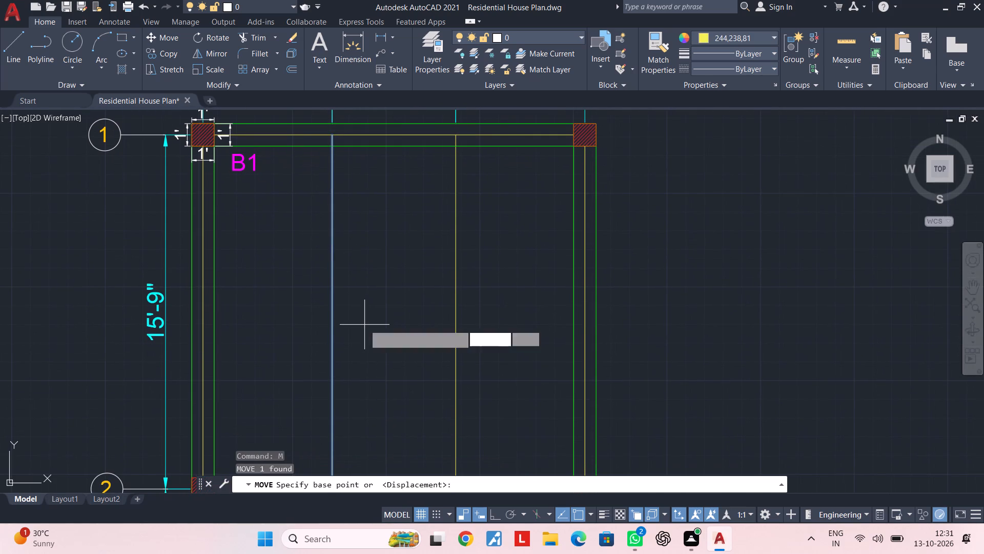
{"action": "left_click", "coordinate": [364, 325]}
{"action": "scroll", "coordinate": [380, 326], "scroll_direction": "down", "scroll_amount": 1}
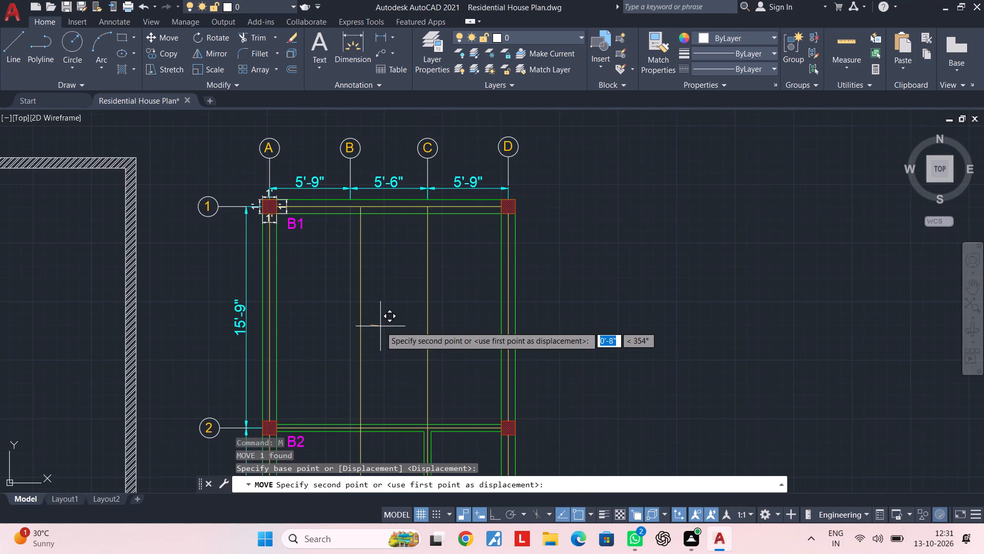
{"action": "middle_click_drag", "start_coordinate": [380, 326], "coordinate": [379, 197]}
{"action": "scroll", "coordinate": [379, 202], "scroll_direction": "down", "scroll_amount": 2}
{"action": "middle_click_drag", "start_coordinate": [379, 205], "coordinate": [377, 253]}
{"action": "scroll", "coordinate": [376, 253], "scroll_direction": "up", "scroll_amount": 2}
{"action": "middle_click_drag", "start_coordinate": [374, 239], "coordinate": [378, 314]}
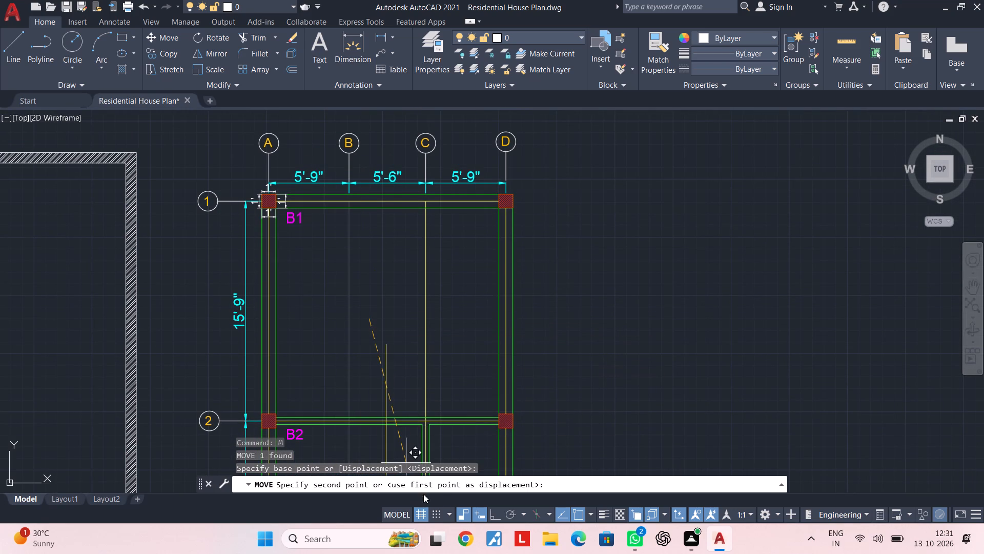
{"action": "left_click", "coordinate": [491, 515]}
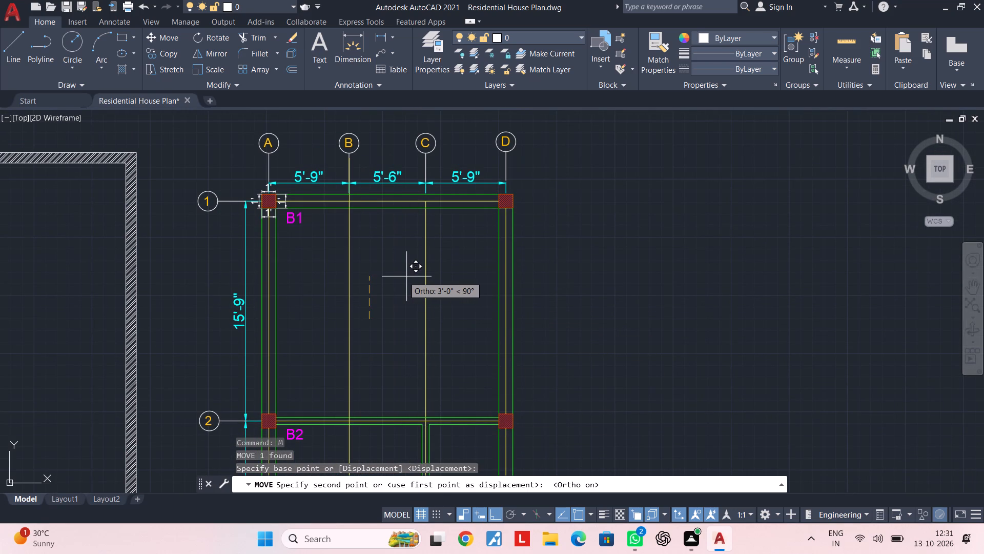
{"action": "scroll", "coordinate": [389, 276], "scroll_direction": "up", "scroll_amount": 2}
{"action": "scroll", "coordinate": [414, 308], "scroll_direction": "down", "scroll_amount": 2}
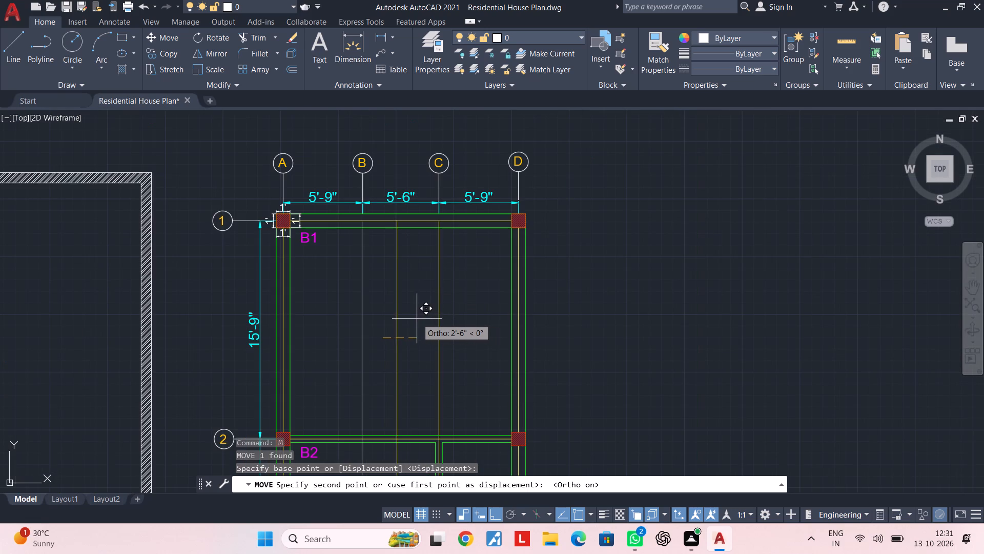
{"action": "type", "text": "1'"}
{"action": "key", "text": "Return"}
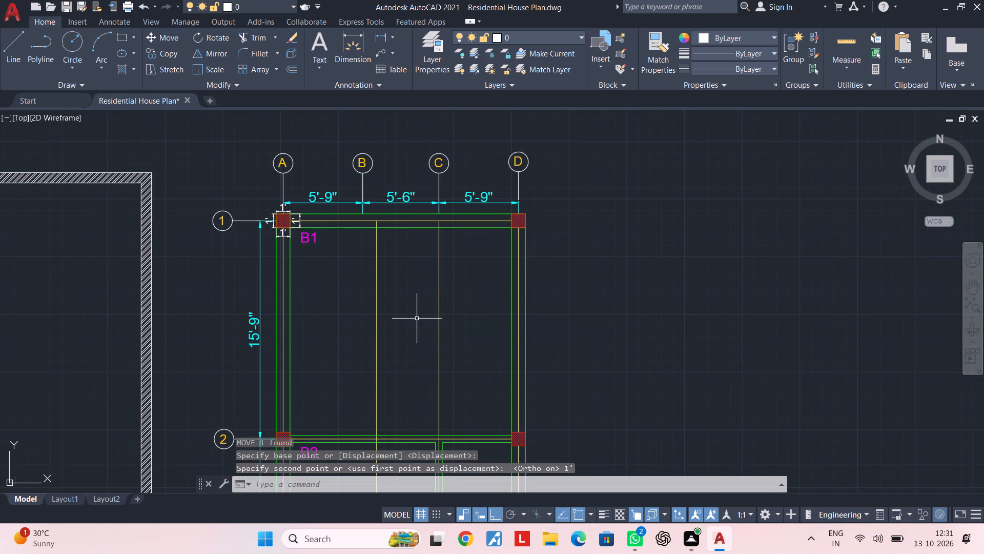
{"action": "key", "text": "Escape"}
{"action": "key", "text": "Escape"}
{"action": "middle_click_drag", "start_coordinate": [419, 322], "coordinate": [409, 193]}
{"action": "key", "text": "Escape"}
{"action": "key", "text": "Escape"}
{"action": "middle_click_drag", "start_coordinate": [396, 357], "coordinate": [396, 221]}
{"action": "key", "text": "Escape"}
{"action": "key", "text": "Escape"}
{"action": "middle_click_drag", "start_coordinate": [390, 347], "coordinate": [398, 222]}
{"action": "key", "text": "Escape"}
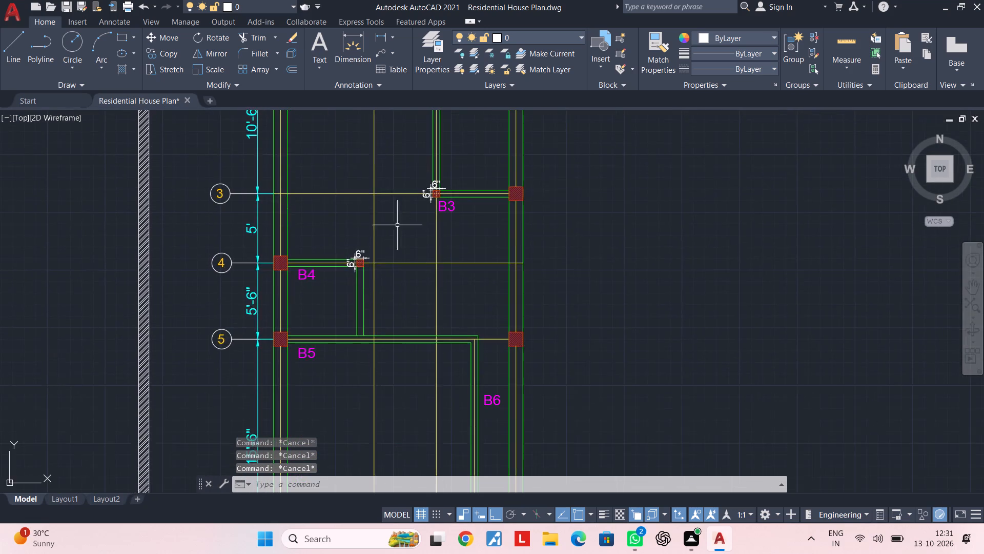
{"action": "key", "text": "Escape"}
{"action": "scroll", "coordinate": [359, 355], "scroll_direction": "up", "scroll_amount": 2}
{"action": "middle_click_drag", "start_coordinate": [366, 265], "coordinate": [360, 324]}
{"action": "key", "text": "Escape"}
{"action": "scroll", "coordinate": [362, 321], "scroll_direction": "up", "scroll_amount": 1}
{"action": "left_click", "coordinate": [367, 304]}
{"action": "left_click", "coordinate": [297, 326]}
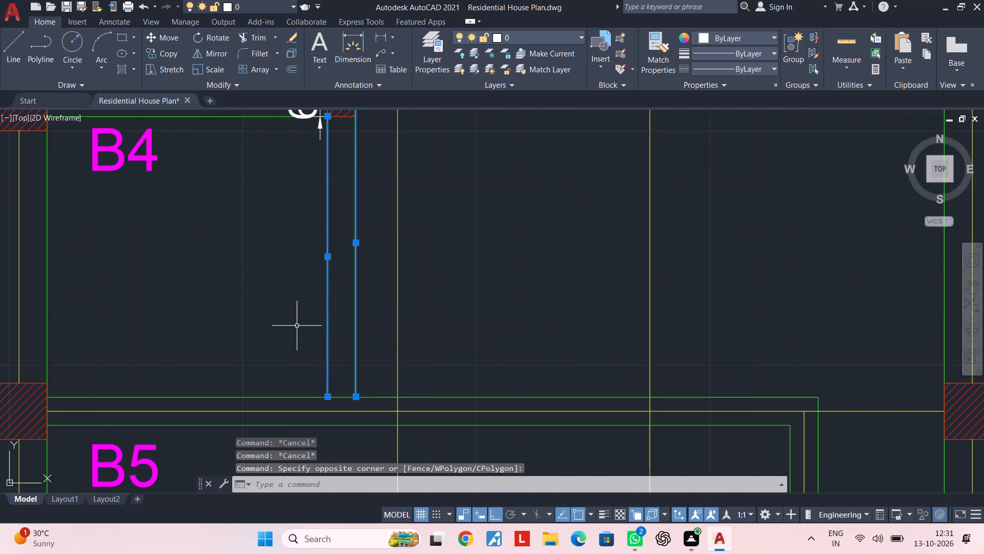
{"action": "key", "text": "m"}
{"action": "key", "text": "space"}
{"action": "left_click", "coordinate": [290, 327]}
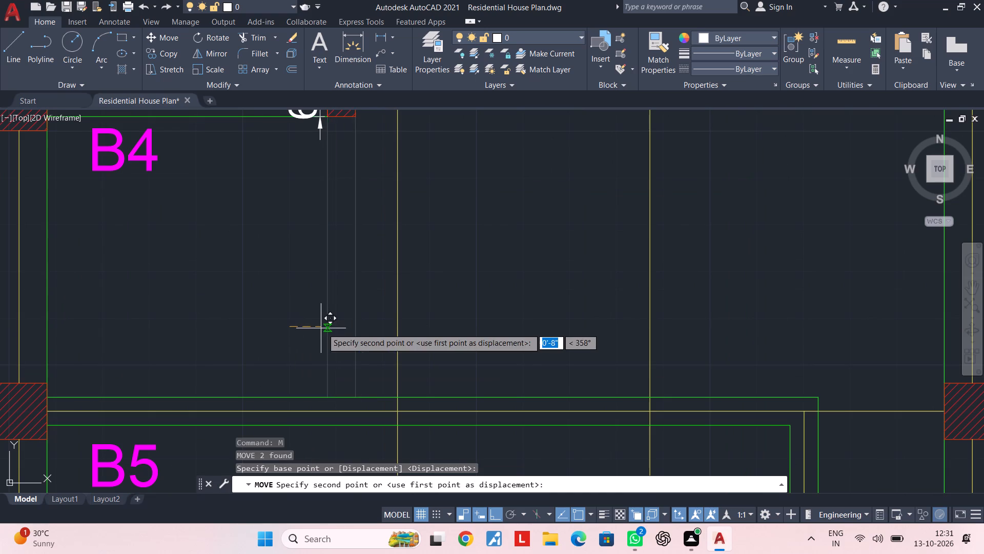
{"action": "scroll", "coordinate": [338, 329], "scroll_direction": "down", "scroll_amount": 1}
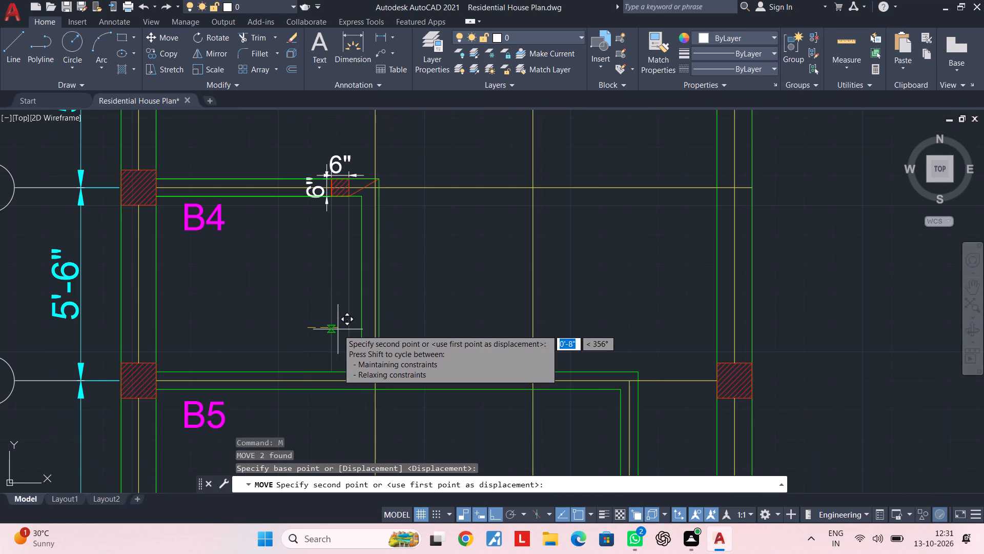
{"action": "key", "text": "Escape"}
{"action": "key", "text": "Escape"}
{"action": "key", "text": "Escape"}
Copy the two vertical beam lines between B4 and B5 1' horizontally so the copies straddle the shifted centreline.
{"action": "middle_click_drag", "start_coordinate": [349, 346], "coordinate": [337, 397]}
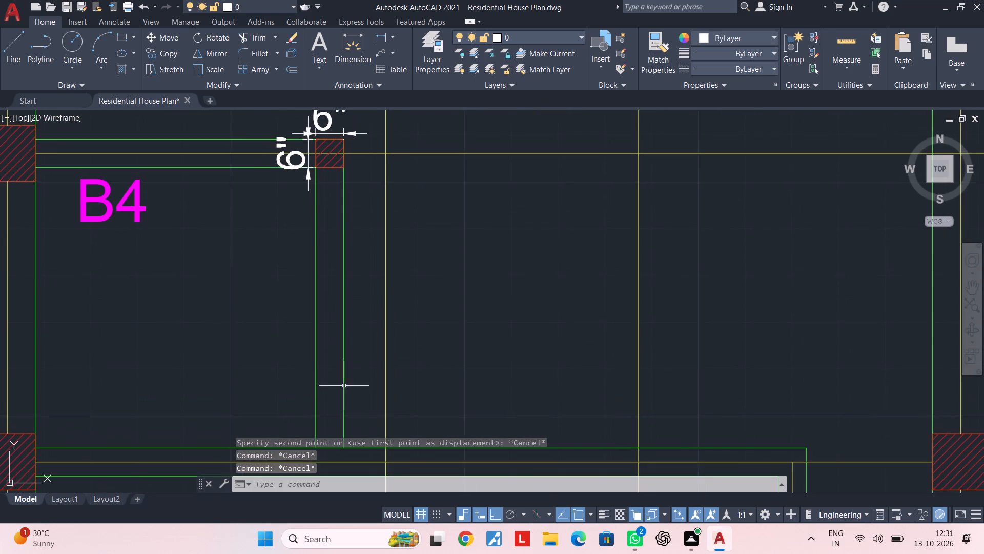
{"action": "scroll", "coordinate": [346, 383], "scroll_direction": "down", "scroll_amount": 2}
{"action": "middle_click_drag", "start_coordinate": [346, 383], "coordinate": [353, 369]}
{"action": "scroll", "coordinate": [354, 354], "scroll_direction": "up", "scroll_amount": 1}
{"action": "left_click", "coordinate": [361, 341]}
{"action": "left_click", "coordinate": [290, 350]}
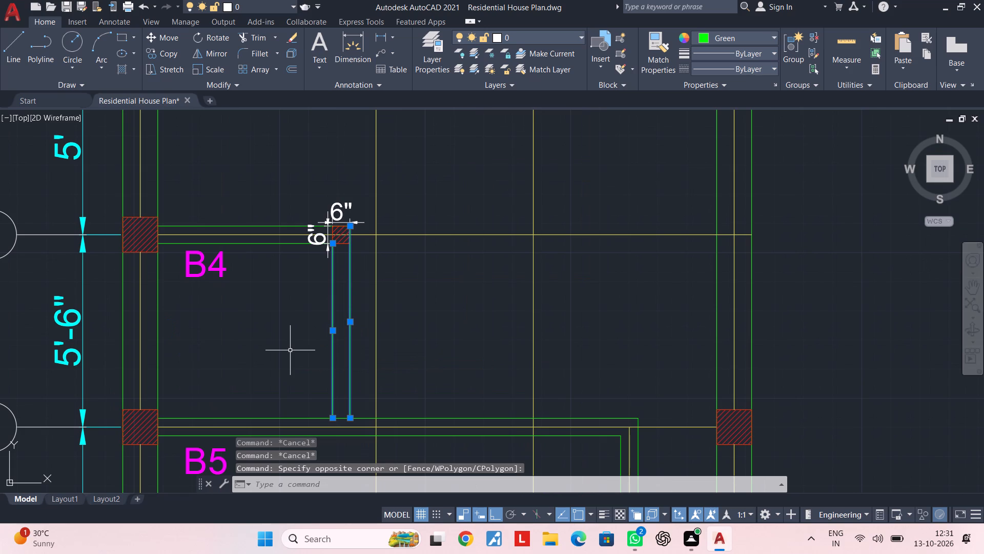
{"action": "key", "text": "c"}
{"action": "key", "text": "o"}
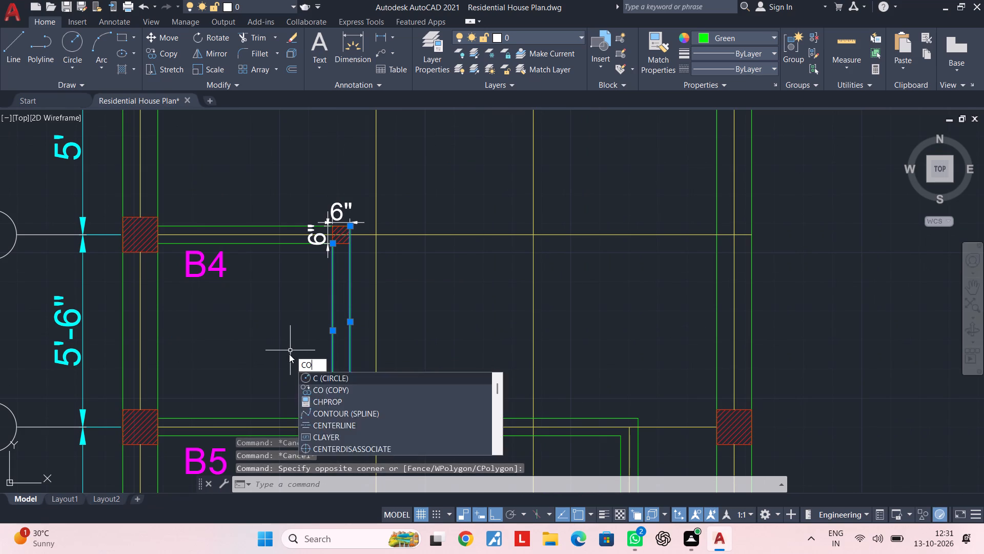
{"action": "key", "text": "space"}
{"action": "scroll", "coordinate": [341, 420], "scroll_direction": "up", "scroll_amount": 1}
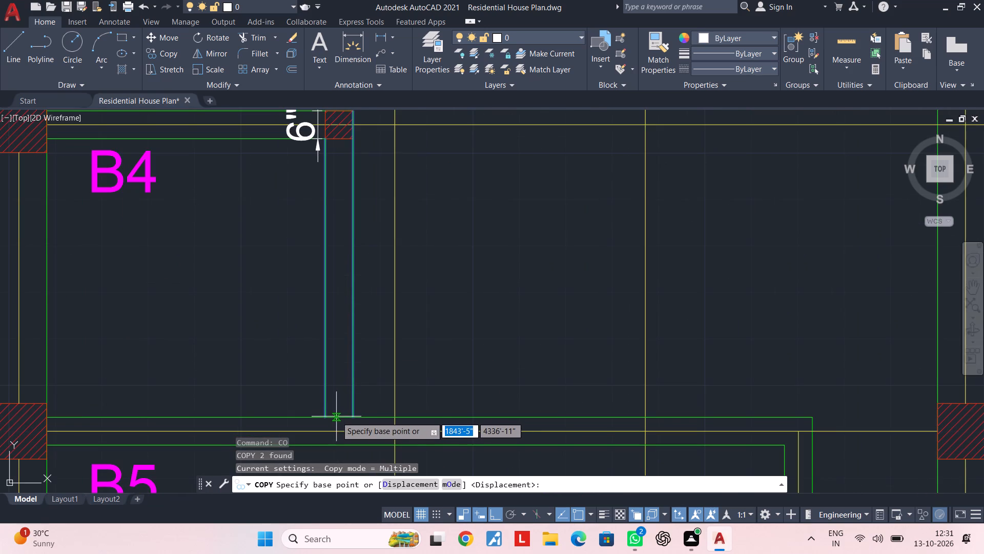
{"action": "middle_click_drag", "start_coordinate": [338, 307], "coordinate": [331, 390]}
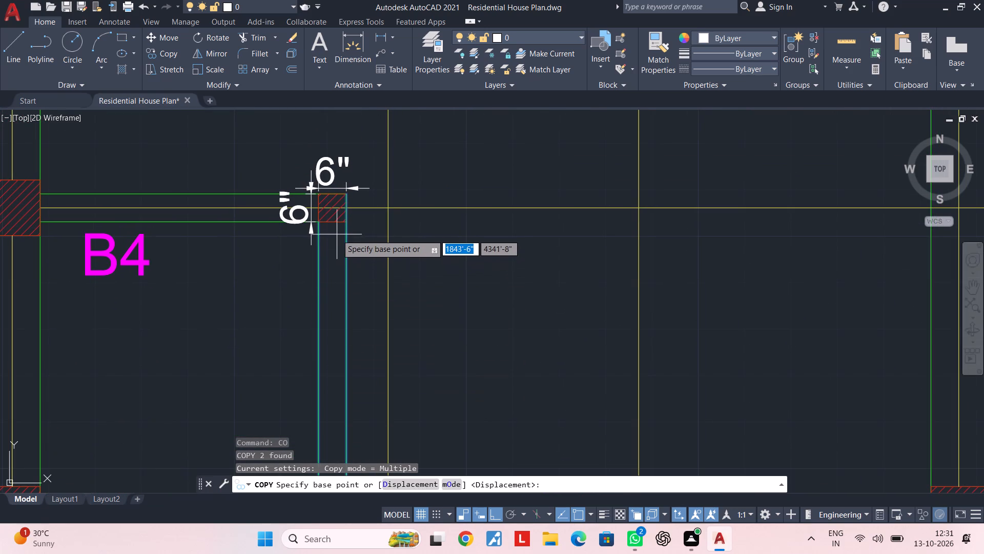
{"action": "left_click", "coordinate": [330, 221]}
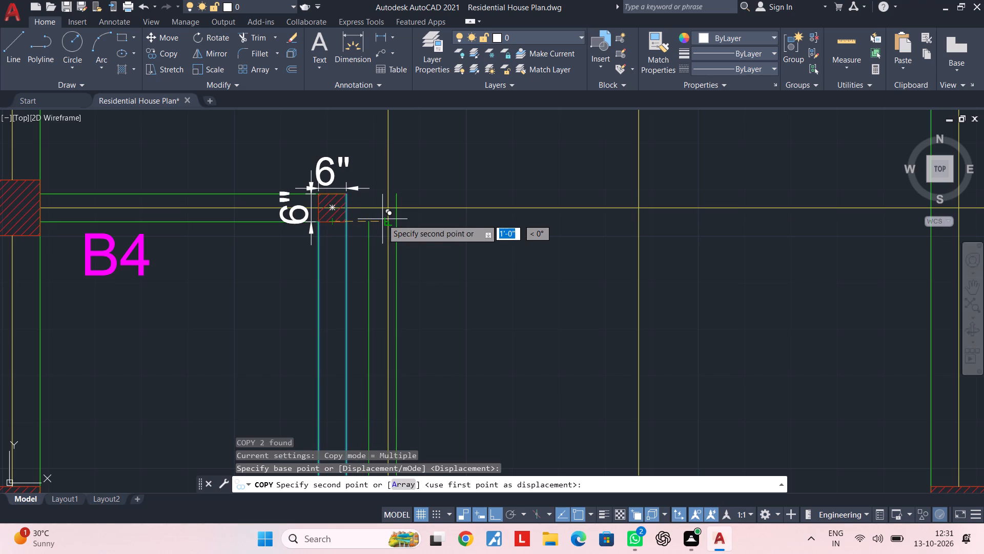
{"action": "double_click", "coordinate": [384, 220]}
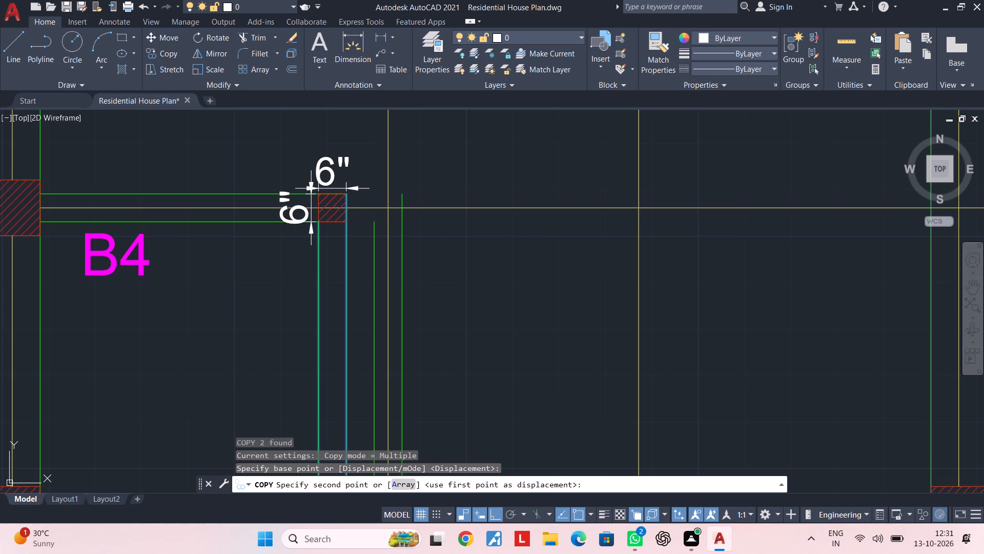
{"action": "key", "text": "Escape"}
{"action": "key", "text": "Escape"}
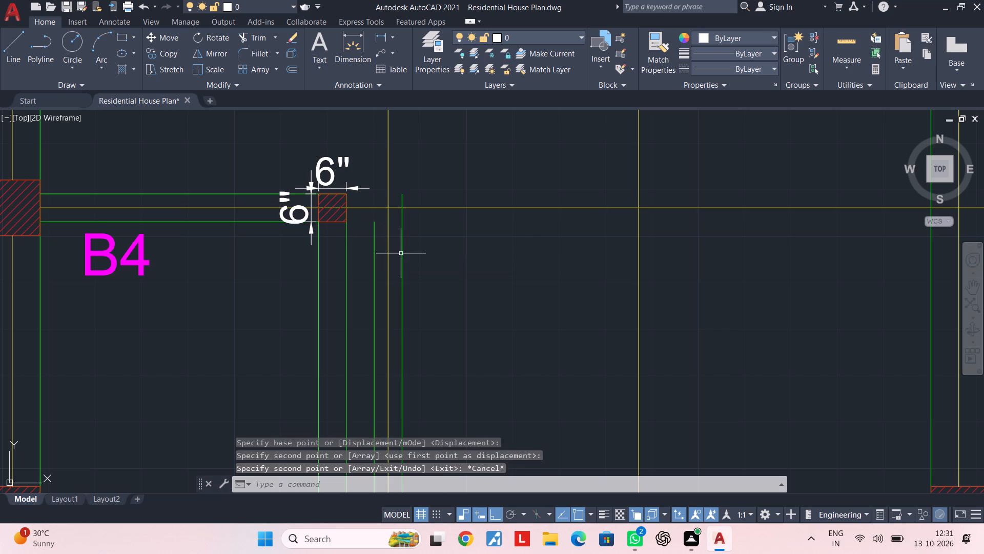
{"action": "key", "text": "Escape"}
{"action": "key", "text": "Escape"}
{"action": "key", "text": "Escape"}
{"action": "key", "text": "Escape"}
{"action": "key", "text": "Escape"}
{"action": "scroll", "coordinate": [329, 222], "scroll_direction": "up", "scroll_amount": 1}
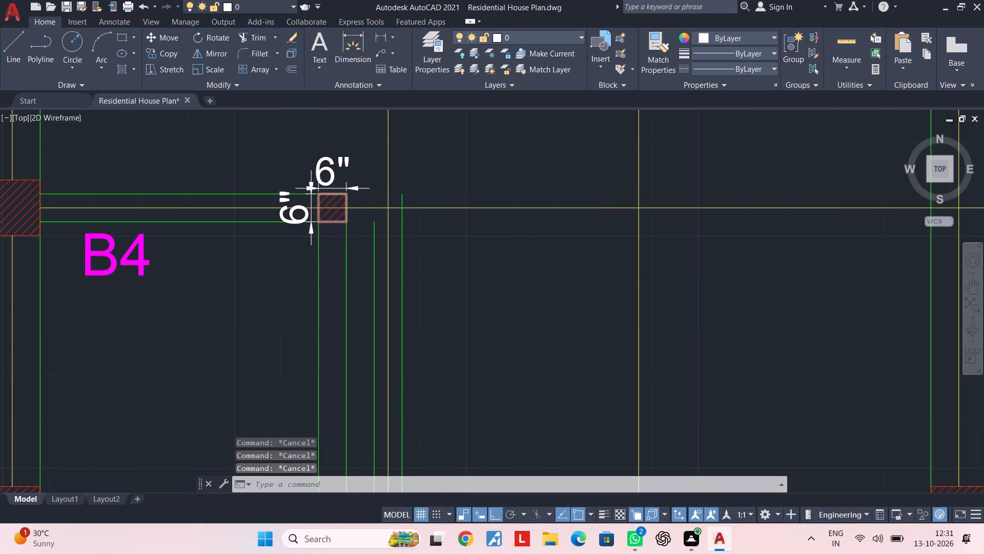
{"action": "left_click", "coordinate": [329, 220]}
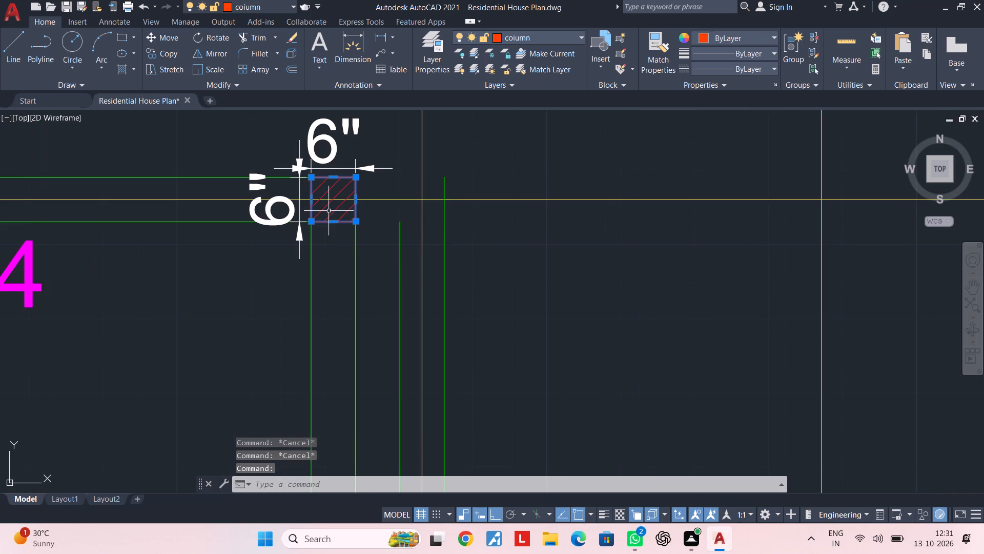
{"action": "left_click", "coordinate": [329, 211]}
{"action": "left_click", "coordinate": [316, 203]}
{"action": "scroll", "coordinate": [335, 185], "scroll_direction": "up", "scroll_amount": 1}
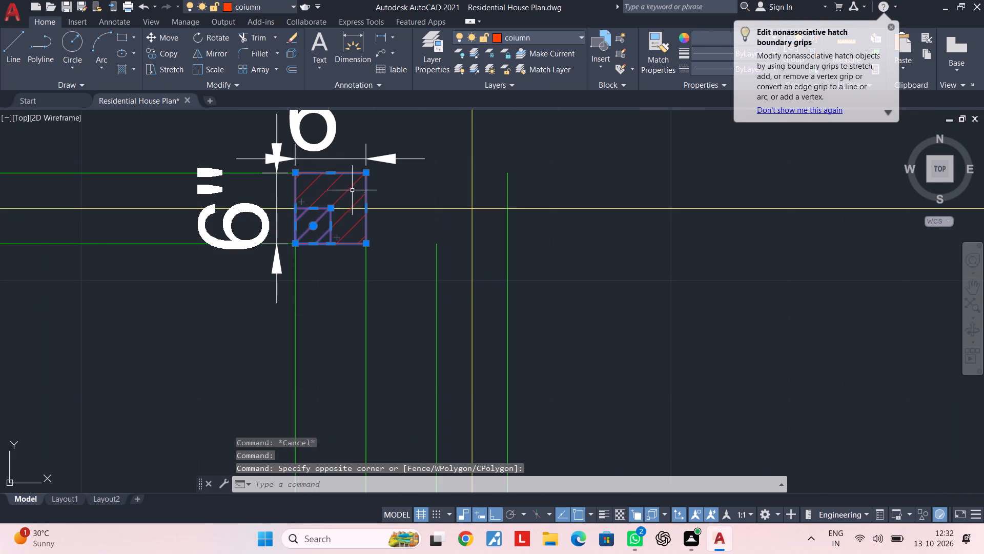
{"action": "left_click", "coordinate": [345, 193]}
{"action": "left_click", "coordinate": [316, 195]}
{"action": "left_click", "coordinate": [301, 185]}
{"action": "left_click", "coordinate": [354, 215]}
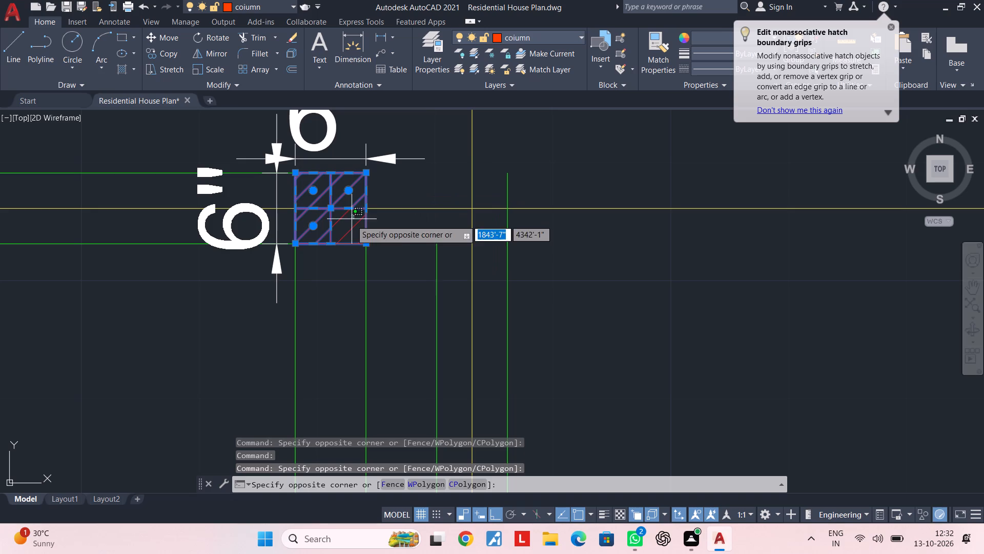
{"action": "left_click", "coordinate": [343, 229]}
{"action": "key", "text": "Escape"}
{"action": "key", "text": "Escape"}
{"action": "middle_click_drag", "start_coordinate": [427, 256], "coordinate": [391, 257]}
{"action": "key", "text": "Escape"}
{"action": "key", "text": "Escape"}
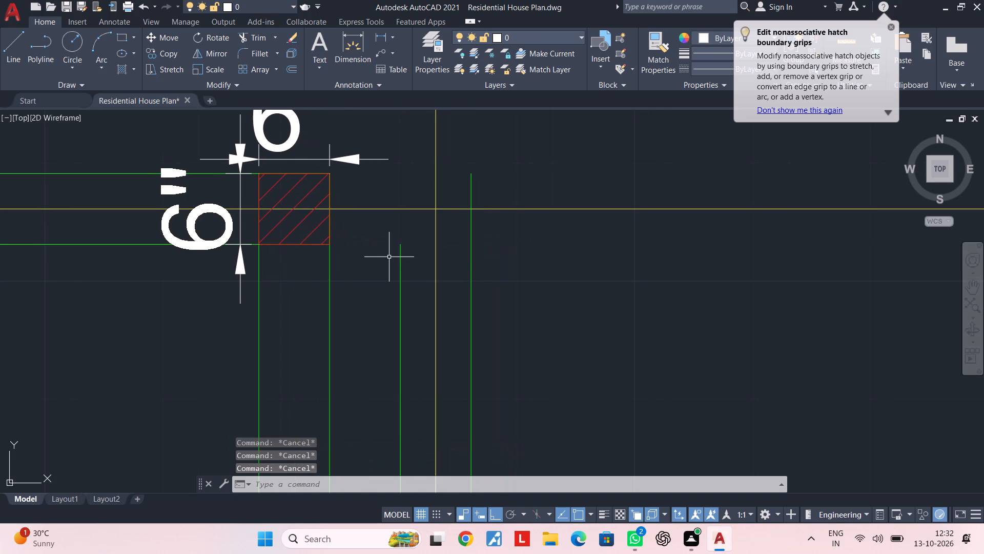
Fillet both horizontal B4 beam lines to the copied vertical beam lines with zero radius, forming the outer and inner corners.
{"action": "type", "text": "F"}
{"action": "key", "text": "space"}
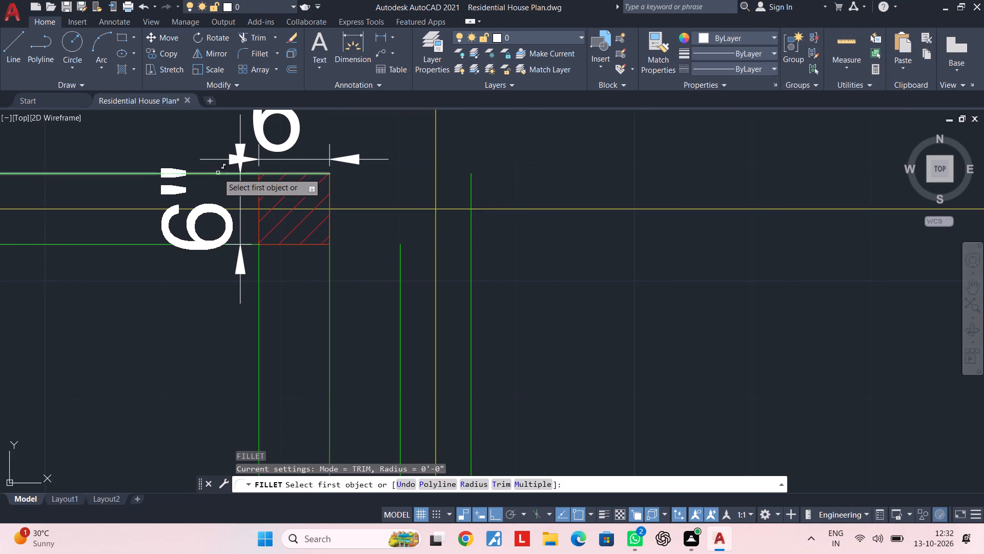
{"action": "left_click", "coordinate": [218, 173]}
{"action": "left_click", "coordinate": [472, 193]}
{"action": "key", "text": "Escape"}
{"action": "key", "text": "space"}
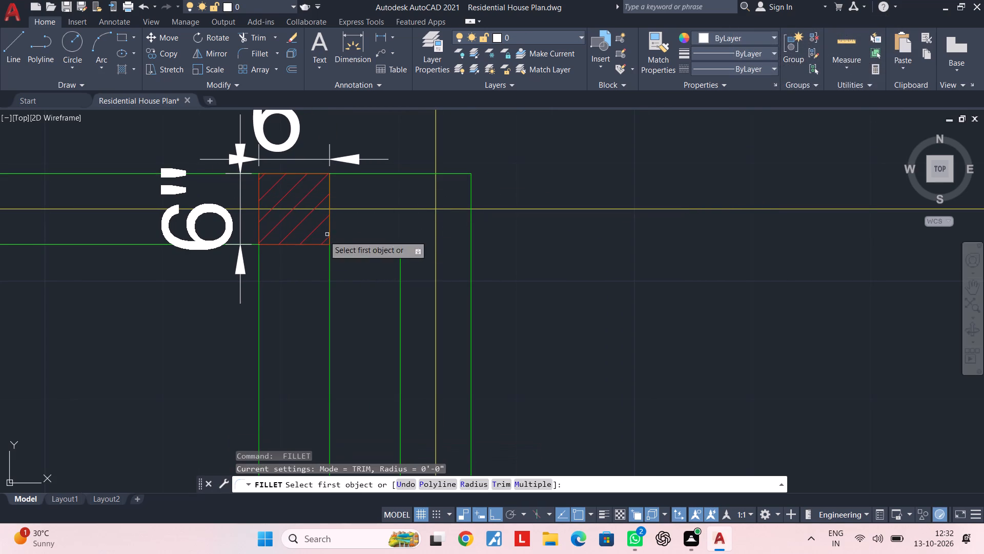
{"action": "left_click", "coordinate": [149, 243]}
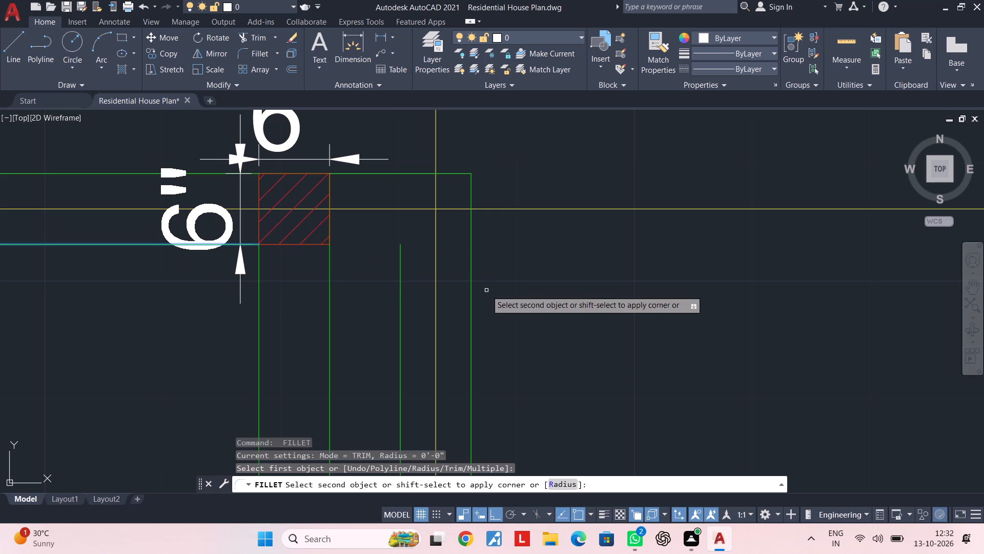
{"action": "left_click", "coordinate": [400, 285]}
{"action": "key", "text": "Escape"}
{"action": "key", "text": "Escape"}
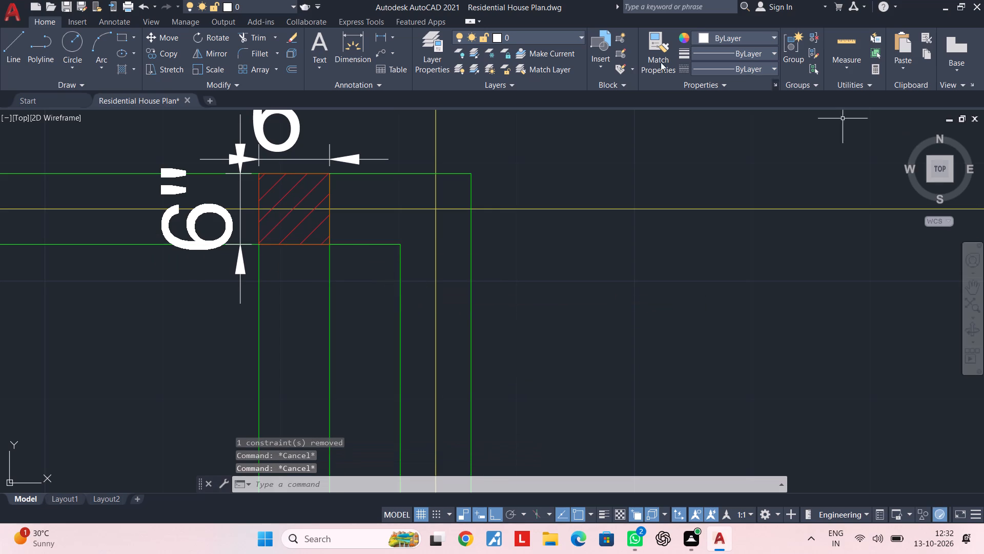
Erase the two original vertical beam lines below the 6" column at the end of B4.
{"action": "scroll", "coordinate": [567, 360], "scroll_direction": "down", "scroll_amount": 1}
{"action": "middle_click_drag", "start_coordinate": [566, 355], "coordinate": [553, 358]}
{"action": "key", "text": "Escape"}
{"action": "middle_click_drag", "start_coordinate": [417, 352], "coordinate": [434, 319]}
{"action": "scroll", "coordinate": [435, 316], "scroll_direction": "up", "scroll_amount": 1}
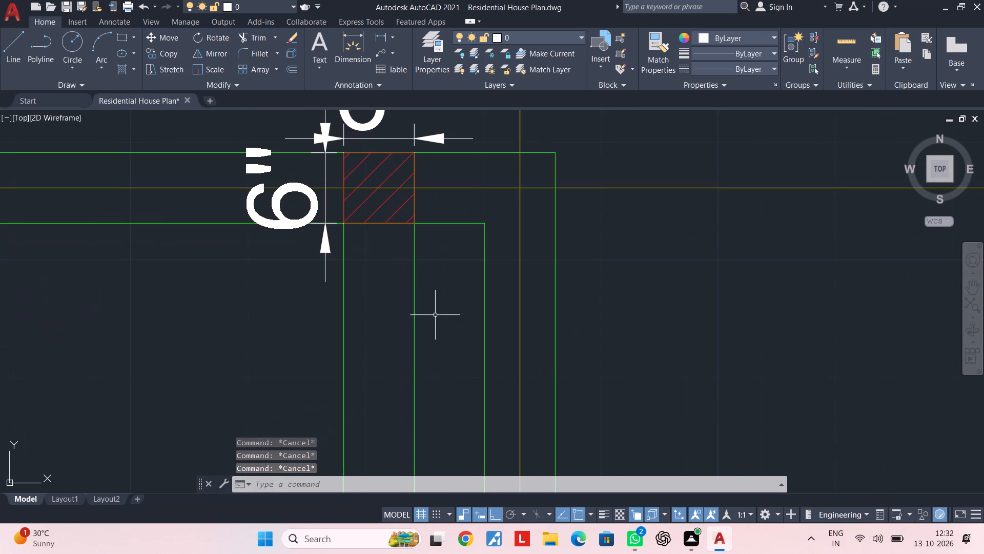
{"action": "left_click", "coordinate": [434, 315]}
{"action": "left_click", "coordinate": [243, 360]}
{"action": "key", "text": "Delete"}
{"action": "key", "text": "Escape"}
{"action": "key", "text": "Escape"}
Copy the hatched 6" column at B4 1' horizontally from its lower corner onto the new beam corner at the shifted grid B centreline.
{"action": "scroll", "coordinate": [361, 303], "scroll_direction": "down", "scroll_amount": 2}
{"action": "middle_click_drag", "start_coordinate": [361, 303], "coordinate": [343, 315]}
{"action": "scroll", "coordinate": [340, 266], "scroll_direction": "up", "scroll_amount": 3}
{"action": "left_click", "coordinate": [313, 227]}
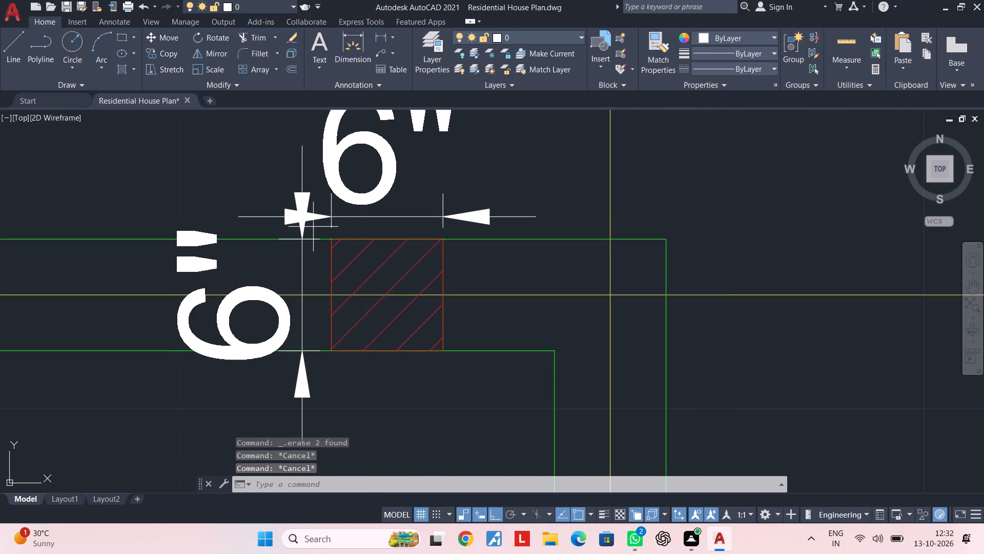
{"action": "left_click", "coordinate": [467, 395]}
{"action": "type", "text": "CO"}
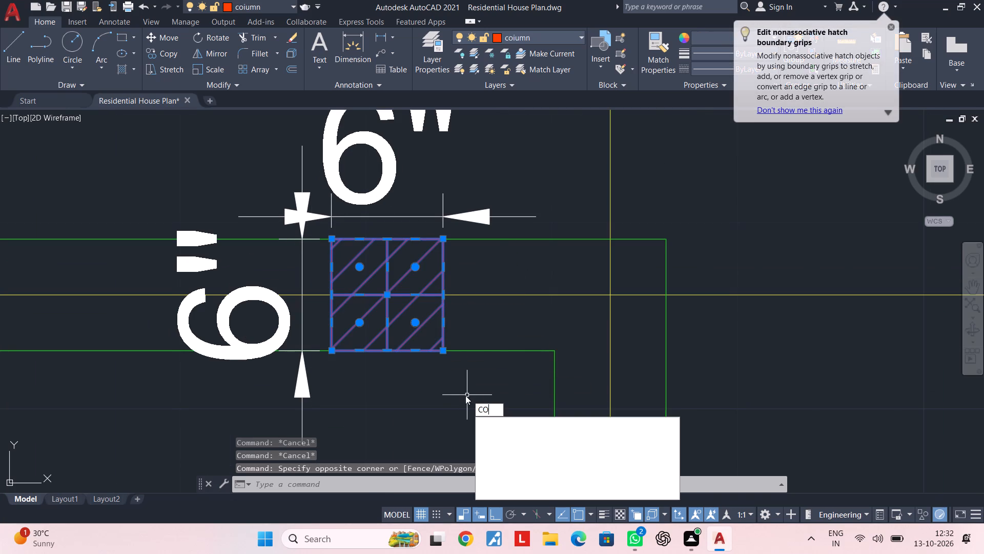
{"action": "key", "text": "space"}
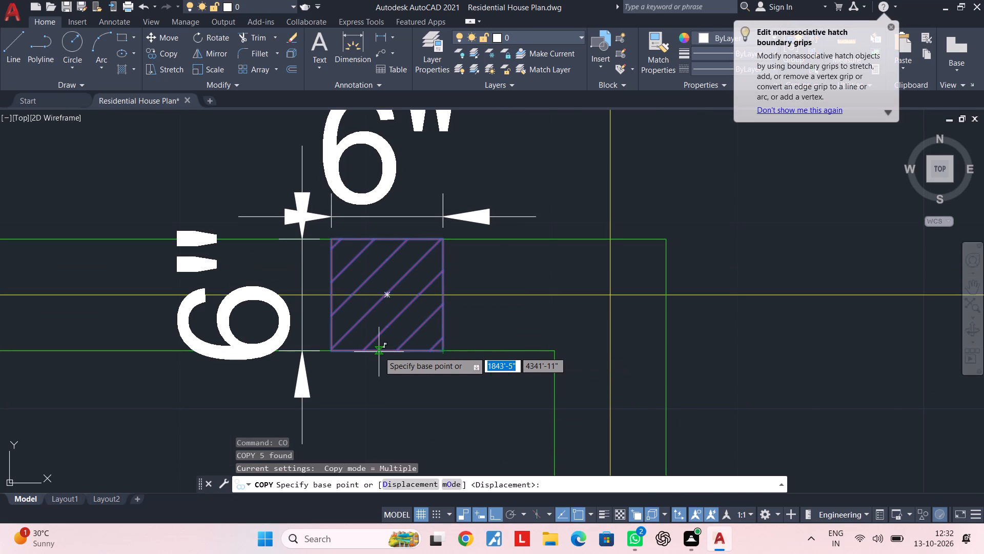
{"action": "double_click", "coordinate": [443, 353]}
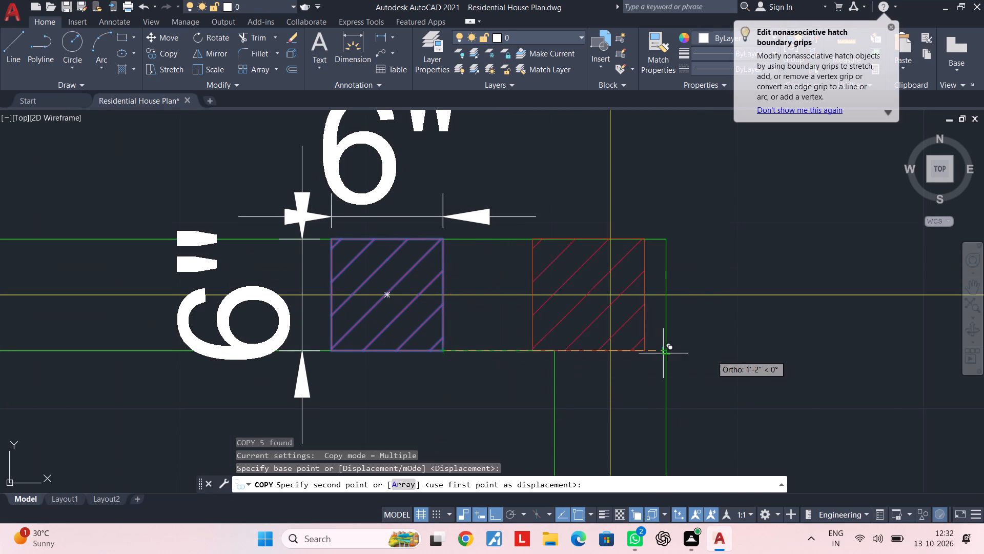
{"action": "left_click", "coordinate": [665, 350]}
{"action": "key", "text": "Escape"}
{"action": "key", "text": "Escape"}
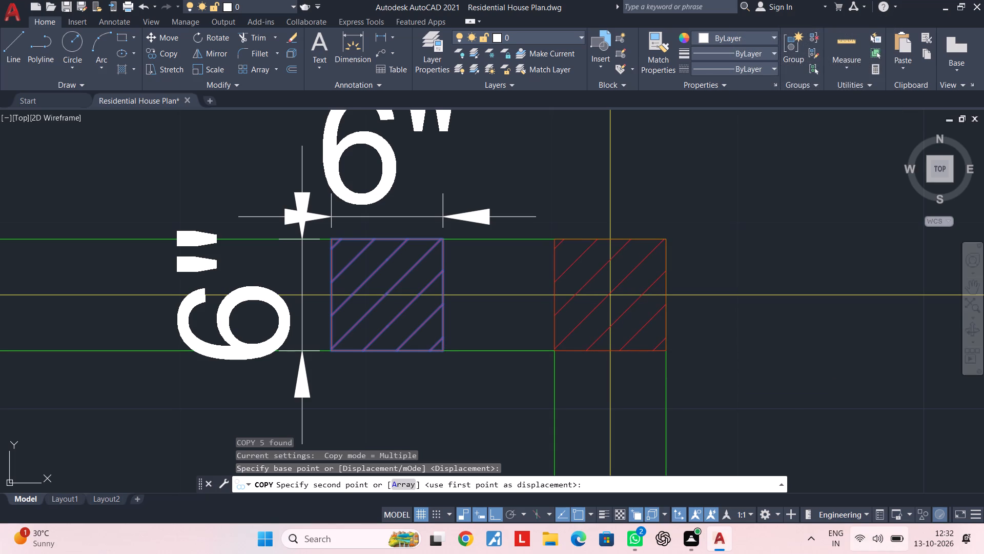
{"action": "key", "text": "Escape"}
Erase the original 6" column on the B4 beam, including its outline and all of its hatch.
{"action": "scroll", "coordinate": [545, 389], "scroll_direction": "down", "scroll_amount": 1}
{"action": "middle_click_drag", "start_coordinate": [543, 389], "coordinate": [552, 428]}
{"action": "key", "text": "Escape"}
{"action": "key", "text": "Escape"}
{"action": "scroll", "coordinate": [425, 286], "scroll_direction": "up", "scroll_amount": 1}
{"action": "middle_click_drag", "start_coordinate": [428, 280], "coordinate": [456, 266]}
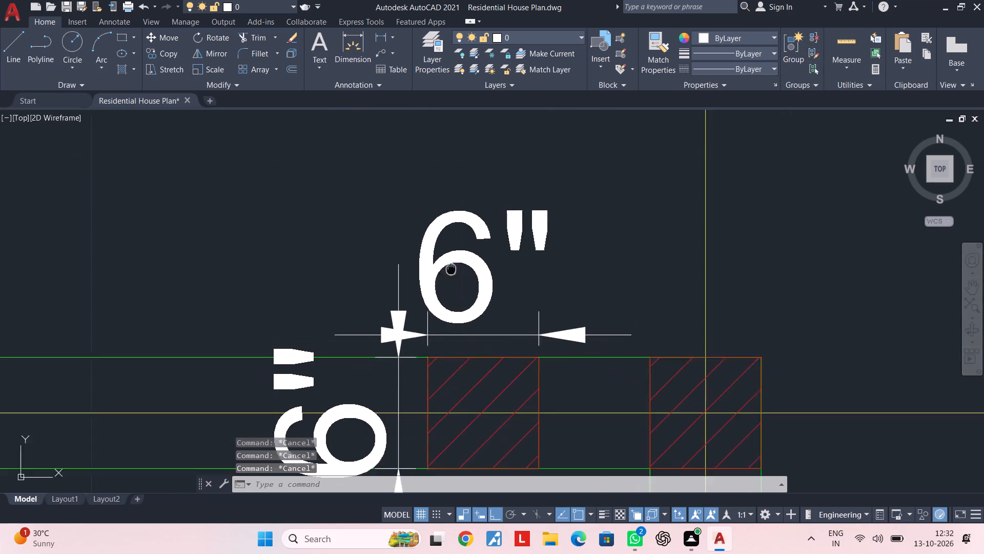
{"action": "middle_click_drag", "start_coordinate": [456, 266], "coordinate": [539, 212]}
{"action": "key", "text": "Escape"}
{"action": "key", "text": "Escape"}
{"action": "left_click", "coordinate": [590, 291]}
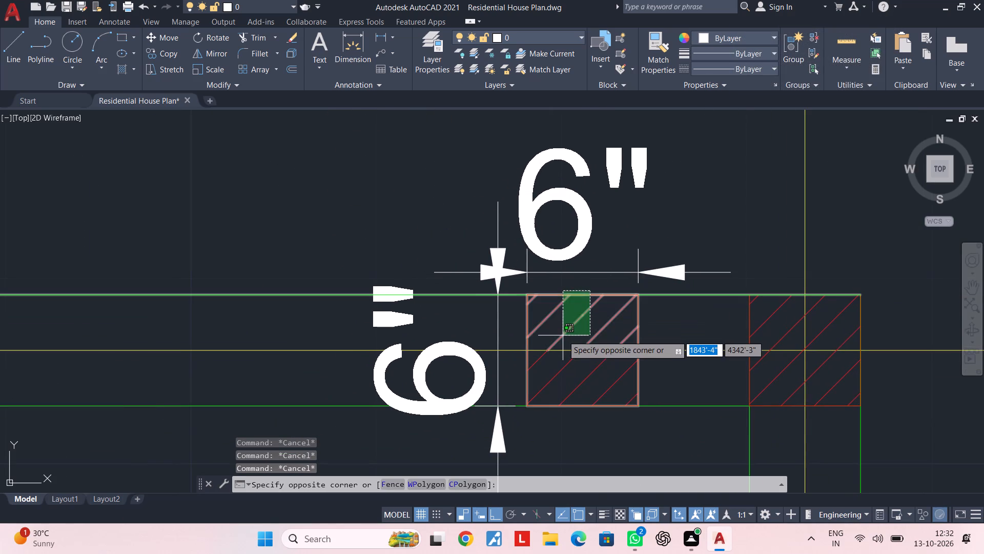
{"action": "key", "text": "Escape"}
{"action": "key", "text": "Escape"}
{"action": "left_click", "coordinate": [650, 305]}
{"action": "left_click", "coordinate": [520, 330]}
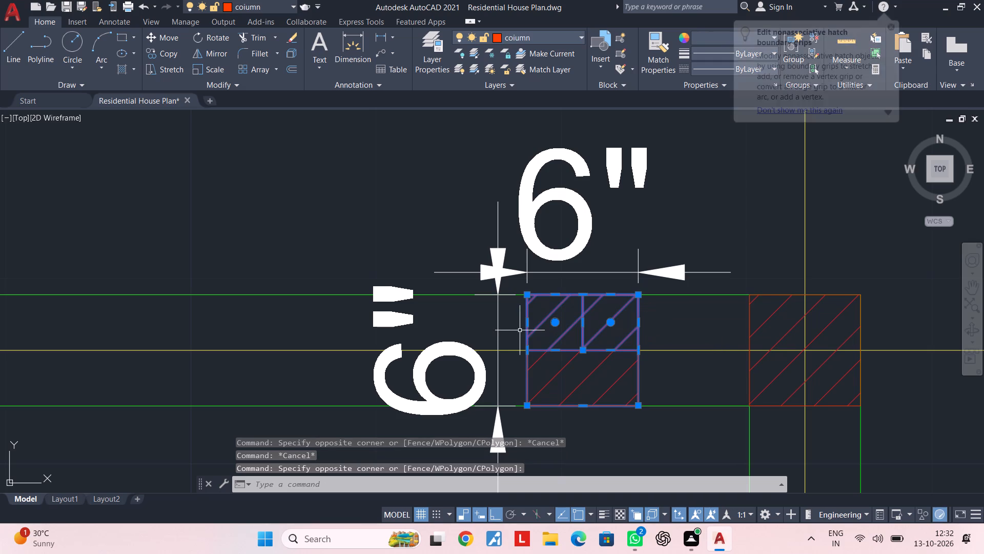
{"action": "key", "text": "Delete"}
{"action": "left_click", "coordinate": [609, 368]}
{"action": "left_click", "coordinate": [540, 373]}
{"action": "key", "text": "Delete"}
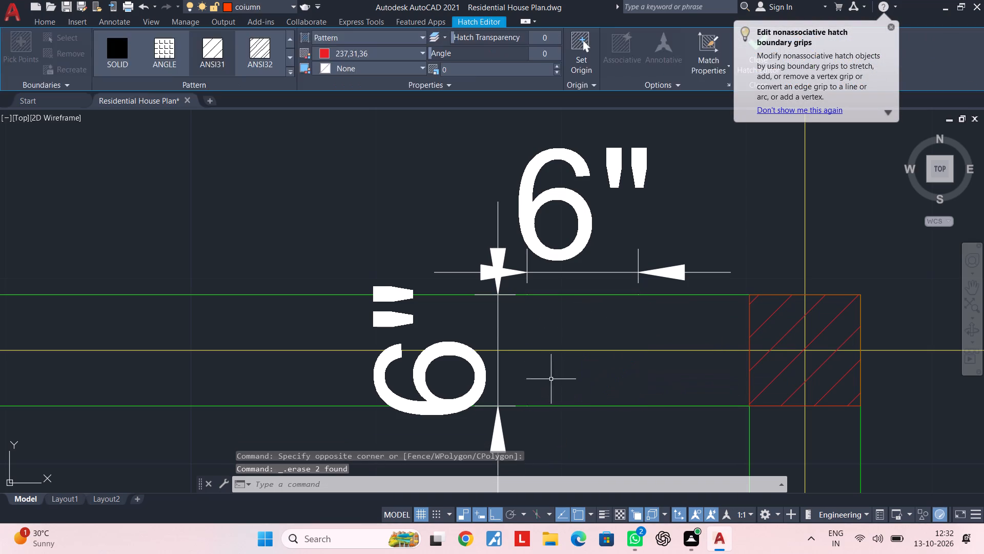
Move the horizontal and vertical 6" column dimensions about 1' horizontally to sit against the copied column at B4.
{"action": "middle_click_drag", "start_coordinate": [589, 382], "coordinate": [521, 337]}
{"action": "key", "text": "Escape"}
{"action": "scroll", "coordinate": [526, 335], "scroll_direction": "down", "scroll_amount": 2}
{"action": "middle_click_drag", "start_coordinate": [527, 335], "coordinate": [509, 333]}
{"action": "key", "text": "Escape"}
{"action": "key", "text": "Escape"}
{"action": "scroll", "coordinate": [484, 327], "scroll_direction": "up", "scroll_amount": 1}
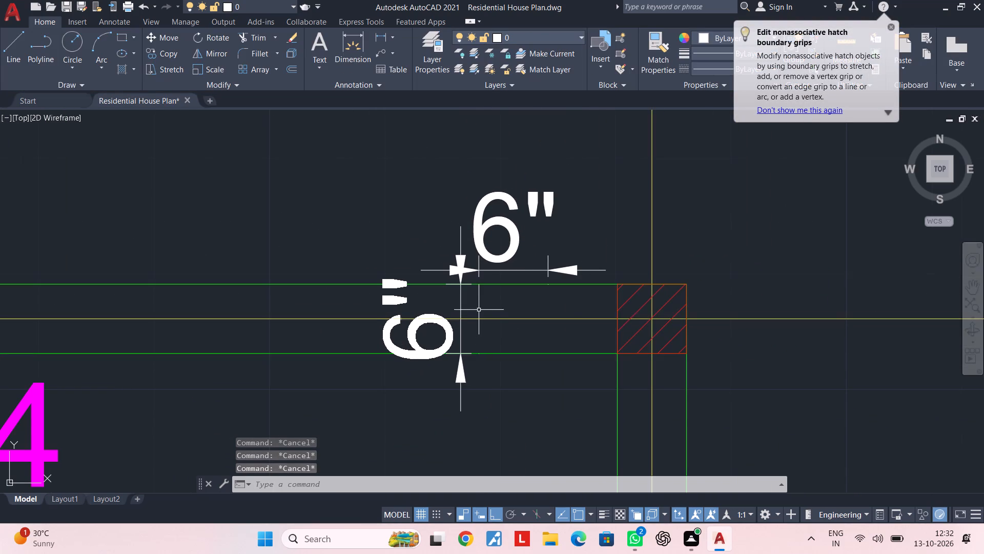
{"action": "left_click", "coordinate": [479, 304]}
{"action": "left_click", "coordinate": [436, 307]}
{"action": "left_click", "coordinate": [528, 262]}
{"action": "left_click", "coordinate": [463, 207]}
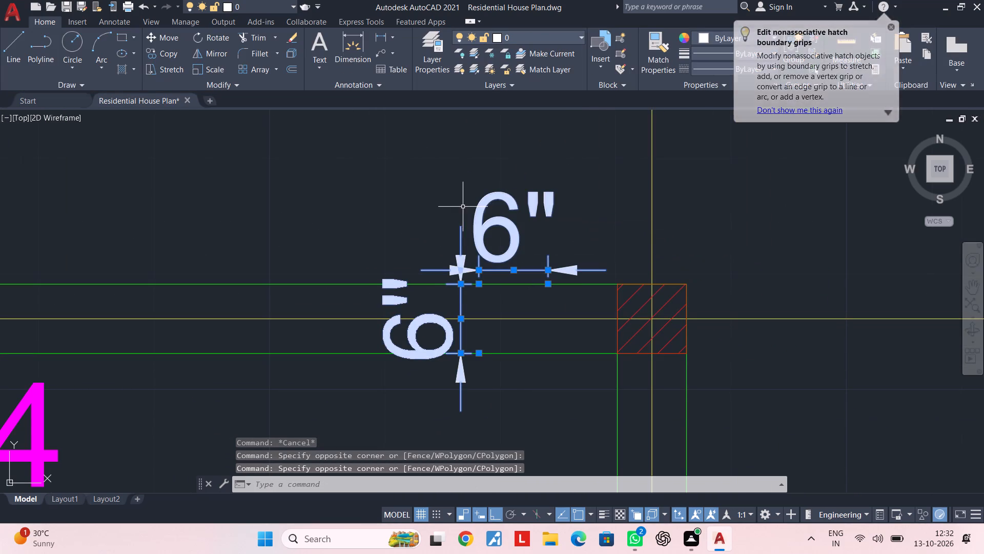
{"action": "key", "text": "m"}
{"action": "key", "text": "space"}
{"action": "scroll", "coordinate": [546, 271], "scroll_direction": "up", "scroll_amount": 1}
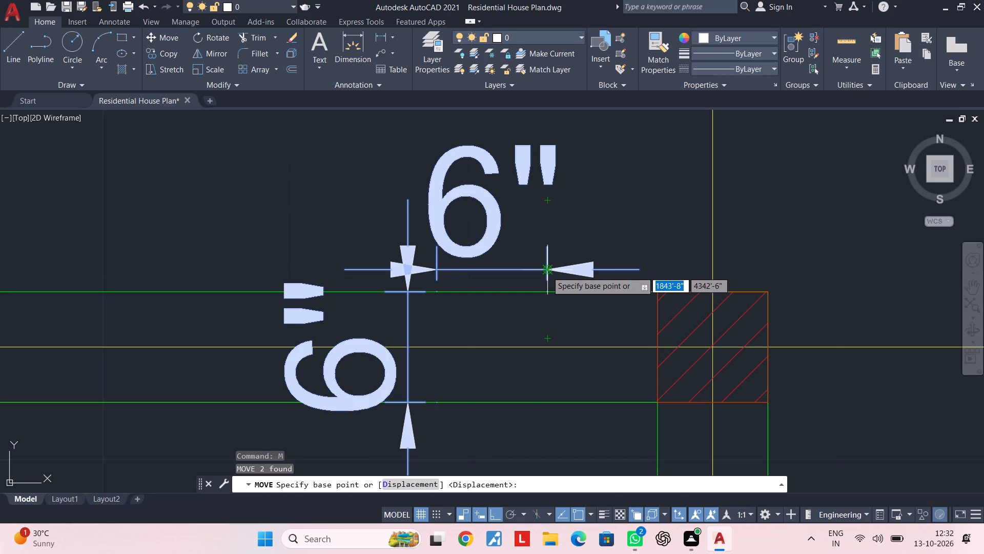
{"action": "left_click", "coordinate": [547, 271]}
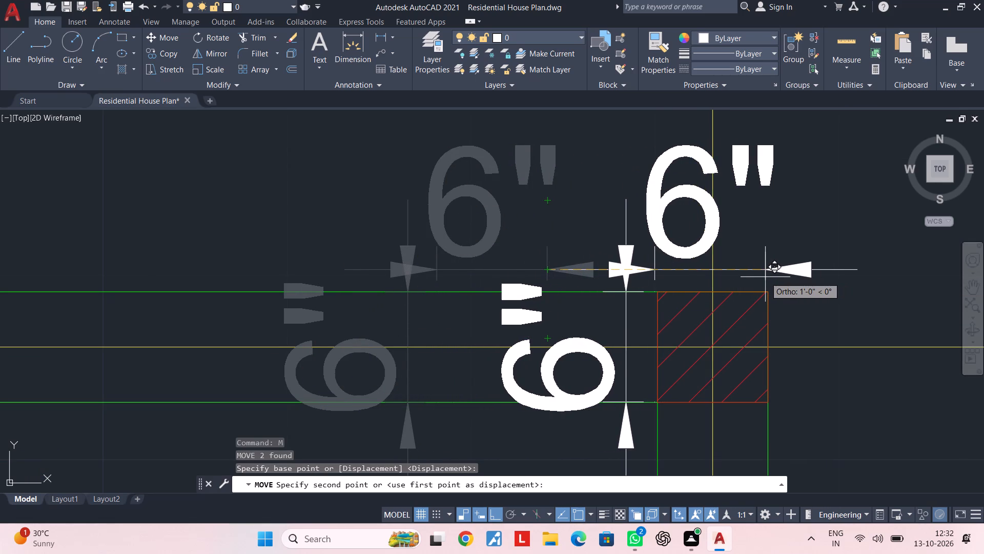
{"action": "left_click", "coordinate": [764, 277]}
{"action": "key", "text": "Escape"}
Examine the beams, columns and centrelines from grid row 1 to row 5 and the spacing dimensions between grids A and D.
{"action": "scroll", "coordinate": [779, 300], "scroll_direction": "down", "scroll_amount": 1}
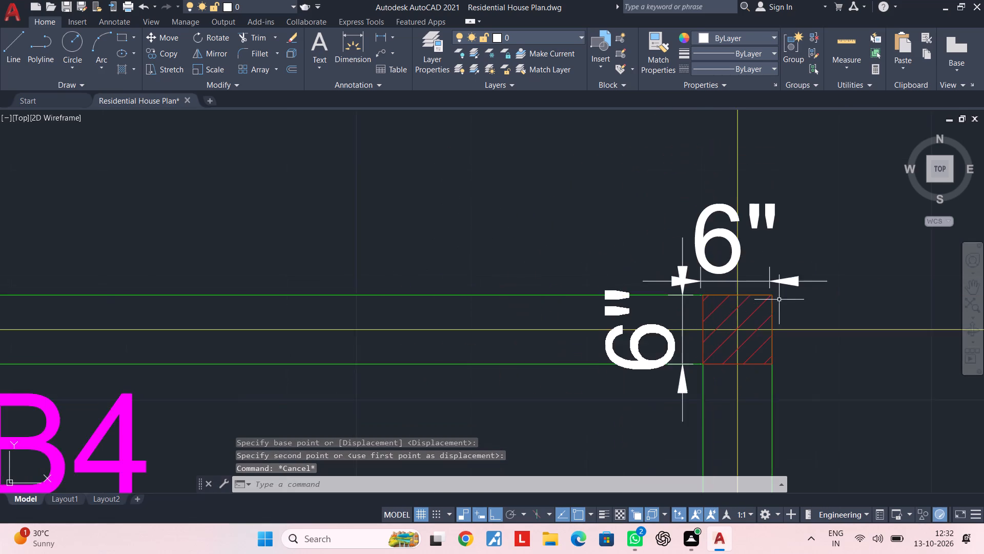
{"action": "middle_click_drag", "start_coordinate": [779, 300], "coordinate": [650, 276]}
{"action": "scroll", "coordinate": [696, 292], "scroll_direction": "down", "scroll_amount": 3}
{"action": "middle_click_drag", "start_coordinate": [708, 297], "coordinate": [654, 291]}
{"action": "middle_click_drag", "start_coordinate": [695, 317], "coordinate": [443, 290]}
{"action": "scroll", "coordinate": [574, 297], "scroll_direction": "down", "scroll_amount": 2}
{"action": "middle_click_drag", "start_coordinate": [574, 297], "coordinate": [520, 308]}
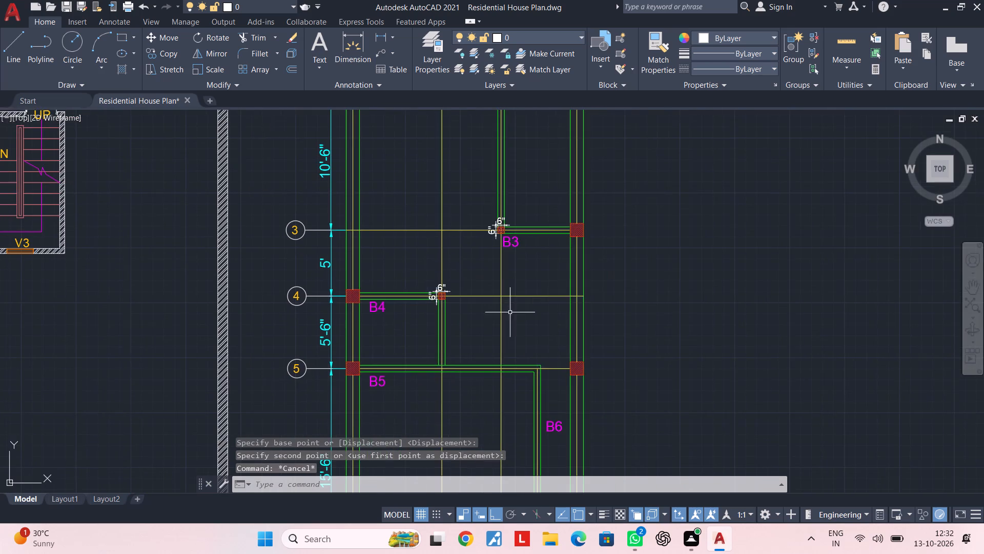
{"action": "middle_click_drag", "start_coordinate": [505, 293], "coordinate": [499, 382]}
{"action": "middle_click_drag", "start_coordinate": [460, 310], "coordinate": [446, 375]}
{"action": "scroll", "coordinate": [454, 336], "scroll_direction": "down", "scroll_amount": 2}
{"action": "middle_click_drag", "start_coordinate": [454, 336], "coordinate": [454, 270]}
{"action": "scroll", "coordinate": [456, 203], "scroll_direction": "up", "scroll_amount": 2}
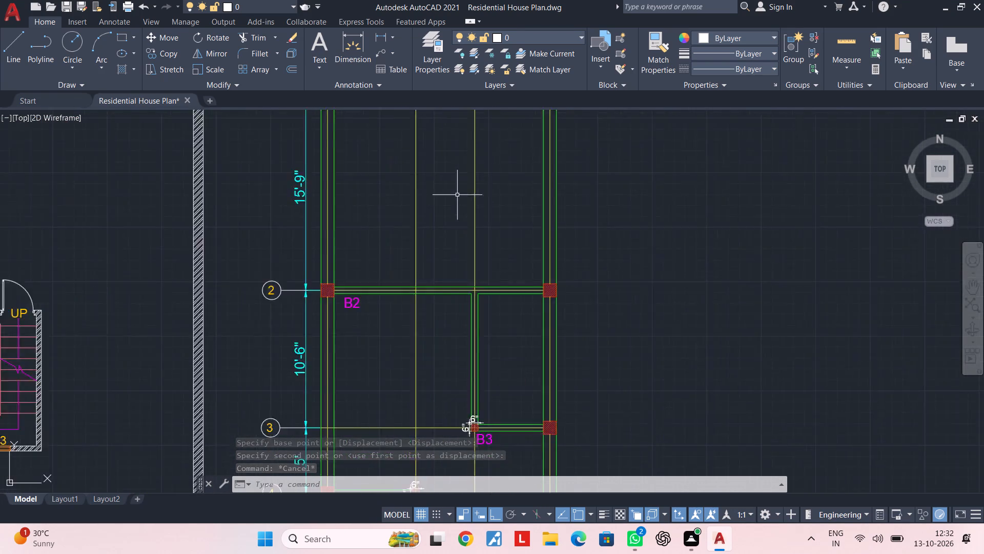
{"action": "scroll", "coordinate": [457, 195], "scroll_direction": "up", "scroll_amount": 1}
{"action": "scroll", "coordinate": [454, 201], "scroll_direction": "down", "scroll_amount": 1}
{"action": "middle_click_drag", "start_coordinate": [454, 201], "coordinate": [479, 392]}
{"action": "scroll", "coordinate": [435, 285], "scroll_direction": "up", "scroll_amount": 3}
{"action": "middle_click_drag", "start_coordinate": [460, 297], "coordinate": [455, 390]}
{"action": "scroll", "coordinate": [556, 393], "scroll_direction": "down", "scroll_amount": 2}
{"action": "middle_click_drag", "start_coordinate": [538, 365], "coordinate": [501, 324]}
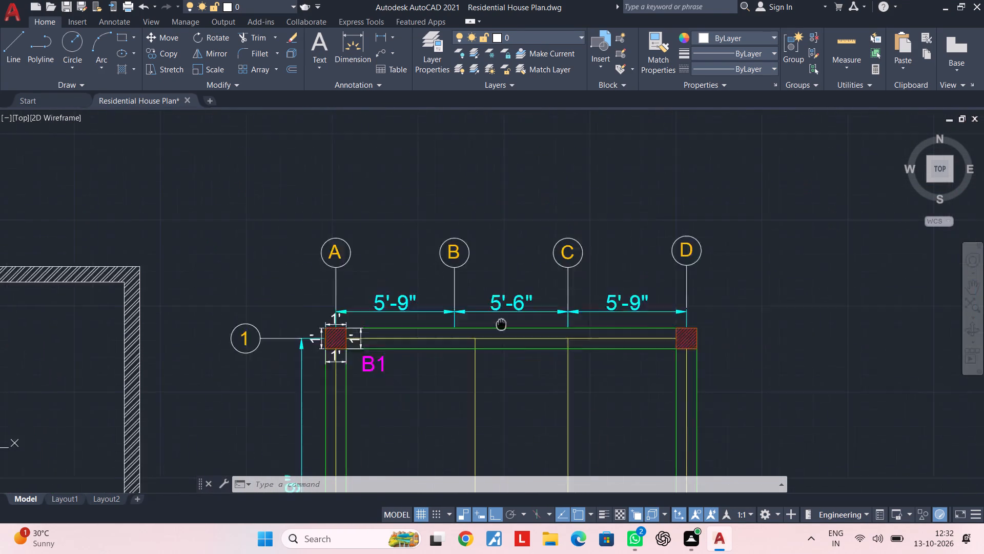
{"action": "middle_click_drag", "start_coordinate": [501, 324], "coordinate": [465, 288]}
{"action": "middle_click_drag", "start_coordinate": [588, 359], "coordinate": [534, 311]}
{"action": "key", "text": "Escape"}
{"action": "key", "text": "Escape"}
{"action": "key", "text": "Escape"}
{"action": "key", "text": "Escape"}
{"action": "key", "text": "Escape"}
{"action": "middle_click_drag", "start_coordinate": [525, 302], "coordinate": [455, 313]}
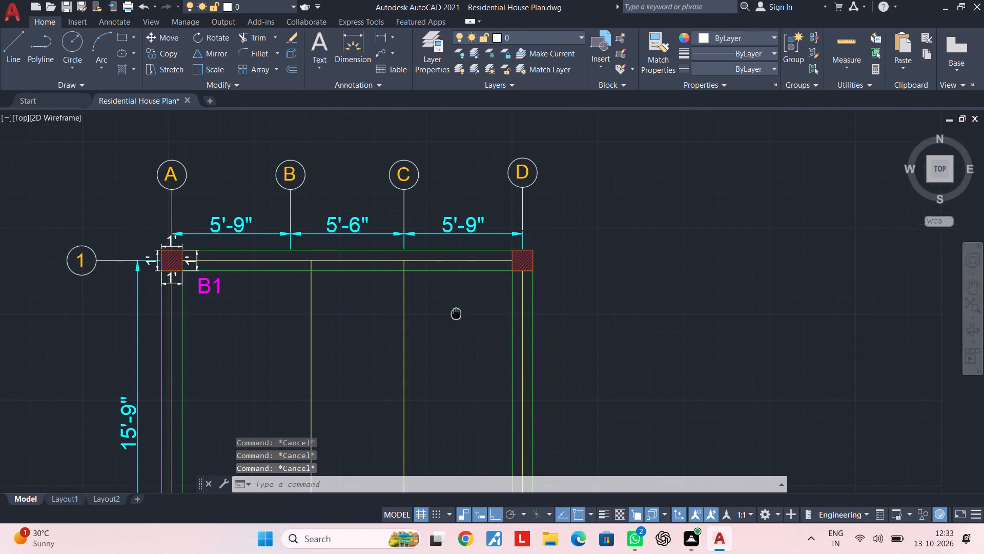
{"action": "middle_click_drag", "start_coordinate": [455, 313], "coordinate": [455, 313]}
{"action": "key", "text": "Escape"}
{"action": "key", "text": "Escape"}
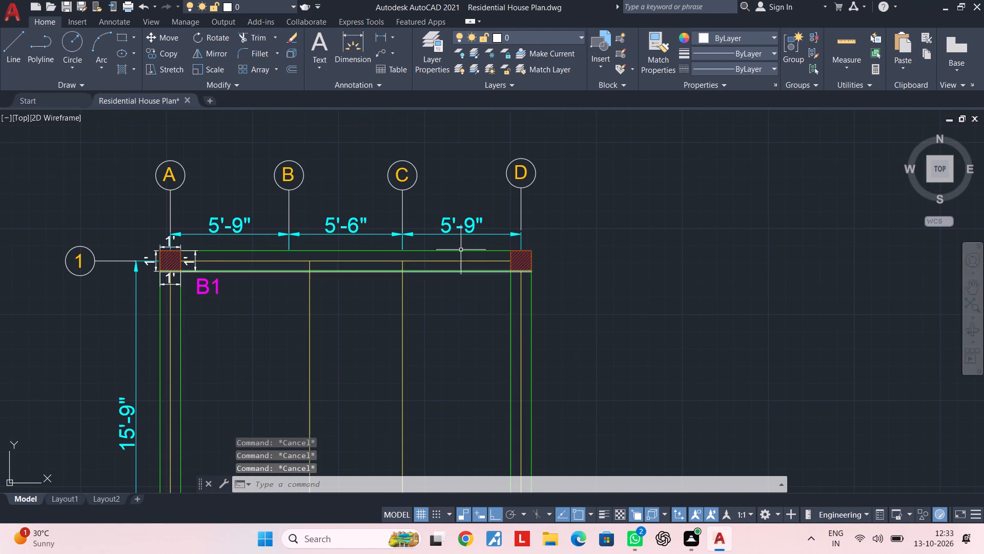
{"action": "middle_click_drag", "start_coordinate": [458, 365], "coordinate": [460, 270]}
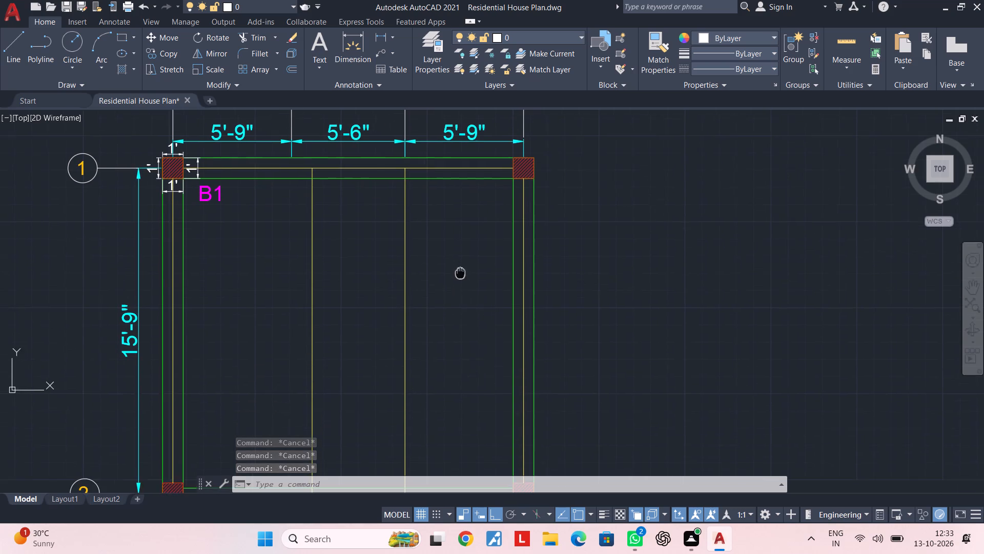
{"action": "middle_click_drag", "start_coordinate": [460, 270], "coordinate": [460, 268]}
{"action": "middle_click_drag", "start_coordinate": [463, 292], "coordinate": [437, 313]}
{"action": "scroll", "coordinate": [437, 310], "scroll_direction": "down", "scroll_amount": 2}
{"action": "middle_click_drag", "start_coordinate": [437, 310], "coordinate": [434, 194]}
{"action": "middle_click_drag", "start_coordinate": [434, 219], "coordinate": [435, 149]}
{"action": "key", "text": "Escape"}
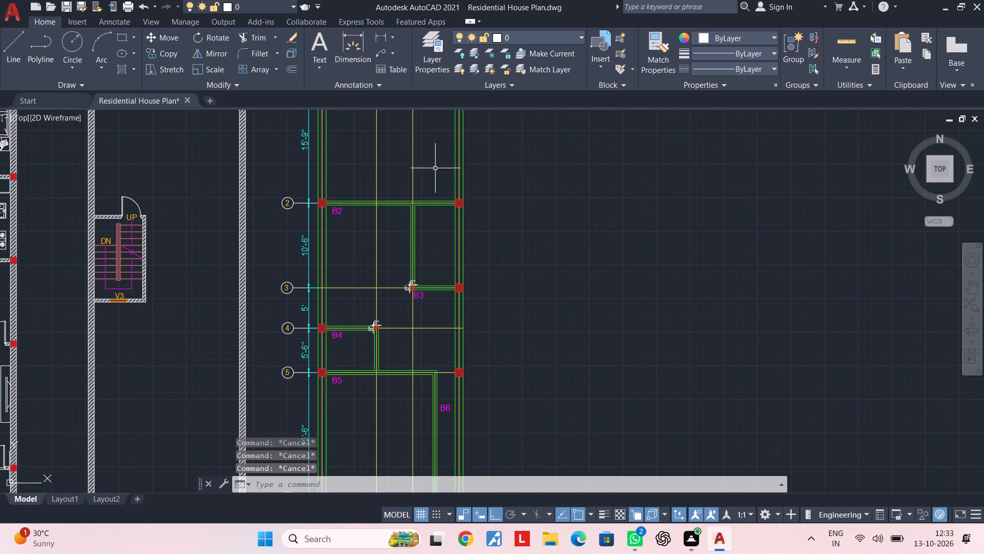
{"action": "key", "text": "Escape"}
{"action": "key", "text": "Escape"}
{"action": "middle_click_drag", "start_coordinate": [435, 174], "coordinate": [433, 201]}
{"action": "key", "text": "Escape"}
{"action": "key", "text": "Escape"}
{"action": "key", "text": "Escape"}
{"action": "key", "text": "Escape"}
{"action": "key", "text": "Escape"}
{"action": "key", "text": "Escape"}
{"action": "middle_click_drag", "start_coordinate": [427, 201], "coordinate": [427, 203]}
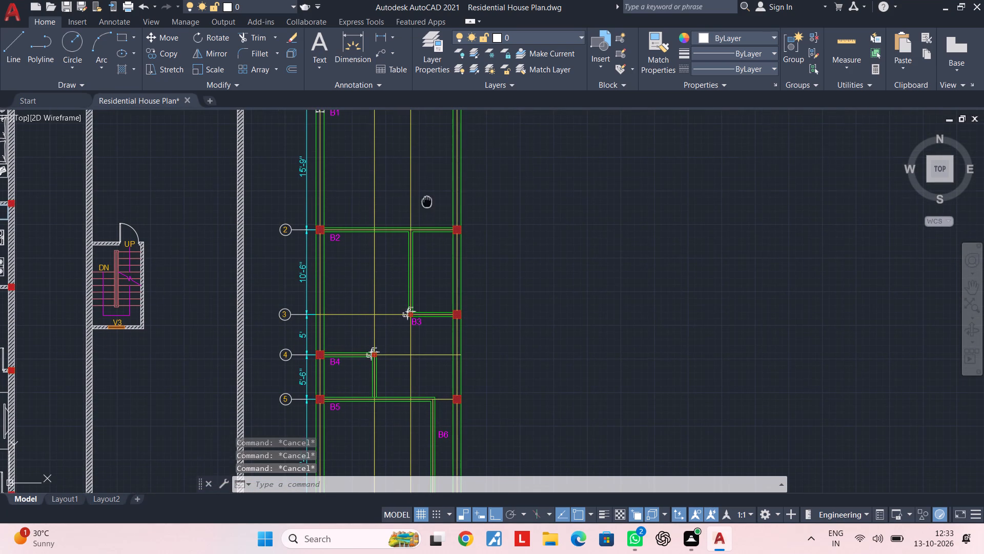
{"action": "middle_click_drag", "start_coordinate": [427, 203], "coordinate": [425, 230]}
{"action": "middle_click_drag", "start_coordinate": [422, 212], "coordinate": [422, 235]}
{"action": "middle_click_drag", "start_coordinate": [417, 228], "coordinate": [417, 238]}
{"action": "key", "text": "Escape"}
{"action": "key", "text": "Escape"}
{"action": "key", "text": "Escape"}
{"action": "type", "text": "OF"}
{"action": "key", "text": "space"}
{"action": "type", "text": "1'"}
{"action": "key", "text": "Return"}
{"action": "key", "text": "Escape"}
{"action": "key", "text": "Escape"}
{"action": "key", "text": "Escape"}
Offset the vertical centreline at grid C by 6'9" outward past grid D.
{"action": "type", "text": "OF 6'9\""}
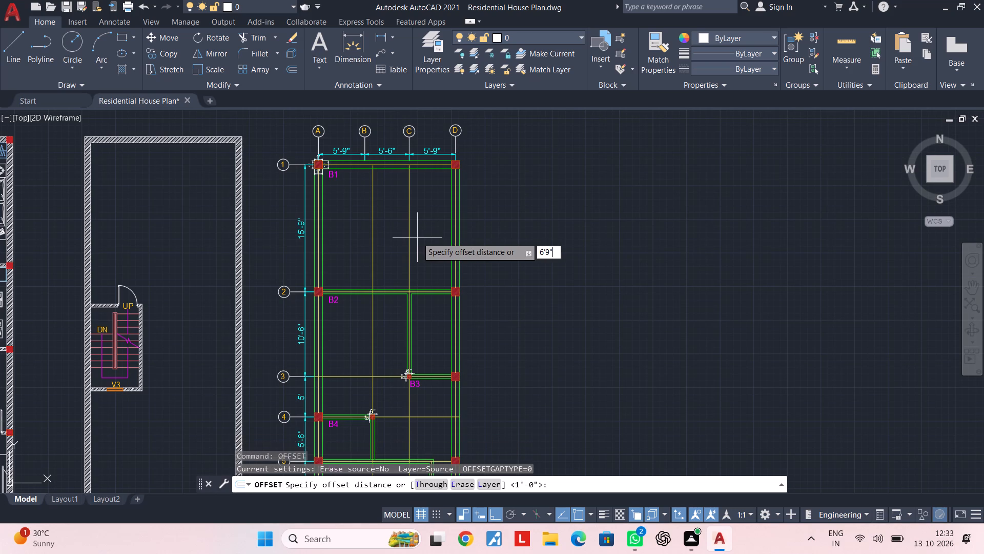
{"action": "key", "text": "Return"}
{"action": "left_click", "coordinate": [409, 231]}
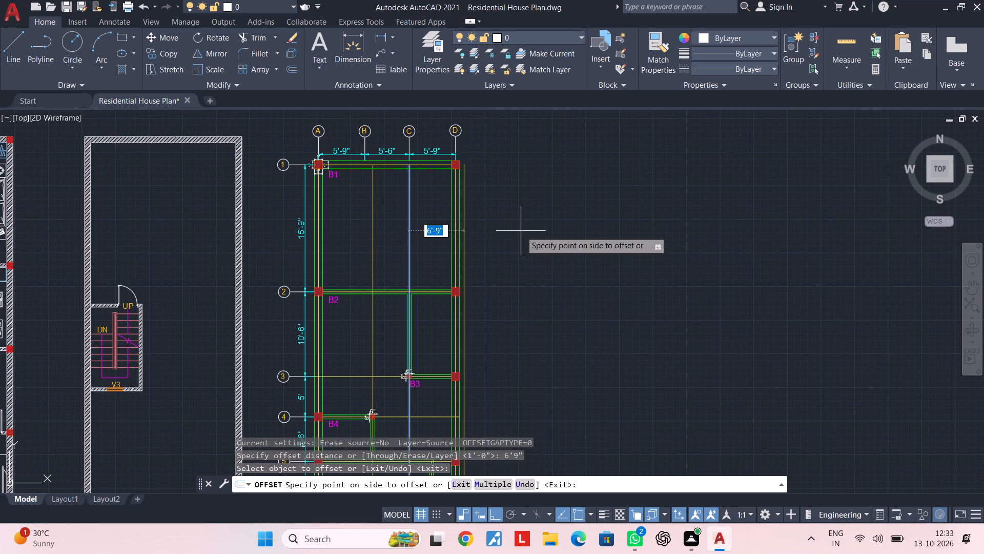
{"action": "scroll", "coordinate": [497, 222], "scroll_direction": "up", "scroll_amount": 2}
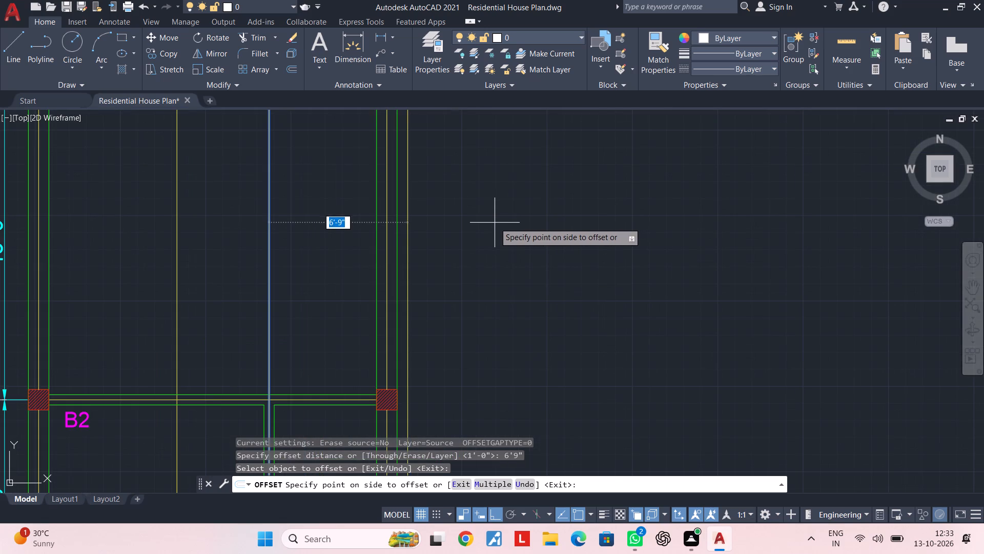
{"action": "left_click", "coordinate": [495, 223]}
{"action": "middle_click_drag", "start_coordinate": [462, 286], "coordinate": [572, 265]}
{"action": "key", "text": "Escape"}
{"action": "key", "text": "Escape"}
Erase the old grid D centreline between rows 1 and 2 together with the inner vertical beam line beside it.
{"action": "scroll", "coordinate": [498, 284], "scroll_direction": "up", "scroll_amount": 1}
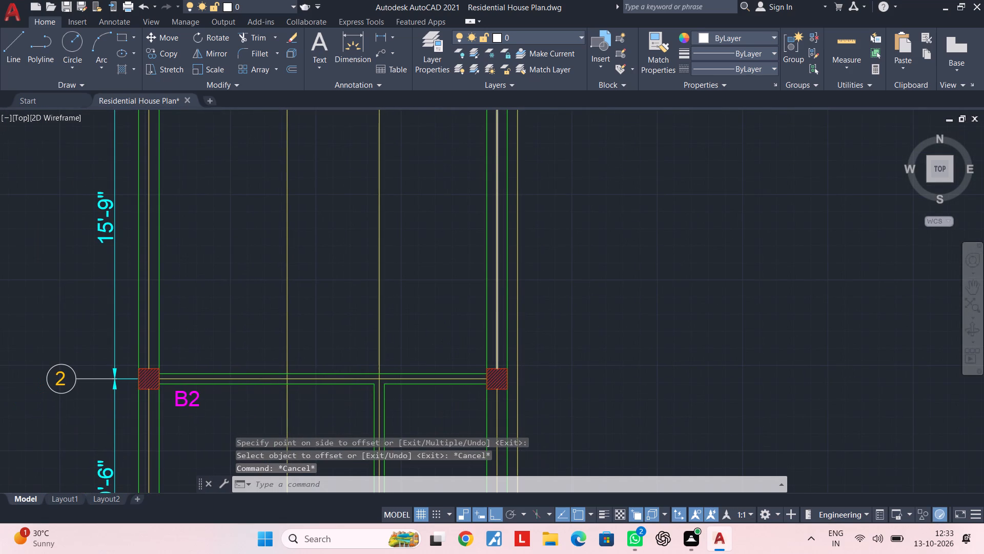
{"action": "left_click", "coordinate": [496, 284]}
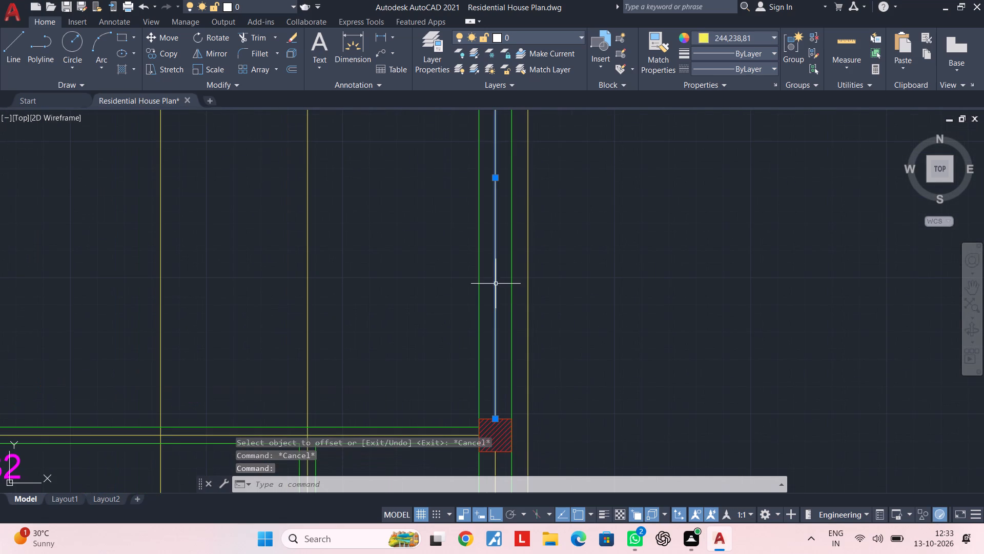
{"action": "left_click", "coordinate": [501, 278]}
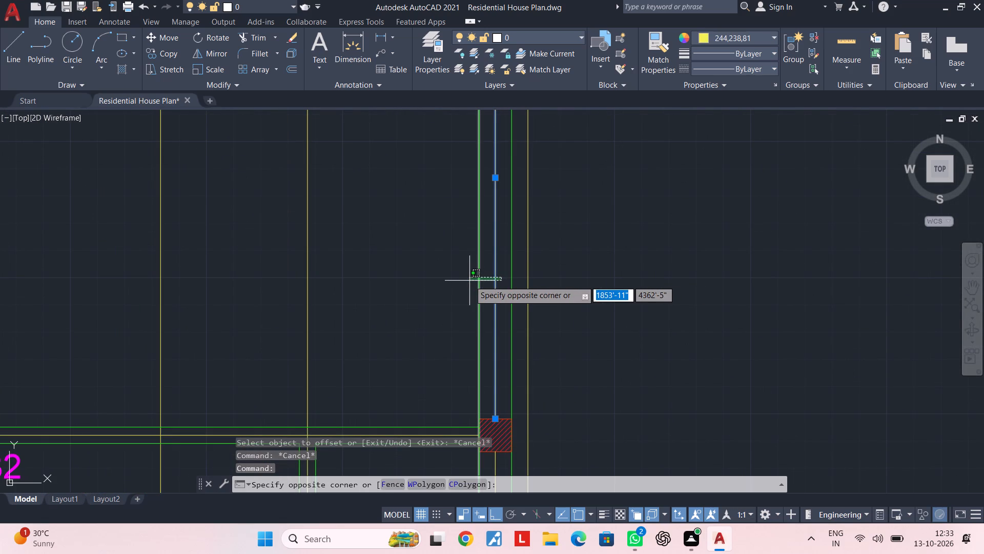
{"action": "left_click", "coordinate": [469, 281]}
{"action": "scroll", "coordinate": [469, 281], "scroll_direction": "down", "scroll_amount": 3}
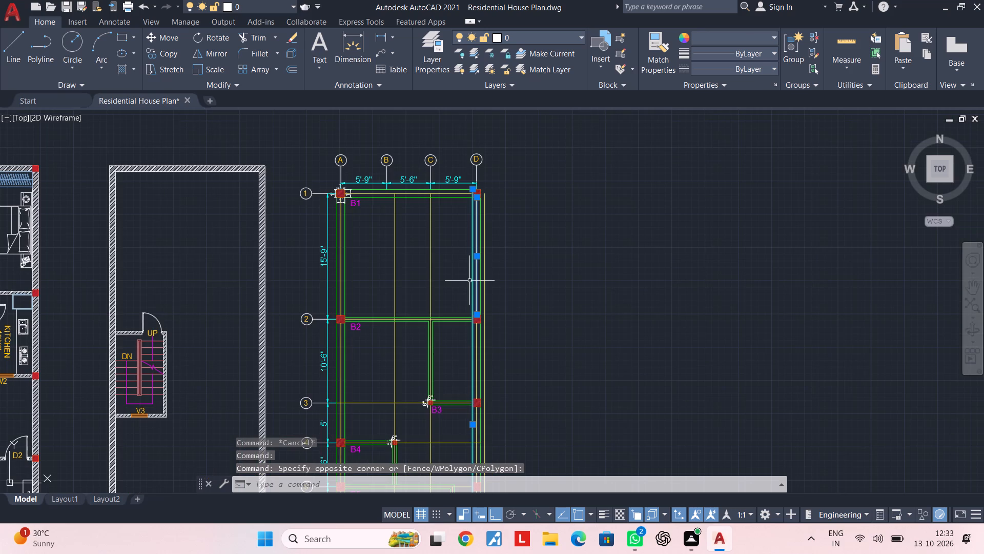
{"action": "key", "text": "Delete"}
Erase the old grid D centreline segments between rows 2 and 3 and between rows 3 and 5.
{"action": "middle_click_drag", "start_coordinate": [476, 332], "coordinate": [490, 266]}
{"action": "scroll", "coordinate": [490, 271], "scroll_direction": "up", "scroll_amount": 3}
{"action": "left_click", "coordinate": [489, 289]}
{"action": "left_click", "coordinate": [465, 301]}
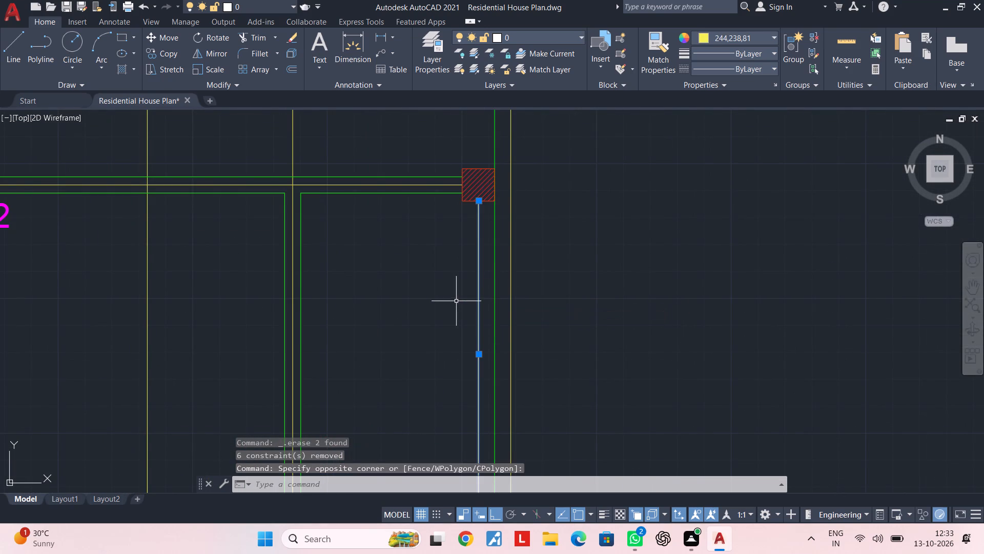
{"action": "key", "text": "Delete"}
{"action": "scroll", "coordinate": [463, 295], "scroll_direction": "down", "scroll_amount": 3}
{"action": "middle_click_drag", "start_coordinate": [459, 311], "coordinate": [471, 190]}
{"action": "scroll", "coordinate": [491, 291], "scroll_direction": "up", "scroll_amount": 2}
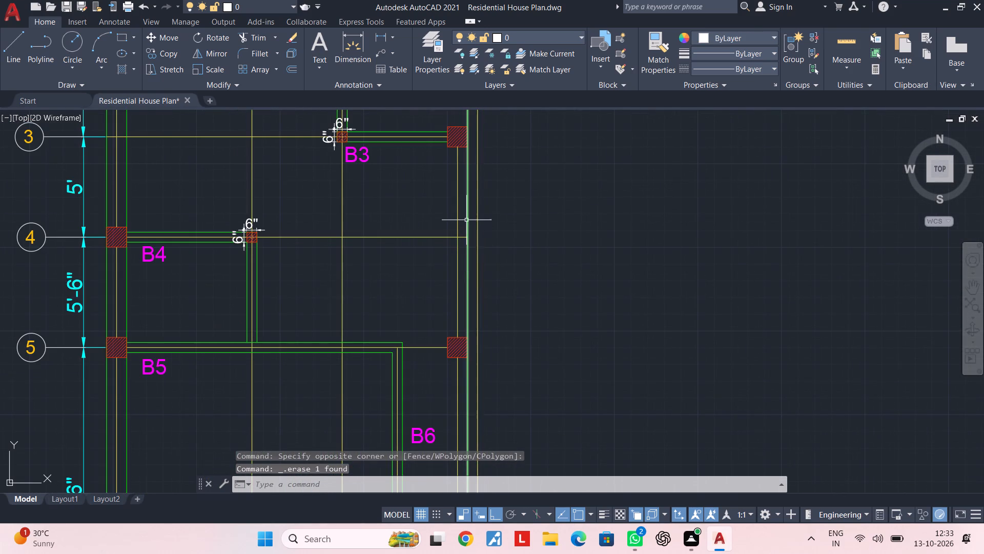
{"action": "left_click", "coordinate": [463, 214]}
{"action": "left_click", "coordinate": [446, 223]}
{"action": "key", "text": "Delete"}
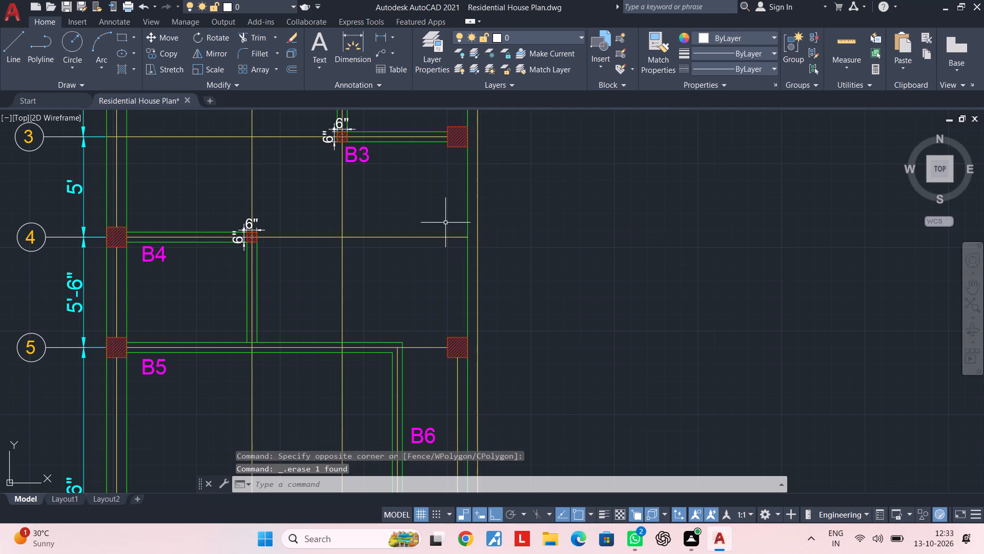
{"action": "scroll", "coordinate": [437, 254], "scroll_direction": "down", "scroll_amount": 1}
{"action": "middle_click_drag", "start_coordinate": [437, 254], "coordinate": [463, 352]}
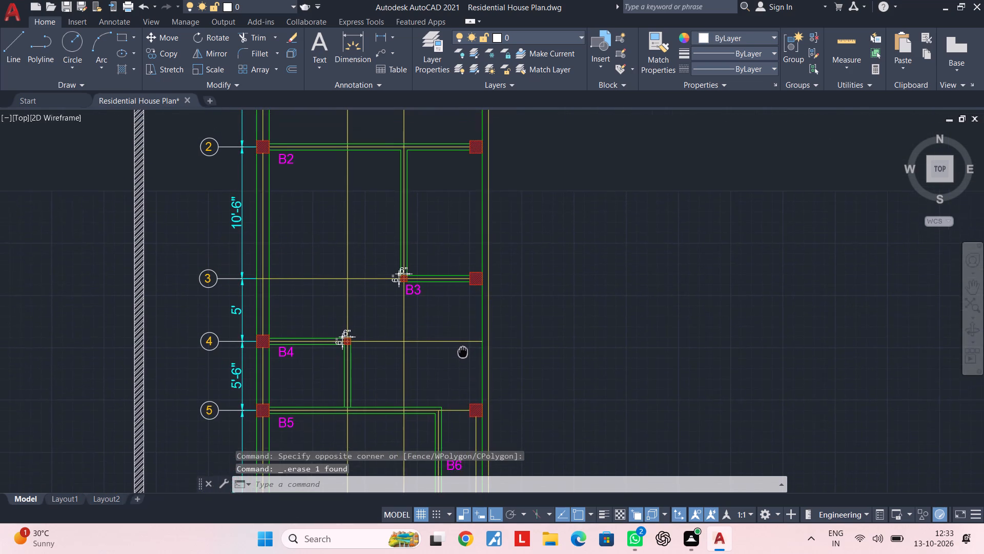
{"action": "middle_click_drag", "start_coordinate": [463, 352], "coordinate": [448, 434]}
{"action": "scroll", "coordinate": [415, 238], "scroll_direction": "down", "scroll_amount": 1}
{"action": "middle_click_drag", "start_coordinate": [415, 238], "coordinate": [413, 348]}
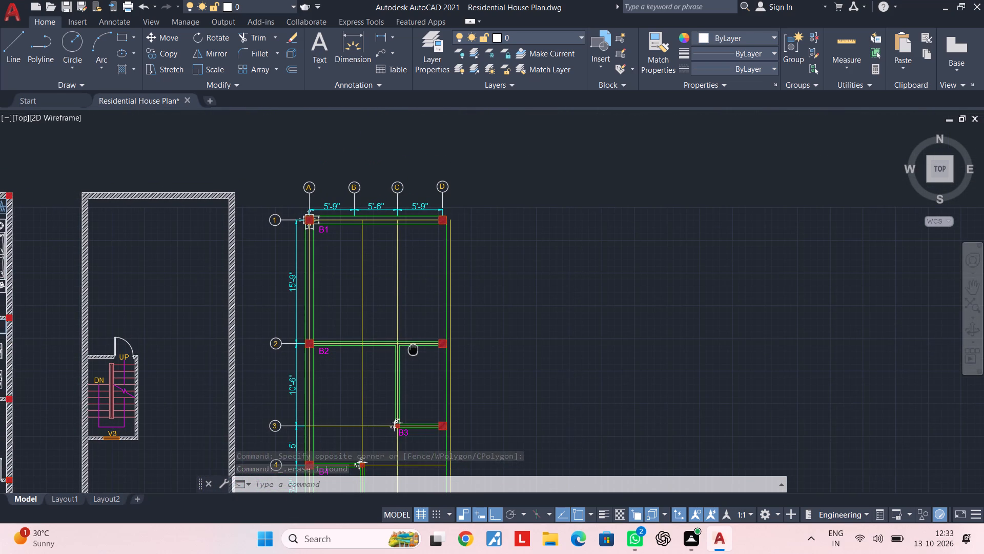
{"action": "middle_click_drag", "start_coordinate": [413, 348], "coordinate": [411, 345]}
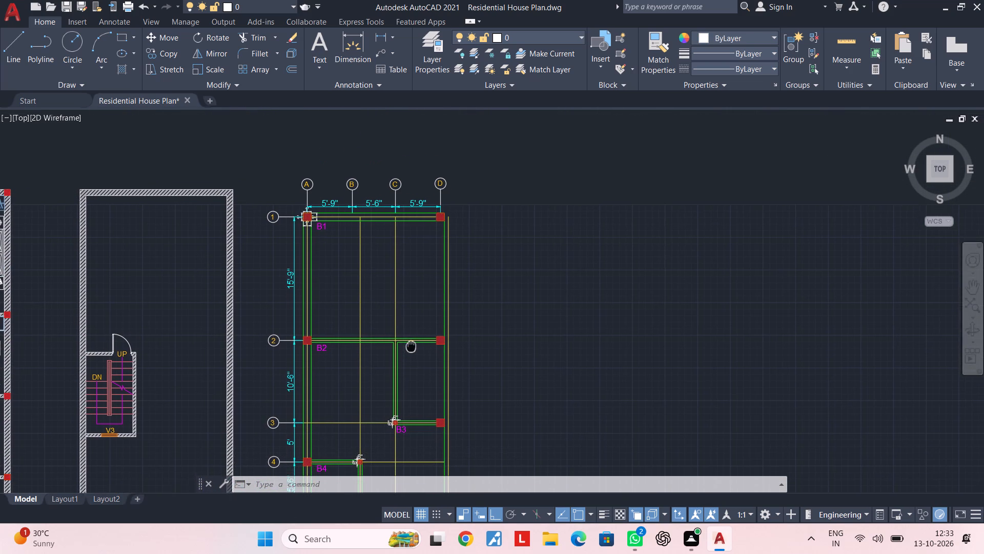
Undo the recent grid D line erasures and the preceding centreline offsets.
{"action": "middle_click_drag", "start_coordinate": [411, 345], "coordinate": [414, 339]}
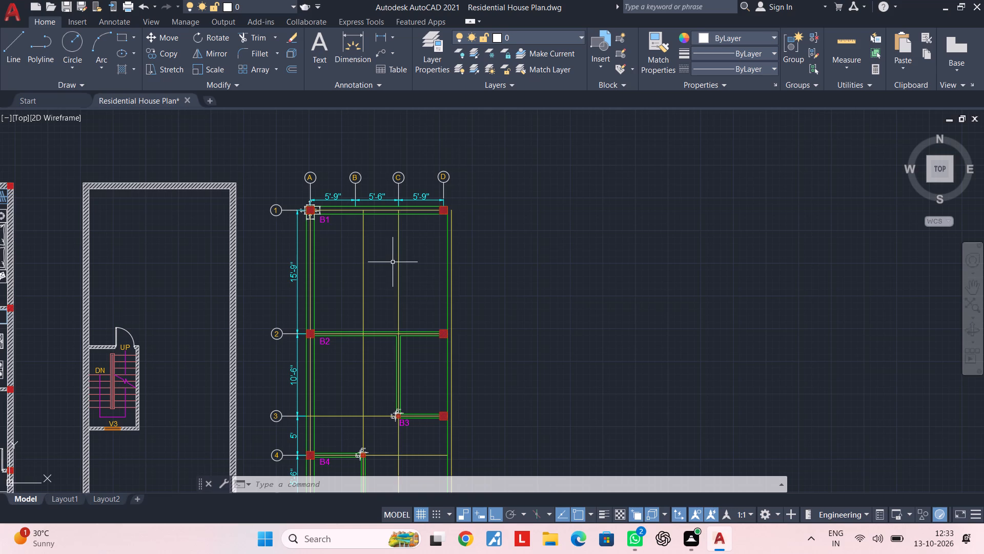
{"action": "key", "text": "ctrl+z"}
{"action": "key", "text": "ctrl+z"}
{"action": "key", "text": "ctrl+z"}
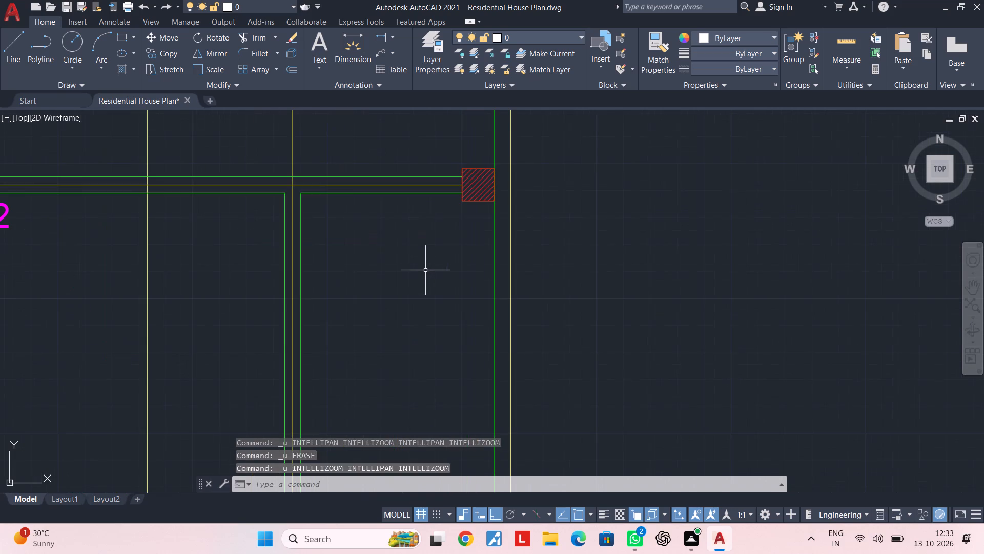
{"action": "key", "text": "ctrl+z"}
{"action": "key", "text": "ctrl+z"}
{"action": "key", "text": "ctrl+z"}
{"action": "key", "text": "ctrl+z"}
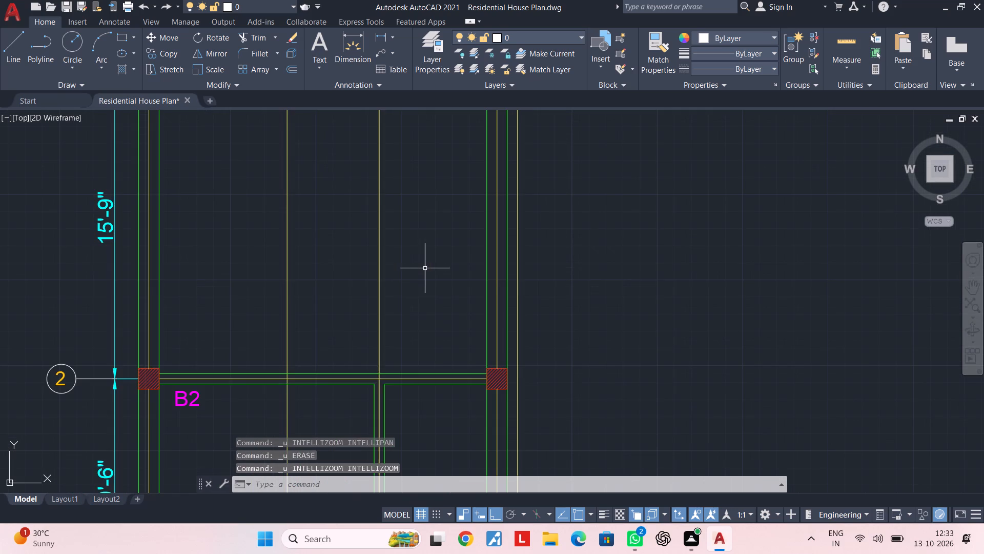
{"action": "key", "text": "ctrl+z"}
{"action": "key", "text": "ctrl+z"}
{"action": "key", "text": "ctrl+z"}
Examine the restored column and centreline plan from grid row 5 up to row 1 and alongside the floor plans.
{"action": "scroll", "coordinate": [425, 268], "scroll_direction": "down", "scroll_amount": 2}
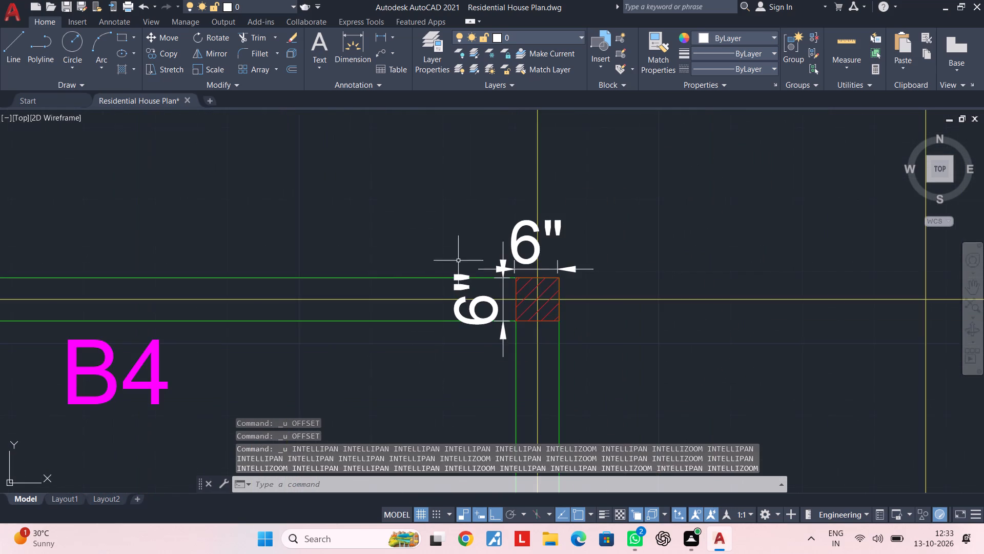
{"action": "middle_click_drag", "start_coordinate": [459, 261], "coordinate": [477, 205]}
{"action": "key", "text": "Escape"}
{"action": "scroll", "coordinate": [477, 203], "scroll_direction": "down", "scroll_amount": 4}
{"action": "middle_click_drag", "start_coordinate": [534, 212], "coordinate": [489, 288]}
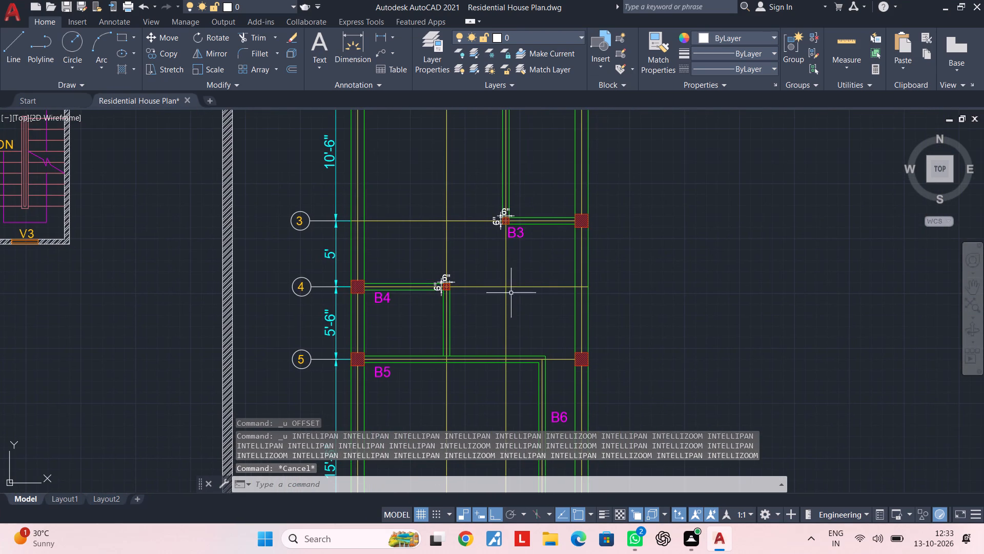
{"action": "middle_click_drag", "start_coordinate": [495, 248], "coordinate": [479, 349]}
{"action": "scroll", "coordinate": [484, 256], "scroll_direction": "down", "scroll_amount": 2}
{"action": "middle_click_drag", "start_coordinate": [484, 256], "coordinate": [448, 271]}
{"action": "scroll", "coordinate": [460, 216], "scroll_direction": "up", "scroll_amount": 2}
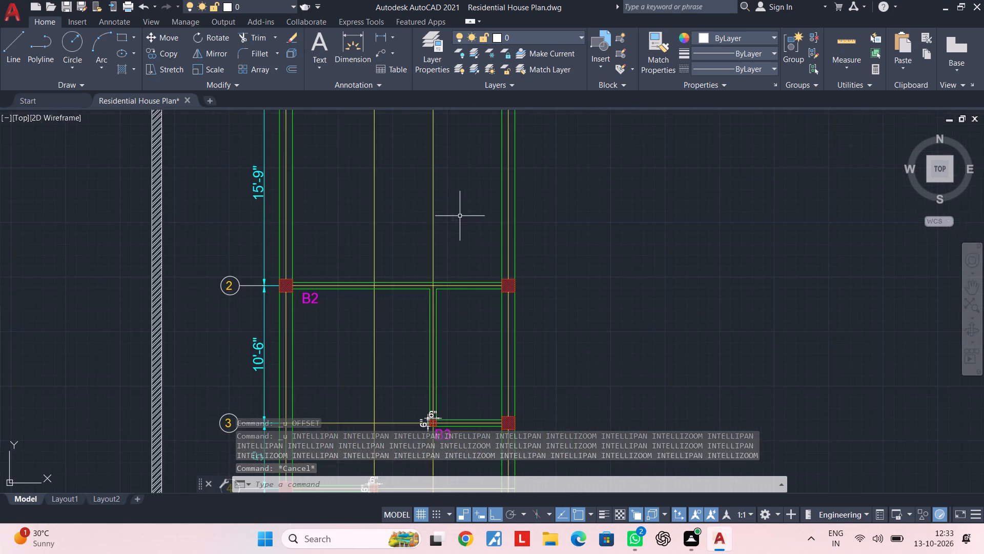
{"action": "scroll", "coordinate": [460, 216], "scroll_direction": "down", "scroll_amount": 2}
{"action": "middle_click_drag", "start_coordinate": [460, 216], "coordinate": [454, 288]}
{"action": "scroll", "coordinate": [439, 226], "scroll_direction": "up", "scroll_amount": 2}
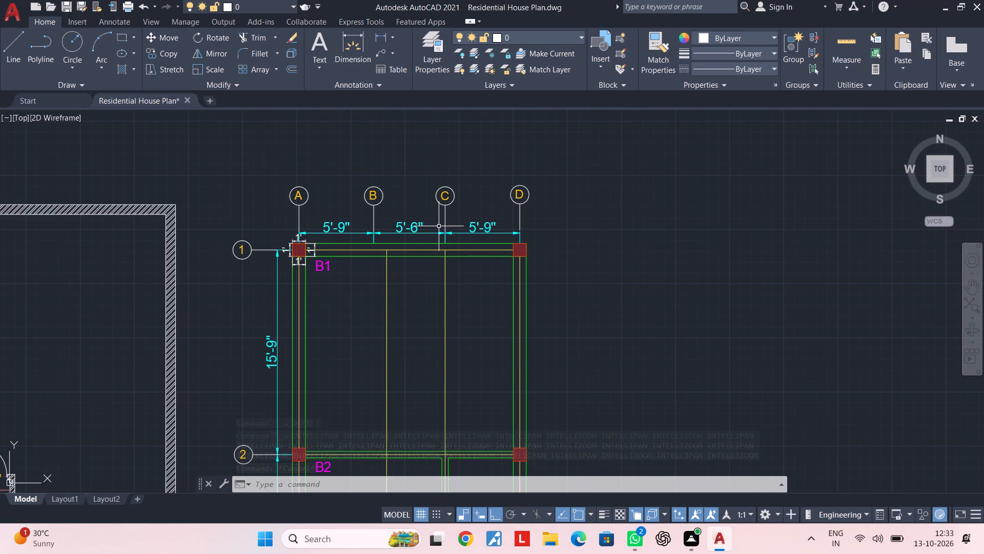
{"action": "scroll", "coordinate": [439, 226], "scroll_direction": "down", "scroll_amount": 3}
{"action": "middle_click_drag", "start_coordinate": [440, 229], "coordinate": [356, 226]}
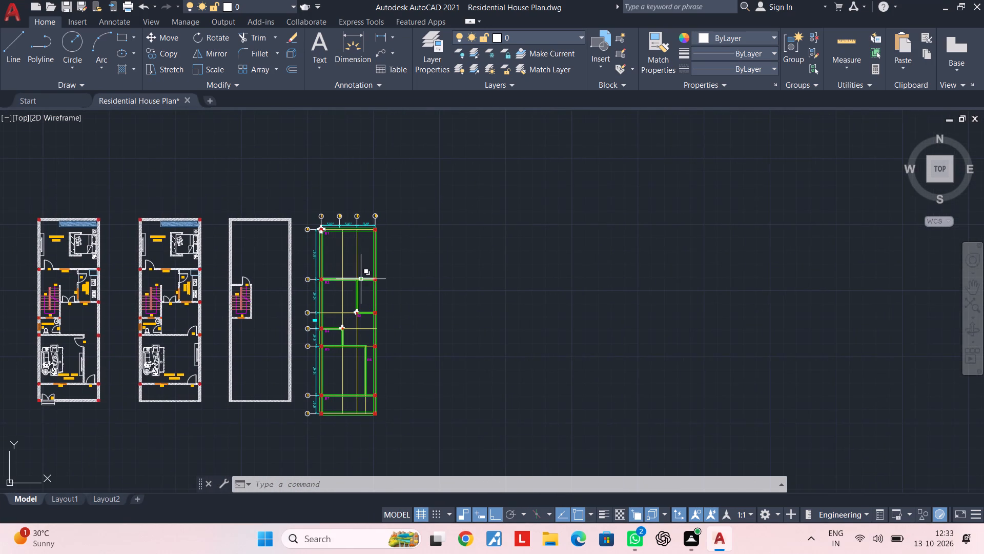
{"action": "middle_click_drag", "start_coordinate": [360, 279], "coordinate": [357, 244]}
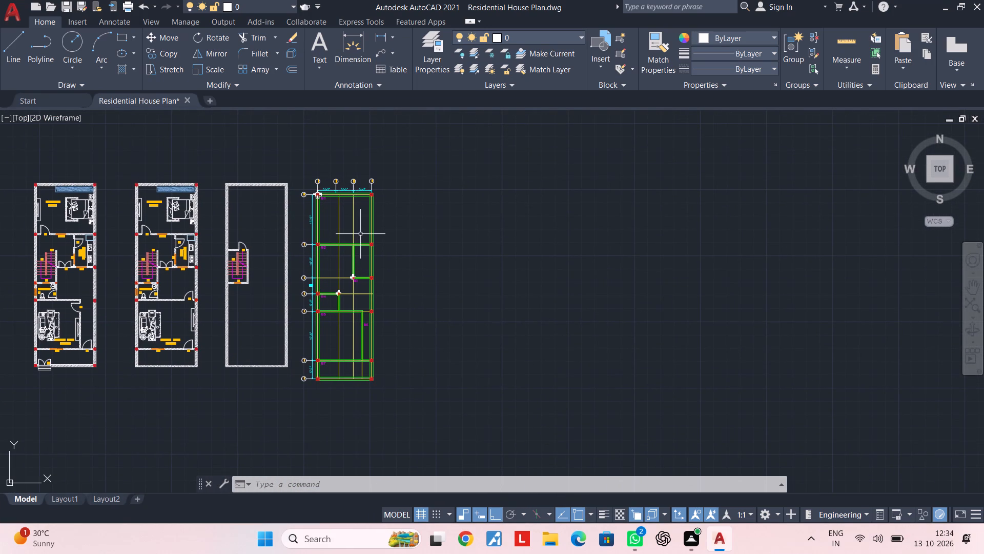
Erase the entire column and centreline plan, including its beams, grid bubbles, labels and dimensions.
{"action": "key", "text": "Escape"}
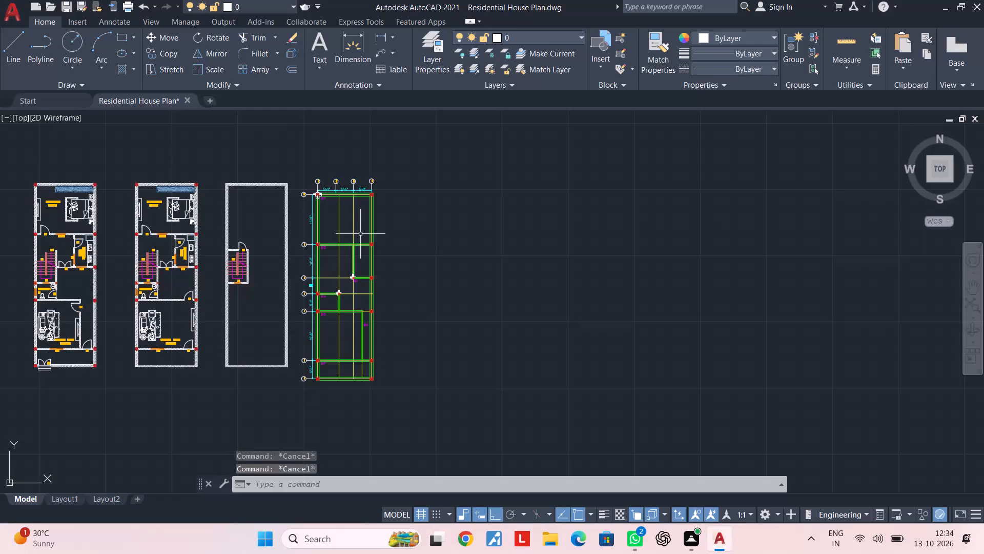
{"action": "key", "text": "Escape"}
{"action": "key", "text": "Escape"}
{"action": "left_click", "coordinate": [288, 153]}
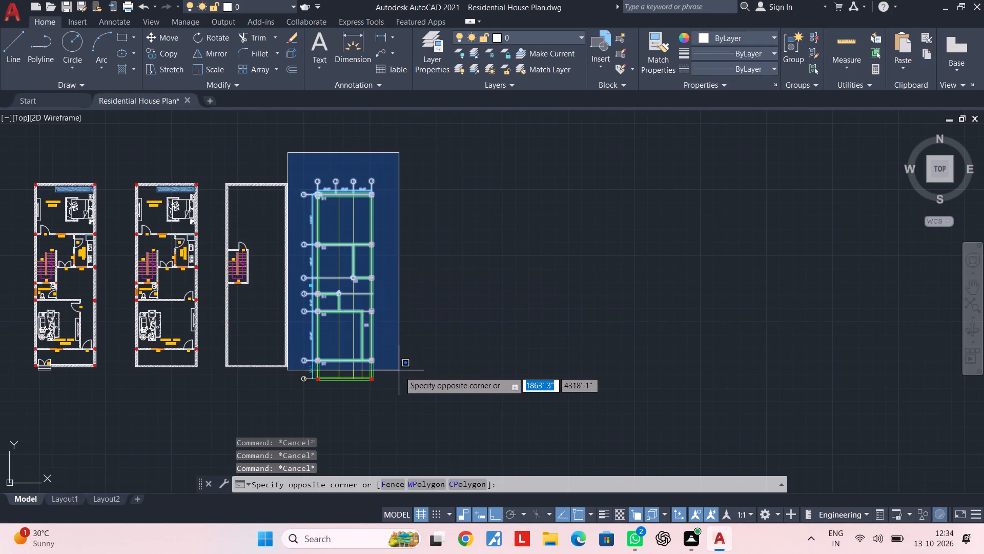
{"action": "key", "text": "Escape"}
{"action": "left_click", "coordinate": [296, 165]}
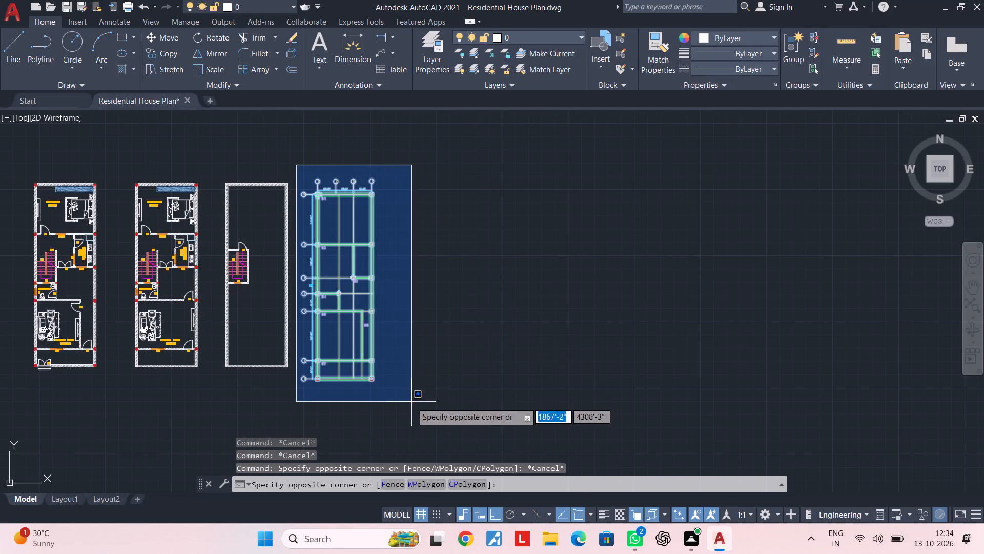
{"action": "left_click", "coordinate": [414, 408]}
{"action": "key", "text": "Delete"}
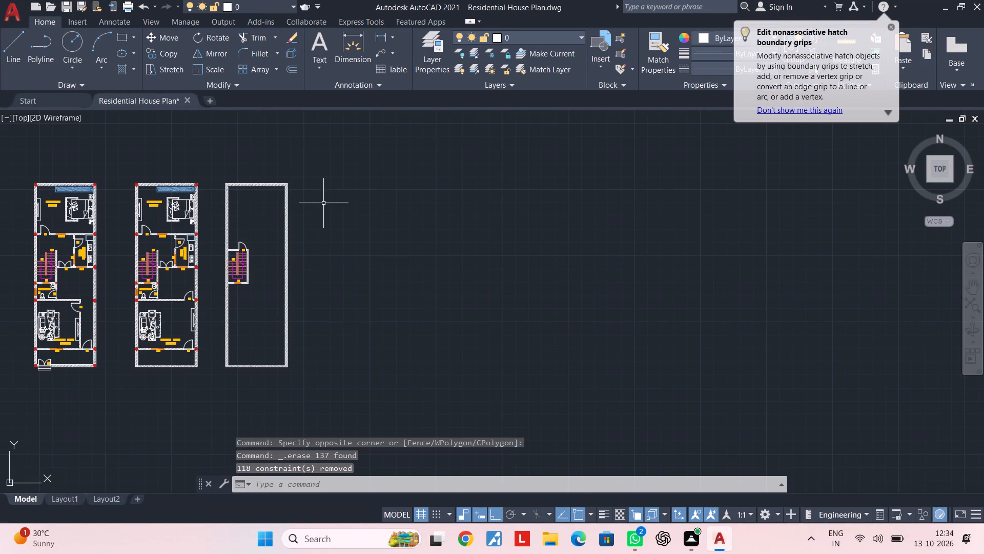
Draw a horizontal construction line slightly below the upper walls of the floor plans, extending through the cleared plan area.
{"action": "middle_click_drag", "start_coordinate": [322, 201], "coordinate": [332, 248]}
{"action": "key", "text": "Escape"}
{"action": "key", "text": "Escape"}
{"action": "key", "text": "Escape"}
{"action": "key", "text": "x"}
{"action": "type", "text": "L H"}
{"action": "key", "text": "space"}
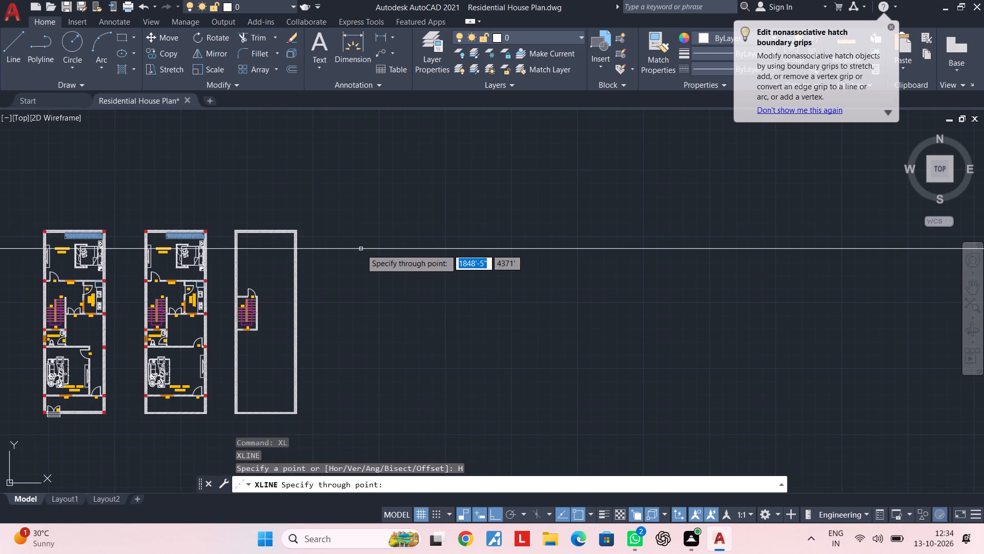
{"action": "left_click", "coordinate": [361, 249]}
{"action": "key", "text": "Escape"}
{"action": "key", "text": "Escape"}
Draw a vertical construction line in the empty area just beyond the staircase floor plan.
{"action": "type", "text": "XL"}
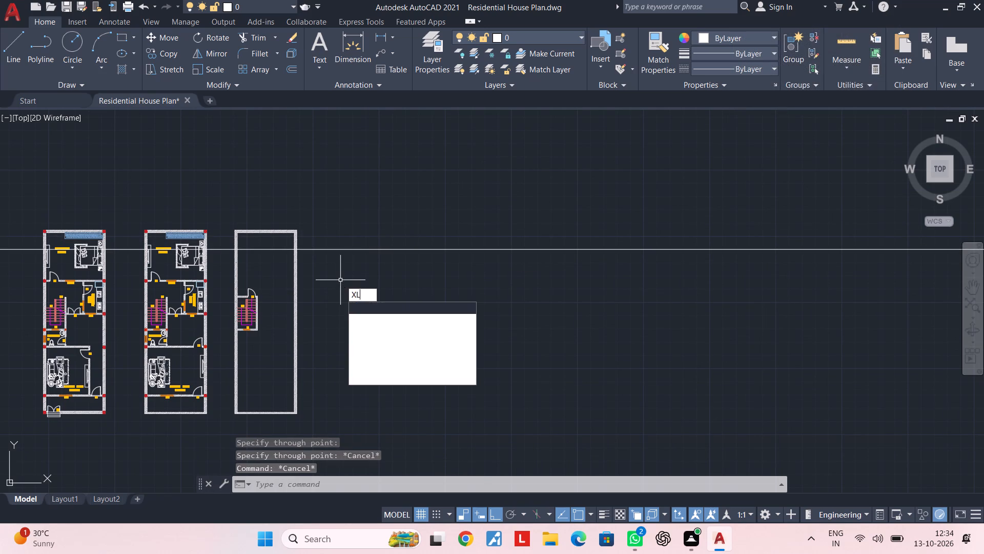
{"action": "key", "text": "space"}
{"action": "type", "text": "V"}
{"action": "key", "text": "space"}
{"action": "left_click", "coordinate": [324, 275]}
{"action": "key", "text": "Escape"}
{"action": "key", "text": "Escape"}
Trim the two construction lines at their intersection to form an upper-left corner for the new plan.
{"action": "type", "text": "T"}
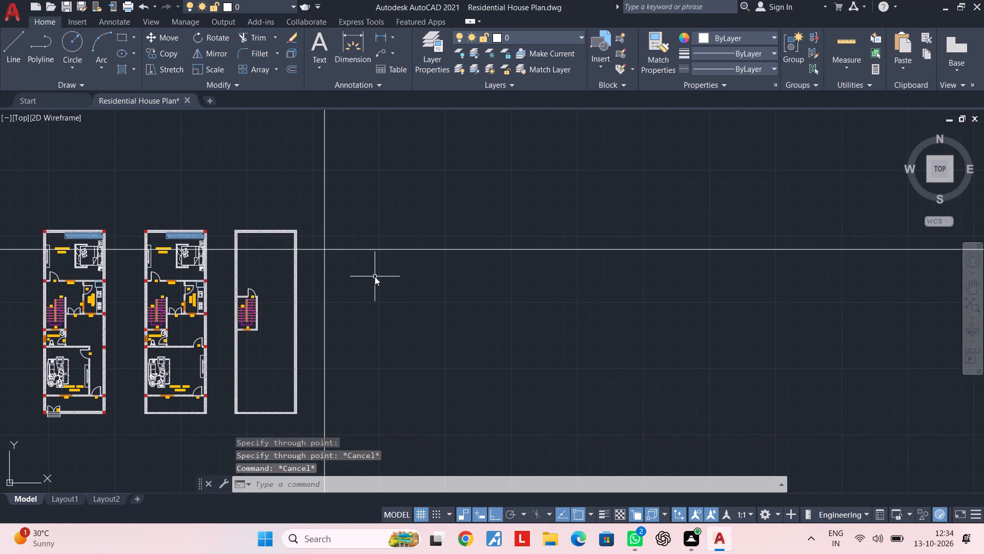
{"action": "key", "text": "space"}
{"action": "key", "text": "Escape"}
{"action": "key", "text": "t"}
{"action": "type", "text": "R"}
{"action": "key", "text": "space"}
{"action": "left_click", "coordinate": [362, 207]}
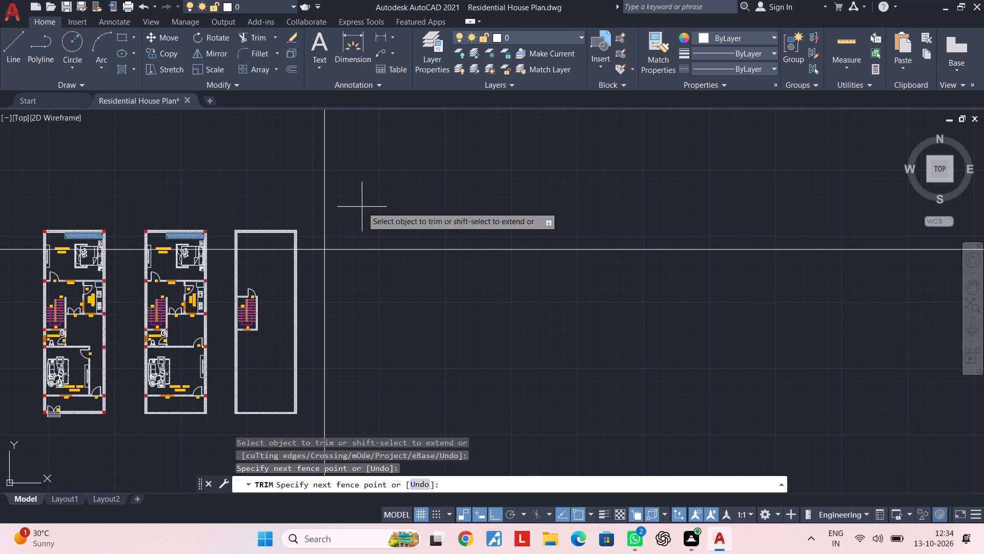
{"action": "left_click", "coordinate": [319, 212]}
{"action": "left_click", "coordinate": [319, 227]}
{"action": "left_click", "coordinate": [317, 281]}
{"action": "key", "text": "Escape"}
Erase the leftover horizontal construction line segment that crosses the floor plans.
{"action": "scroll", "coordinate": [284, 252], "scroll_direction": "up", "scroll_amount": 2}
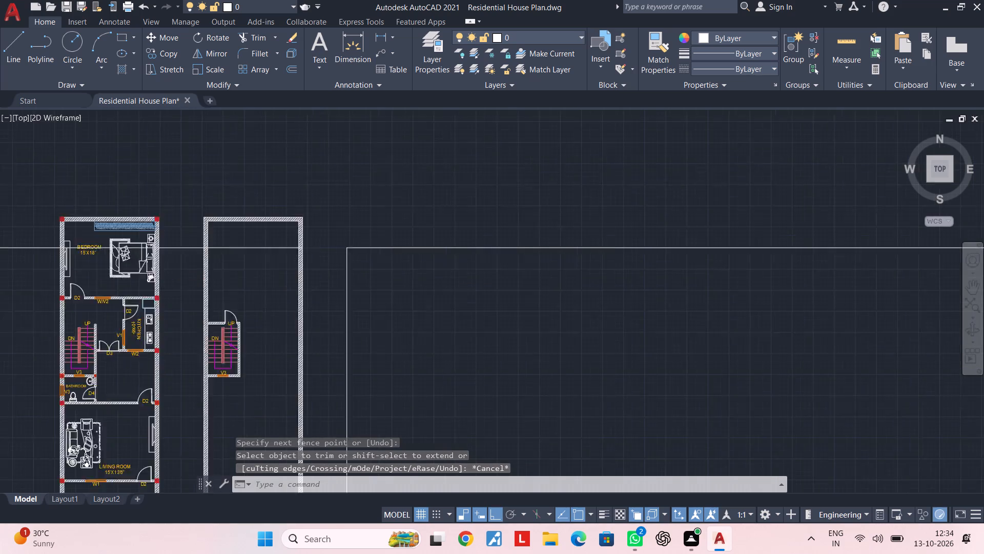
{"action": "left_click", "coordinate": [269, 256]}
{"action": "left_click", "coordinate": [257, 234]}
{"action": "key", "text": "Delete"}
{"action": "key", "text": "Escape"}
{"action": "key", "text": "Escape"}
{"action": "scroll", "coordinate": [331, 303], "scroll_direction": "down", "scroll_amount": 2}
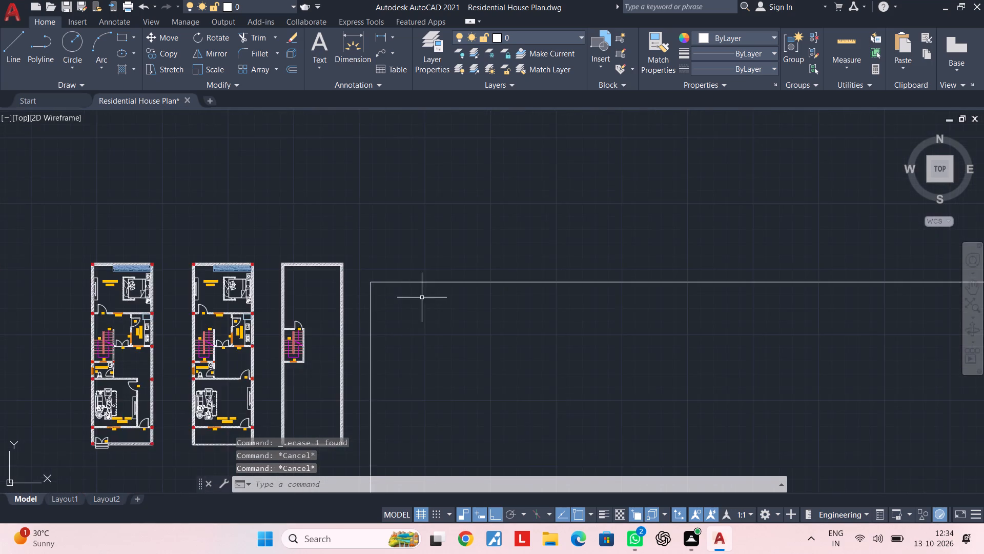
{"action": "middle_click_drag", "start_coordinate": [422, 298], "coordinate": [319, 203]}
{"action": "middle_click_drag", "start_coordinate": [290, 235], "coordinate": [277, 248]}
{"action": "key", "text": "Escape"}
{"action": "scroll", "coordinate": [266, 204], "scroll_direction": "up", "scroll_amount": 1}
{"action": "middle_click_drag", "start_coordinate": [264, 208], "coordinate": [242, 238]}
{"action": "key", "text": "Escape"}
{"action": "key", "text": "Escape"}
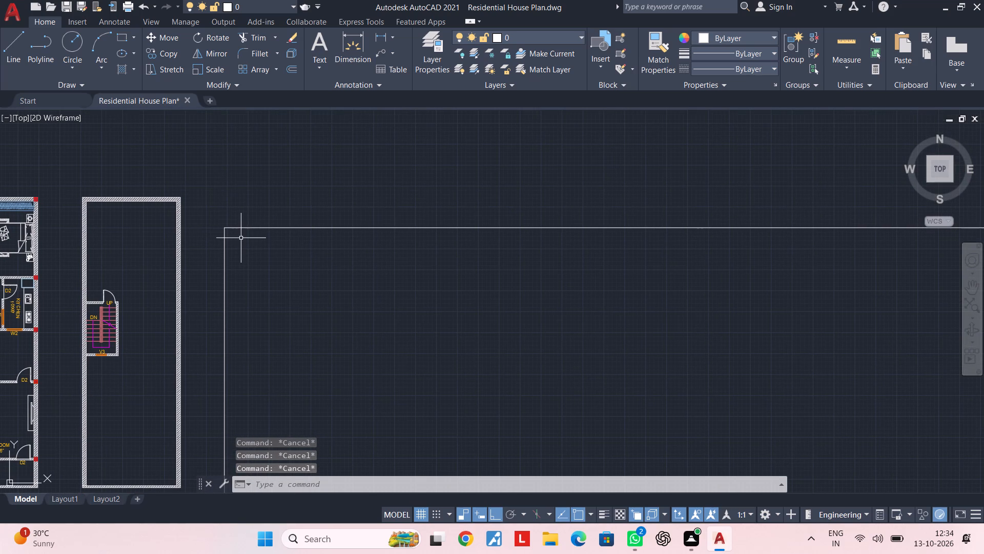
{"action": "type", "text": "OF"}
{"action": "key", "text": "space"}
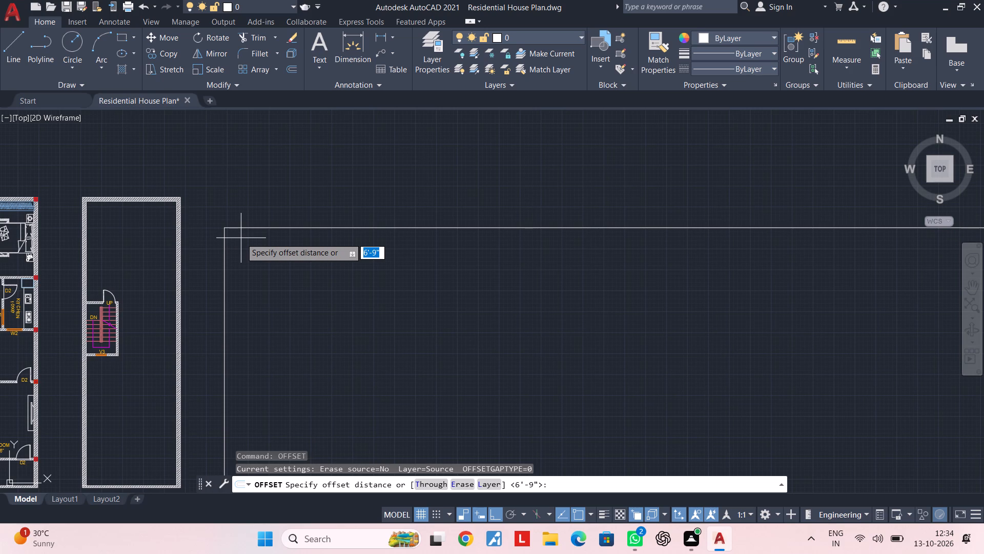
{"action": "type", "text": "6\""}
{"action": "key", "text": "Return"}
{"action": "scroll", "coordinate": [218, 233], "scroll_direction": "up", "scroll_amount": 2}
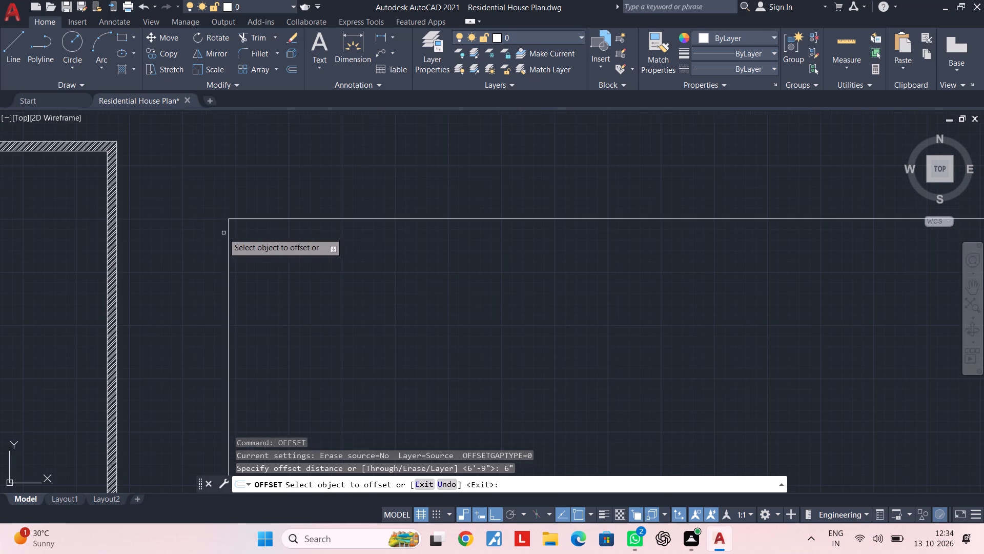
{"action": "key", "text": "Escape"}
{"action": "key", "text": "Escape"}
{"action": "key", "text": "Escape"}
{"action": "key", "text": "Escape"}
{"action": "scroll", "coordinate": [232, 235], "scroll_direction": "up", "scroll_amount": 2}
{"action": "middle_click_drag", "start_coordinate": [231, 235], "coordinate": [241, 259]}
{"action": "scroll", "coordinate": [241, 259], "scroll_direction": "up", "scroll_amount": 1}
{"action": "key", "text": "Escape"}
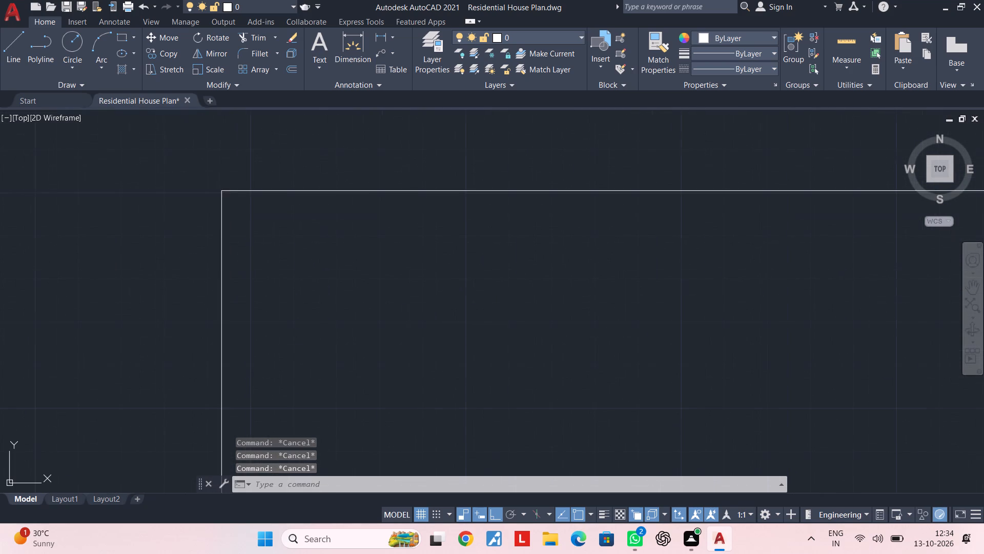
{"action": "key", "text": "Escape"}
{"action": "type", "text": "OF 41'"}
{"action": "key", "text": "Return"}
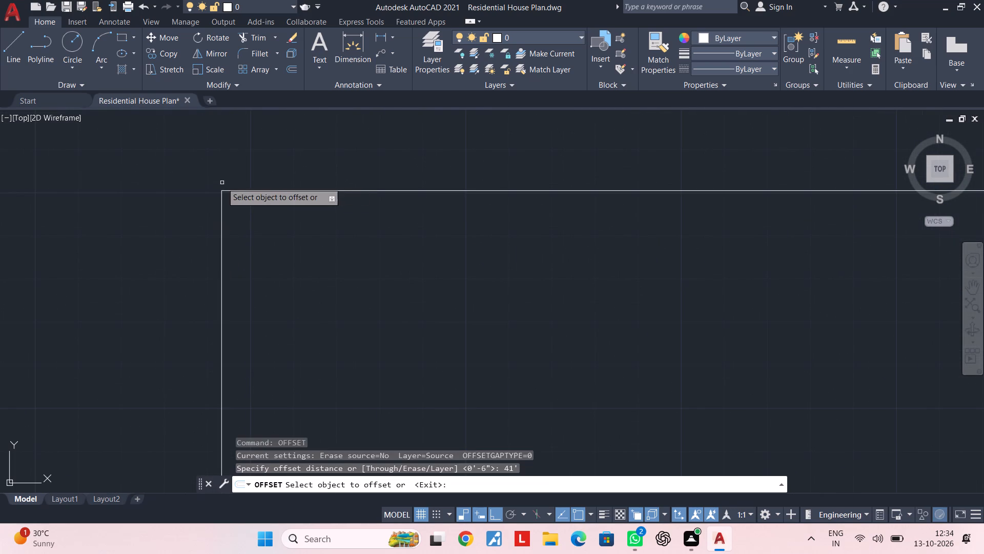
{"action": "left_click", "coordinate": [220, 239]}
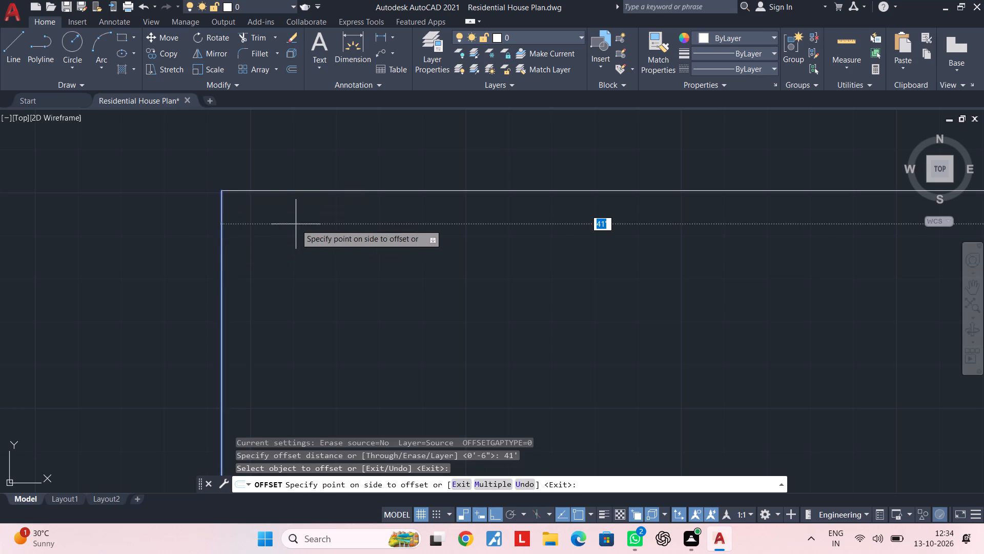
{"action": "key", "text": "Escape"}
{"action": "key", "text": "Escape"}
Offset the vertical construction line 1' inward from the corner and erase the original vertical line.
{"action": "type", "text": "OF 1'"}
{"action": "key", "text": "Return"}
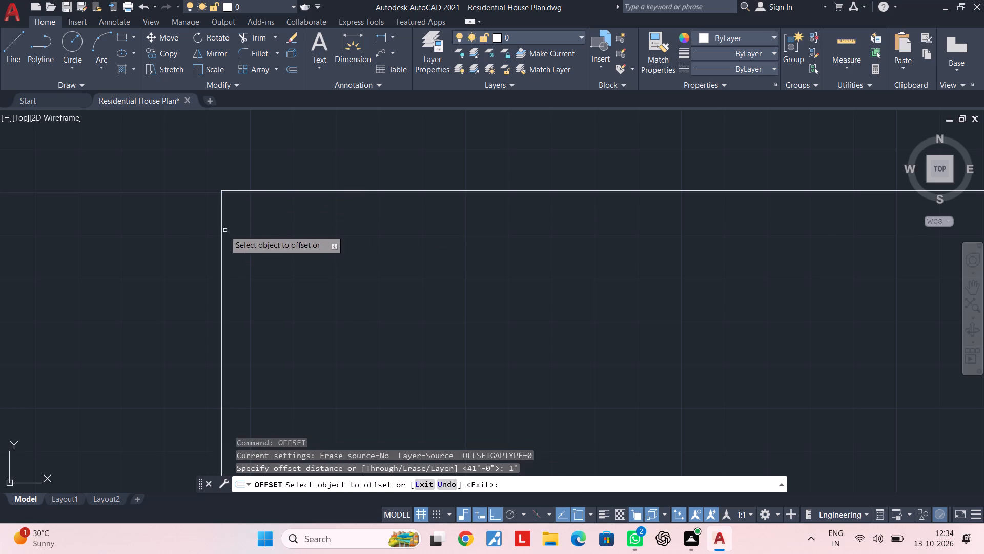
{"action": "left_click", "coordinate": [220, 229]}
{"action": "left_click", "coordinate": [317, 231]}
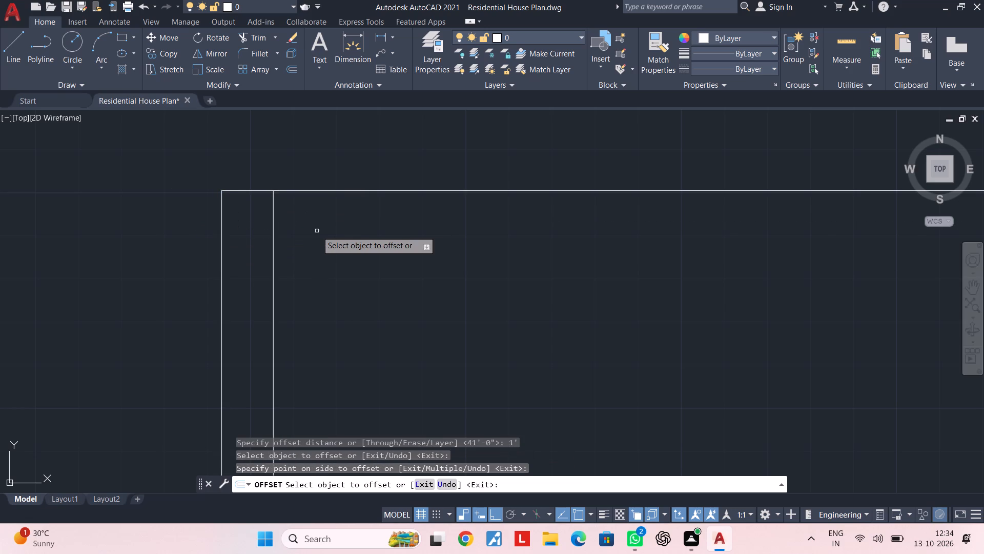
{"action": "key", "text": "space"}
{"action": "key", "text": "space"}
{"action": "key", "text": "Escape"}
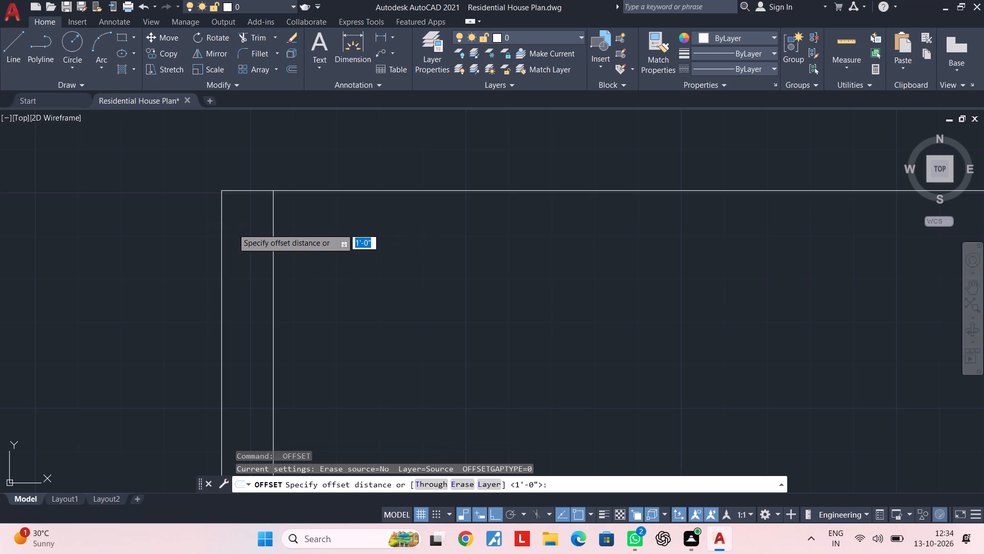
{"action": "left_click", "coordinate": [238, 227]}
{"action": "left_click", "coordinate": [161, 235]}
{"action": "key", "text": "Delete"}
{"action": "key", "text": "Escape"}
Offset the remaining vertical construction line by 6" to each side.
{"action": "type", "text": "OF 6\""}
{"action": "key", "text": "Return"}
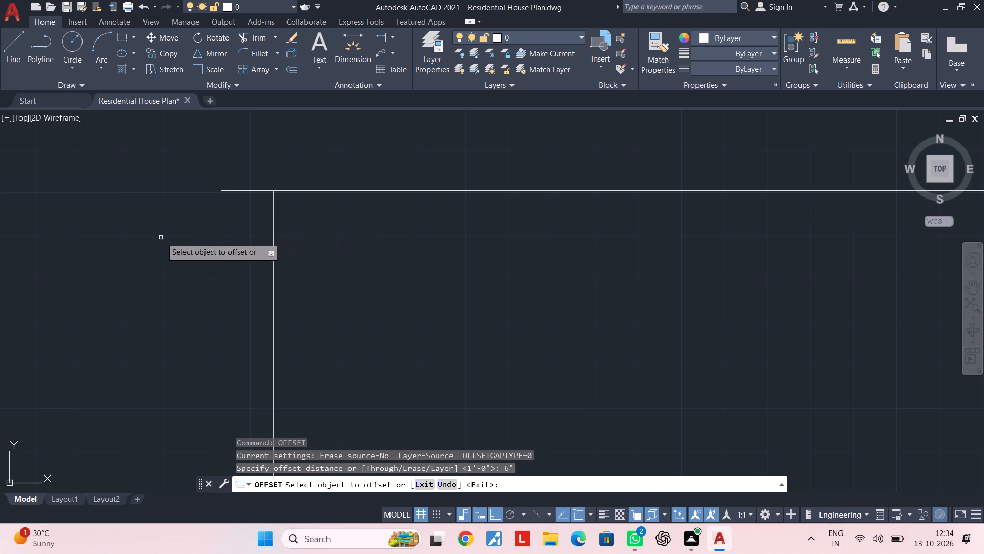
{"action": "left_click", "coordinate": [275, 243]}
{"action": "left_click", "coordinate": [231, 244]}
{"action": "key", "text": "Escape"}
{"action": "key", "text": "space"}
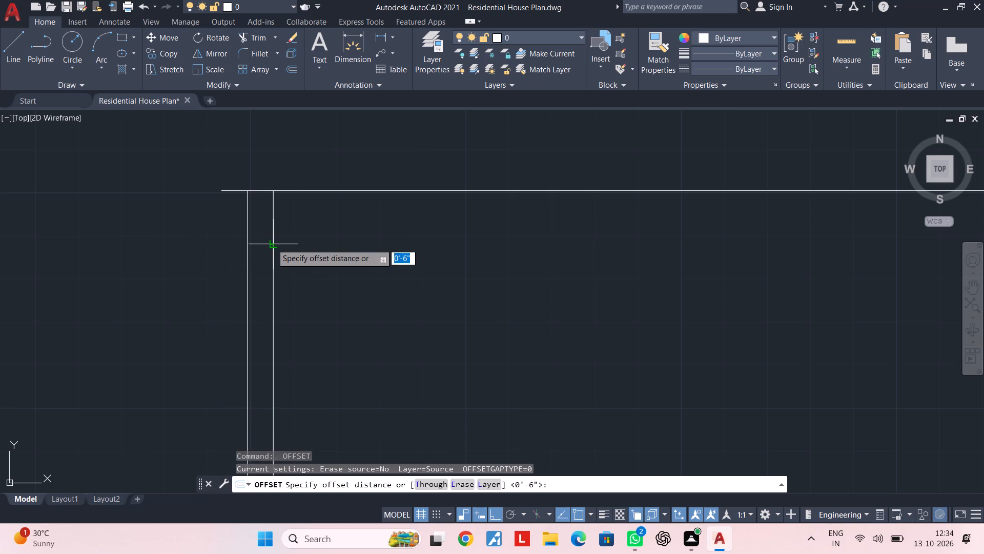
{"action": "key", "text": "space"}
{"action": "left_click", "coordinate": [272, 244]}
{"action": "left_click", "coordinate": [293, 241]}
{"action": "key", "text": "Escape"}
{"action": "key", "text": "Escape"}
{"action": "key", "text": "Escape"}
{"action": "key", "text": "Escape"}
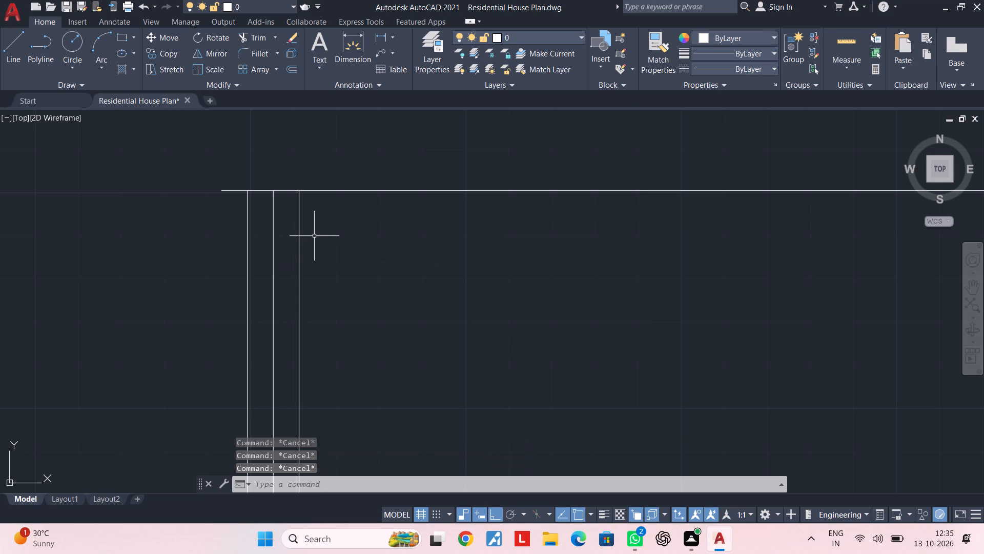
Offset the innermost of the three vertical lines 6'9" further inward, away from the floor plans.
{"action": "type", "text": "OF"}
{"action": "key", "text": "space"}
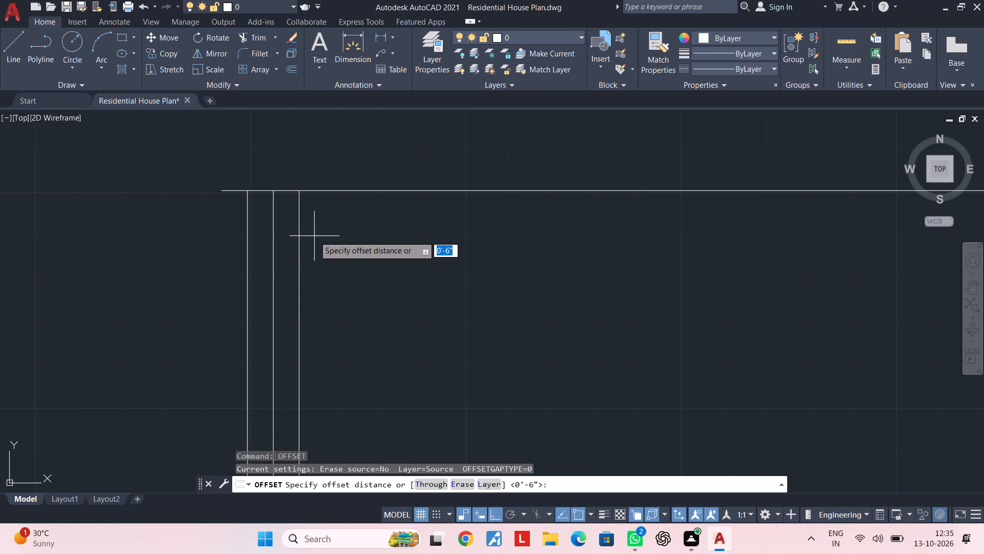
{"action": "type", "text": "6'"}
{"action": "type", "text": "9\""}
{"action": "key", "text": "Return"}
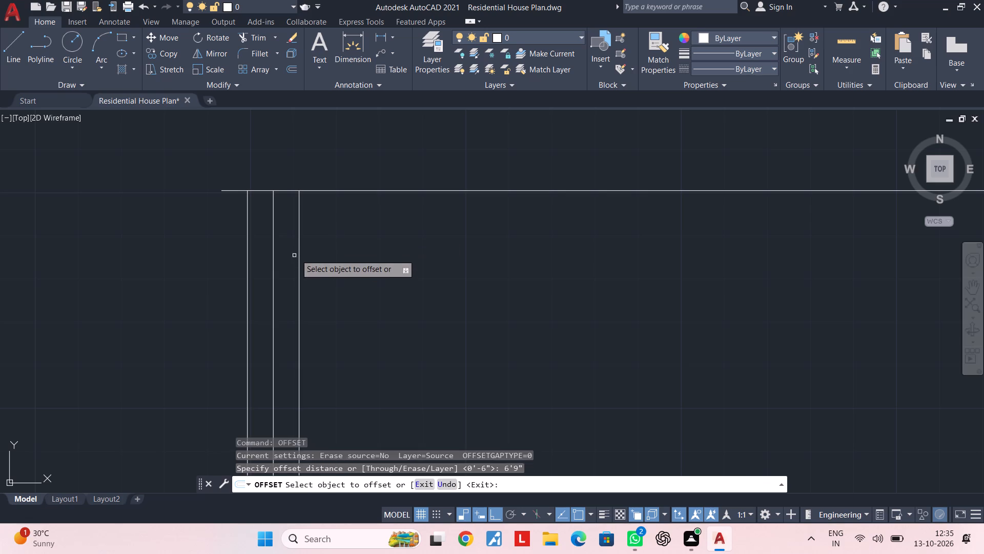
{"action": "left_click", "coordinate": [299, 216]}
{"action": "left_click", "coordinate": [543, 223]}
{"action": "middle_click_drag", "start_coordinate": [625, 225], "coordinate": [478, 225]}
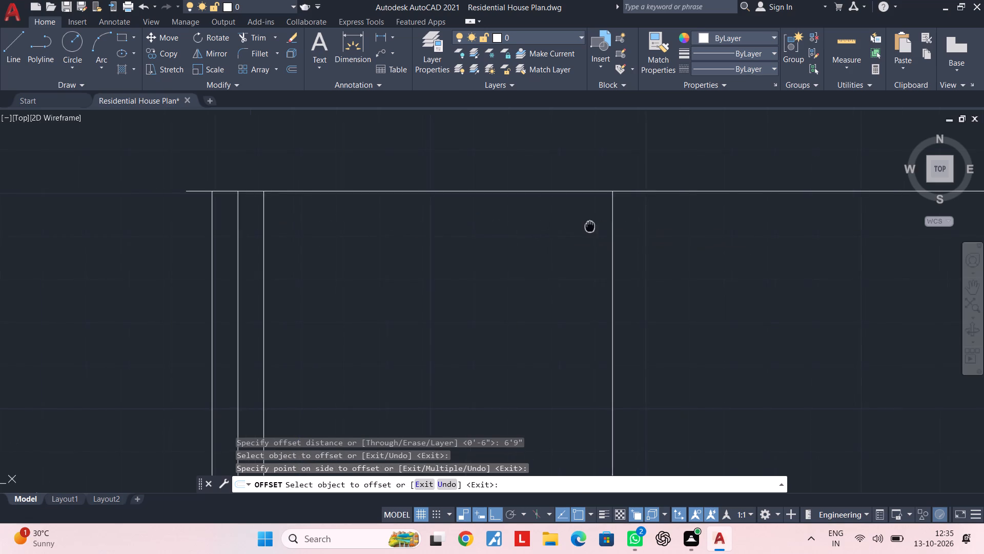
Offset the newest vertical construction line 5'6" further away from the floor plans.
{"action": "middle_click_drag", "start_coordinate": [478, 225], "coordinate": [377, 226]}
{"action": "key", "text": "space"}
{"action": "key", "text": "space"}
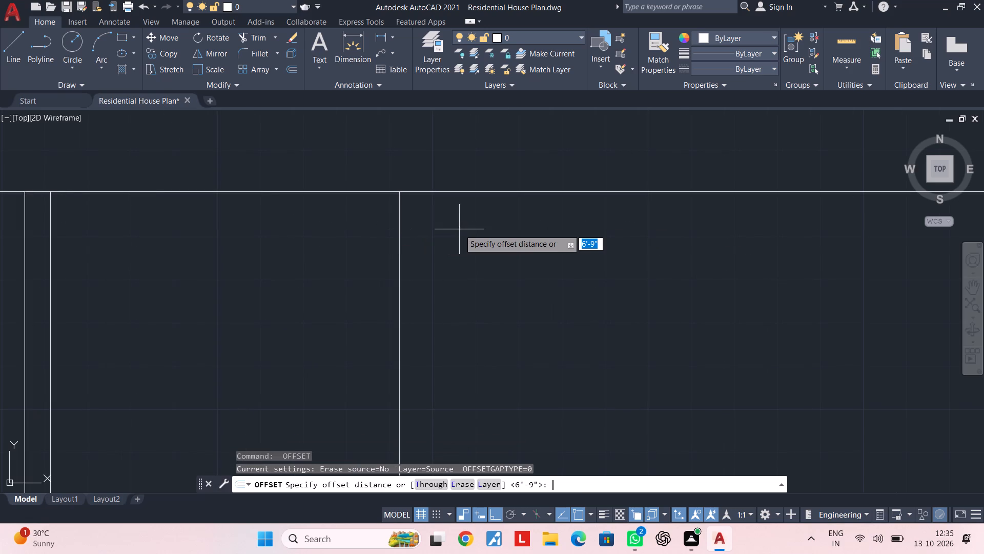
{"action": "key", "text": "5"}
{"action": "type", "text": "'6\""}
{"action": "key", "text": "Return"}
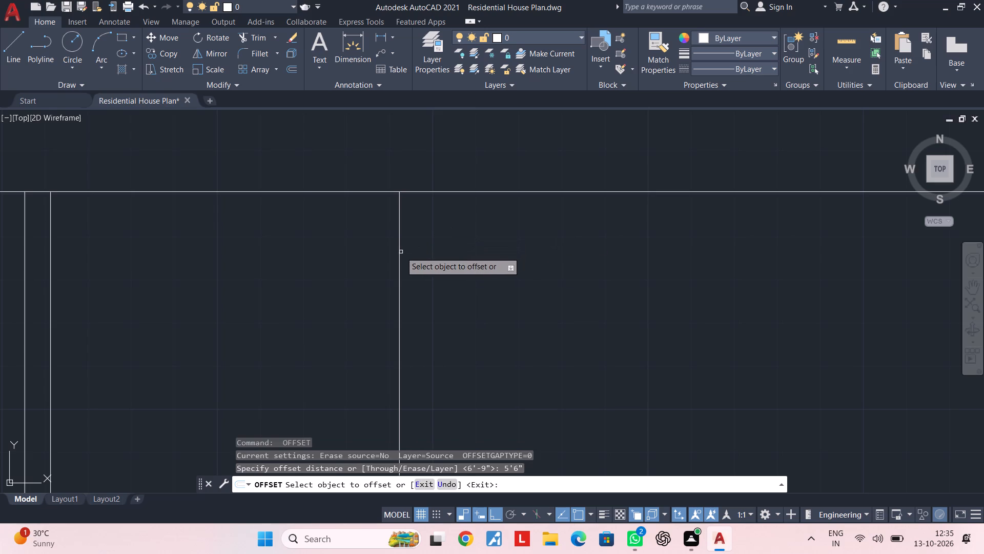
{"action": "left_click", "coordinate": [400, 252]}
{"action": "left_click", "coordinate": [653, 253]}
Offset the line just created another 6'9" away from the floor plans.
{"action": "middle_click_drag", "start_coordinate": [727, 258], "coordinate": [483, 260]}
{"action": "key", "text": "space"}
{"action": "key", "text": "space"}
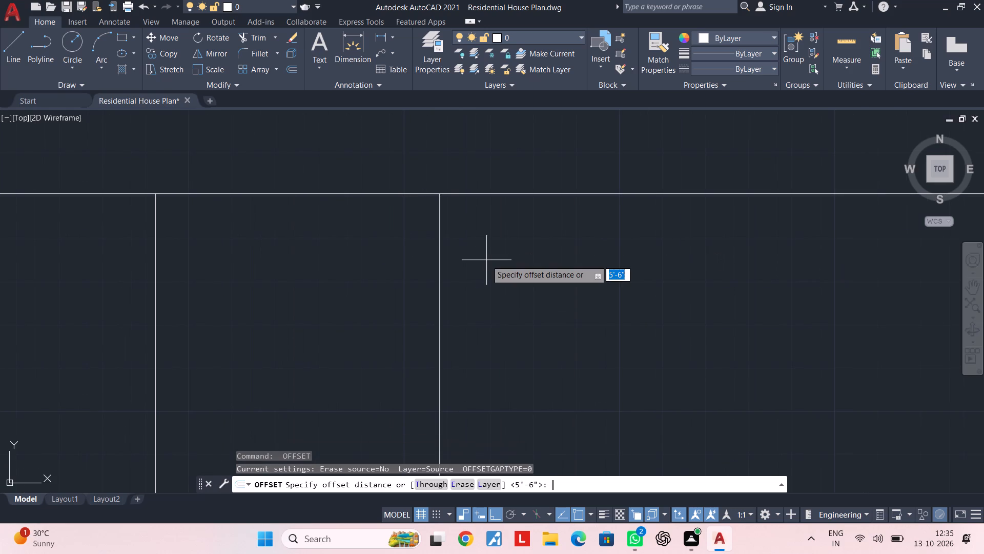
{"action": "type", "text": "6'9\""}
{"action": "key", "text": "Return"}
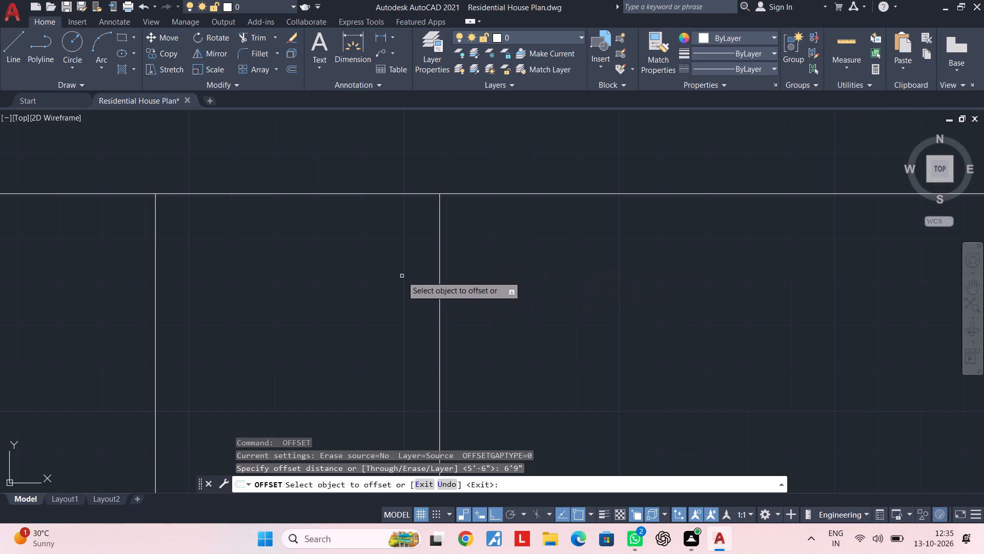
{"action": "left_click", "coordinate": [440, 259]}
{"action": "left_click", "coordinate": [814, 239]}
{"action": "scroll", "coordinate": [815, 247], "scroll_direction": "down", "scroll_amount": 2}
{"action": "middle_click_drag", "start_coordinate": [812, 248], "coordinate": [578, 248]}
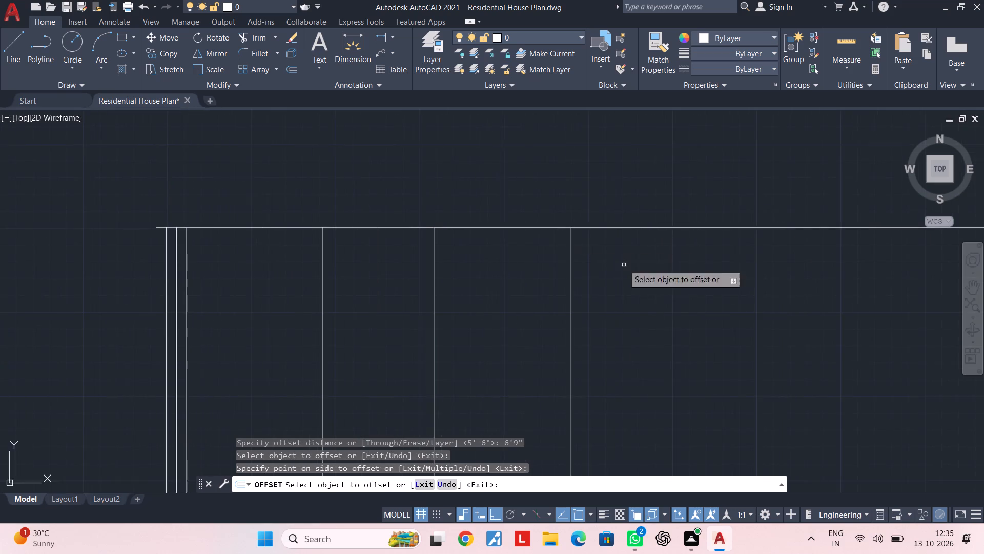
{"action": "middle_click_drag", "start_coordinate": [618, 262], "coordinate": [598, 241]}
{"action": "key", "text": "Escape"}
{"action": "key", "text": "Escape"}
{"action": "key", "text": "Escape"}
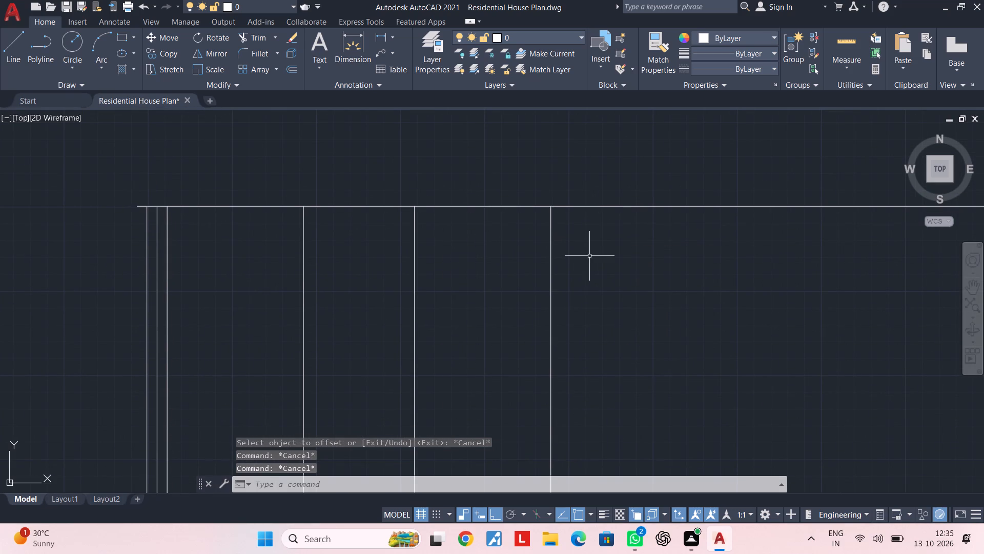
Offset the farthest vertical construction line by 6" to each side.
{"action": "key", "text": "Escape"}
{"action": "key", "text": "Escape"}
{"action": "type", "text": "OF 6\""}
{"action": "key", "text": "Return"}
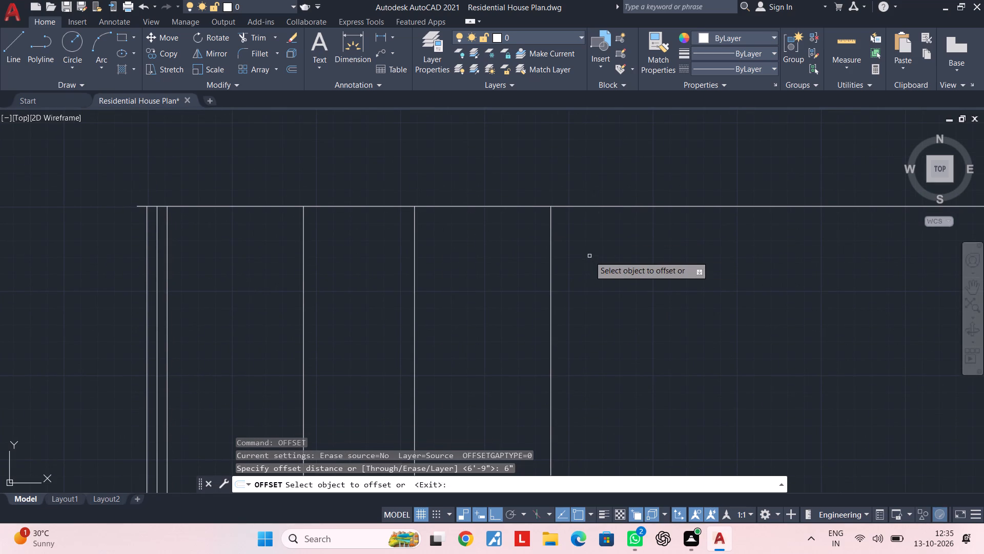
{"action": "left_click", "coordinate": [552, 258]}
{"action": "left_click", "coordinate": [711, 257]}
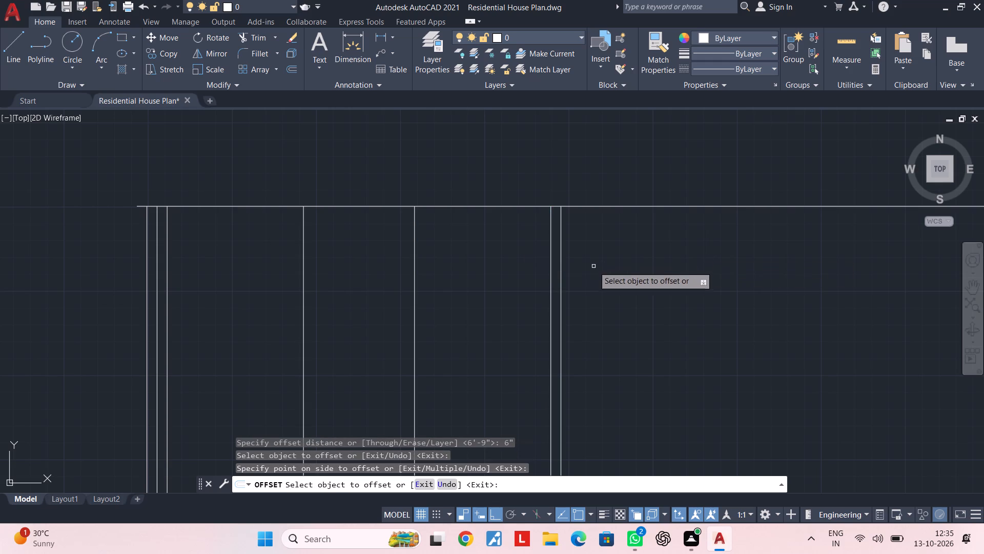
{"action": "left_click", "coordinate": [550, 274]}
{"action": "left_click", "coordinate": [497, 281]}
{"action": "key", "text": "Escape"}
{"action": "key", "text": "Escape"}
{"action": "key", "text": "Escape"}
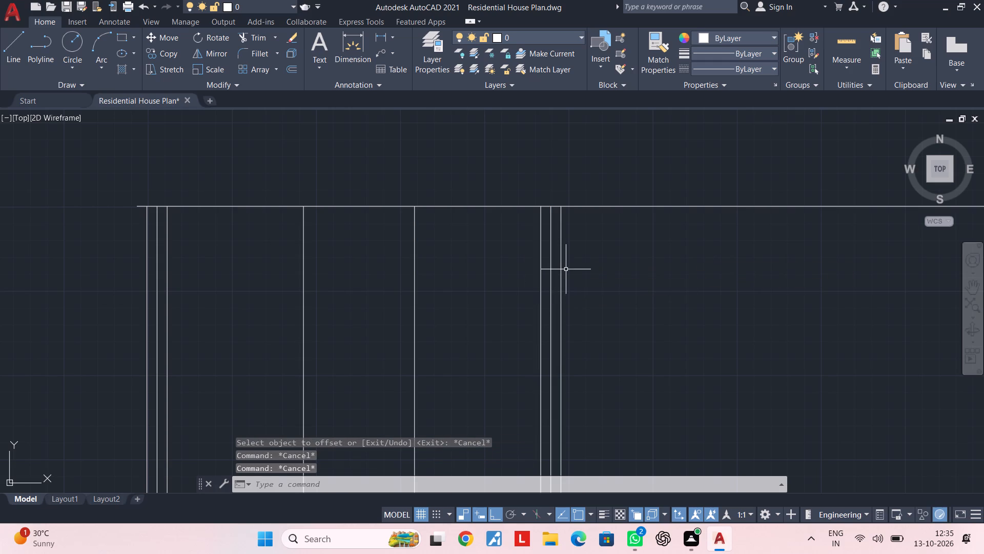
Trim the top horizontal construction line where it extends past the outermost vertical lines at both ends.
{"action": "type", "text": "TR"}
{"action": "key", "text": "space"}
{"action": "left_click_drag", "start_coordinate": [612, 270], "coordinate": [616, 244]}
{"action": "left_click", "coordinate": [614, 182]}
{"action": "left_click", "coordinate": [631, 242]}
{"action": "key", "text": "Escape"}
{"action": "middle_click_drag", "start_coordinate": [519, 266], "coordinate": [550, 261]}
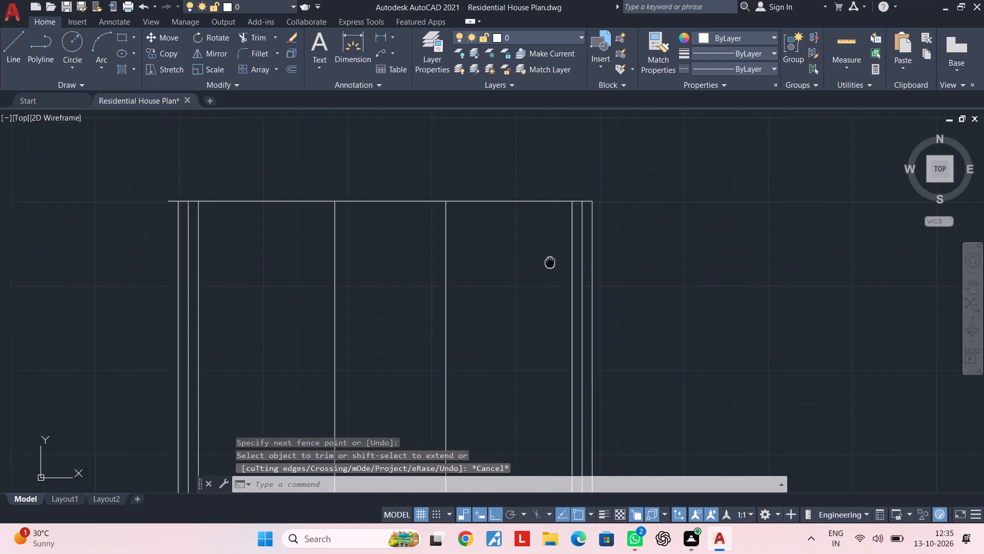
{"action": "middle_click_drag", "start_coordinate": [550, 261], "coordinate": [748, 230]}
{"action": "key", "text": "Escape"}
{"action": "key", "text": "space"}
{"action": "scroll", "coordinate": [364, 170], "scroll_direction": "up", "scroll_amount": 2}
{"action": "left_click", "coordinate": [378, 134]}
{"action": "left_click", "coordinate": [367, 193]}
{"action": "key", "text": "Escape"}
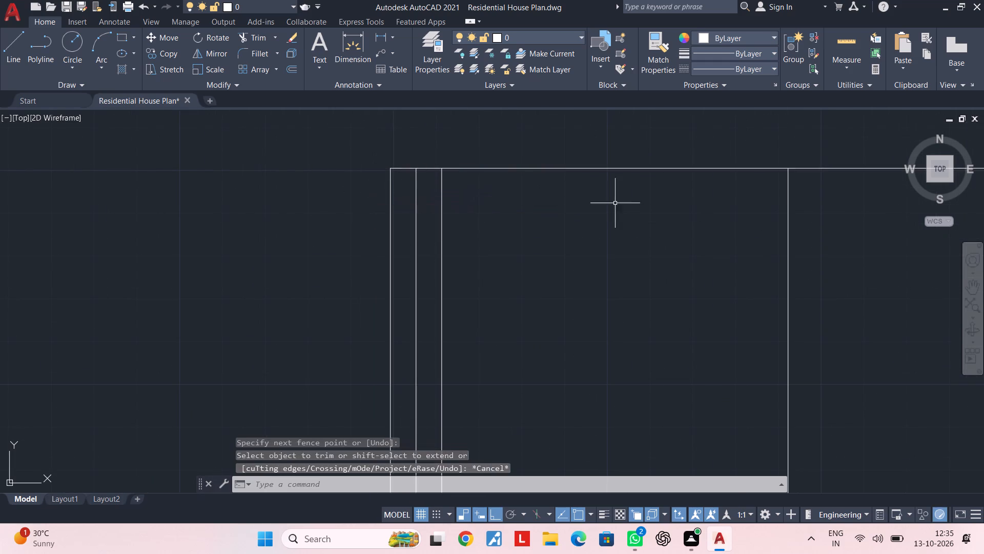
{"action": "key", "text": "Escape"}
Offset the top horizontal line 1' downward, into the plan.
{"action": "middle_click_drag", "start_coordinate": [618, 202], "coordinate": [486, 217]}
{"action": "key", "text": "Escape"}
{"action": "key", "text": "Escape"}
{"action": "type", "text": "OF 1'"}
{"action": "key", "text": "Return"}
{"action": "left_click", "coordinate": [503, 182]}
{"action": "left_click", "coordinate": [512, 238]}
{"action": "key", "text": "Escape"}
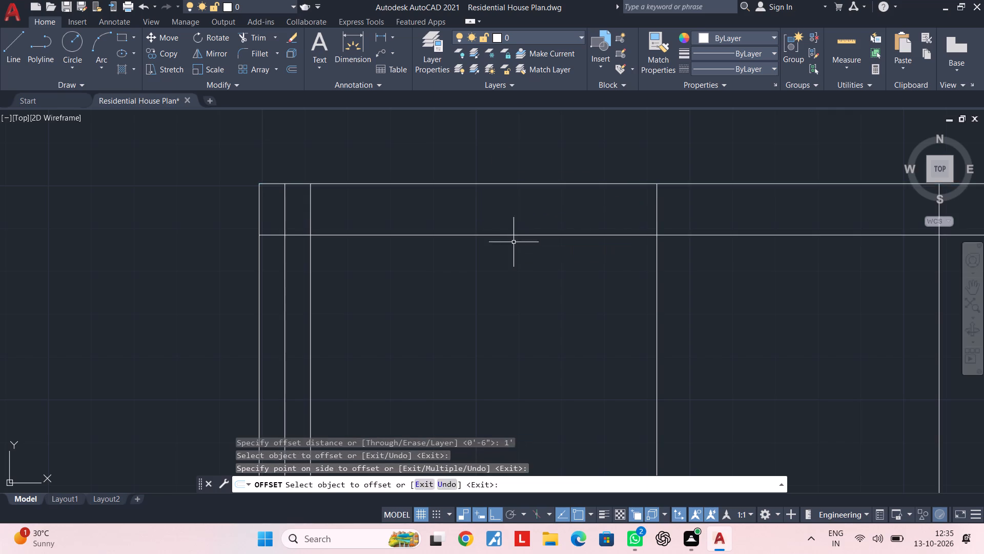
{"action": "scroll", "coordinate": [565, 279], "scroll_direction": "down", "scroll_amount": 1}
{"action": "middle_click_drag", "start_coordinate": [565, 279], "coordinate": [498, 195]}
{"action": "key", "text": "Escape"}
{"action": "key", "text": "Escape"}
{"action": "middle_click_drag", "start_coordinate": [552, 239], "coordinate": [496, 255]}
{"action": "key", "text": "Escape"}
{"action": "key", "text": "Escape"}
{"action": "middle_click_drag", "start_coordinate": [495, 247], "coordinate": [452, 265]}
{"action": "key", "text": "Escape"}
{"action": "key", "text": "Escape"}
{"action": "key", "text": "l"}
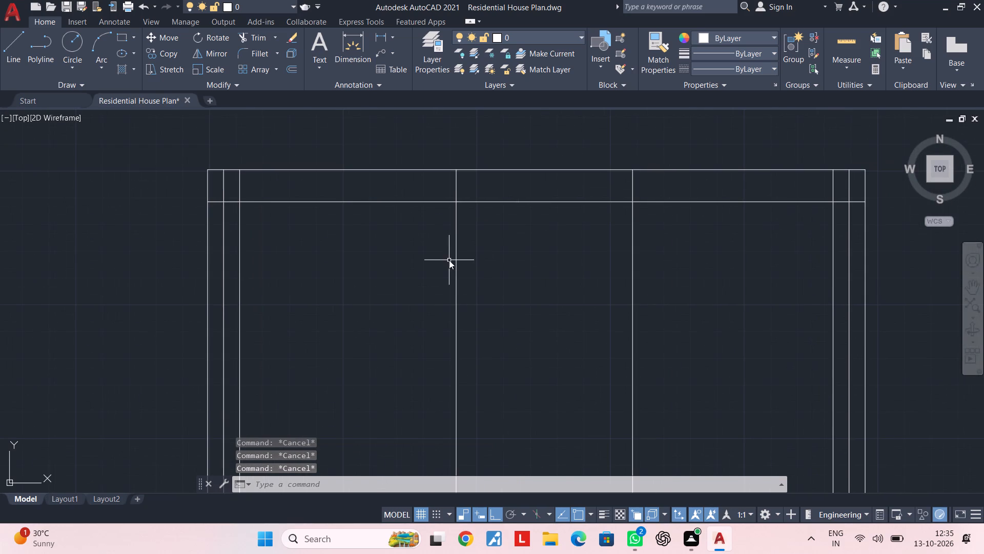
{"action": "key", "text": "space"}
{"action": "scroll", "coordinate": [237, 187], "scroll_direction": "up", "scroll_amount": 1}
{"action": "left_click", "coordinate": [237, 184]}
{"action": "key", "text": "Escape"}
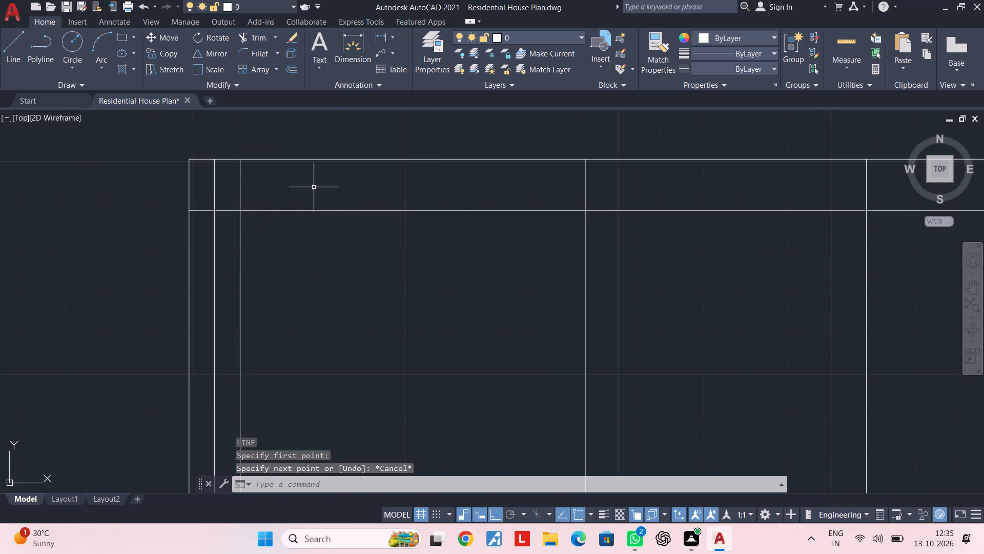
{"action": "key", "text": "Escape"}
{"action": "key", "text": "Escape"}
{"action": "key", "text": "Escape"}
Trim the middle vertical line out of the top corner square nearest the floor plans.
{"action": "type", "text": "TR"}
{"action": "key", "text": "space"}
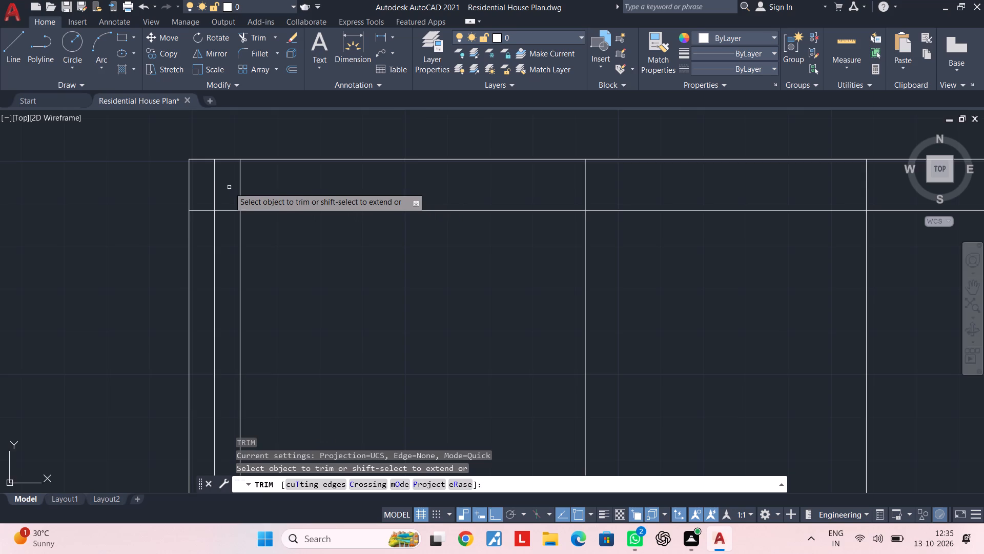
{"action": "scroll", "coordinate": [225, 186], "scroll_direction": "up", "scroll_amount": 2}
{"action": "left_click", "coordinate": [223, 176]}
{"action": "left_click", "coordinate": [187, 197]}
{"action": "key", "text": "Escape"}
{"action": "scroll", "coordinate": [200, 209], "scroll_direction": "down", "scroll_amount": 1}
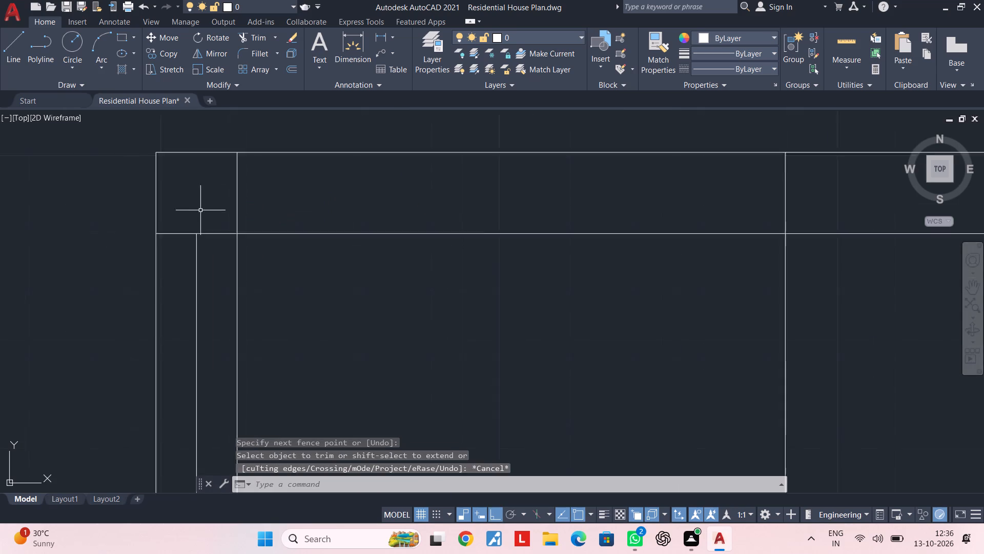
{"action": "scroll", "coordinate": [200, 210], "scroll_direction": "down", "scroll_amount": 2}
{"action": "key", "text": "Escape"}
Draw a 1' by 1' column rectangle over the top corner square nearest the floor plans.
{"action": "middle_click_drag", "start_coordinate": [205, 214], "coordinate": [209, 222]}
{"action": "key", "text": "Escape"}
{"action": "key", "text": "Escape"}
{"action": "type", "text": "REC"}
{"action": "key", "text": "space"}
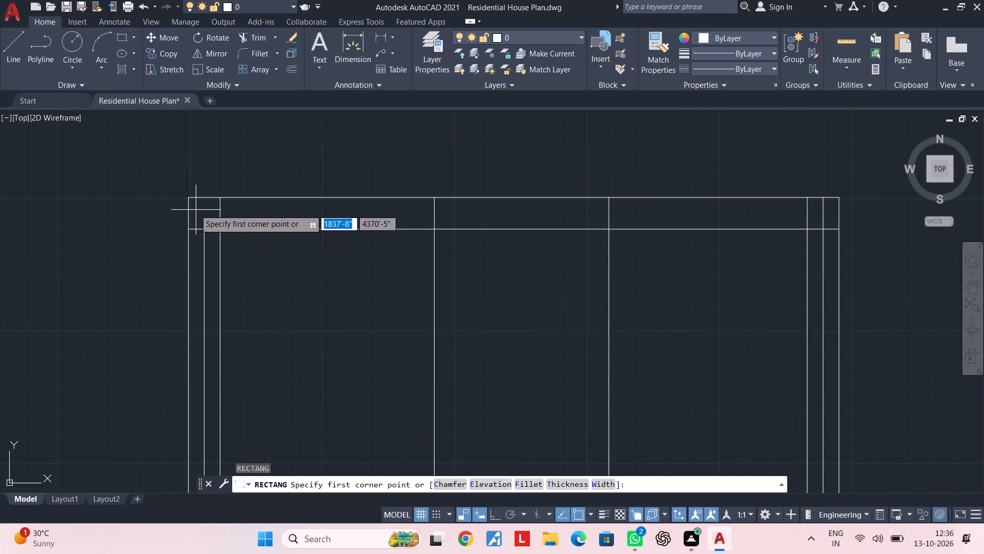
{"action": "scroll", "coordinate": [192, 205], "scroll_direction": "up", "scroll_amount": 3}
{"action": "left_click", "coordinate": [171, 175]}
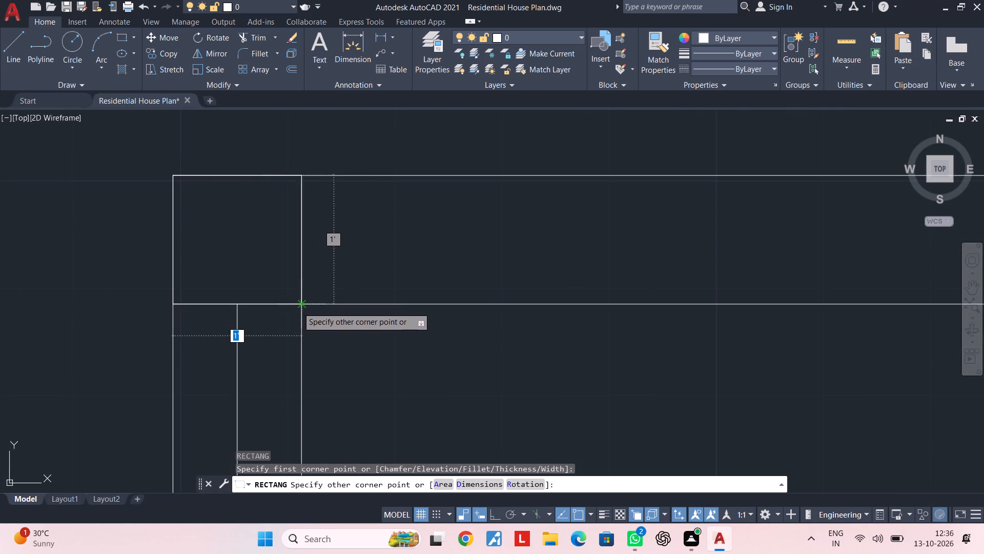
{"action": "left_click", "coordinate": [301, 307]}
{"action": "scroll", "coordinate": [417, 307], "scroll_direction": "down", "scroll_amount": 4}
{"action": "key", "text": "Escape"}
{"action": "scroll", "coordinate": [617, 300], "scroll_direction": "down", "scroll_amount": 2}
{"action": "key", "text": "Escape"}
Draw an 18'6" horizontal centreline through the top beam, from the corner column's inner side to the opposite corner square.
{"action": "middle_click_drag", "start_coordinate": [622, 278], "coordinate": [441, 271]}
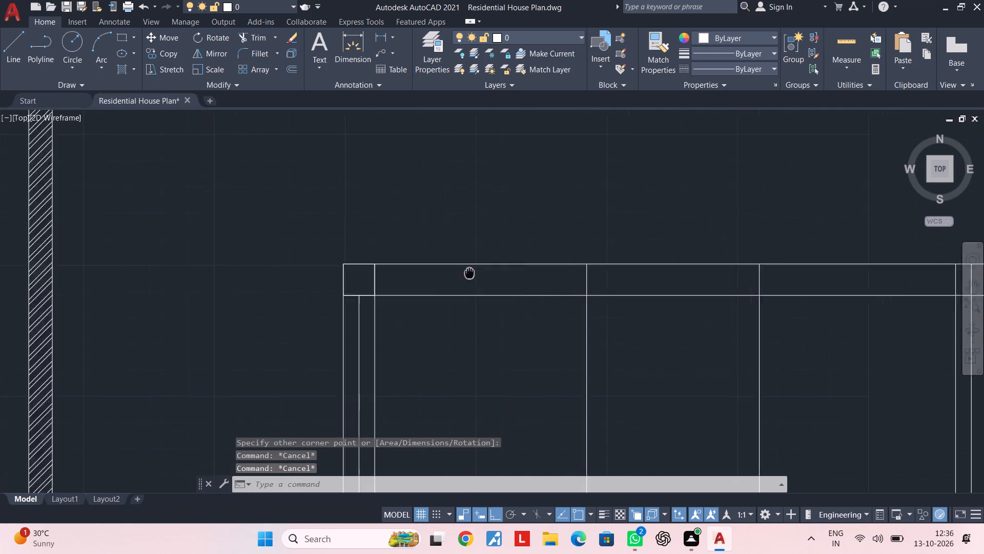
{"action": "middle_click_drag", "start_coordinate": [441, 271], "coordinate": [261, 260]}
{"action": "key", "text": "Escape"}
{"action": "key", "text": "Escape"}
{"action": "middle_click_drag", "start_coordinate": [468, 296], "coordinate": [315, 284]}
{"action": "key", "text": "Escape"}
{"action": "key", "text": "Escape"}
{"action": "key", "text": "l"}
{"action": "key", "text": "space"}
{"action": "middle_click_drag", "start_coordinate": [247, 292], "coordinate": [247, 292]}
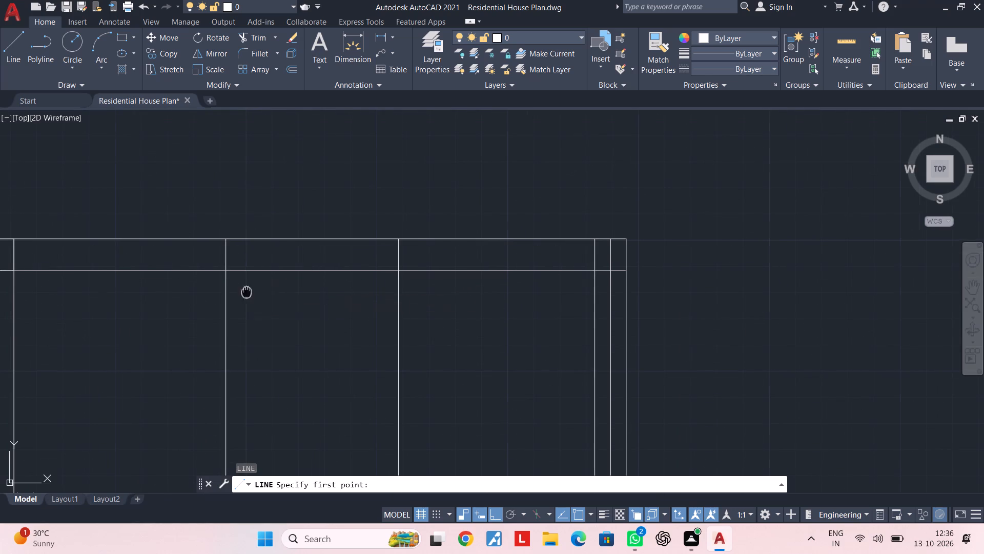
{"action": "middle_click_drag", "start_coordinate": [247, 292], "coordinate": [412, 286]}
{"action": "left_click", "coordinate": [176, 250]}
{"action": "middle_click_drag", "start_coordinate": [685, 254], "coordinate": [453, 254]}
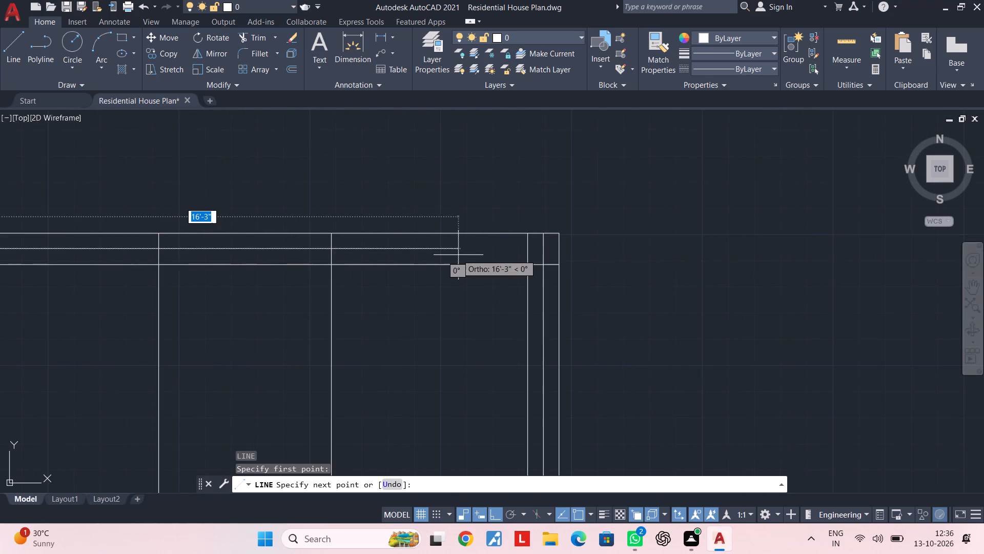
{"action": "scroll", "coordinate": [459, 255], "scroll_direction": "up", "scroll_amount": 2}
{"action": "left_click", "coordinate": [627, 239]}
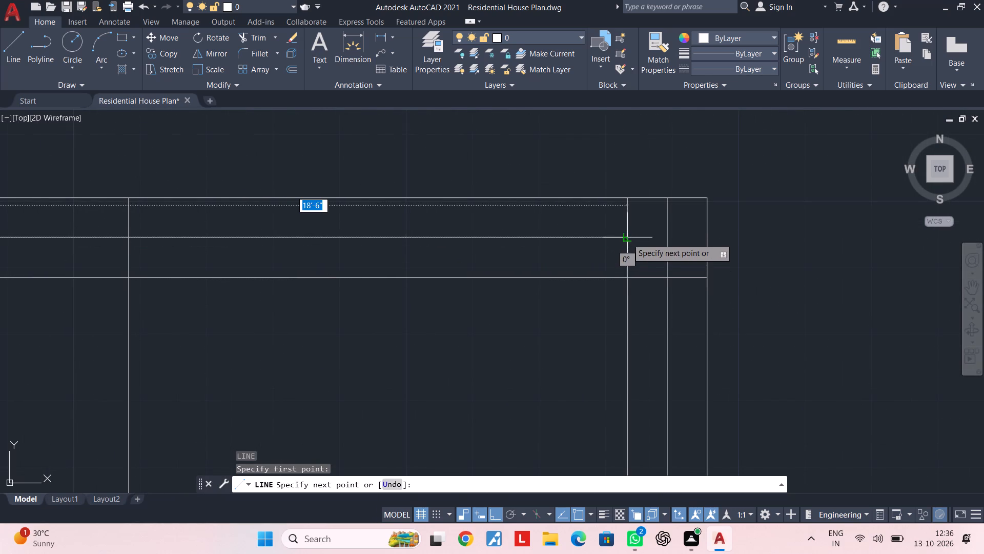
{"action": "key", "text": "Escape"}
{"action": "key", "text": "Escape"}
Trim the middle vertical line out of the top corner square farthest from the floor plans.
{"action": "middle_click_drag", "start_coordinate": [580, 268], "coordinate": [479, 265]}
{"action": "key", "text": "Escape"}
{"action": "key", "text": "Escape"}
{"action": "key", "text": "Escape"}
{"action": "key", "text": "Escape"}
{"action": "key", "text": "r"}
{"action": "key", "text": "t"}
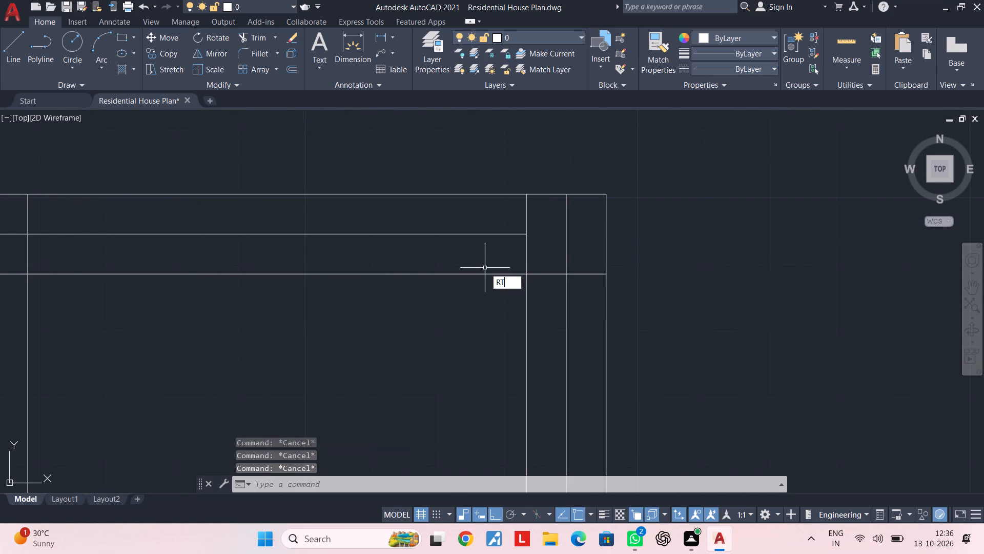
{"action": "key", "text": "Escape"}
{"action": "key", "text": "t"}
{"action": "key", "text": "r"}
{"action": "key", "text": "space"}
{"action": "left_click", "coordinate": [590, 241]}
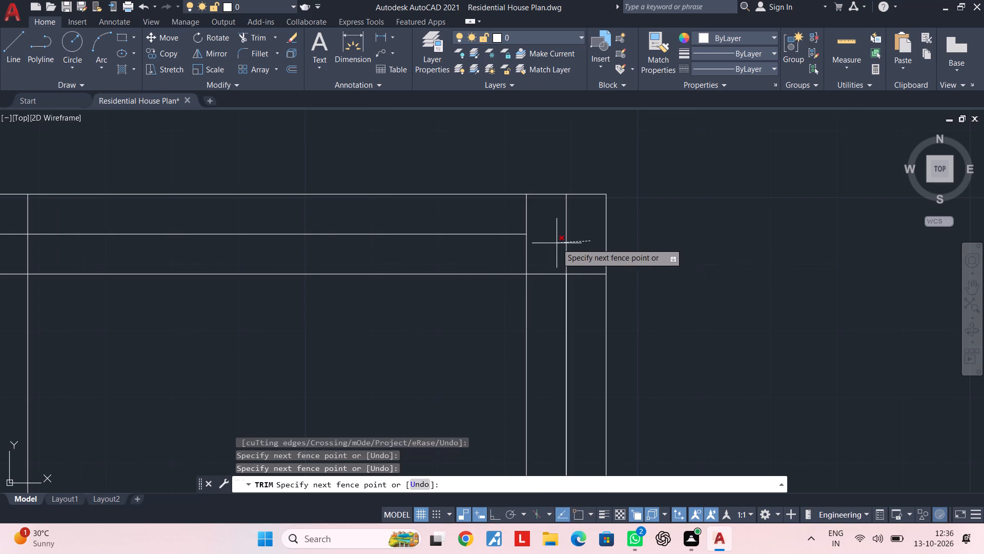
{"action": "left_click", "coordinate": [557, 243]}
{"action": "key", "text": "Escape"}
Draw the second column rectangle over the top corner square farthest from the floor plans.
{"action": "type", "text": "REC"}
{"action": "key", "text": "space"}
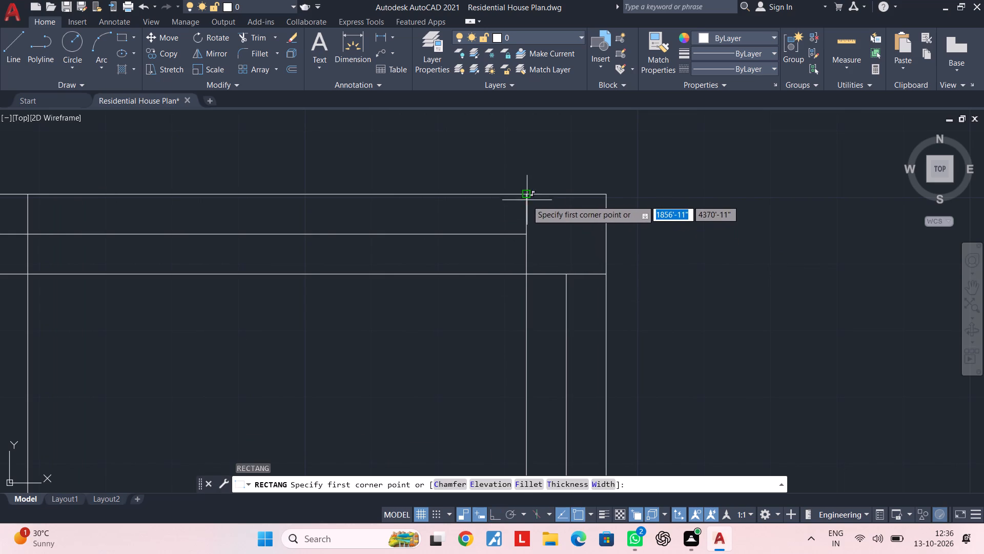
{"action": "left_click", "coordinate": [525, 195]}
{"action": "left_click", "coordinate": [610, 272]}
{"action": "key", "text": "Escape"}
{"action": "key", "text": "Escape"}
{"action": "scroll", "coordinate": [534, 308], "scroll_direction": "down", "scroll_amount": 2}
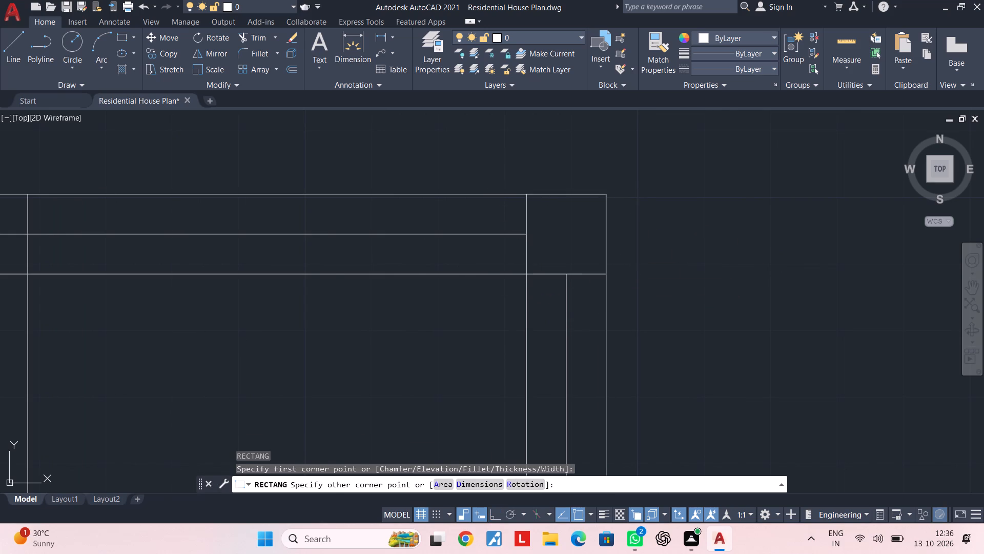
{"action": "key", "text": "Escape"}
{"action": "key", "text": "Escape"}
Trim the two interior vertical lines between the top beam's upper edge and its centreline.
{"action": "middle_click_drag", "start_coordinate": [421, 311], "coordinate": [511, 241]}
{"action": "key", "text": "Escape"}
{"action": "key", "text": "Escape"}
{"action": "type", "text": "TR"}
{"action": "key", "text": "space"}
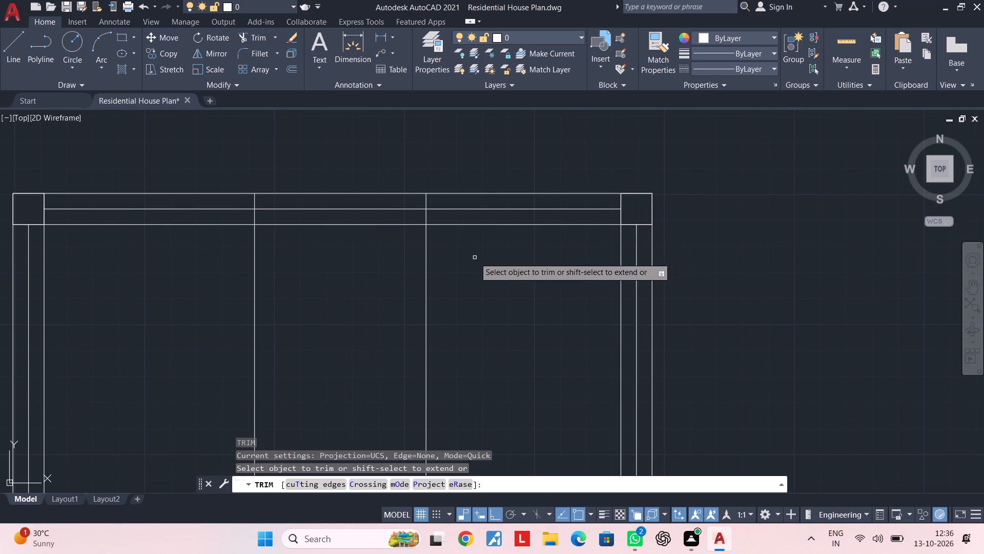
{"action": "scroll", "coordinate": [464, 236], "scroll_direction": "up", "scroll_amount": 1}
{"action": "middle_click_drag", "start_coordinate": [415, 205], "coordinate": [496, 243]}
{"action": "left_click", "coordinate": [519, 209]}
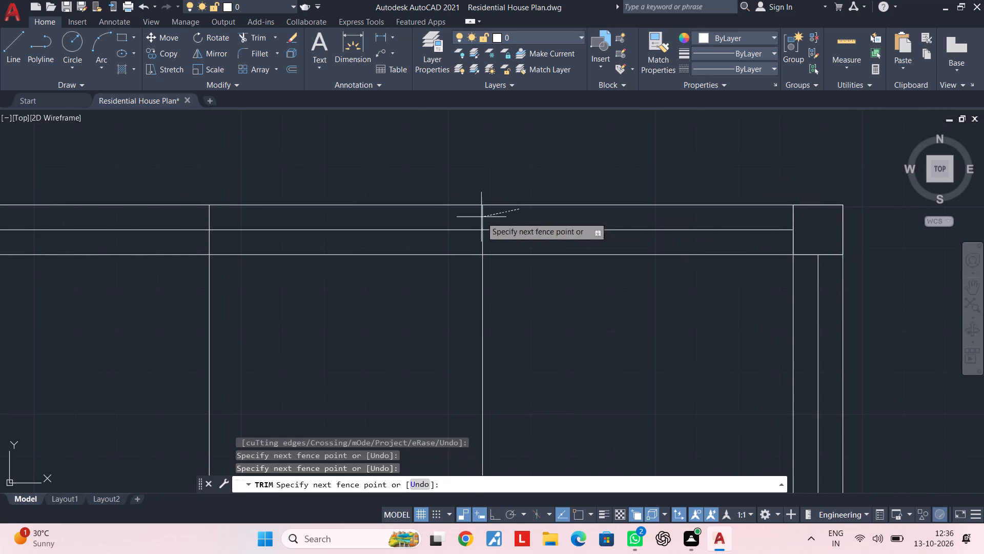
{"action": "left_click", "coordinate": [190, 224]}
{"action": "key", "text": "Escape"}
{"action": "scroll", "coordinate": [216, 240], "scroll_direction": "down", "scroll_amount": 3}
{"action": "middle_click_drag", "start_coordinate": [241, 256], "coordinate": [370, 258]}
{"action": "key", "text": "Escape"}
Offset the top beam's horizontal centreline 15'9" downward into the column plan.
{"action": "scroll", "coordinate": [347, 248], "scroll_direction": "up", "scroll_amount": 2}
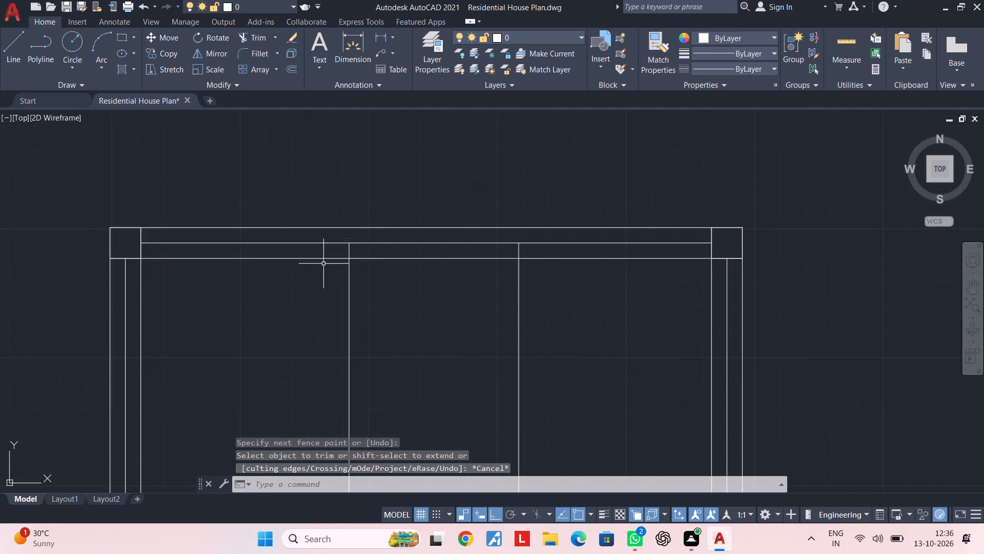
{"action": "middle_click_drag", "start_coordinate": [320, 265], "coordinate": [402, 239]}
{"action": "key", "text": "Escape"}
{"action": "middle_click_drag", "start_coordinate": [356, 307], "coordinate": [368, 263]}
{"action": "key", "text": "Escape"}
{"action": "middle_click_drag", "start_coordinate": [355, 267], "coordinate": [374, 227]}
{"action": "key", "text": "Escape"}
{"action": "key", "text": "Escape"}
{"action": "key", "text": "Escape"}
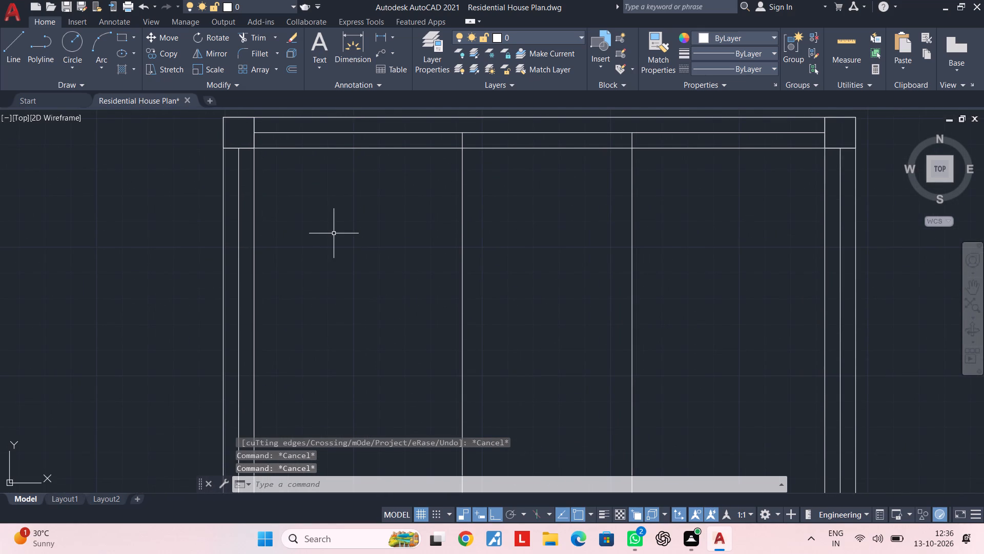
{"action": "key", "text": "Escape"}
{"action": "key", "text": "Escape"}
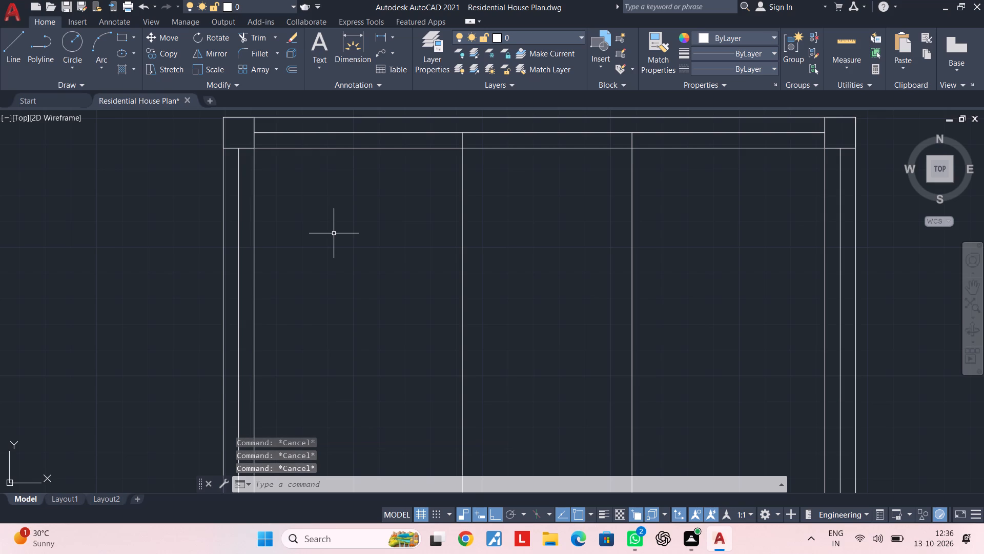
{"action": "type", "text": "OF 15'9\""}
{"action": "key", "text": "Return"}
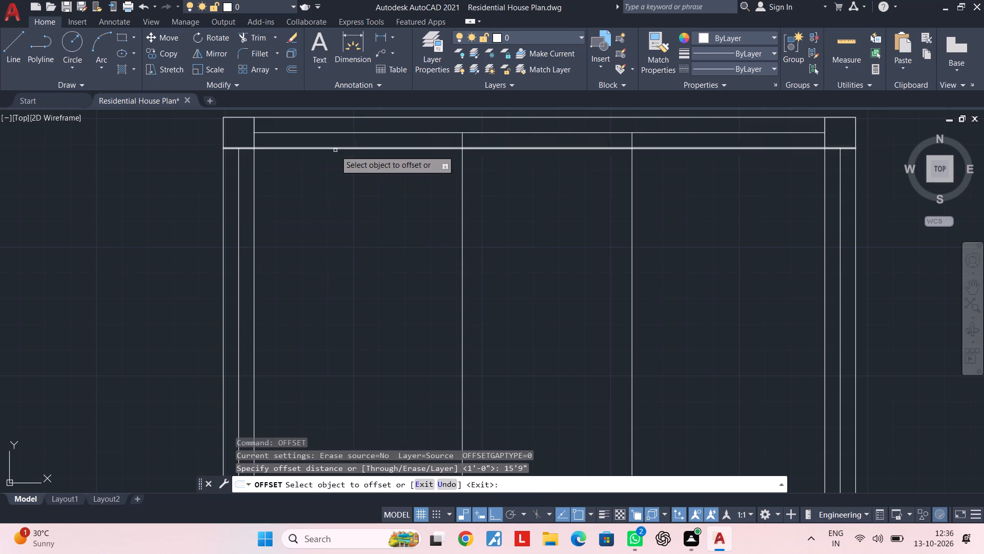
{"action": "left_click", "coordinate": [331, 133]}
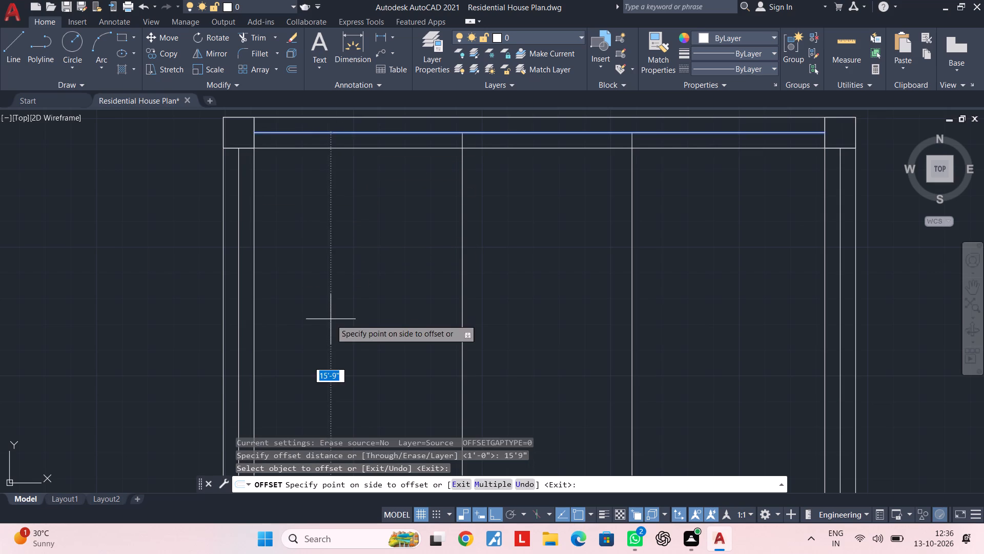
{"action": "left_click", "coordinate": [331, 319]}
{"action": "scroll", "coordinate": [336, 328], "scroll_direction": "down", "scroll_amount": 2}
{"action": "middle_click_drag", "start_coordinate": [337, 325], "coordinate": [327, 227]}
{"action": "middle_click_drag", "start_coordinate": [321, 332], "coordinate": [321, 289]}
{"action": "scroll", "coordinate": [317, 299], "scroll_direction": "up", "scroll_amount": 2}
{"action": "middle_click_drag", "start_coordinate": [303, 315], "coordinate": [338, 285]}
{"action": "key", "text": "Escape"}
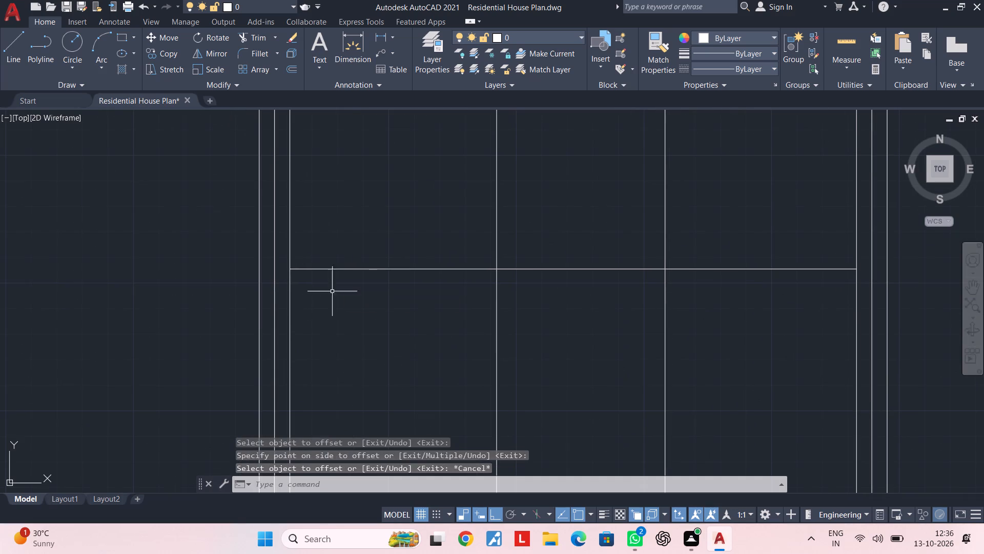
Extend both ends of the offset horizontal line to the outermost vertical lines of the plan.
{"action": "key", "text": "Escape"}
{"action": "key", "text": "Escape"}
{"action": "type", "text": "EX"}
{"action": "key", "text": "space"}
{"action": "left_click_drag", "start_coordinate": [333, 313], "coordinate": [333, 300]}
{"action": "left_click", "coordinate": [321, 223]}
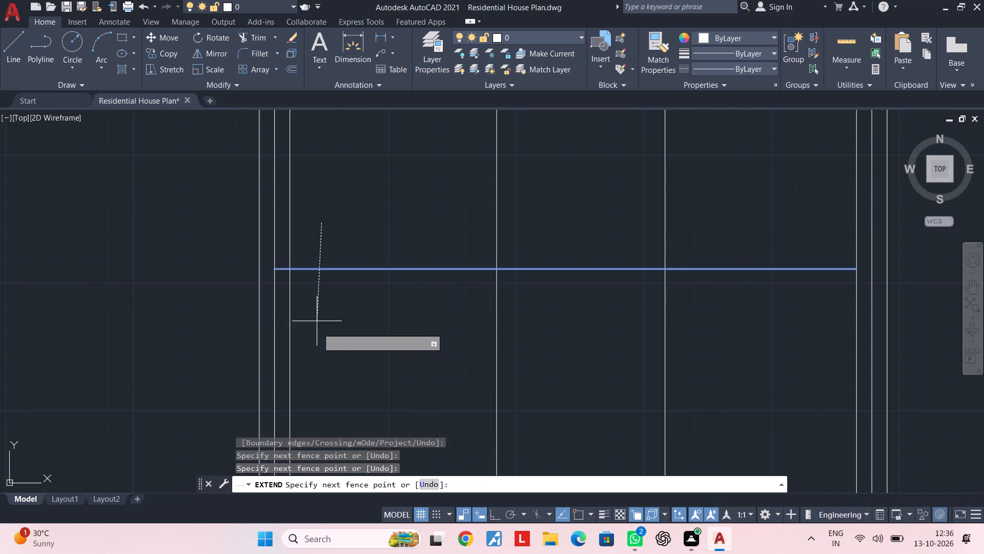
{"action": "left_click", "coordinate": [320, 347]}
{"action": "left_click_drag", "start_coordinate": [696, 310], "coordinate": [697, 301]}
{"action": "left_click", "coordinate": [703, 195]}
{"action": "left_click_drag", "start_coordinate": [822, 366], "coordinate": [822, 359]}
{"action": "left_click", "coordinate": [764, 194]}
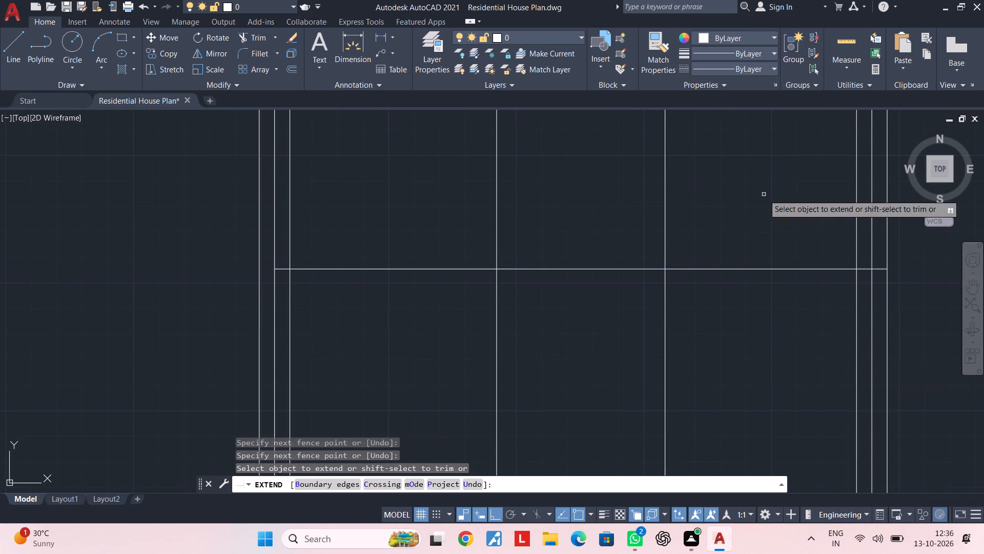
{"action": "left_click_drag", "start_coordinate": [401, 359], "coordinate": [404, 351]}
{"action": "left_click", "coordinate": [352, 207]}
{"action": "key", "text": "Escape"}
{"action": "key", "text": "Escape"}
{"action": "key", "text": "Escape"}
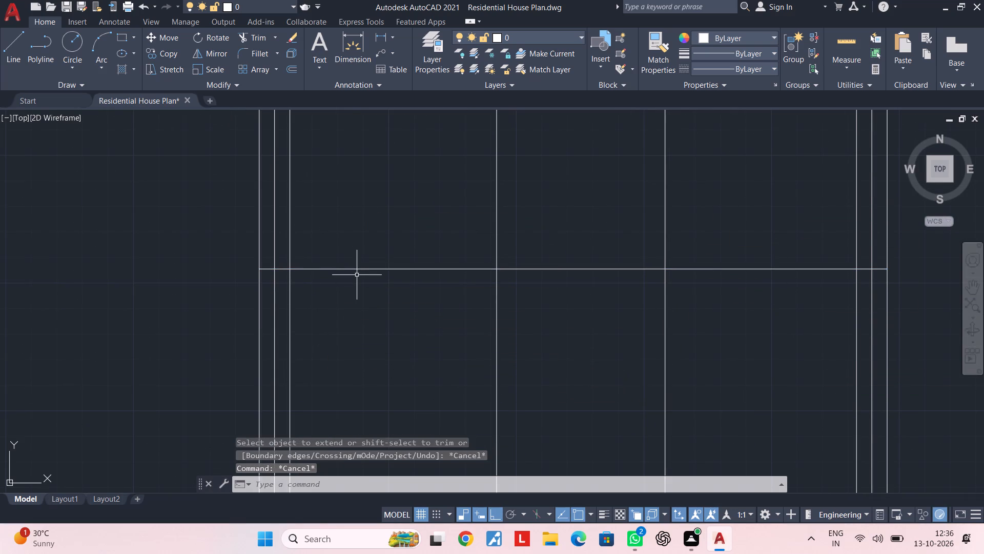
Offset the extended horizontal centreline 6" to both sides to form the beam edges.
{"action": "type", "text": "OF"}
{"action": "key", "text": "space"}
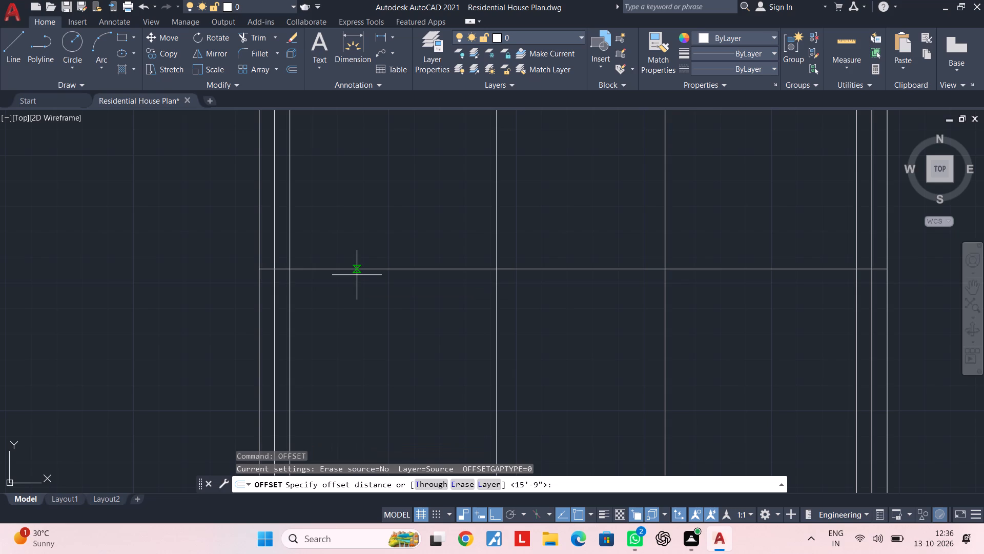
{"action": "type", "text": "6\""}
{"action": "key", "text": "Return"}
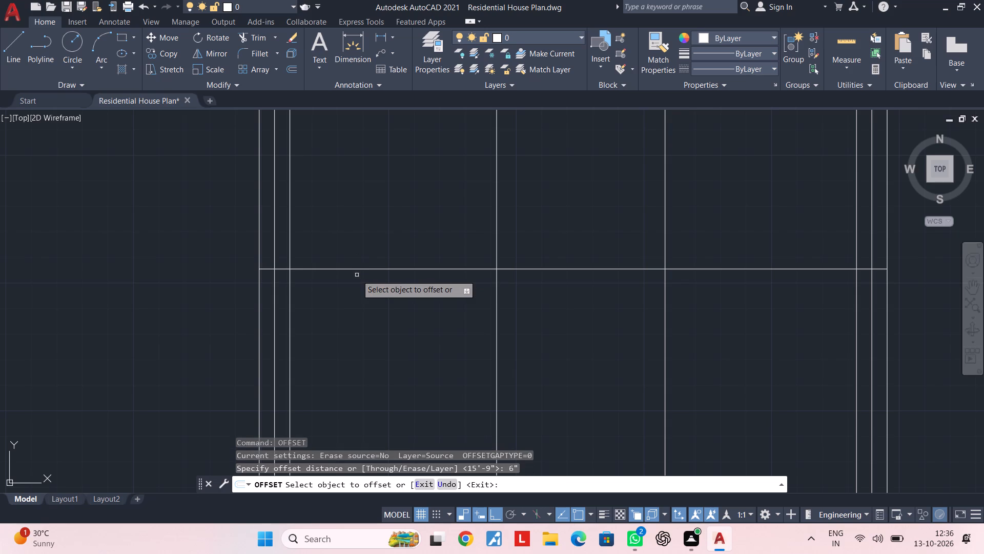
{"action": "left_click", "coordinate": [352, 268]}
{"action": "left_click", "coordinate": [347, 217]}
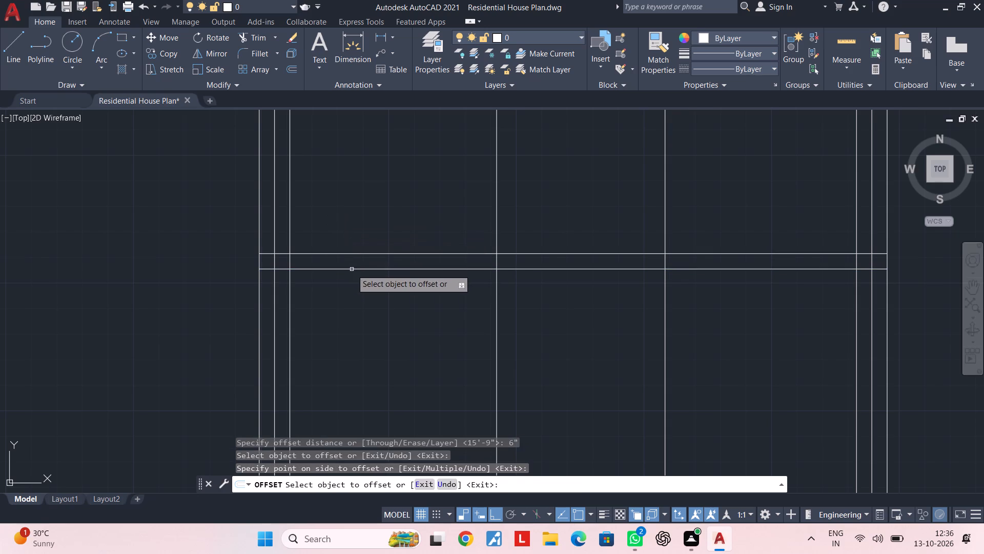
{"action": "left_click", "coordinate": [352, 269]}
{"action": "left_click", "coordinate": [348, 335]}
{"action": "key", "text": "Escape"}
Offset the new middle beam's centreline 10'6" downward.
{"action": "scroll", "coordinate": [381, 320], "scroll_direction": "down", "scroll_amount": 1}
{"action": "middle_click_drag", "start_coordinate": [382, 319], "coordinate": [364, 289]}
{"action": "key", "text": "Escape"}
{"action": "key", "text": "Escape"}
{"action": "middle_click_drag", "start_coordinate": [365, 288], "coordinate": [364, 273]}
{"action": "key", "text": "Escape"}
{"action": "key", "text": "Escape"}
{"action": "scroll", "coordinate": [364, 285], "scroll_direction": "down", "scroll_amount": 1}
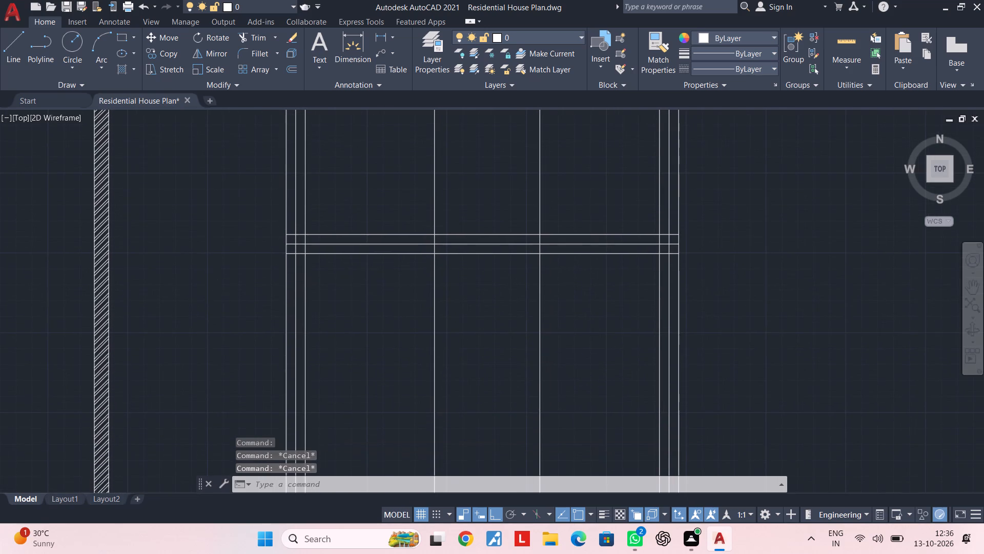
{"action": "middle_click_drag", "start_coordinate": [364, 285], "coordinate": [352, 318]}
{"action": "key", "text": "Escape"}
{"action": "key", "text": "Escape"}
{"action": "middle_click_drag", "start_coordinate": [355, 313], "coordinate": [341, 348]}
{"action": "key", "text": "Escape"}
{"action": "middle_click_drag", "start_coordinate": [337, 348], "coordinate": [336, 288]}
{"action": "key", "text": "Escape"}
{"action": "key", "text": "Escape"}
{"action": "middle_click_drag", "start_coordinate": [358, 315], "coordinate": [358, 295]}
{"action": "key", "text": "Escape"}
{"action": "key", "text": "Escape"}
{"action": "key", "text": "Escape"}
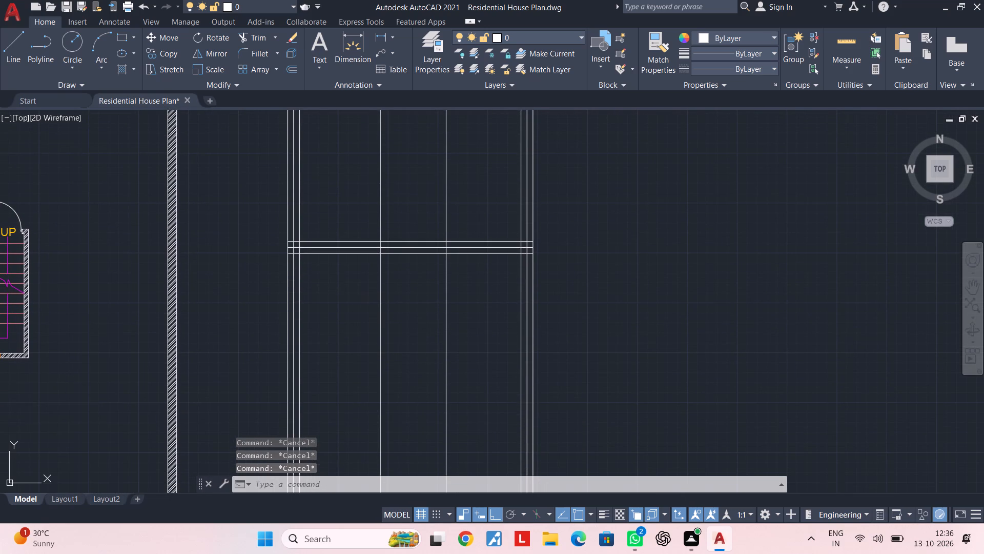
{"action": "key", "text": "Escape"}
{"action": "key", "text": "Escape"}
{"action": "type", "text": "OF"}
{"action": "key", "text": "space"}
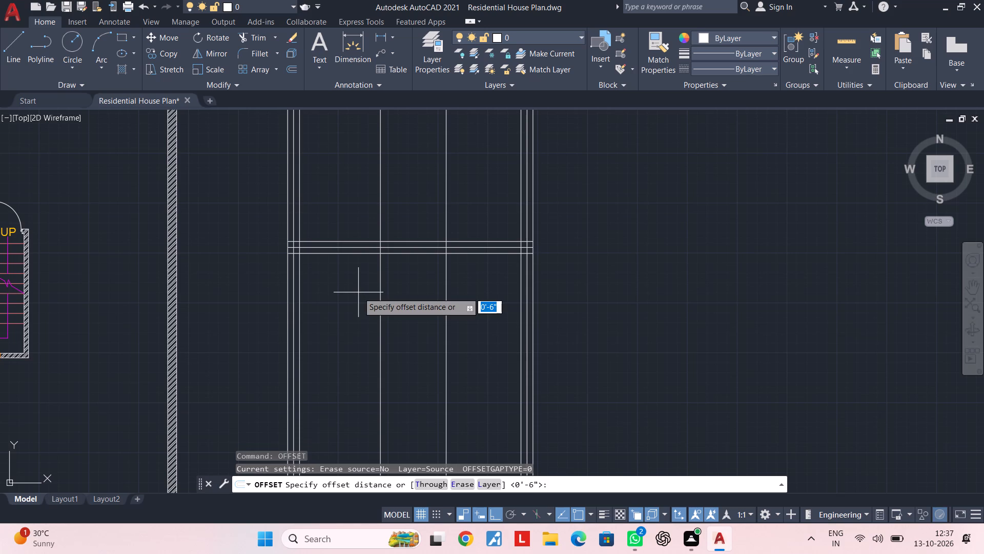
{"action": "type", "text": "10'6\""}
{"action": "key", "text": "Return"}
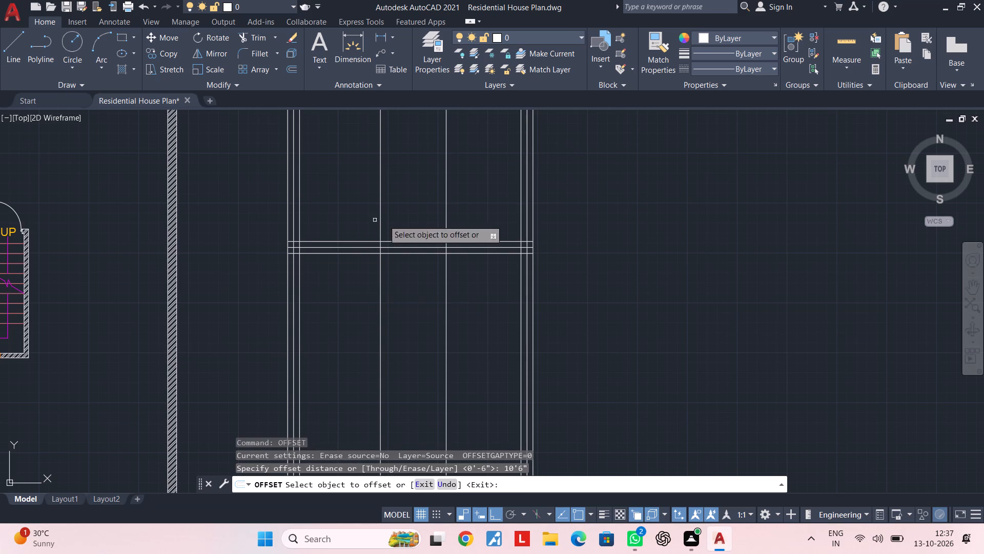
{"action": "left_click", "coordinate": [330, 248]}
{"action": "left_click", "coordinate": [349, 350]}
{"action": "scroll", "coordinate": [350, 344], "scroll_direction": "down", "scroll_amount": 1}
{"action": "middle_click_drag", "start_coordinate": [347, 332], "coordinate": [342, 244]}
{"action": "scroll", "coordinate": [338, 301], "scroll_direction": "up", "scroll_amount": 1}
{"action": "middle_click_drag", "start_coordinate": [336, 290], "coordinate": [354, 273]}
Offset the lowest horizontal line a further 5' downward.
{"action": "key", "text": "space"}
{"action": "key", "text": "space"}
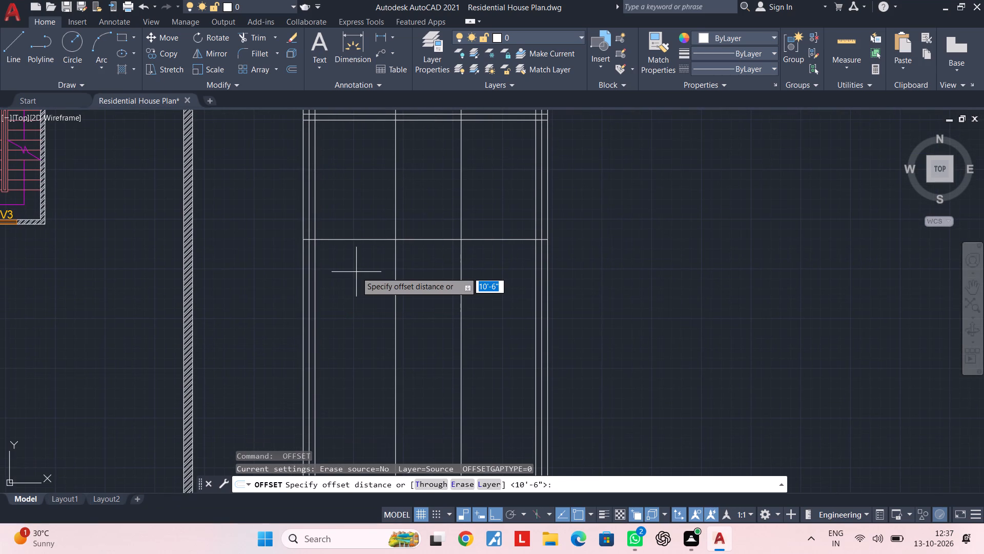
{"action": "type", "text": "5'"}
{"action": "key", "text": "Return"}
{"action": "left_click", "coordinate": [370, 238]}
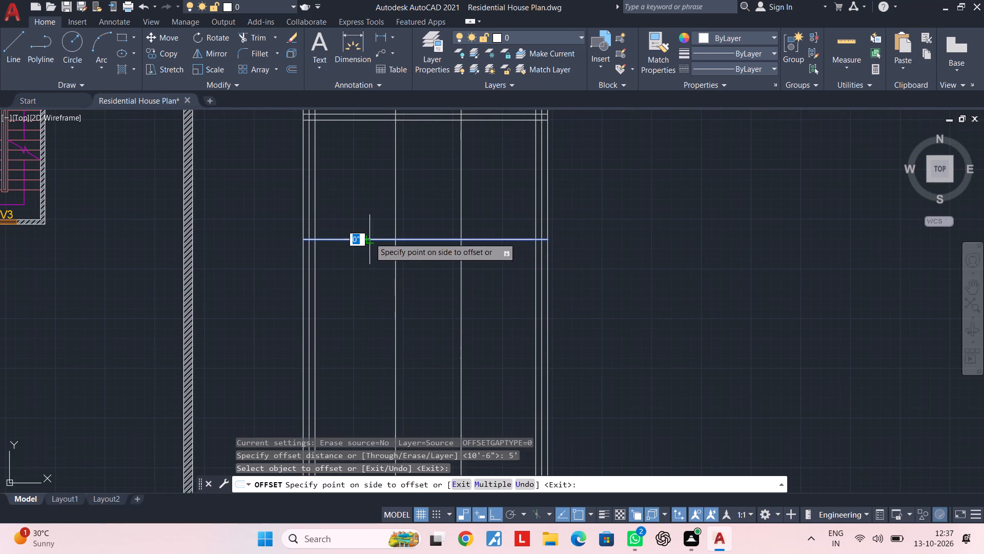
{"action": "left_click", "coordinate": [369, 303]}
{"action": "scroll", "coordinate": [366, 309], "scroll_direction": "up", "scroll_amount": 2}
{"action": "middle_click_drag", "start_coordinate": [363, 306], "coordinate": [394, 280]}
Offset the lowest horizontal line 5'6" downward.
{"action": "key", "text": "space"}
{"action": "key", "text": "space"}
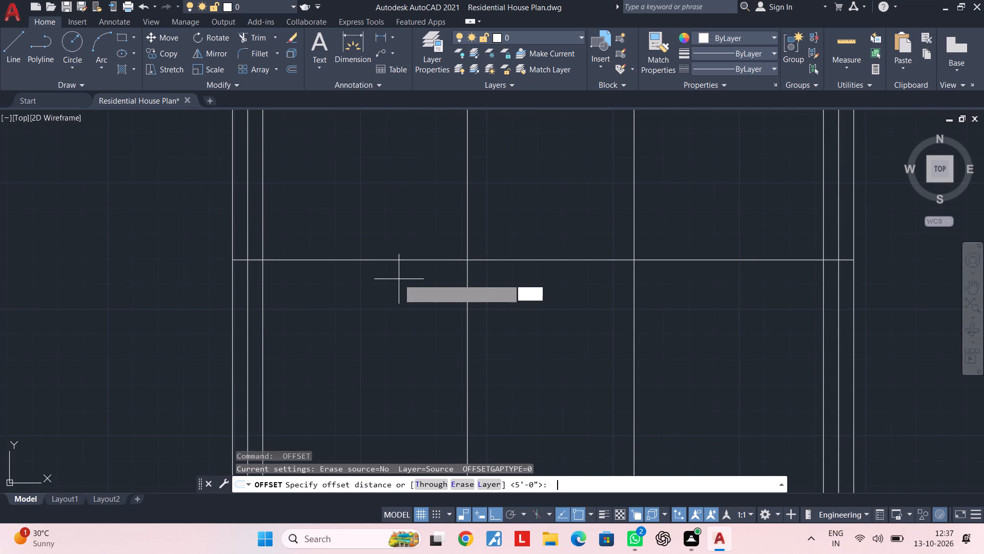
{"action": "type", "text": "5'6\""}
{"action": "key", "text": "Return"}
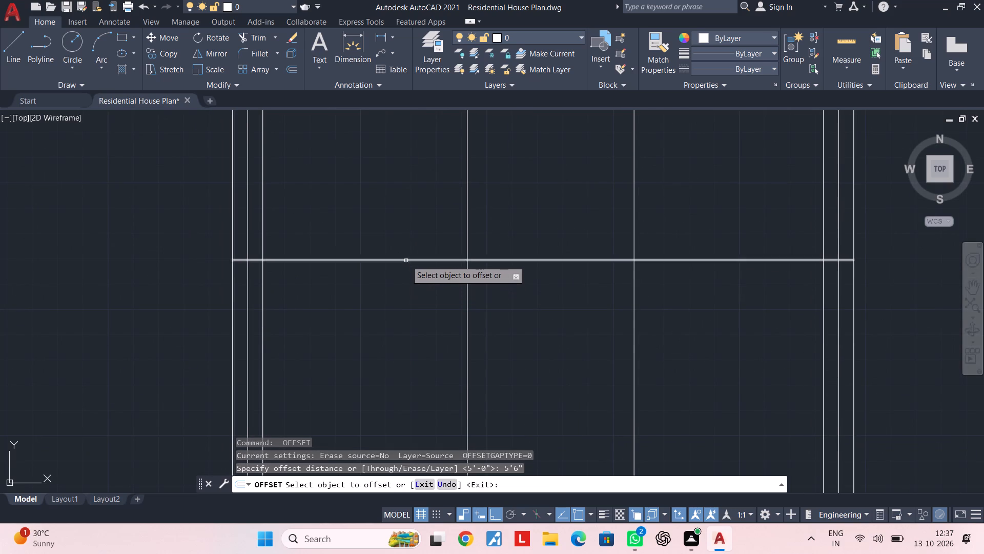
{"action": "left_click", "coordinate": [406, 261]}
{"action": "left_click", "coordinate": [398, 376]}
{"action": "scroll", "coordinate": [404, 397], "scroll_direction": "down", "scroll_amount": 2}
{"action": "middle_click_drag", "start_coordinate": [404, 393], "coordinate": [410, 200]}
{"action": "middle_click_drag", "start_coordinate": [393, 303], "coordinate": [411, 268]}
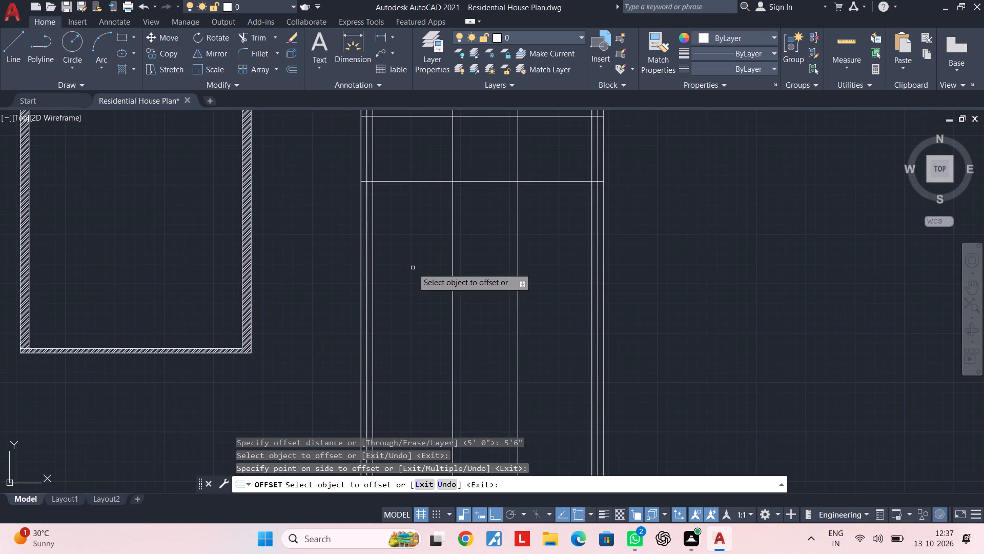
Offset the lowest horizontal line 15'6" downward.
{"action": "key", "text": "space"}
{"action": "key", "text": "space"}
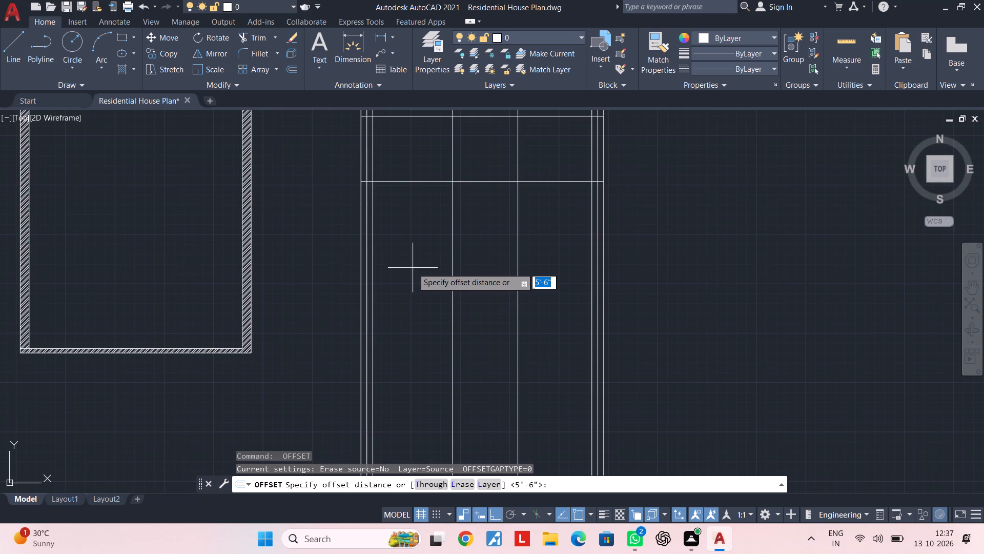
{"action": "type", "text": "15'6'"}
{"action": "key", "text": "Return"}
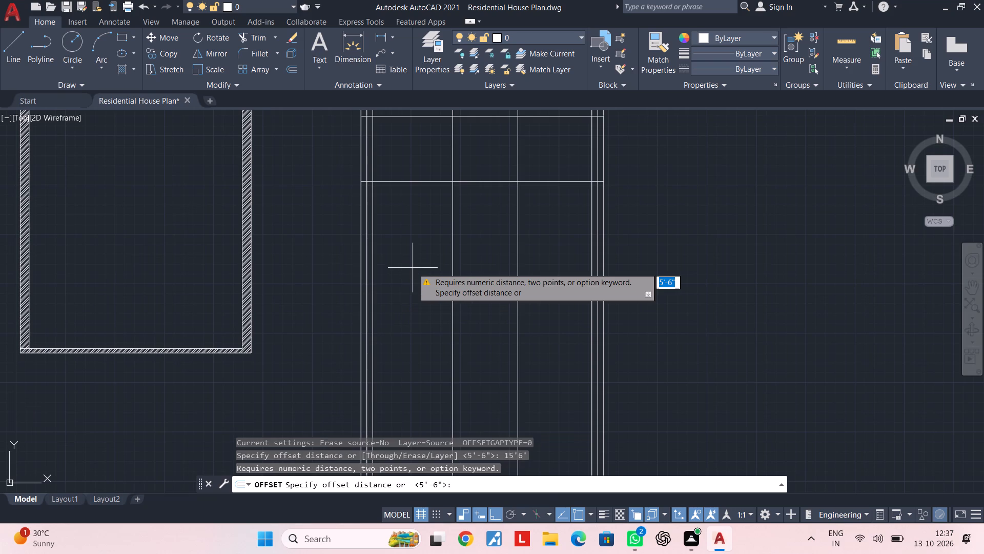
{"action": "type", "text": "15'6\""}
{"action": "key", "text": "Return"}
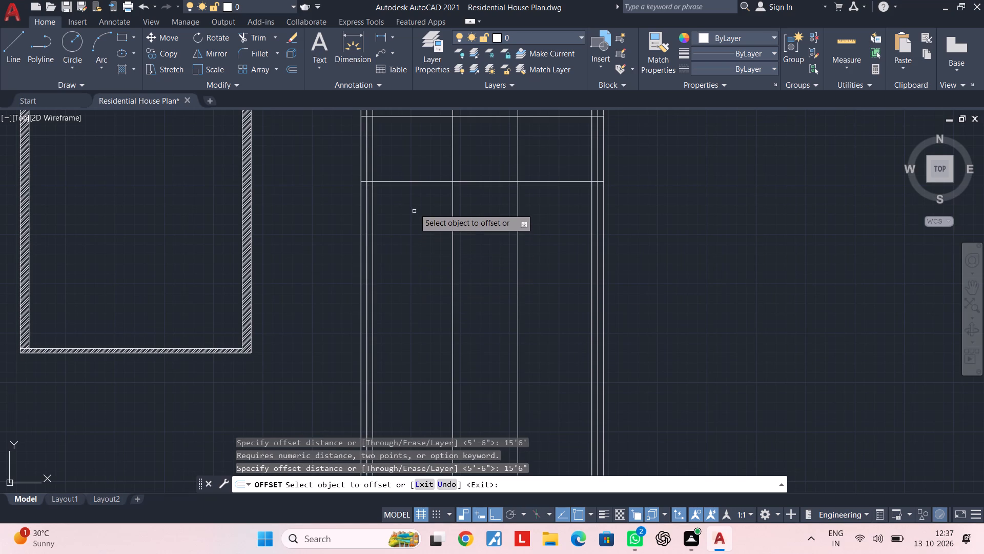
{"action": "left_click", "coordinate": [414, 181]}
{"action": "left_click", "coordinate": [413, 299]}
{"action": "middle_click_drag", "start_coordinate": [426, 359], "coordinate": [425, 257]}
Offset the lowest horizontal line 5'9" downward to place the bottom beam's centreline.
{"action": "key", "text": "space"}
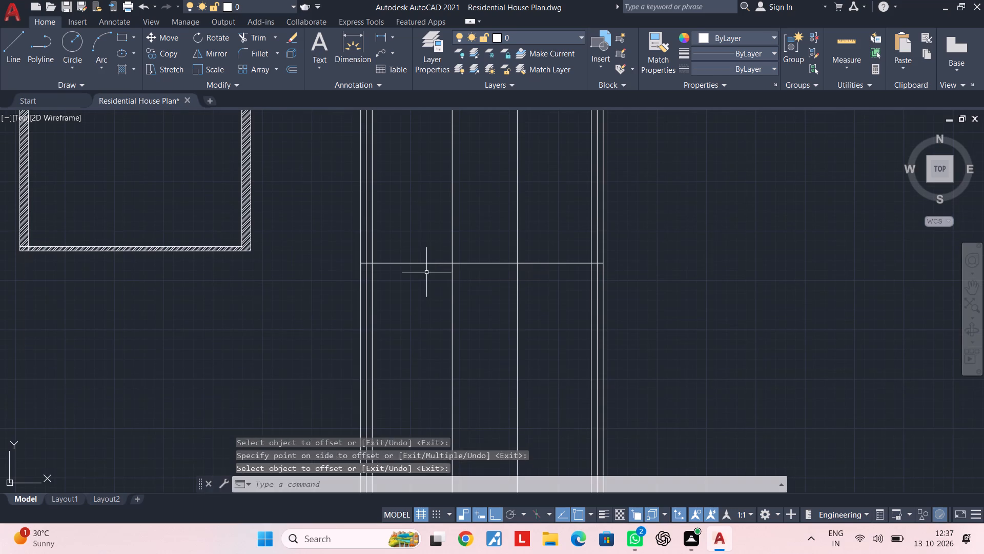
{"action": "key", "text": "space"}
{"action": "type", "text": "5'"}
{"action": "type", "text": "9\""}
{"action": "key", "text": "Return"}
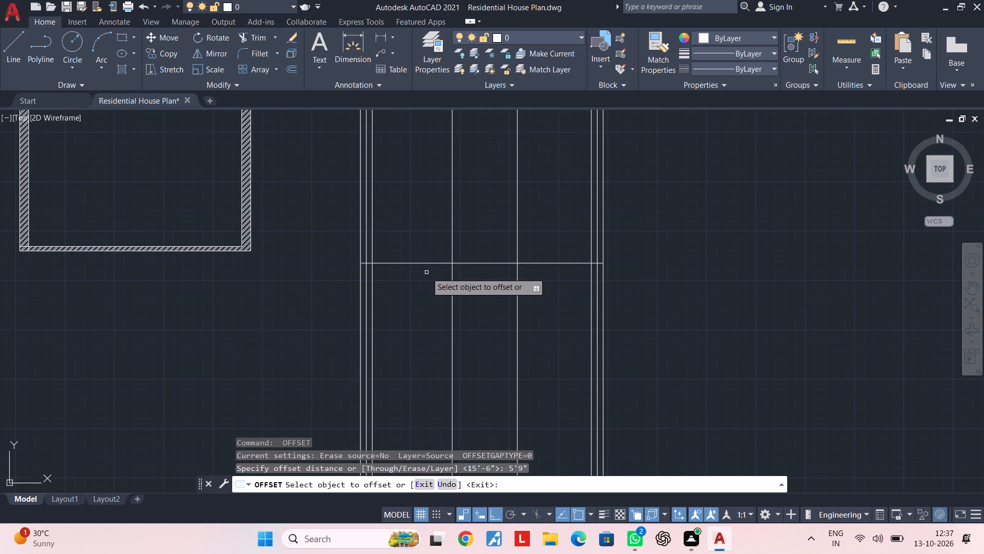
{"action": "left_click", "coordinate": [414, 264]}
{"action": "left_click", "coordinate": [413, 324]}
{"action": "key", "text": "Escape"}
{"action": "key", "text": "Escape"}
{"action": "middle_click_drag", "start_coordinate": [425, 352], "coordinate": [411, 296]}
{"action": "key", "text": "Escape"}
{"action": "key", "text": "Escape"}
{"action": "key", "text": "Escape"}
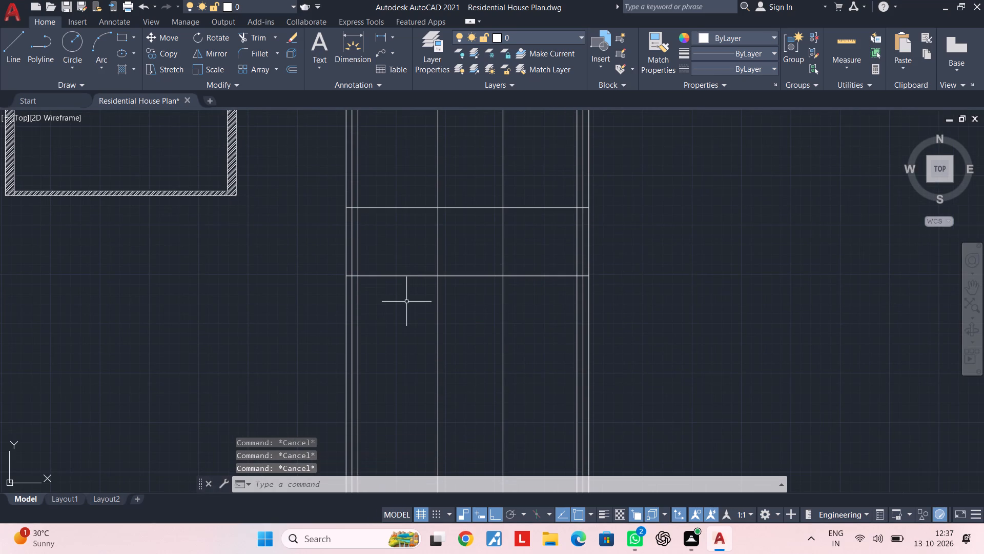
Offset the bottom beam's centreline 6" to both sides to form its edges.
{"action": "key", "text": "Escape"}
{"action": "type", "text": "OF 6\""}
{"action": "key", "text": "Return"}
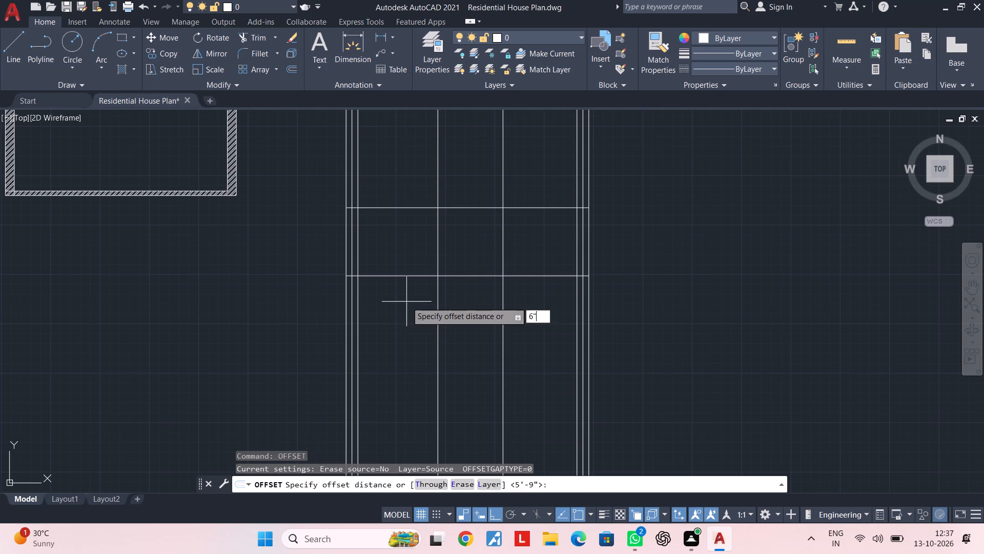
{"action": "left_click", "coordinate": [406, 273]}
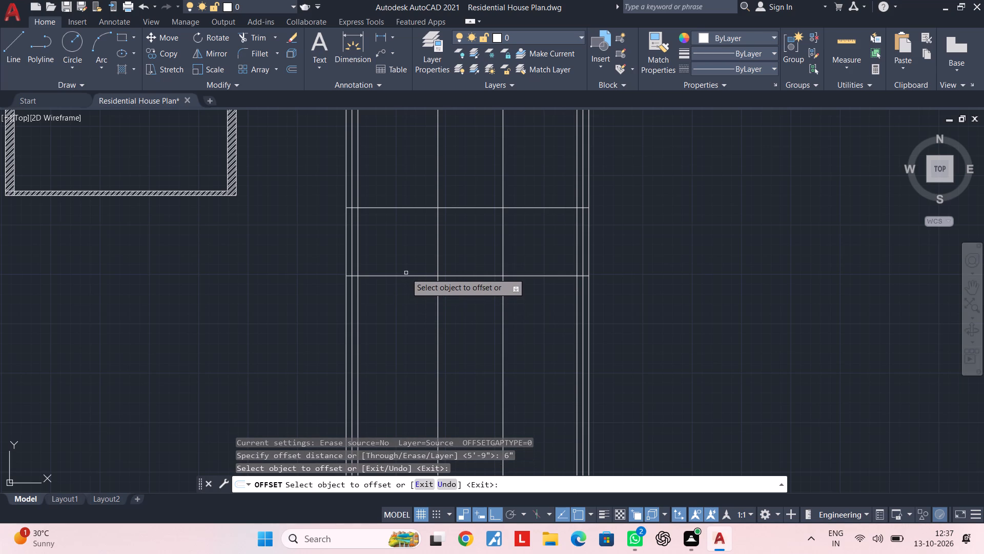
{"action": "left_click", "coordinate": [403, 275]}
{"action": "left_click", "coordinate": [402, 311]}
{"action": "left_click", "coordinate": [400, 276]}
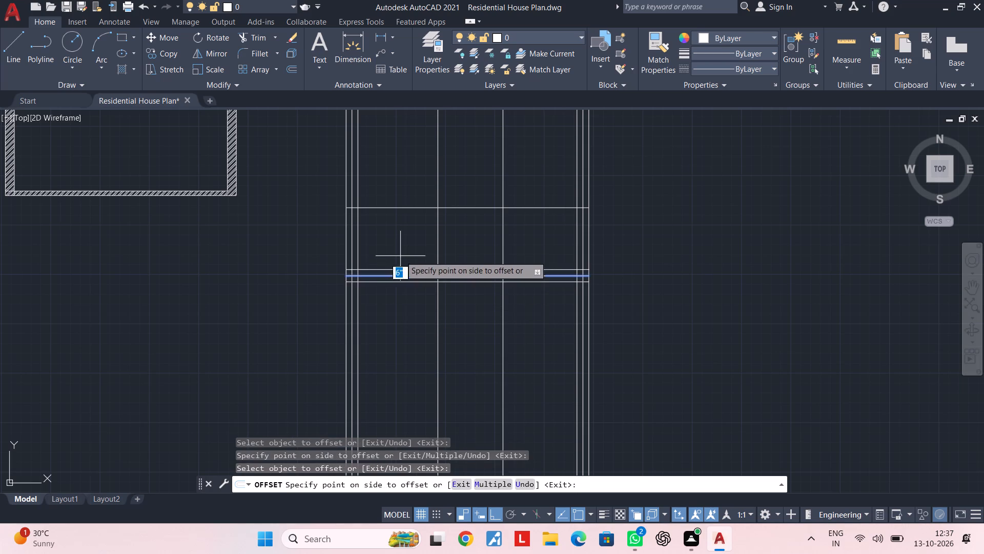
{"action": "left_click", "coordinate": [401, 247]}
{"action": "key", "text": "Escape"}
{"action": "key", "text": "Escape"}
Trim all the vertical lines that run below the bottom beam's lower edge.
{"action": "type", "text": "TR"}
{"action": "key", "text": "space"}
{"action": "left_click", "coordinate": [261, 323]}
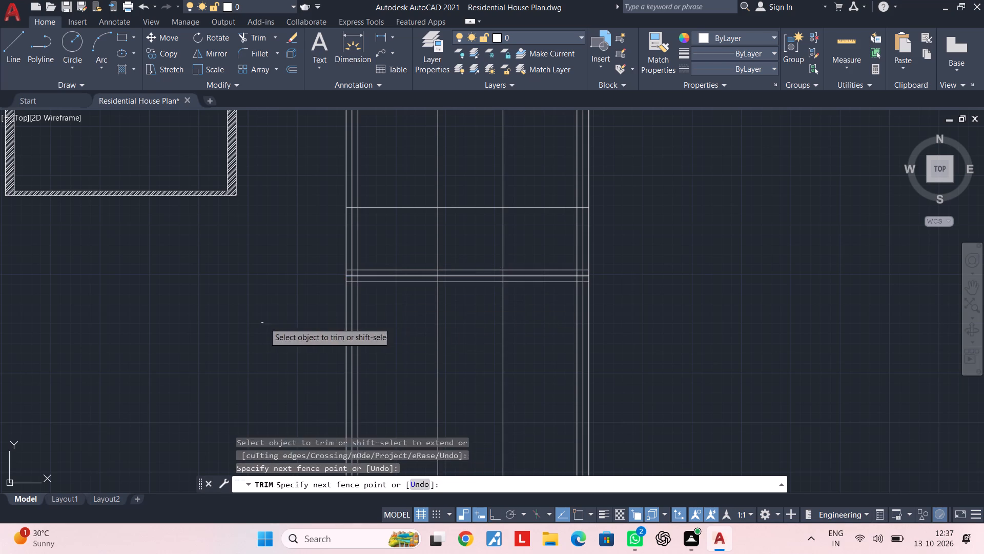
{"action": "left_click", "coordinate": [795, 319]}
{"action": "key", "text": "Escape"}
{"action": "key", "text": "Escape"}
Trim the vertical and horizontal centreline segments inside the plan's lower-left beam corner.
{"action": "middle_click_drag", "start_coordinate": [440, 317], "coordinate": [434, 372]}
{"action": "scroll", "coordinate": [442, 317], "scroll_direction": "down", "scroll_amount": 1}
{"action": "key", "text": "Escape"}
{"action": "key", "text": "Escape"}
{"action": "scroll", "coordinate": [371, 373], "scroll_direction": "up", "scroll_amount": 2}
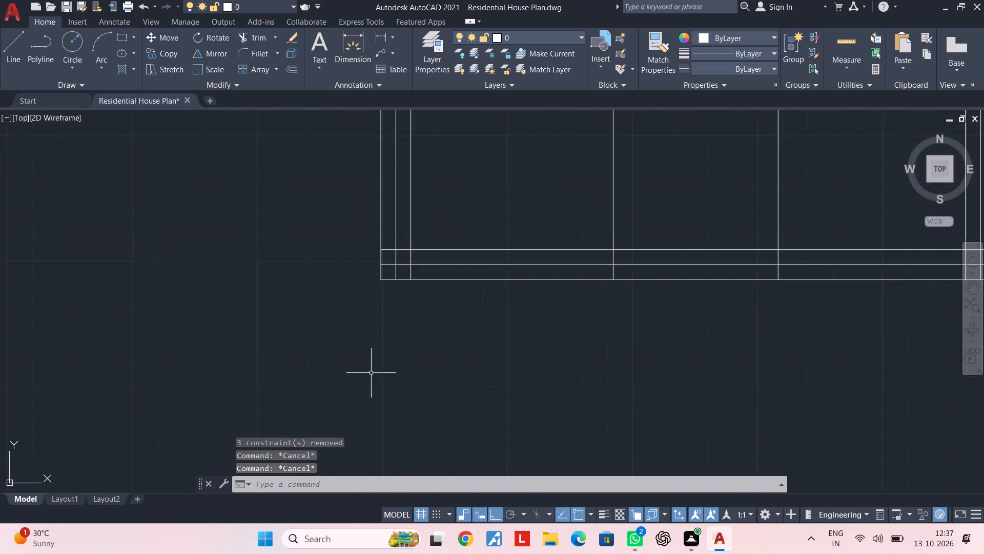
{"action": "scroll", "coordinate": [371, 373], "scroll_direction": "up", "scroll_amount": 3}
{"action": "middle_click_drag", "start_coordinate": [396, 272], "coordinate": [398, 293]}
{"action": "key", "text": "Escape"}
{"action": "key", "text": "Escape"}
{"action": "type", "text": "RT"}
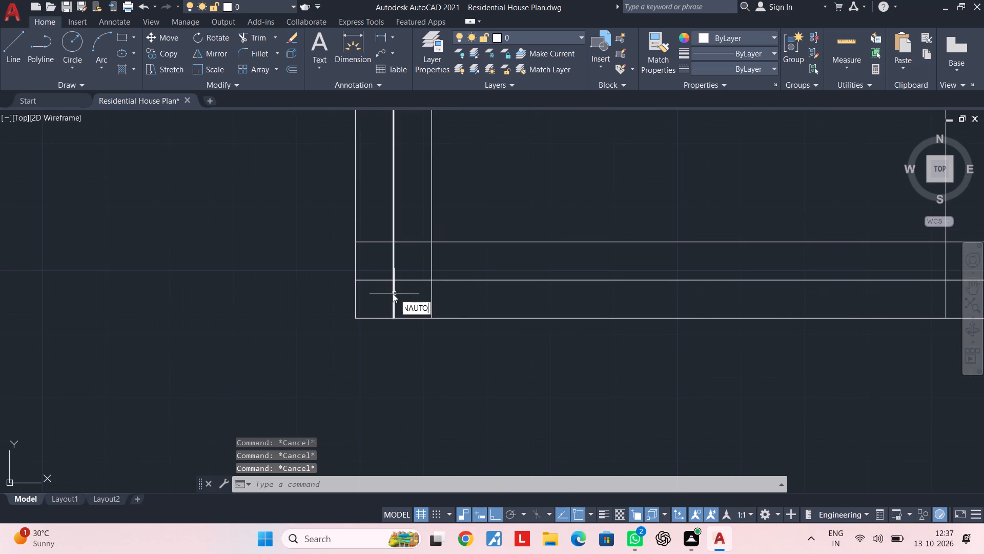
{"action": "key", "text": "Escape"}
{"action": "key", "text": "t"}
{"action": "type", "text": "R"}
{"action": "key", "text": "space"}
{"action": "left_click", "coordinate": [401, 256]}
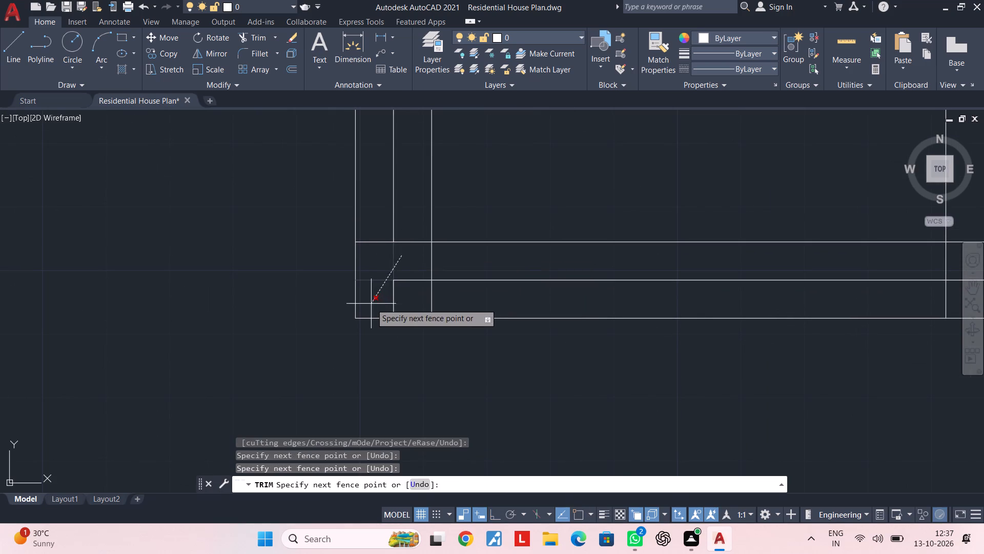
{"action": "left_click", "coordinate": [371, 303]}
{"action": "left_click", "coordinate": [421, 269]}
{"action": "left_click", "coordinate": [392, 303]}
{"action": "key", "text": "Escape"}
{"action": "key", "text": "Escape"}
{"action": "key", "text": "Escape"}
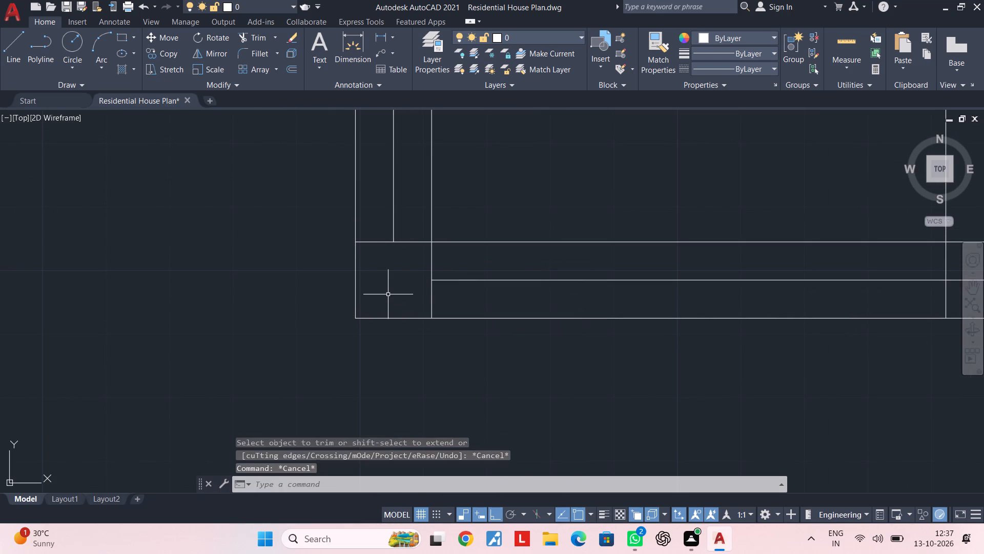
{"action": "key", "text": "Escape"}
{"action": "key", "text": "Escape"}
{"action": "key", "text": "Escape"}
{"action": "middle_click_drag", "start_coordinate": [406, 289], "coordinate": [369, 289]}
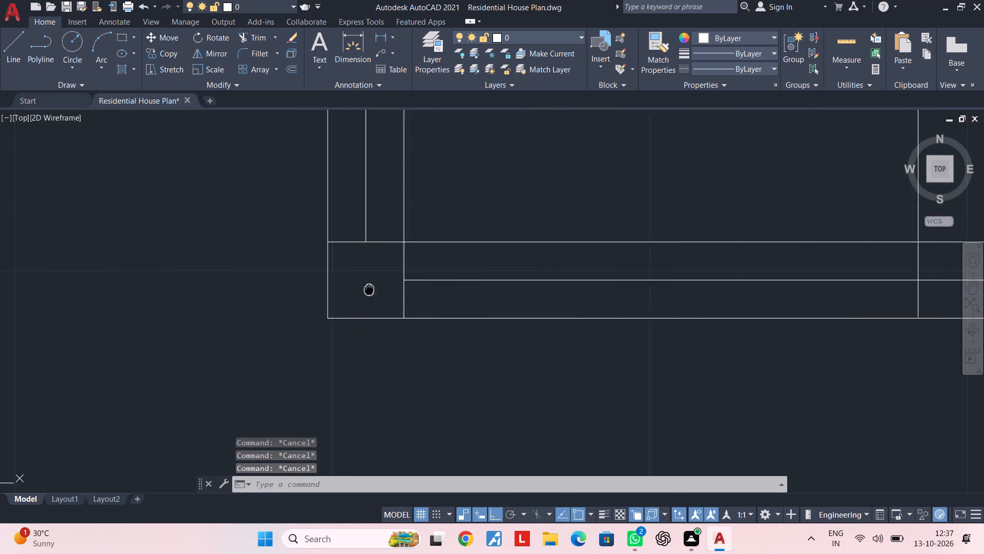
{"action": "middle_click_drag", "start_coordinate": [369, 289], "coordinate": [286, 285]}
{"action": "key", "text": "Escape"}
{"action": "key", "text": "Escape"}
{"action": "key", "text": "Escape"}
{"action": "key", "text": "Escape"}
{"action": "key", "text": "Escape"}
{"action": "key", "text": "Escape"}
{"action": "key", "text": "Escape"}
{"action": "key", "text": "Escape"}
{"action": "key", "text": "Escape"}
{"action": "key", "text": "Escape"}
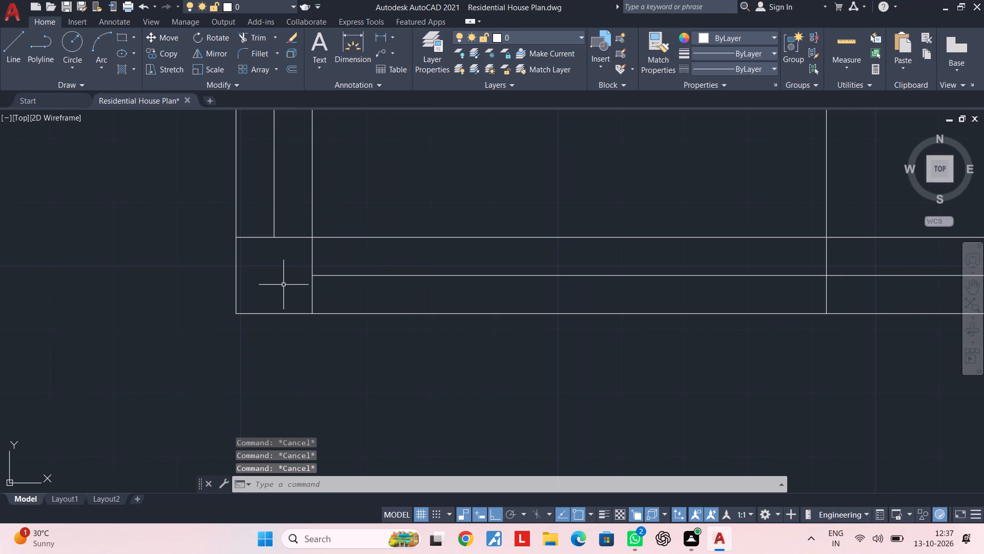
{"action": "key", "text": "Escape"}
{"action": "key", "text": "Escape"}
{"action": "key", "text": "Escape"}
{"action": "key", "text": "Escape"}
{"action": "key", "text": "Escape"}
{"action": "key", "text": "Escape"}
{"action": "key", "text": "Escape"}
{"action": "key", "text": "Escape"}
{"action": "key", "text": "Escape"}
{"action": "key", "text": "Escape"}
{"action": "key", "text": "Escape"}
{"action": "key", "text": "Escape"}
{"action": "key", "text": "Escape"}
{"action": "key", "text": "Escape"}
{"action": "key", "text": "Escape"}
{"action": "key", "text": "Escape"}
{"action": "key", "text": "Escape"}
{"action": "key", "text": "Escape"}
Draw a square column rectangle over the plan's lower-left beam corner, from its inner corner to the outer one.
{"action": "key", "text": "r"}
{"action": "type", "text": "EC"}
{"action": "key", "text": "space"}
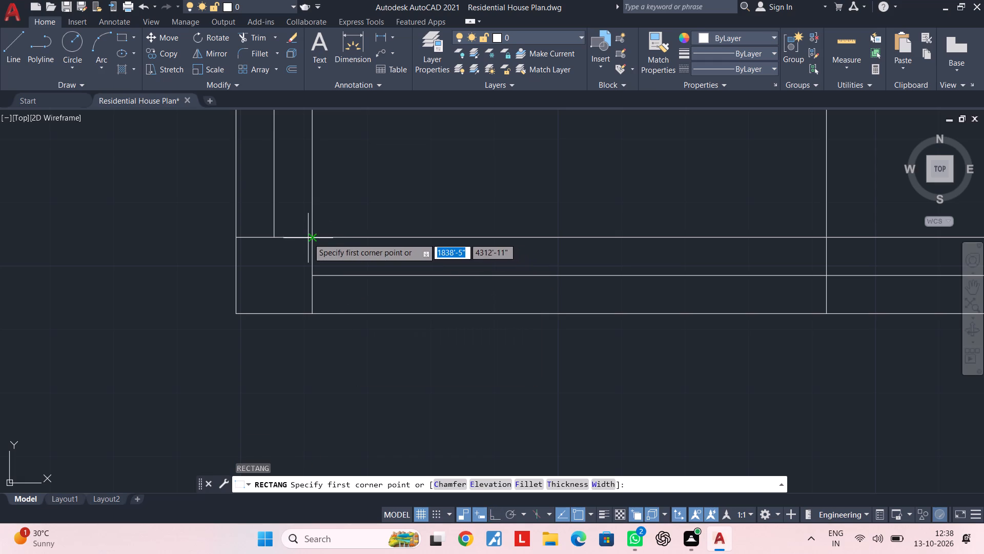
{"action": "left_click", "coordinate": [308, 238]}
{"action": "key", "text": "Escape"}
{"action": "key", "text": "Escape"}
{"action": "key", "text": "space"}
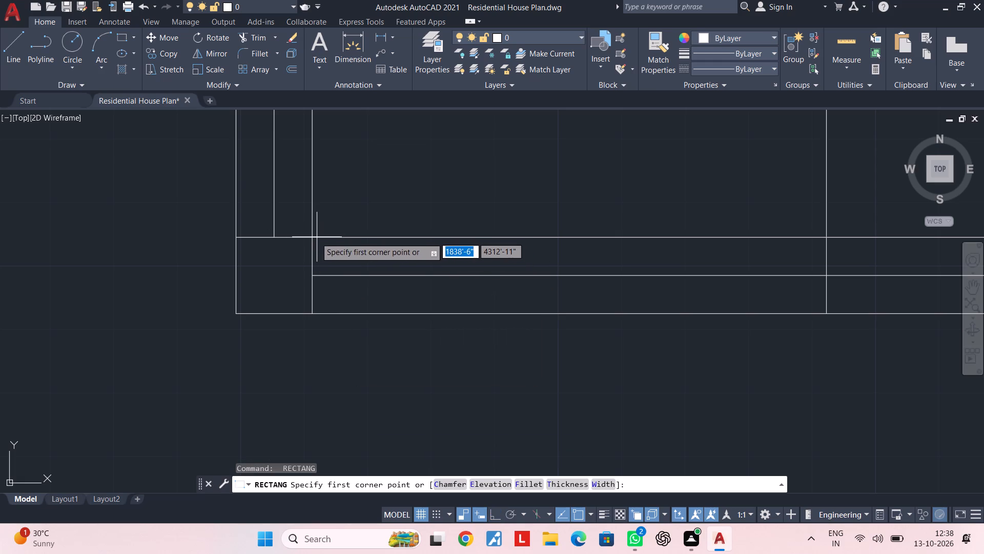
{"action": "left_click", "coordinate": [307, 242]}
{"action": "key", "text": "Escape"}
{"action": "key", "text": "Escape"}
{"action": "key", "text": "space"}
{"action": "left_click", "coordinate": [313, 235]}
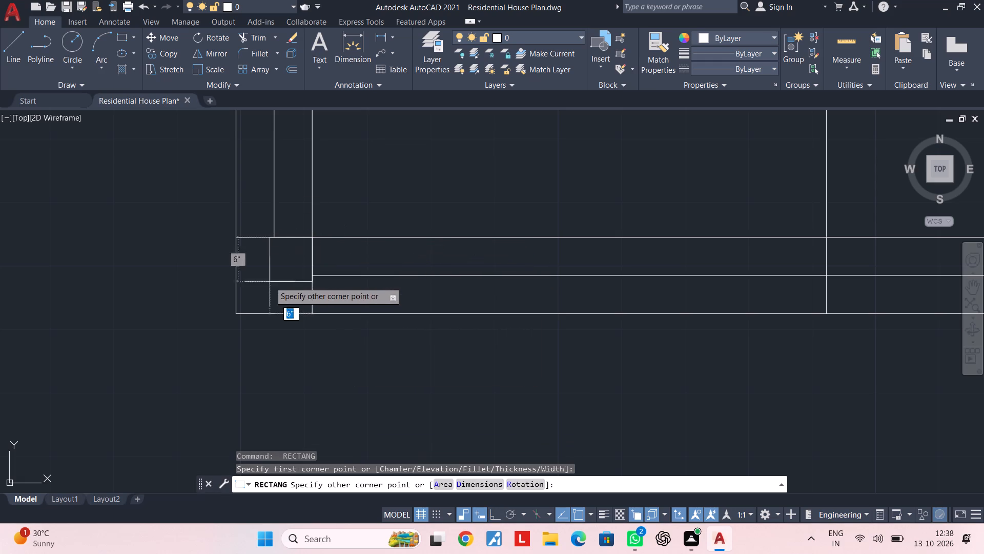
{"action": "left_click", "coordinate": [239, 313]}
{"action": "key", "text": "Escape"}
{"action": "key", "text": "Escape"}
{"action": "key", "text": "Escape"}
{"action": "middle_click_drag", "start_coordinate": [375, 278], "coordinate": [336, 281]}
{"action": "key", "text": "Escape"}
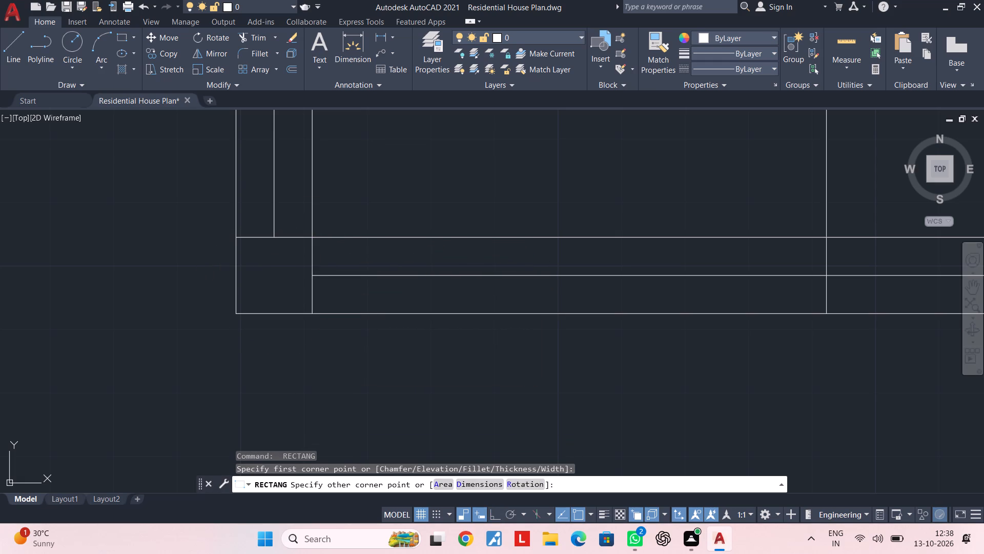
{"action": "key", "text": "Escape"}
{"action": "key", "text": "Escape"}
{"action": "key", "text": "Escape"}
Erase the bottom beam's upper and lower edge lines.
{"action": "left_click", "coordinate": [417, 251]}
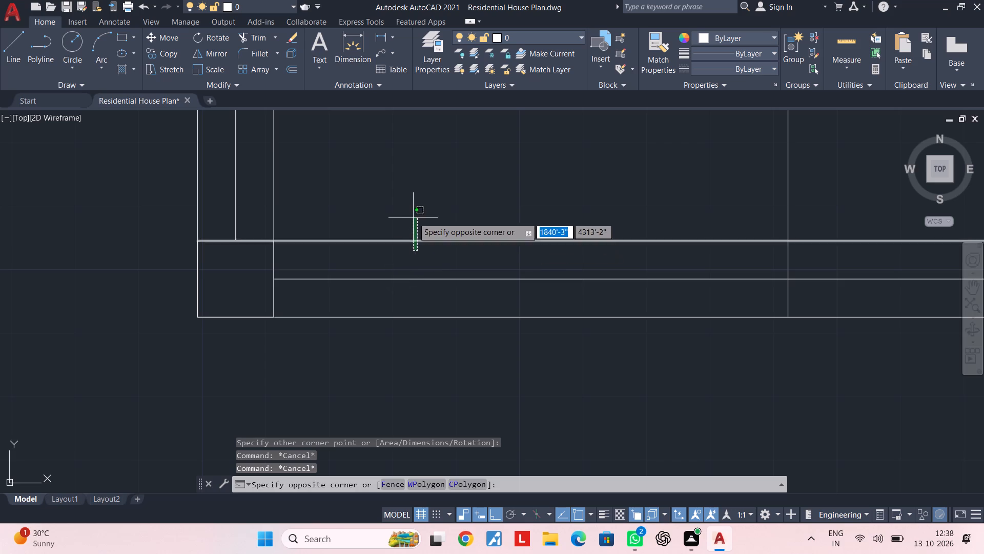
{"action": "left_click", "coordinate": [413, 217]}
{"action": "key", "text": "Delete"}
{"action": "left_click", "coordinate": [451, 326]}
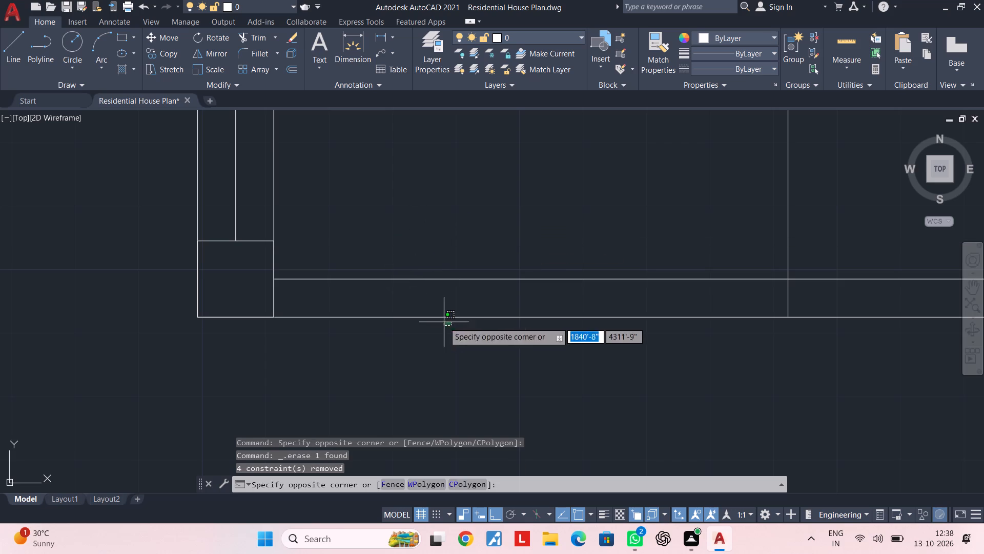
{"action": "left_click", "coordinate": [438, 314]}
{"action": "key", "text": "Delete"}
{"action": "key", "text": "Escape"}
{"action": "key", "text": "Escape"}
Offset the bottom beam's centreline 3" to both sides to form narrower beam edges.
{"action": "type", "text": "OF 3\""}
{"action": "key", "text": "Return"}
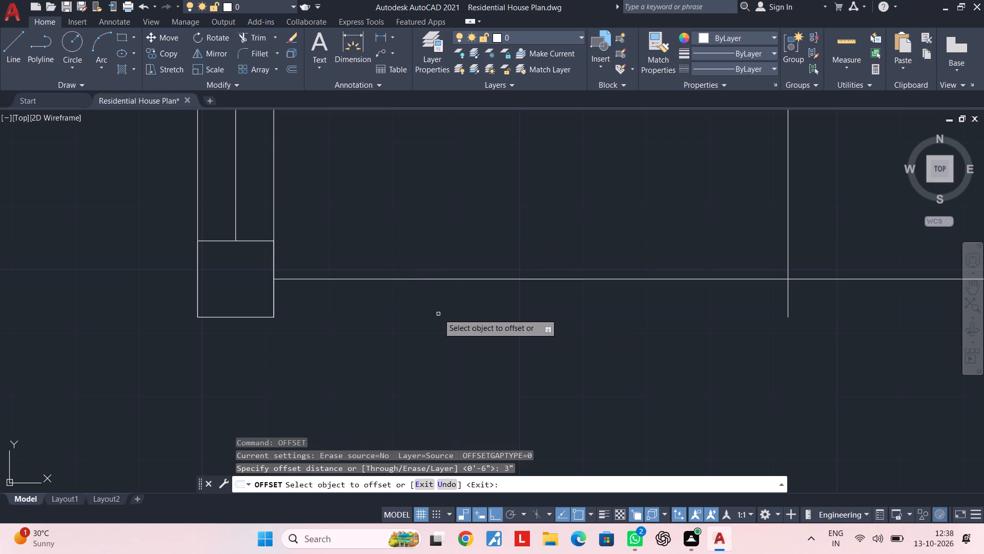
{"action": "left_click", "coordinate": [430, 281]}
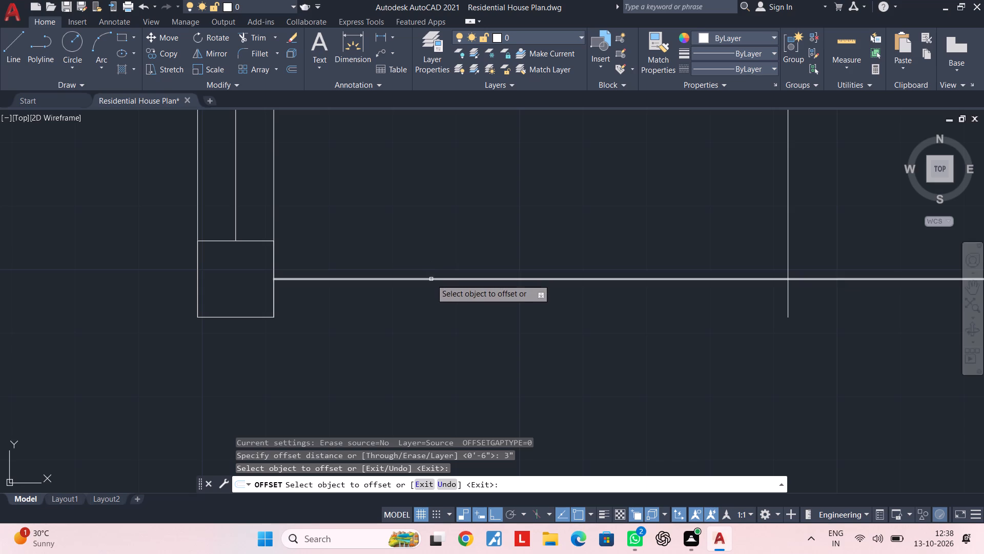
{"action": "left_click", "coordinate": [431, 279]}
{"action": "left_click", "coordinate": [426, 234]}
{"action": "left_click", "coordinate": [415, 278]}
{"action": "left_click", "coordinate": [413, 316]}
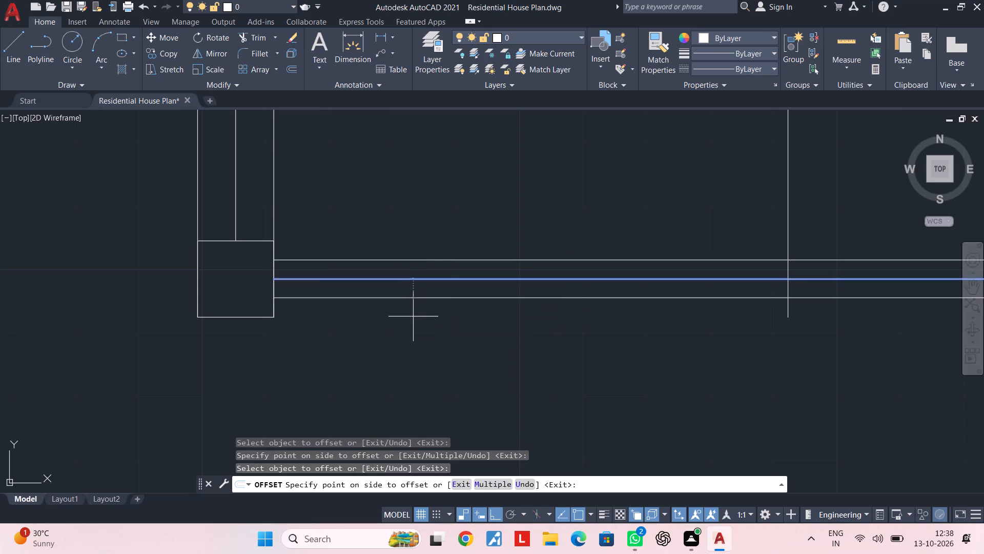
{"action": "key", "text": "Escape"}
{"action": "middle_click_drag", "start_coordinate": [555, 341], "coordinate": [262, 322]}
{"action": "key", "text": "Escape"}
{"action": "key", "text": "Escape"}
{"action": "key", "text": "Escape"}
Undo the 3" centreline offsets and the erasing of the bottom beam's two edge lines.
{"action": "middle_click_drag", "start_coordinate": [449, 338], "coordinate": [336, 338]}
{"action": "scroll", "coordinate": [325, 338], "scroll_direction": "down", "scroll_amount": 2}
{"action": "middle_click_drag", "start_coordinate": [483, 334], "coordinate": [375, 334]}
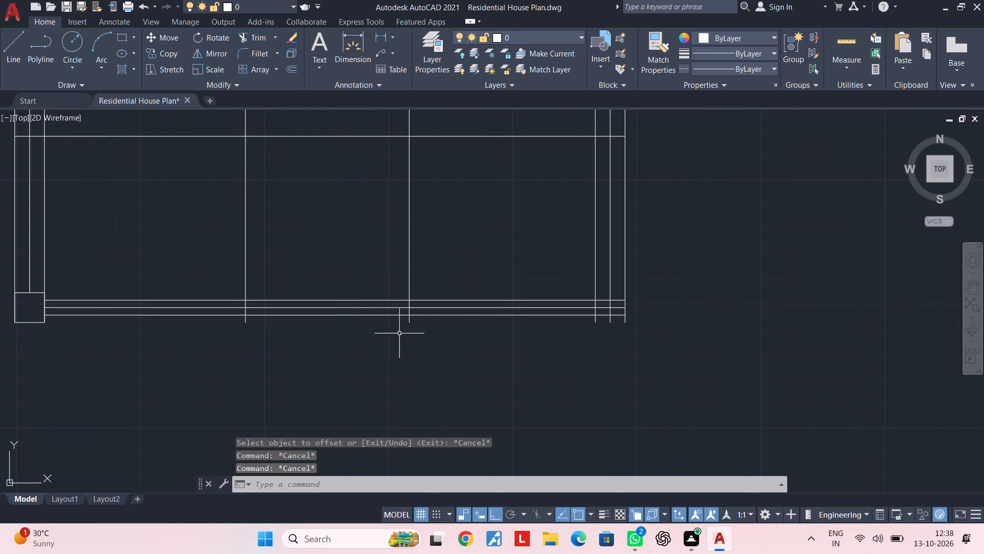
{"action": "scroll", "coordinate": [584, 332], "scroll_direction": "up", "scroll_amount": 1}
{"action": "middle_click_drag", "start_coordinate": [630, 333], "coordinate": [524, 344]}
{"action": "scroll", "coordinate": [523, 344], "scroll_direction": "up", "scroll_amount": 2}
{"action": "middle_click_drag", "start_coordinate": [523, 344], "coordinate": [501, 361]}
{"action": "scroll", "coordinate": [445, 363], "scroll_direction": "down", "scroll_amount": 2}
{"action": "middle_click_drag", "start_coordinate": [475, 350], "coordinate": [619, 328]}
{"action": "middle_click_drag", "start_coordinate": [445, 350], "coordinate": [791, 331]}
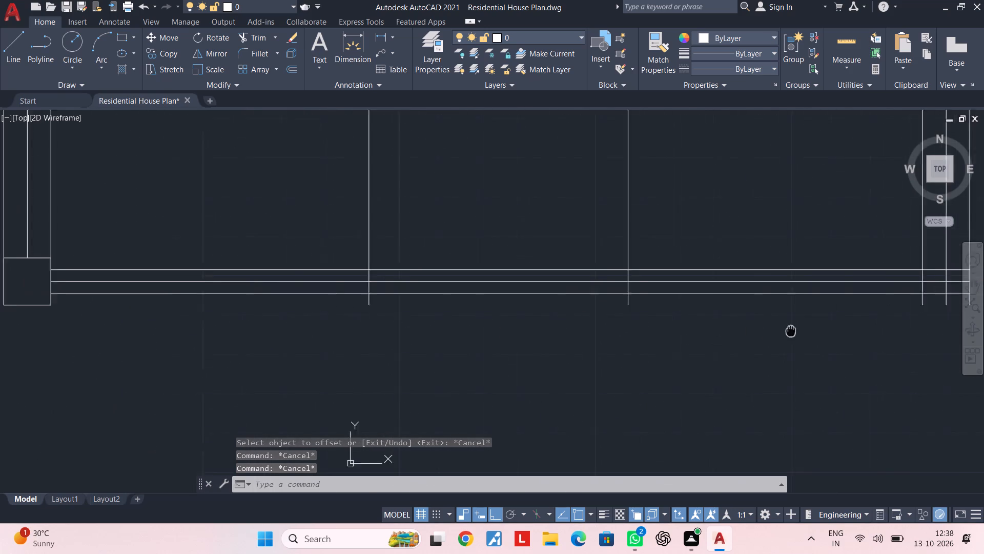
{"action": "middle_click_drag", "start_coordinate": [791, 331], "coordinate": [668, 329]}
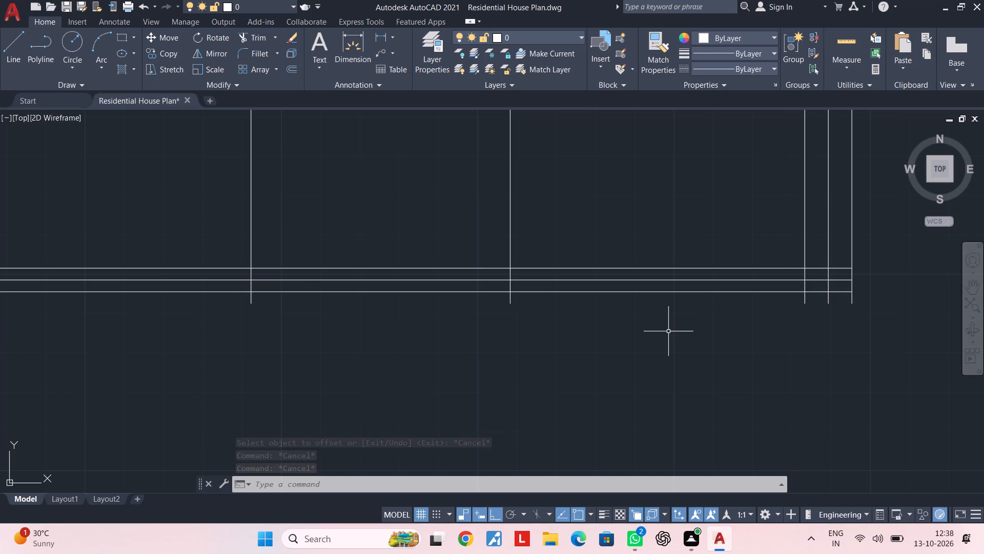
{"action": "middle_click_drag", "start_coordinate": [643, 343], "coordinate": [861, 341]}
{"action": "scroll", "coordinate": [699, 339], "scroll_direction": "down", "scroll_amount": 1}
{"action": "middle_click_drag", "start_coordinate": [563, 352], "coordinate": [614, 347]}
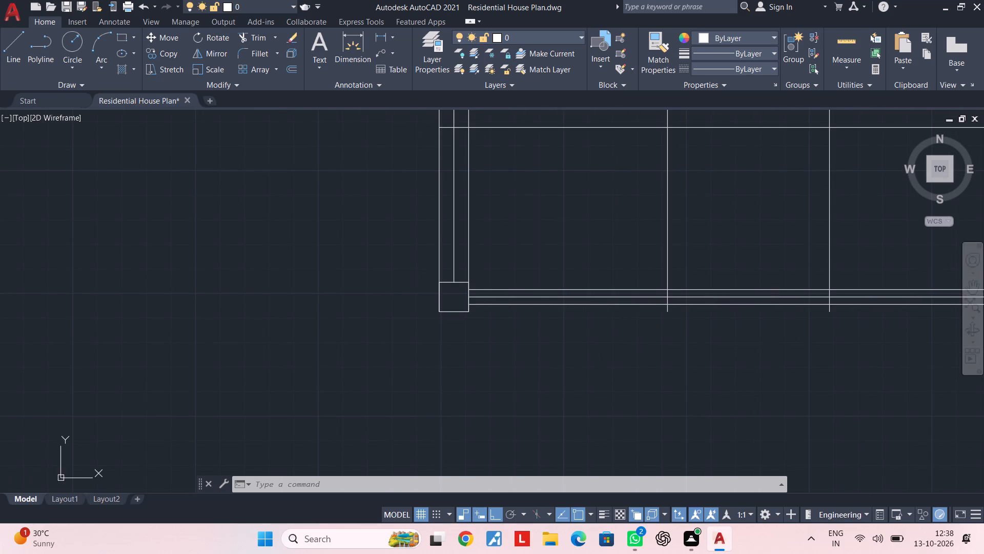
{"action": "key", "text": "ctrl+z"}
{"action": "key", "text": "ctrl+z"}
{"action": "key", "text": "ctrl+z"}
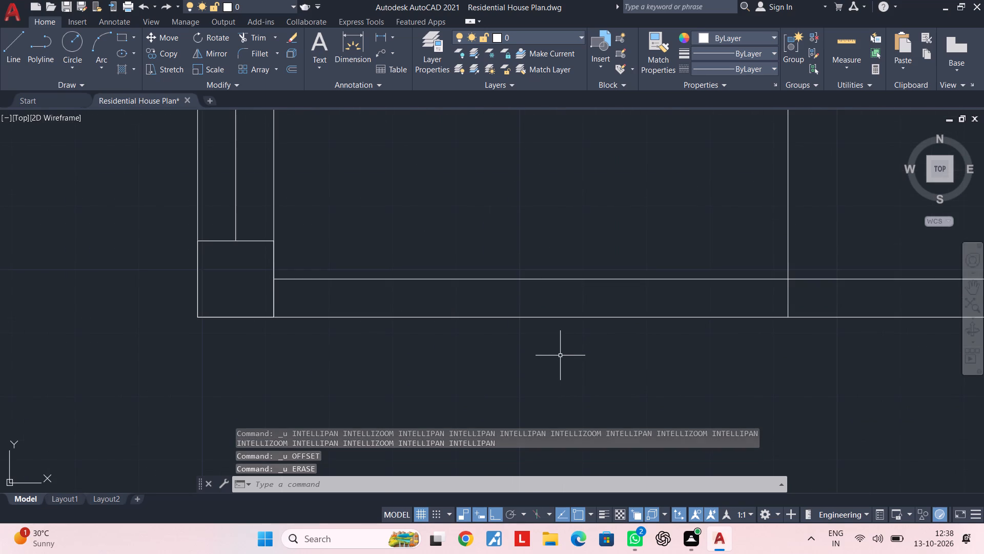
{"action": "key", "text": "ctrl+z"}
Trim the vertical and horizontal centreline segments inside the plan's lower-right beam corner.
{"action": "scroll", "coordinate": [770, 358], "scroll_direction": "down", "scroll_amount": 2}
{"action": "middle_click_drag", "start_coordinate": [771, 358], "coordinate": [282, 311]}
{"action": "key", "text": "Escape"}
{"action": "key", "text": "Escape"}
{"action": "middle_click_drag", "start_coordinate": [611, 319], "coordinate": [607, 353]}
{"action": "scroll", "coordinate": [611, 319], "scroll_direction": "down", "scroll_amount": 1}
{"action": "key", "text": "Escape"}
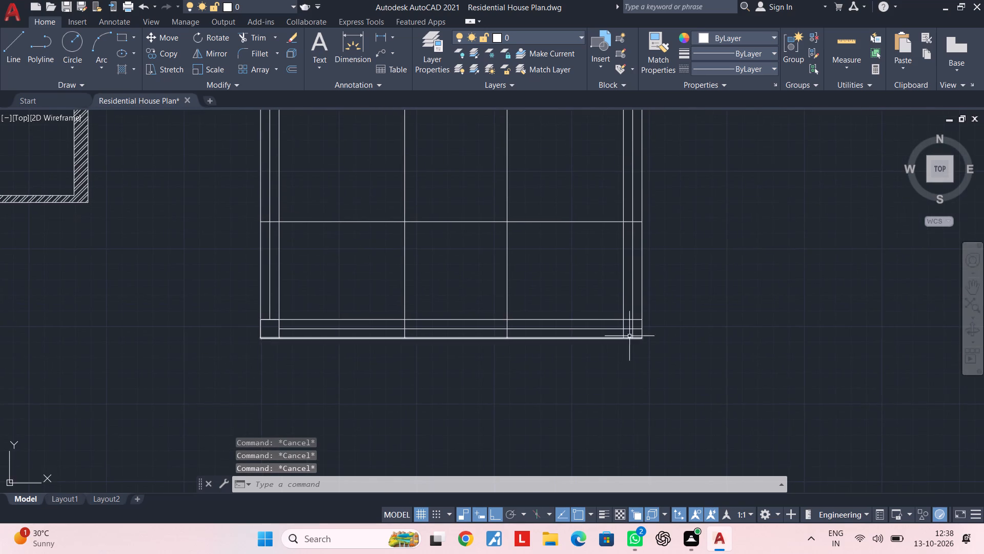
{"action": "key", "text": "Escape"}
{"action": "middle_click_drag", "start_coordinate": [630, 332], "coordinate": [508, 335]}
{"action": "scroll", "coordinate": [526, 333], "scroll_direction": "up", "scroll_amount": 3}
{"action": "key", "text": "Escape"}
{"action": "key", "text": "t"}
{"action": "key", "text": "r"}
{"action": "key", "text": "space"}
{"action": "scroll", "coordinate": [475, 330], "scroll_direction": "up", "scroll_amount": 1}
{"action": "left_click", "coordinate": [464, 308]}
{"action": "left_click", "coordinate": [431, 351]}
{"action": "left_click", "coordinate": [457, 307]}
{"action": "left_click", "coordinate": [416, 340]}
{"action": "key", "text": "Escape"}
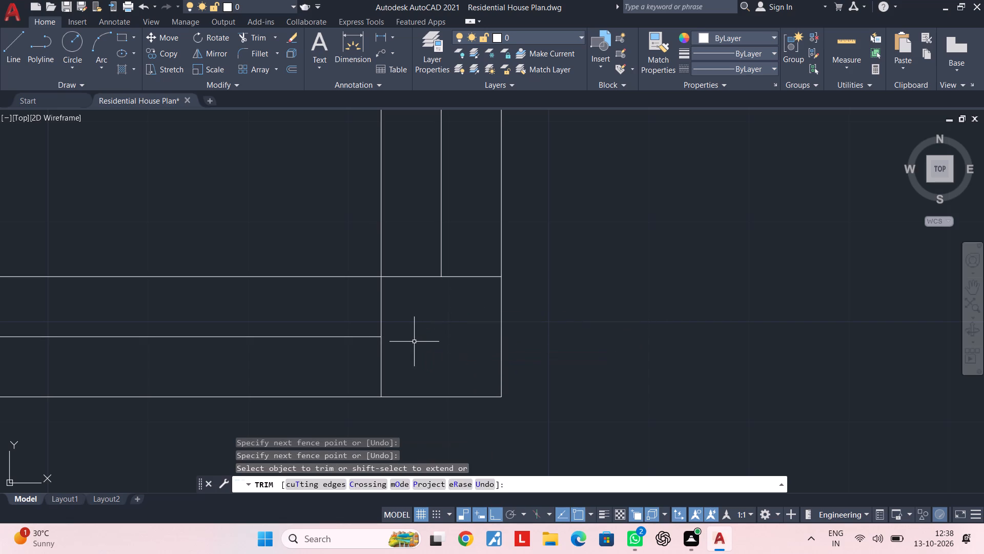
{"action": "key", "text": "Escape"}
Draw a square column rectangle over the plan's lower-right beam corner, from its inner corner to the outer one.
{"action": "type", "text": "REC"}
{"action": "key", "text": "space"}
{"action": "left_click", "coordinate": [384, 276]}
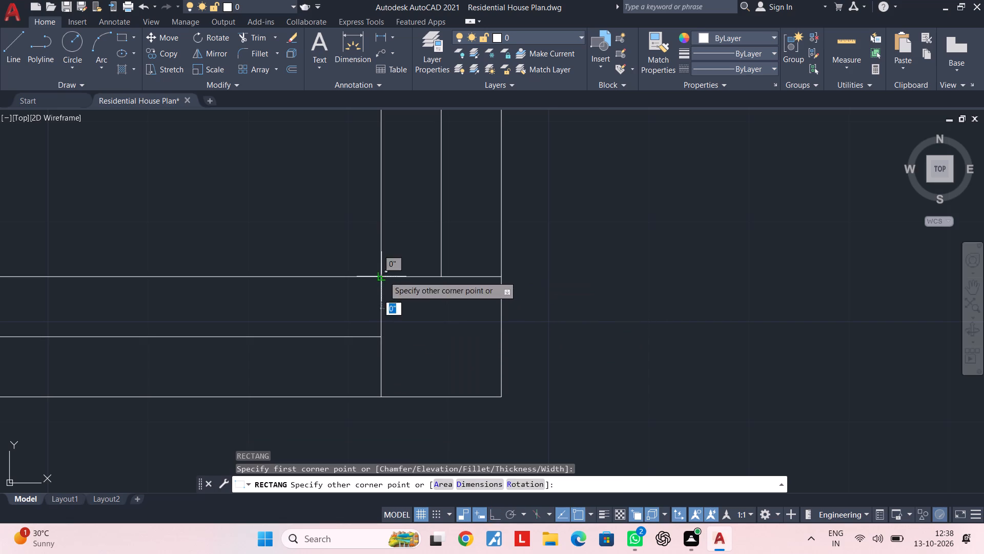
{"action": "left_click", "coordinate": [498, 395]}
{"action": "key", "text": "Escape"}
{"action": "key", "text": "Escape"}
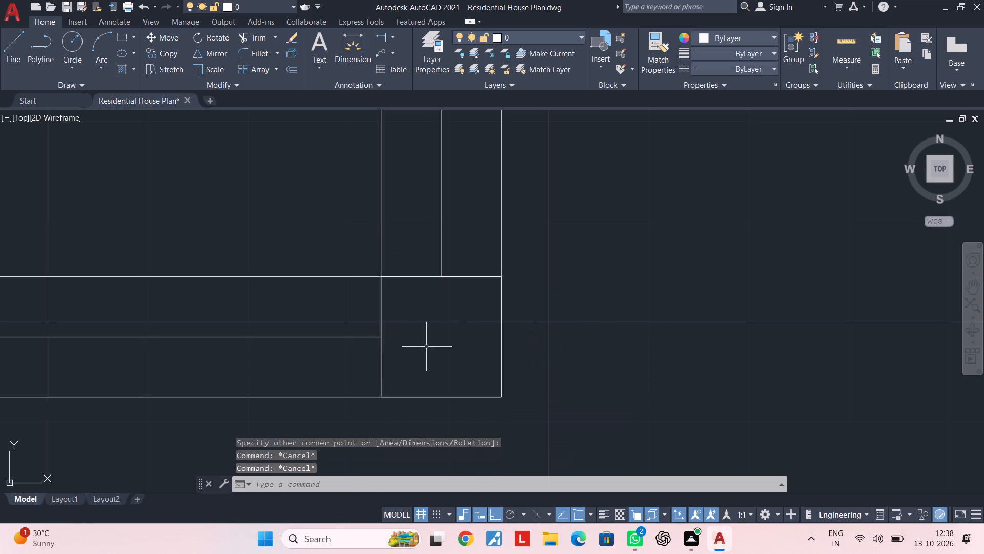
{"action": "key", "text": "Escape"}
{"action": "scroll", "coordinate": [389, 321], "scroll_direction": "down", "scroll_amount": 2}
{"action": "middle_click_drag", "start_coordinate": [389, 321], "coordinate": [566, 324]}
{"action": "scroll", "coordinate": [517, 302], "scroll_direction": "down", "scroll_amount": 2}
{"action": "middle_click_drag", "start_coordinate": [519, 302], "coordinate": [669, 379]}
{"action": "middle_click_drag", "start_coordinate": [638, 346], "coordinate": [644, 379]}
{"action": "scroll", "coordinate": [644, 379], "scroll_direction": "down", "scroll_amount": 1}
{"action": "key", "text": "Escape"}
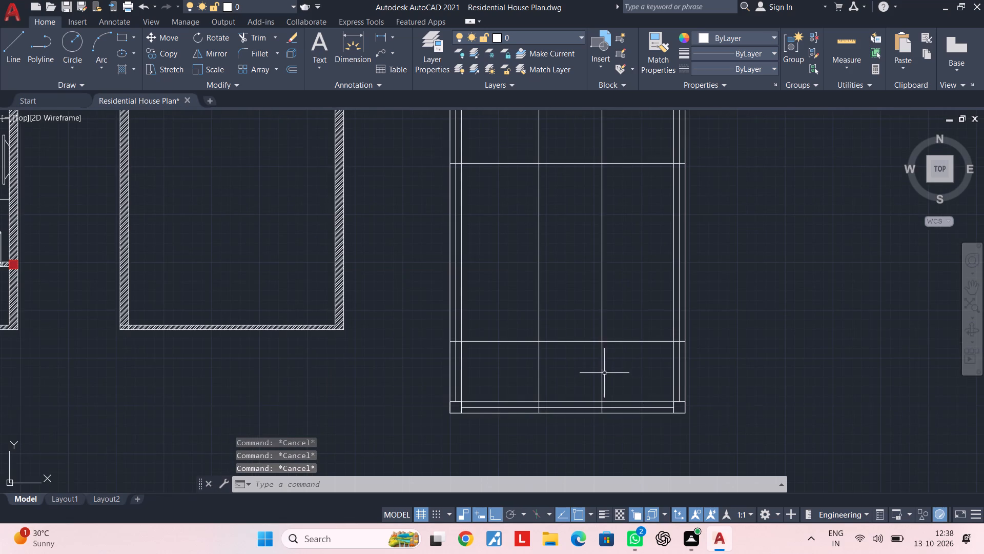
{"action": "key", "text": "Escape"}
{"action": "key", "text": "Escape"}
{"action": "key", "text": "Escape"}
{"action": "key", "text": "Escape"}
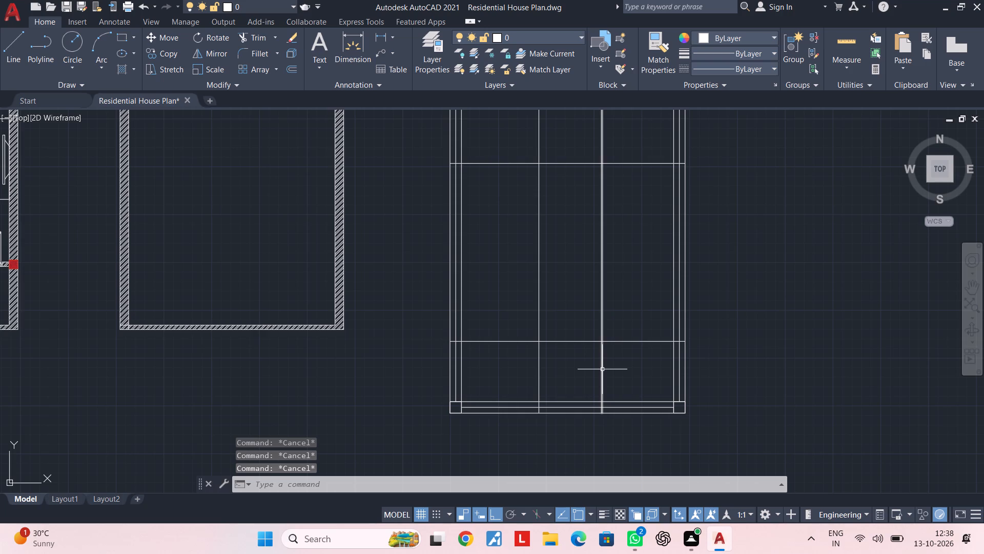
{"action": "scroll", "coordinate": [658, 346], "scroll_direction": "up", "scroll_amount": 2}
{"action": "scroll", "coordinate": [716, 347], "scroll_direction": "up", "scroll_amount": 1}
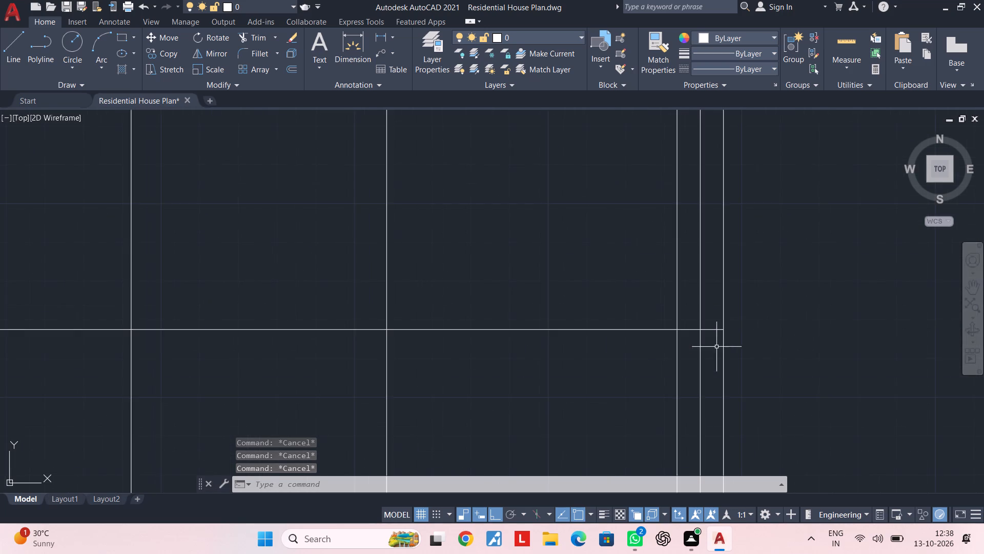
Offset the lowest interior horizontal grid line 3" to both sides to form the beam edges.
{"action": "middle_click_drag", "start_coordinate": [676, 348], "coordinate": [640, 354]}
{"action": "middle_click_drag", "start_coordinate": [598, 361], "coordinate": [558, 362]}
{"action": "key", "text": "Escape"}
{"action": "key", "text": "Escape"}
{"action": "key", "text": "Escape"}
{"action": "key", "text": "Escape"}
{"action": "key", "text": "Escape"}
{"action": "key", "text": "Escape"}
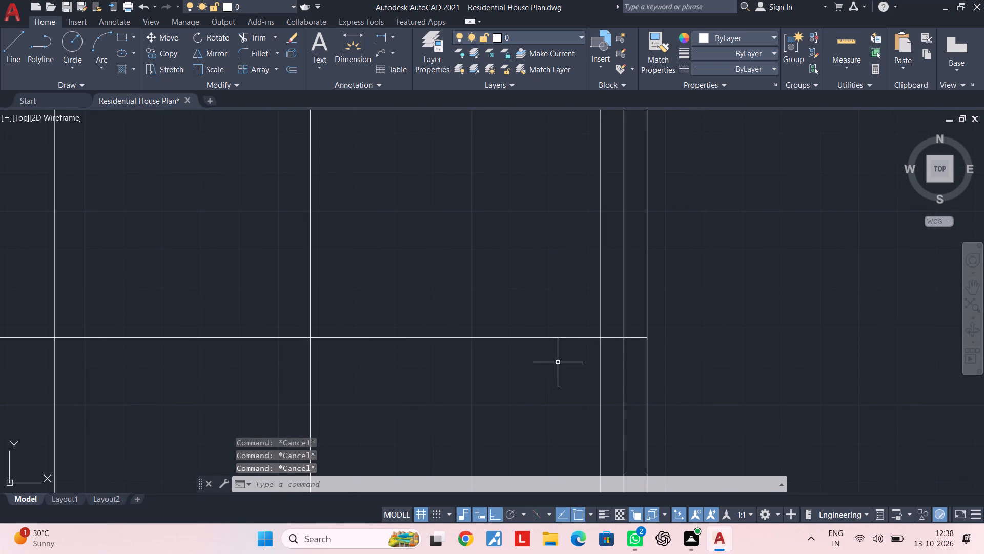
{"action": "key", "text": "Escape"}
{"action": "type", "text": "OF 3\""}
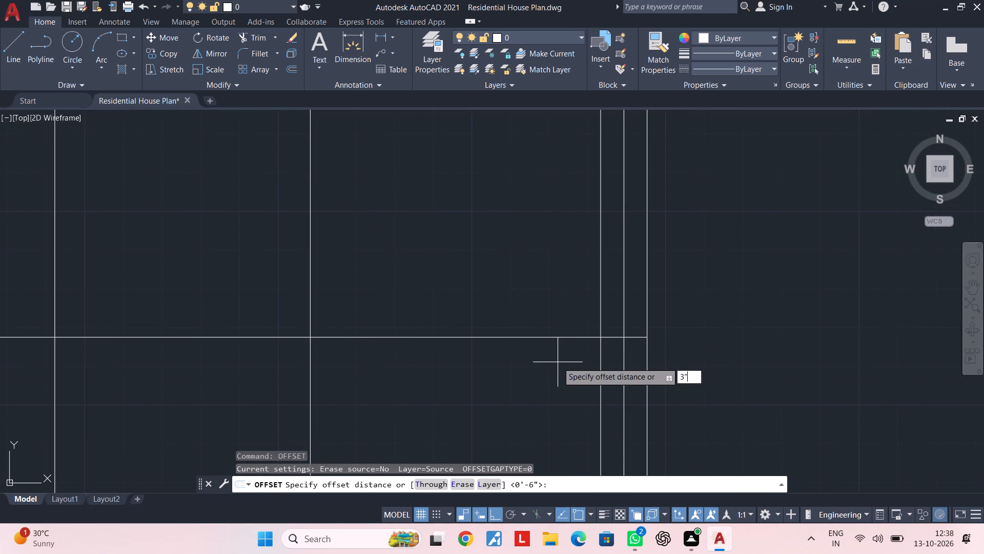
{"action": "key", "text": "Return"}
{"action": "left_click", "coordinate": [556, 337]}
{"action": "left_click", "coordinate": [564, 323]}
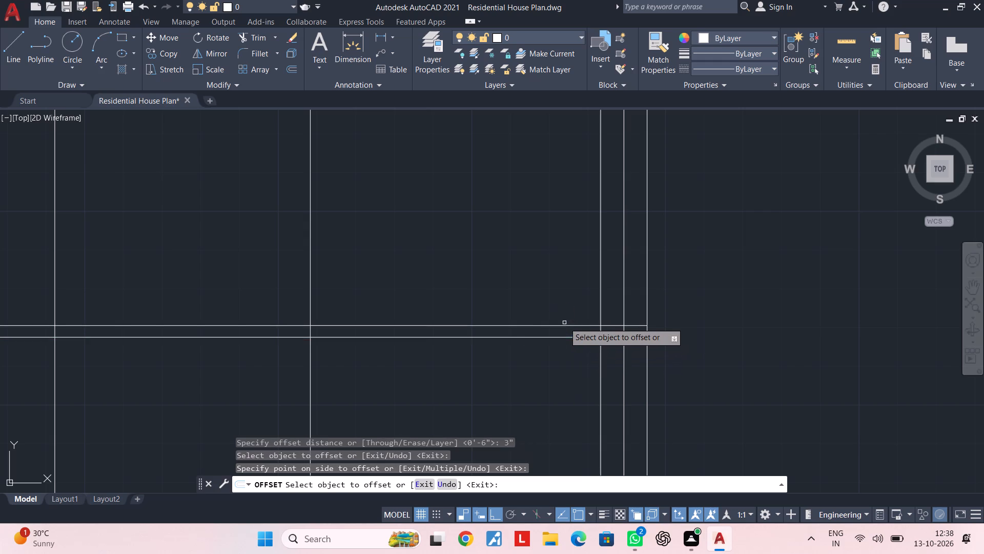
{"action": "left_click", "coordinate": [569, 338]}
{"action": "left_click", "coordinate": [568, 357]}
{"action": "key", "text": "Escape"}
{"action": "key", "text": "Escape"}
Copy the lower-right square column up to the right beam's junction with the lowest interior beam, centred on that beam's centreline.
{"action": "scroll", "coordinate": [629, 354], "scroll_direction": "up", "scroll_amount": 1}
{"action": "middle_click_drag", "start_coordinate": [627, 354], "coordinate": [503, 355]}
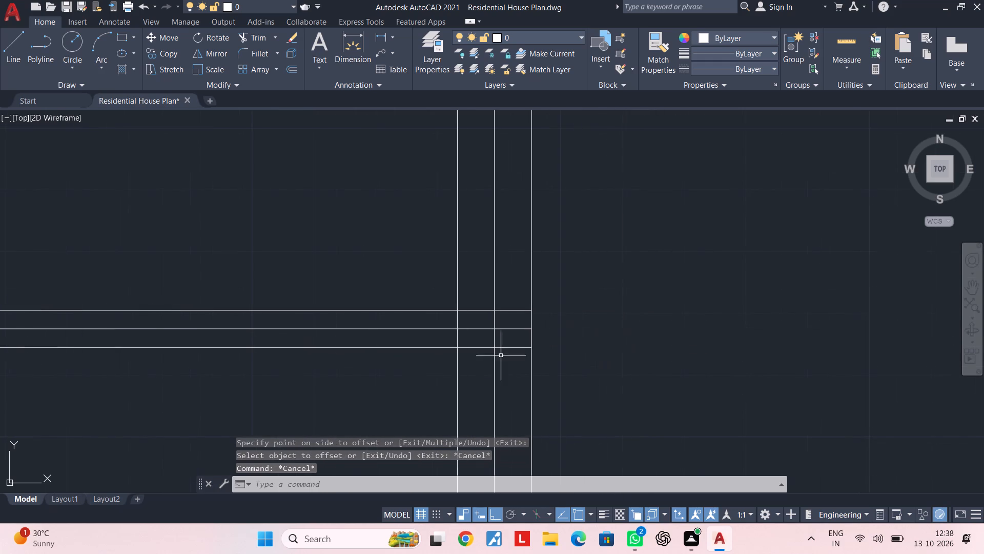
{"action": "middle_click_drag", "start_coordinate": [594, 387], "coordinate": [578, 223]}
{"action": "scroll", "coordinate": [576, 287], "scroll_direction": "down", "scroll_amount": 3}
{"action": "middle_click_drag", "start_coordinate": [575, 289], "coordinate": [573, 251]}
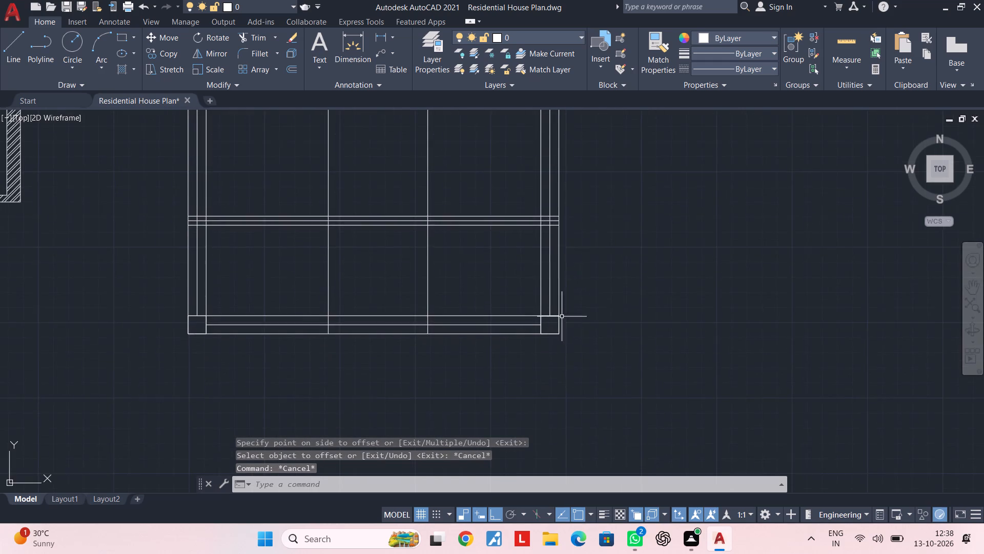
{"action": "scroll", "coordinate": [557, 330], "scroll_direction": "up", "scroll_amount": 3}
{"action": "left_click", "coordinate": [540, 276]}
{"action": "key", "text": "c"}
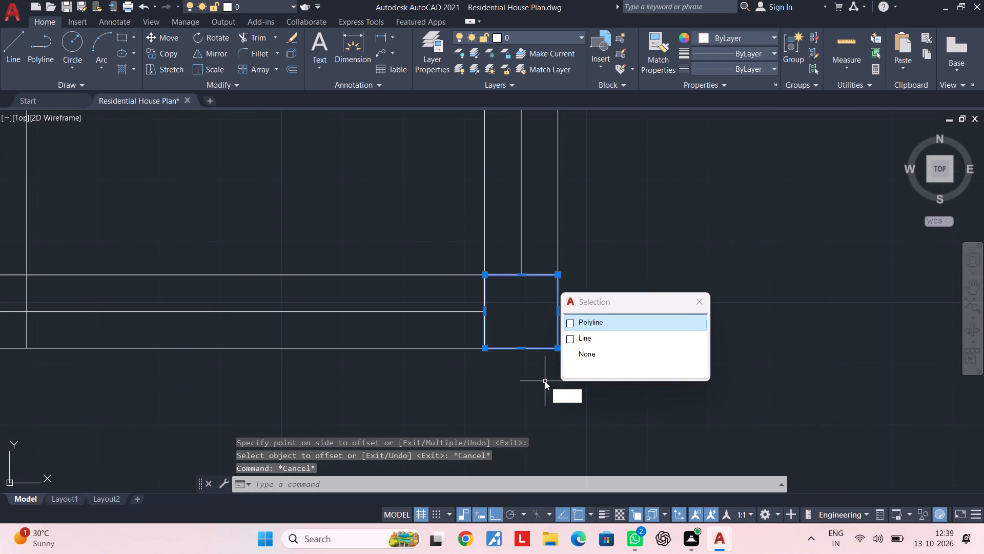
{"action": "key", "text": "o"}
{"action": "key", "text": "space"}
{"action": "key", "text": "space"}
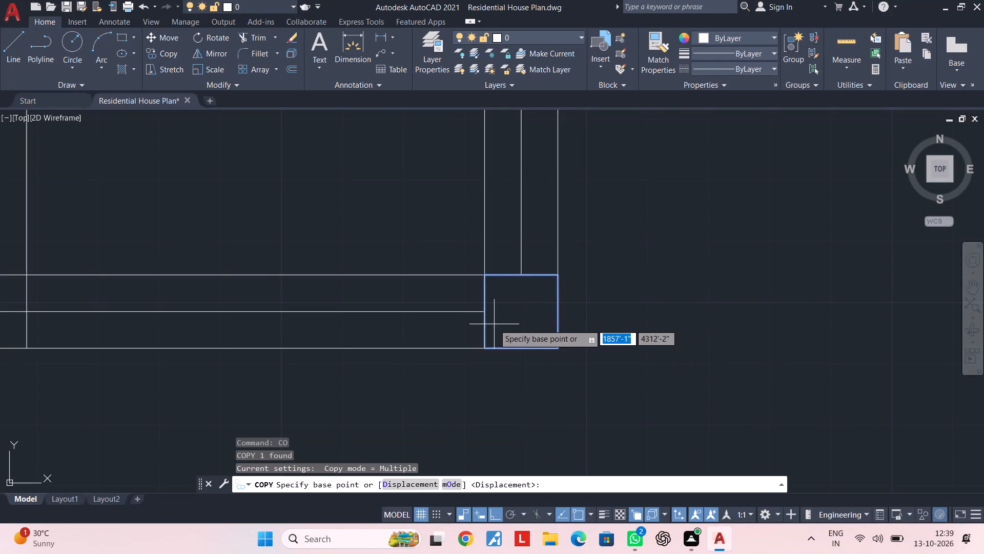
{"action": "left_click", "coordinate": [482, 312]}
{"action": "middle_click_drag", "start_coordinate": [489, 164], "coordinate": [475, 312]}
{"action": "middle_click_drag", "start_coordinate": [467, 193], "coordinate": [460, 324]}
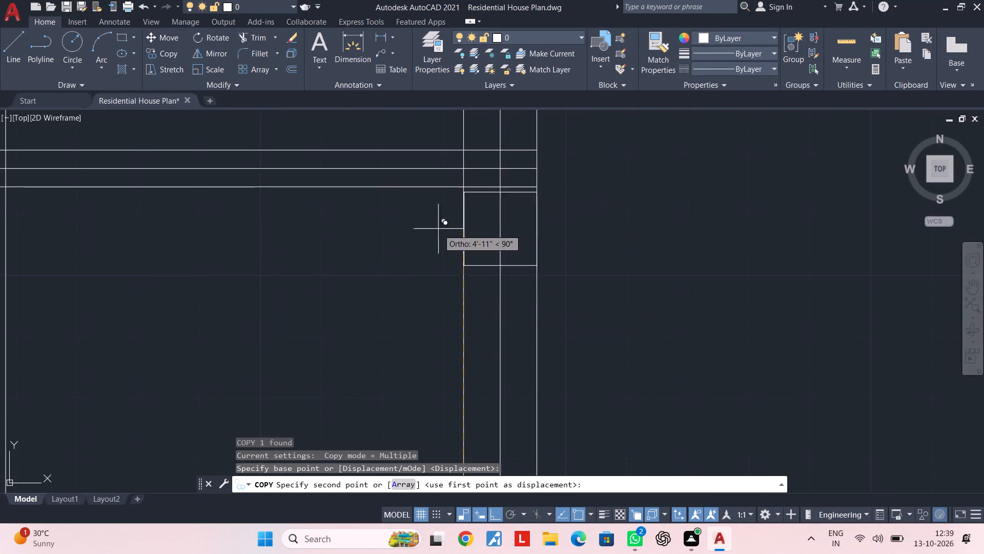
{"action": "middle_click_drag", "start_coordinate": [438, 229], "coordinate": [437, 309]}
{"action": "left_click", "coordinate": [461, 251]}
{"action": "key", "text": "Escape"}
{"action": "key", "text": "Escape"}
{"action": "key", "text": "Escape"}
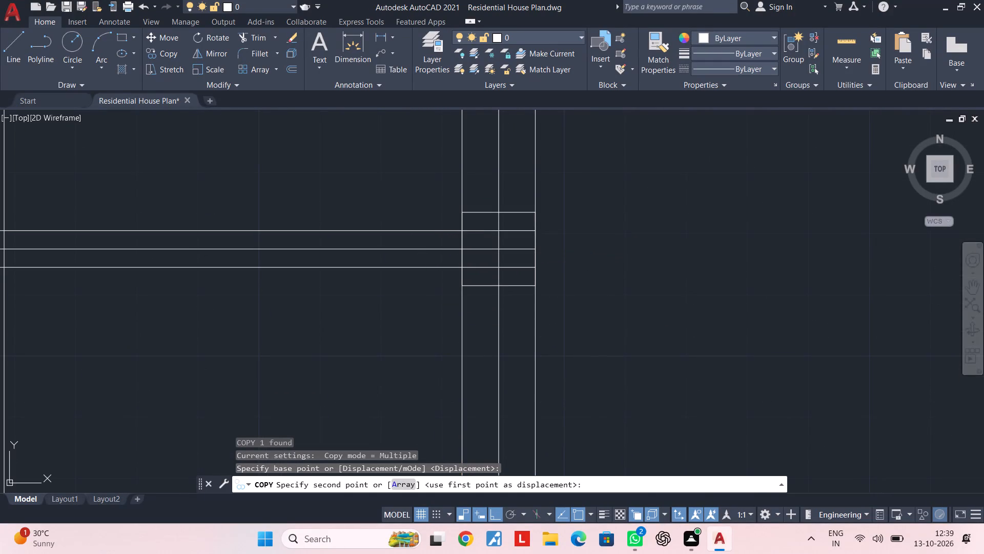
{"action": "key", "text": "Escape"}
{"action": "key", "text": "Escape"}
{"action": "key", "text": "Escape"}
{"action": "key", "text": "Escape"}
{"action": "key", "text": "Escape"}
{"action": "key", "text": "Escape"}
{"action": "key", "text": "Escape"}
{"action": "key", "text": "Escape"}
{"action": "key", "text": "Escape"}
{"action": "key", "text": "Escape"}
{"action": "key", "text": "Escape"}
{"action": "key", "text": "Escape"}
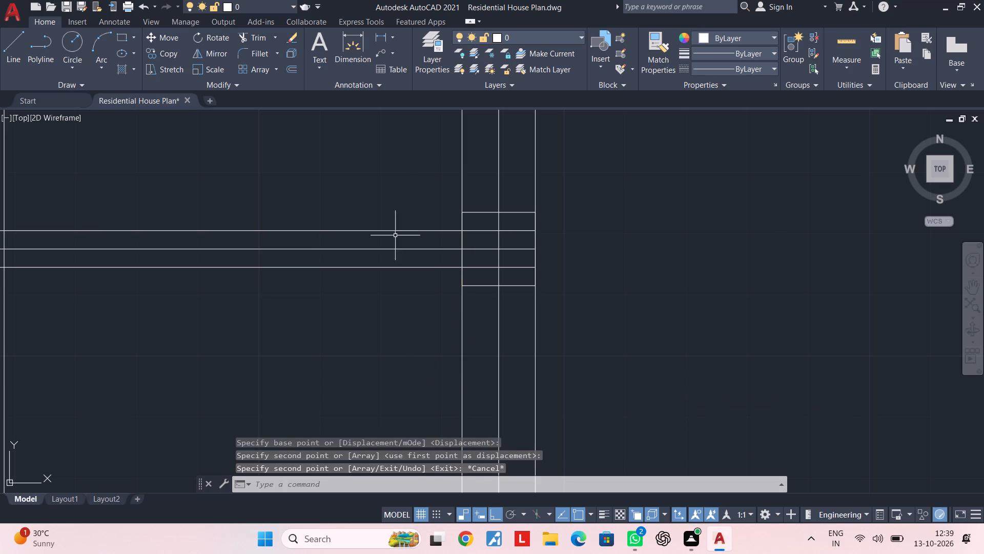
{"action": "key", "text": "Escape"}
{"action": "key", "text": "Escape"}
Trim all beam edge and centreline segments inside the copied column on the right beam.
{"action": "key", "text": "t"}
{"action": "key", "text": "r"}
{"action": "key", "text": "space"}
{"action": "scroll", "coordinate": [504, 236], "scroll_direction": "up", "scroll_amount": 1}
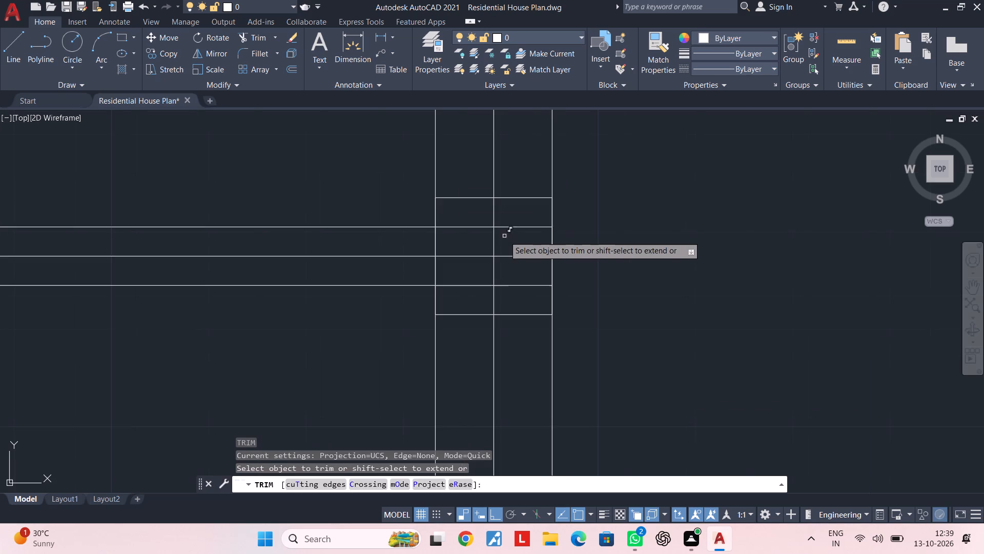
{"action": "left_click", "coordinate": [509, 214]}
{"action": "left_click", "coordinate": [462, 298]}
{"action": "left_click", "coordinate": [478, 217]}
{"action": "left_click", "coordinate": [466, 283]}
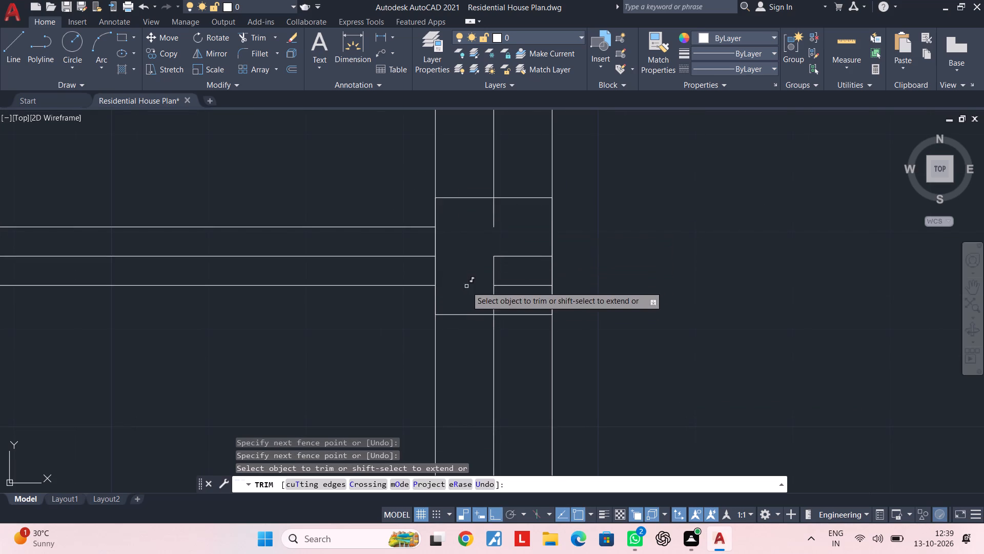
{"action": "left_click", "coordinate": [482, 225]}
{"action": "left_click", "coordinate": [500, 220]}
{"action": "left_click", "coordinate": [517, 228]}
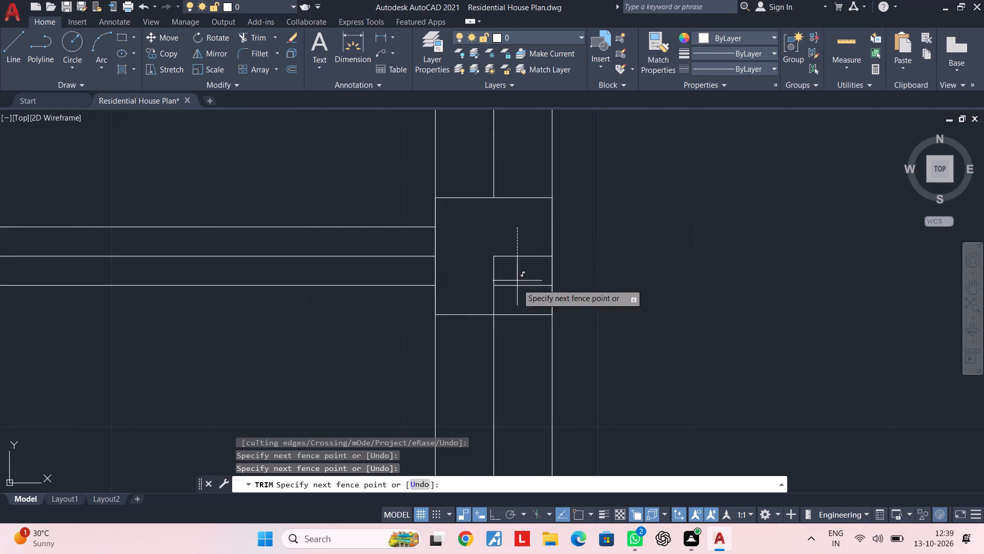
{"action": "left_click", "coordinate": [517, 297]}
{"action": "left_click", "coordinate": [517, 272]}
{"action": "left_click", "coordinate": [478, 277]}
{"action": "key", "text": "Escape"}
{"action": "key", "text": "Escape"}
{"action": "scroll", "coordinate": [478, 270], "scroll_direction": "down", "scroll_amount": 2}
{"action": "middle_click_drag", "start_coordinate": [479, 270], "coordinate": [500, 255]}
{"action": "key", "text": "Escape"}
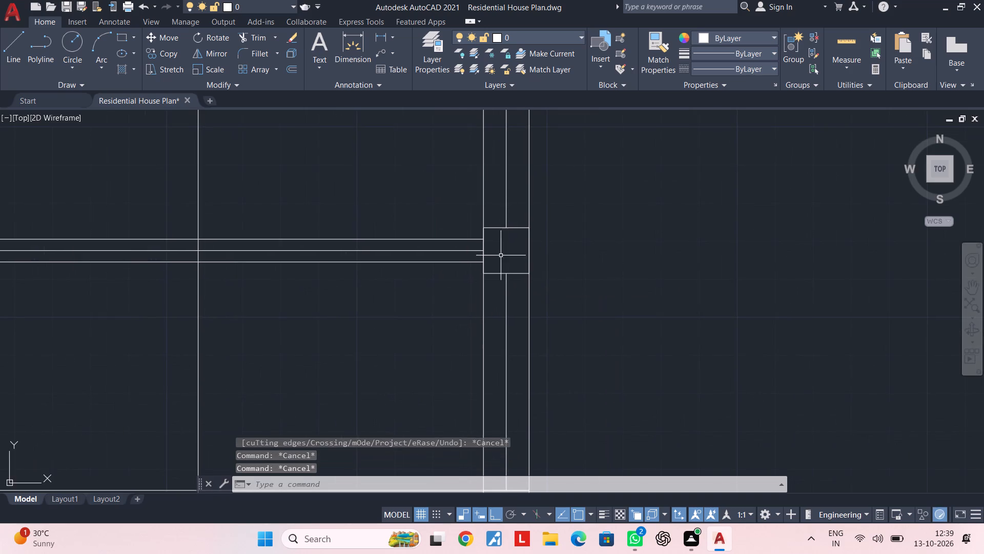
{"action": "key", "text": "Escape"}
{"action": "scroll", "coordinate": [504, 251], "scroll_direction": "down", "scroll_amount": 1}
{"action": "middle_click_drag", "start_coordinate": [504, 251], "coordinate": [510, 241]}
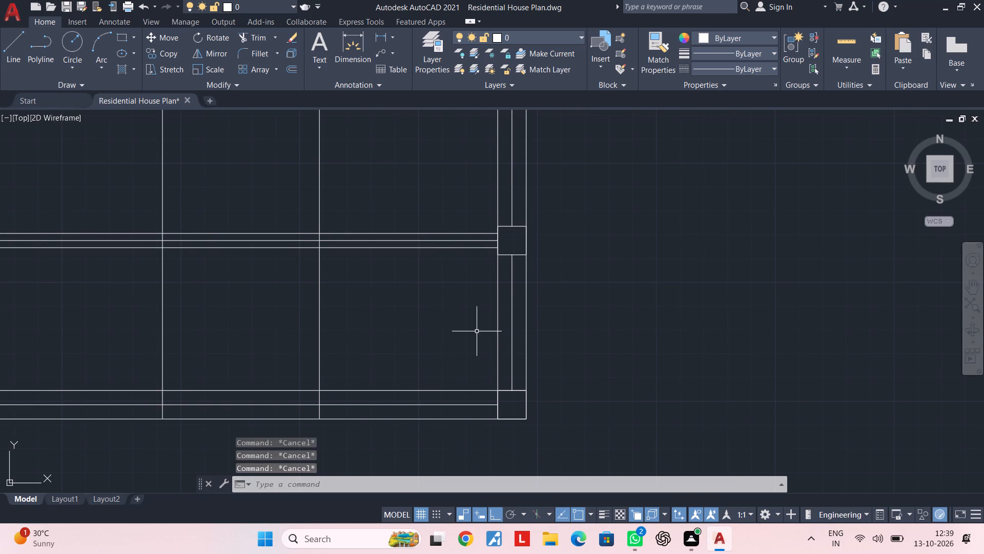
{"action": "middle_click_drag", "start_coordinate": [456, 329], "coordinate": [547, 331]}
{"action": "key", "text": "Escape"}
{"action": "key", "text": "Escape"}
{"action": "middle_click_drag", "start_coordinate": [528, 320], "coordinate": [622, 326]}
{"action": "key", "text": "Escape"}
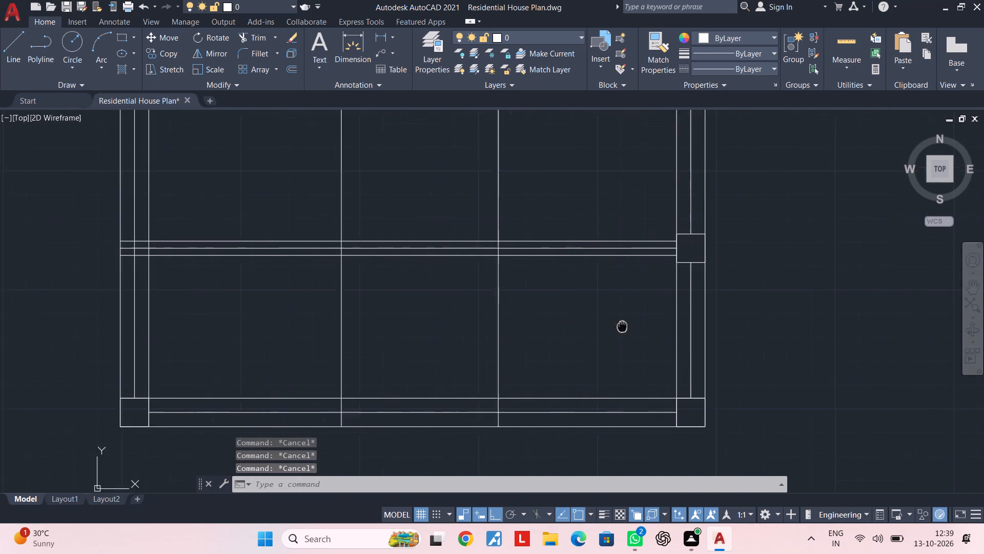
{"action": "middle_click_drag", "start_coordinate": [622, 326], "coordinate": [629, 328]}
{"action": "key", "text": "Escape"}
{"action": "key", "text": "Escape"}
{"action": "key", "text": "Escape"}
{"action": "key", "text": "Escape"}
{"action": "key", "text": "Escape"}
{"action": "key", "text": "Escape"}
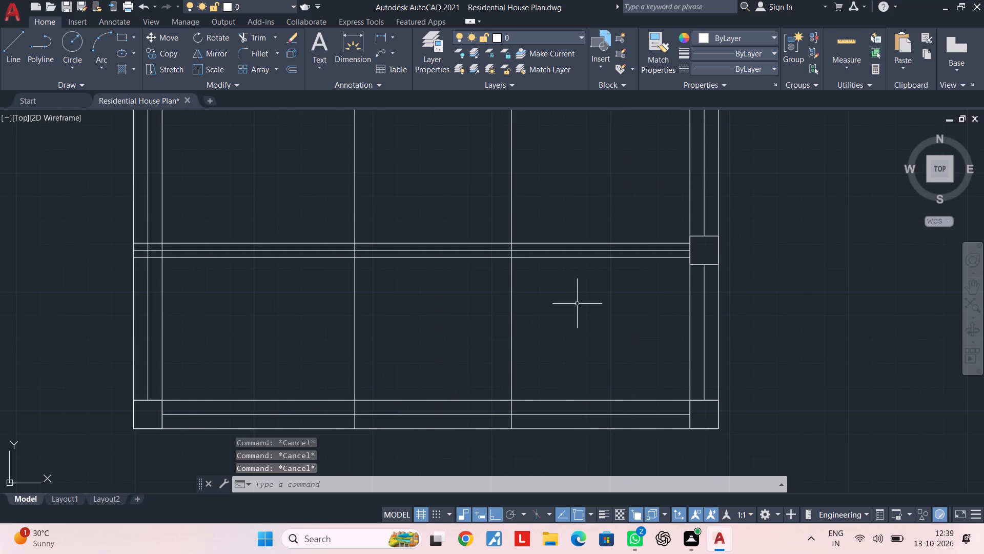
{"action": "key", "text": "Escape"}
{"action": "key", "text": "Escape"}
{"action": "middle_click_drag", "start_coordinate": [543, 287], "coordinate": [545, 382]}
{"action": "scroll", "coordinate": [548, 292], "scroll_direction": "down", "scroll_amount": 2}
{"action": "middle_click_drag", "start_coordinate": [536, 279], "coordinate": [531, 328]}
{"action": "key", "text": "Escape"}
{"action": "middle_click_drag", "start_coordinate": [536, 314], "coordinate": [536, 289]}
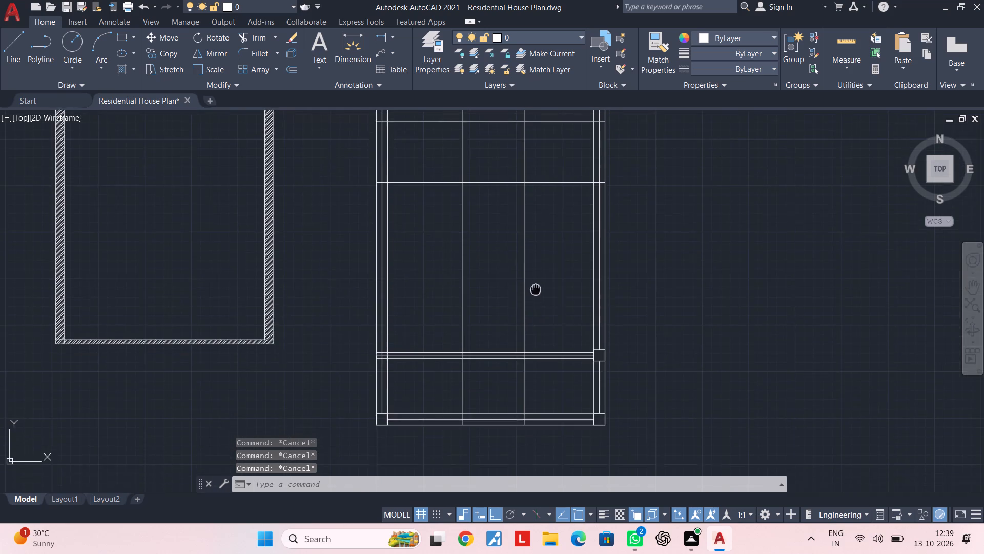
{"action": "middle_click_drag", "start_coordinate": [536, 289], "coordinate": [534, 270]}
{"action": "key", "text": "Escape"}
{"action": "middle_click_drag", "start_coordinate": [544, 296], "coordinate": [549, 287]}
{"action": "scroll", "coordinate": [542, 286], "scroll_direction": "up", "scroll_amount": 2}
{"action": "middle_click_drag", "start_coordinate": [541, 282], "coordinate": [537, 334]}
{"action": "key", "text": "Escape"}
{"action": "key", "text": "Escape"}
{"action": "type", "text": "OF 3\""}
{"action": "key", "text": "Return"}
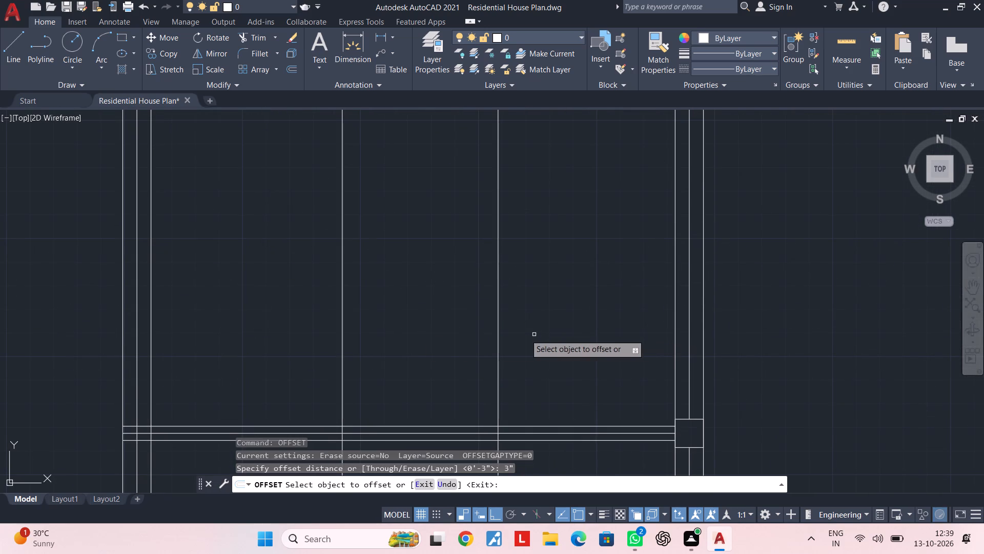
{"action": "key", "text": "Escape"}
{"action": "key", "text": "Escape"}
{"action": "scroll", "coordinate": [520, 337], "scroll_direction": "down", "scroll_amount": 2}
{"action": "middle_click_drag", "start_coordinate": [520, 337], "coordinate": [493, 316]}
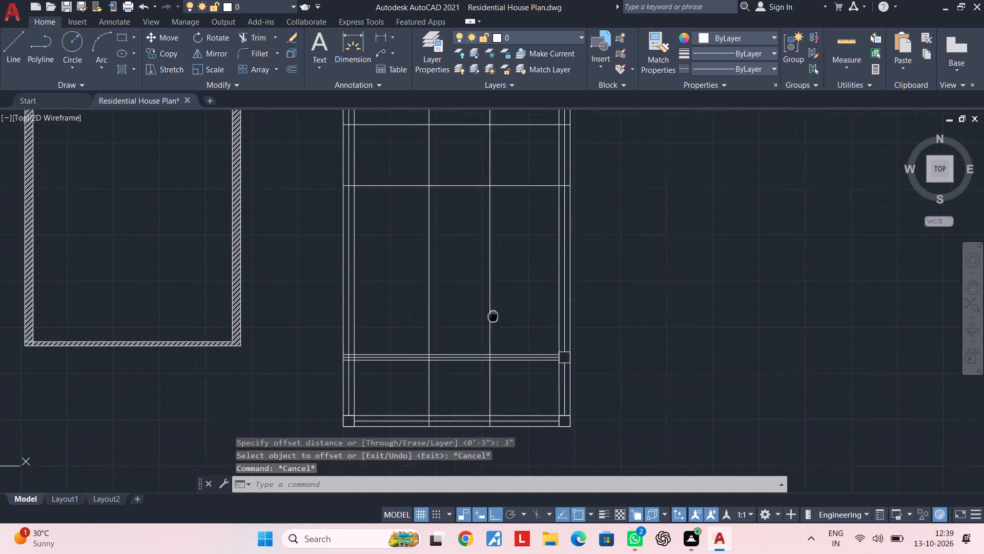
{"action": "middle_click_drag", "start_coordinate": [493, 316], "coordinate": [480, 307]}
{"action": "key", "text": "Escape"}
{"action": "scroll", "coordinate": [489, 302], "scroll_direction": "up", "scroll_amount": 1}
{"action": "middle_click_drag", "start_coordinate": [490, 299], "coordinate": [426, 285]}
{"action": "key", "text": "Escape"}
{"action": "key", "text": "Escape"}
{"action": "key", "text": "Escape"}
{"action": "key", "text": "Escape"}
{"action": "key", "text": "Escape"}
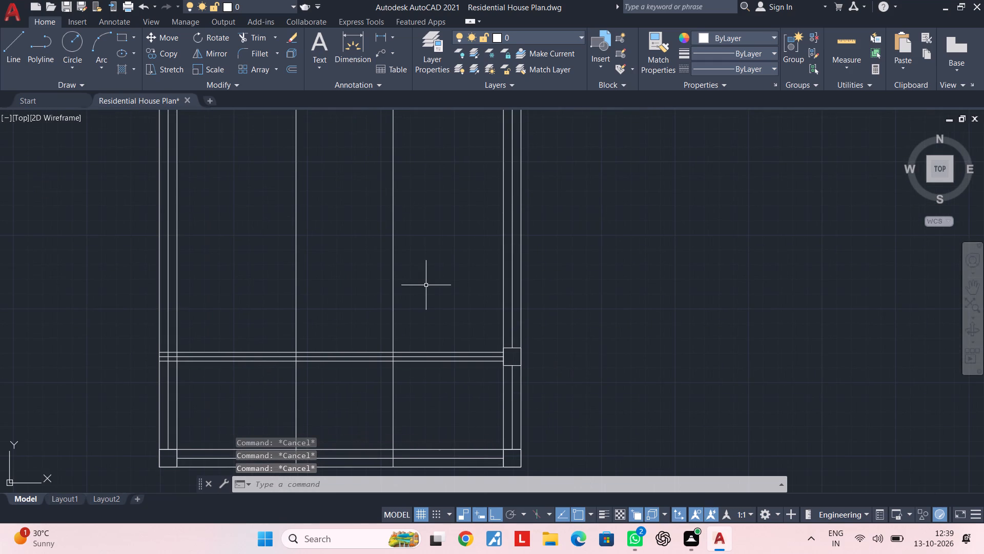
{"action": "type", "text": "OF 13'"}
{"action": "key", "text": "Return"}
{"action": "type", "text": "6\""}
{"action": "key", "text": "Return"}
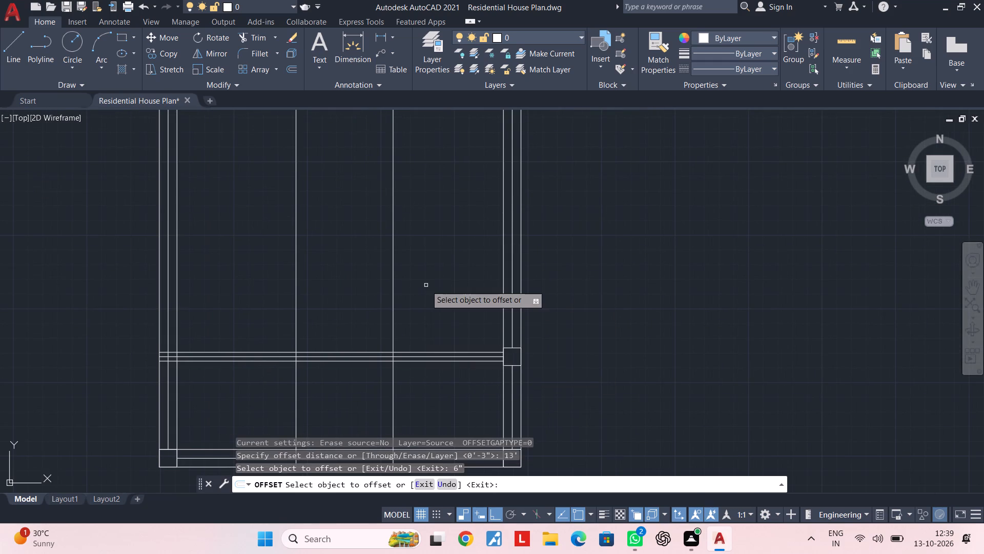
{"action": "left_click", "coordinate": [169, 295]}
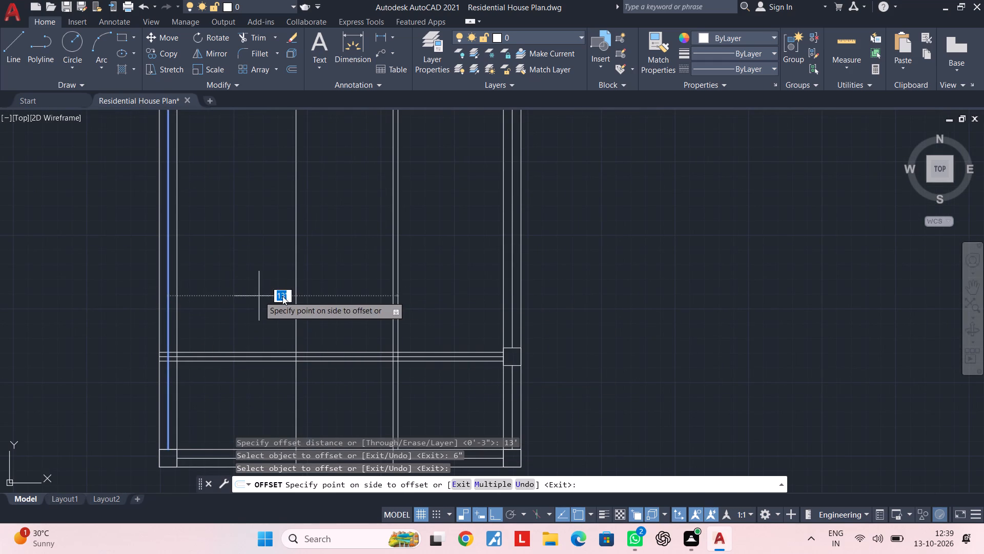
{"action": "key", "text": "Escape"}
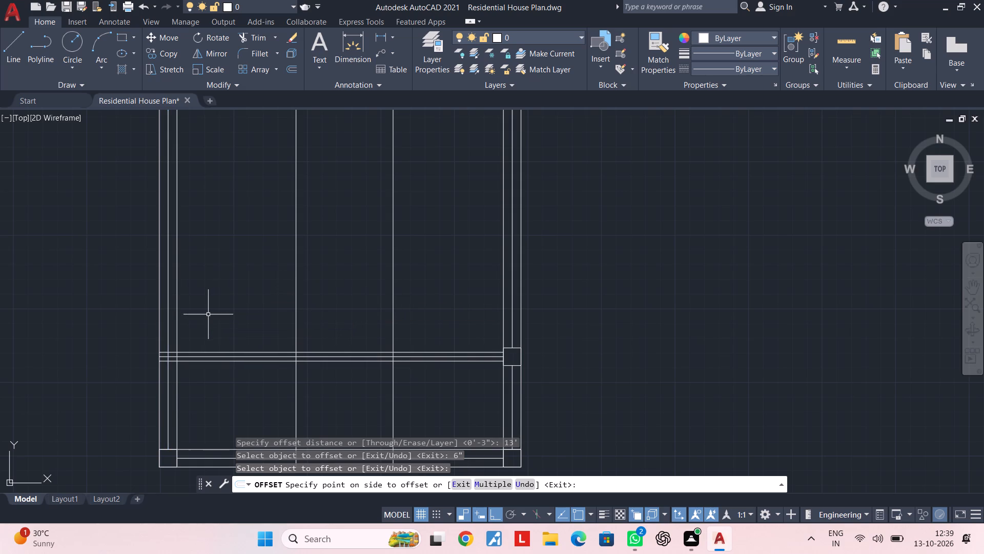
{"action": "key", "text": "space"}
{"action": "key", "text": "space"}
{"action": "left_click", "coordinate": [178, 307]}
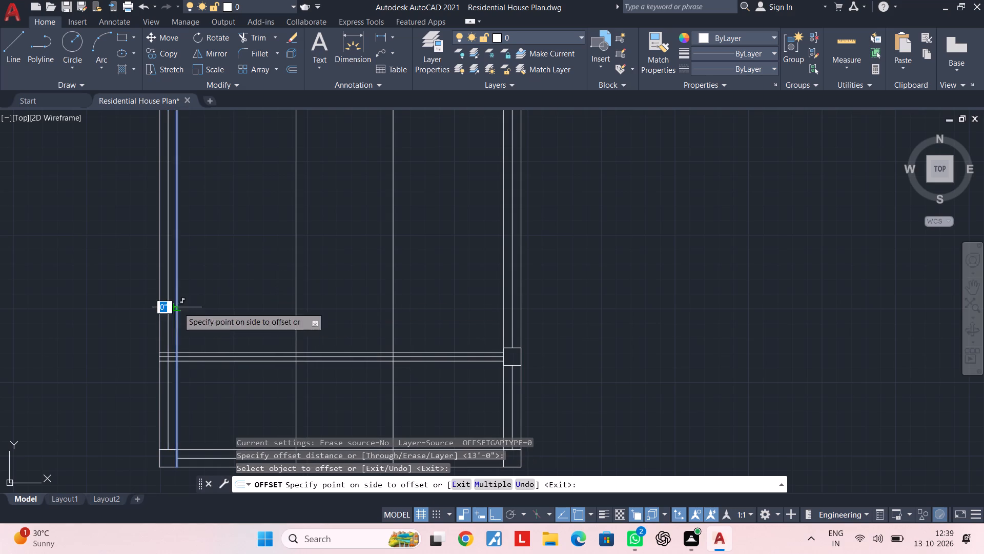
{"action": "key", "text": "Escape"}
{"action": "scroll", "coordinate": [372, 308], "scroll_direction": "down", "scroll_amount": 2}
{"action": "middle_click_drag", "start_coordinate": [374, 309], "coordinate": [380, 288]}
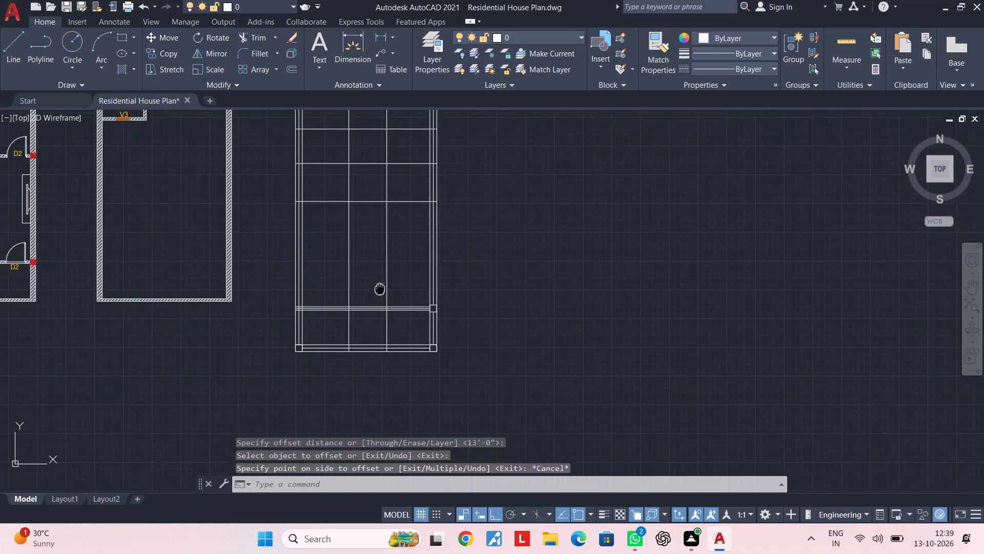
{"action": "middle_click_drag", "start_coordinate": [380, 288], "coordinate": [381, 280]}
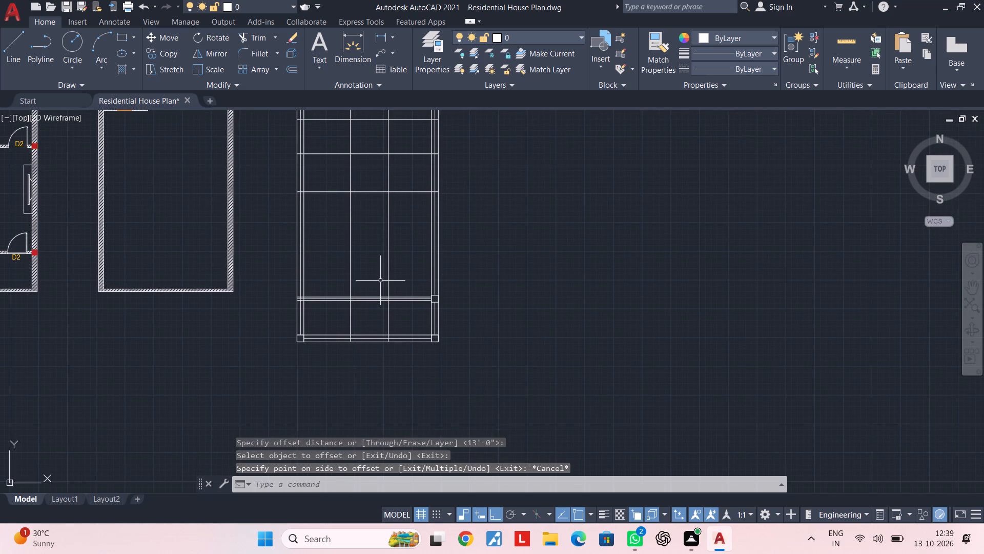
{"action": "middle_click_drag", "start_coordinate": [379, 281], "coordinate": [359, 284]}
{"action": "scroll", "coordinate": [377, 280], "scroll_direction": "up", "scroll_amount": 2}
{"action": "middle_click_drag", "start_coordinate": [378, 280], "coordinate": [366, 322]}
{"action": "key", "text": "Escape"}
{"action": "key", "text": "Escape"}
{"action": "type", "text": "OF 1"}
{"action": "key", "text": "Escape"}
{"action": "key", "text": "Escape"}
Offset the interior vertical grid line nearest the right beam 2' towards that beam.
{"action": "type", "text": "OF 2'"}
{"action": "key", "text": "Return"}
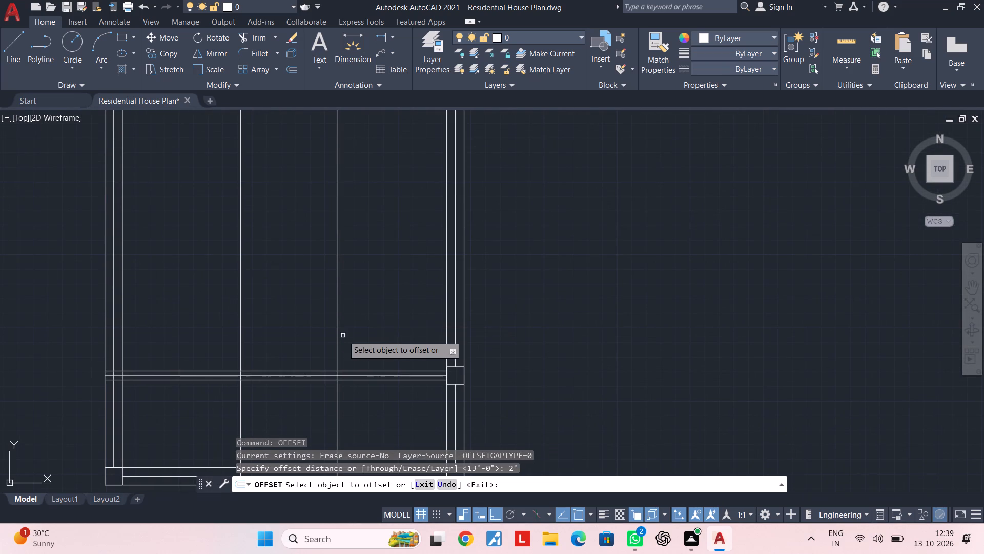
{"action": "left_click", "coordinate": [338, 335]}
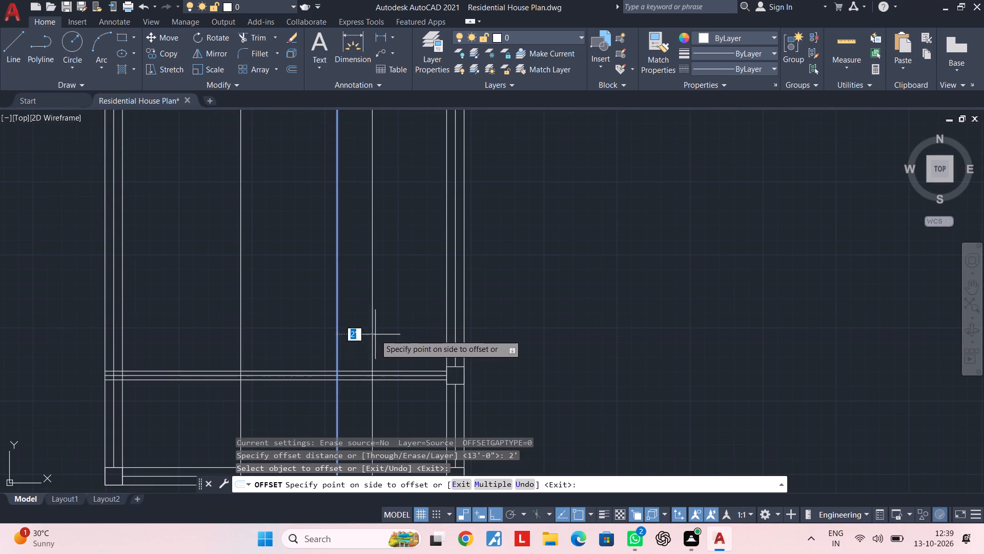
{"action": "left_click", "coordinate": [375, 334]}
{"action": "key", "text": "Escape"}
{"action": "middle_click_drag", "start_coordinate": [366, 337], "coordinate": [380, 299]}
{"action": "key", "text": "Escape"}
{"action": "key", "text": "Escape"}
{"action": "middle_click_drag", "start_coordinate": [384, 310], "coordinate": [385, 301]}
{"action": "key", "text": "Escape"}
{"action": "key", "text": "Escape"}
{"action": "key", "text": "Escape"}
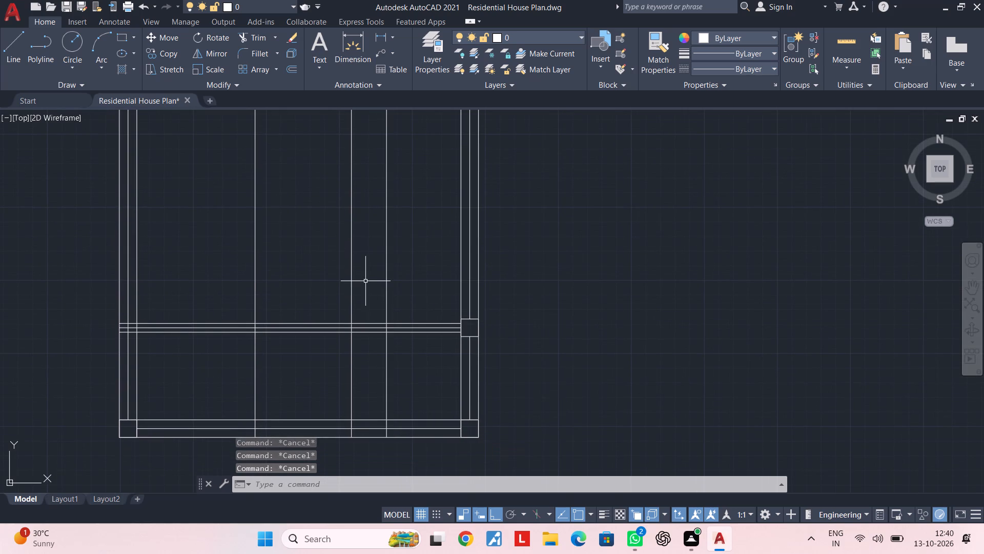
{"action": "key", "text": "Escape"}
{"action": "key", "text": "Escape"}
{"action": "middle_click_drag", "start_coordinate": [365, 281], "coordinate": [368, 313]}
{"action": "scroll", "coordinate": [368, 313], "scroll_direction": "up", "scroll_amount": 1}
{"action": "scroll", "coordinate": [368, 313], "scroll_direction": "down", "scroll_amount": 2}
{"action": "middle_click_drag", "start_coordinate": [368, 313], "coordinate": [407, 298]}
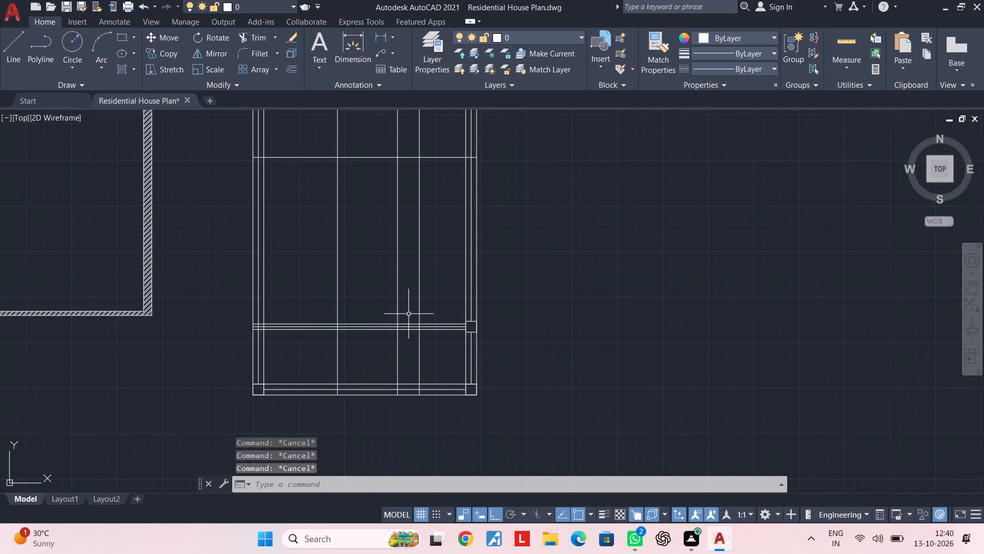
Offset the newly added vertical grid line near the right beam 3" to both sides to form beam edges.
{"action": "middle_click_drag", "start_coordinate": [408, 316], "coordinate": [410, 298]}
{"action": "scroll", "coordinate": [410, 298], "scroll_direction": "up", "scroll_amount": 1}
{"action": "middle_click_drag", "start_coordinate": [406, 291], "coordinate": [404, 325]}
{"action": "middle_click_drag", "start_coordinate": [400, 301], "coordinate": [403, 342]}
{"action": "key", "text": "Escape"}
{"action": "key", "text": "Escape"}
{"action": "type", "text": "OF 3\""}
{"action": "key", "text": "Return"}
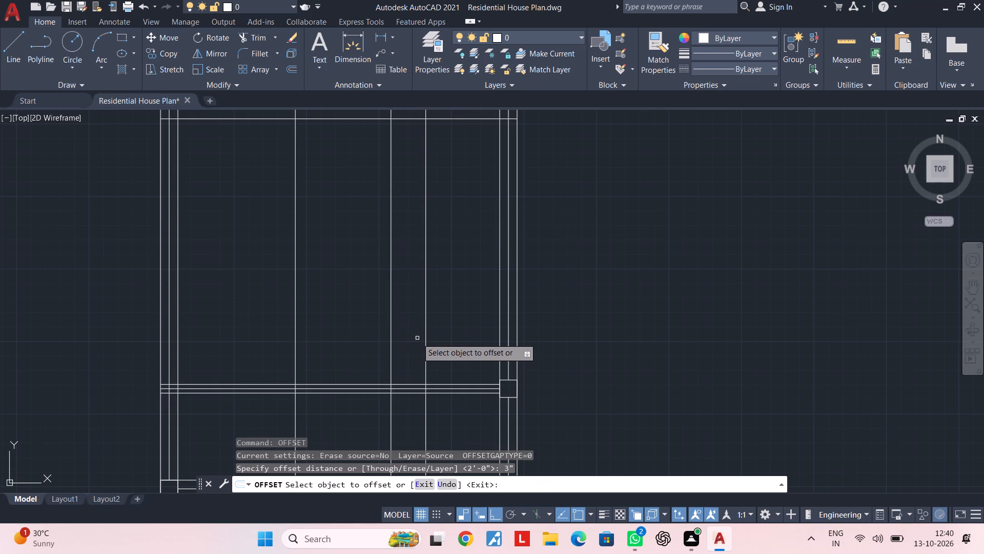
{"action": "scroll", "coordinate": [418, 337], "scroll_direction": "up", "scroll_amount": 1}
{"action": "left_click", "coordinate": [427, 345]}
{"action": "left_click", "coordinate": [410, 349]}
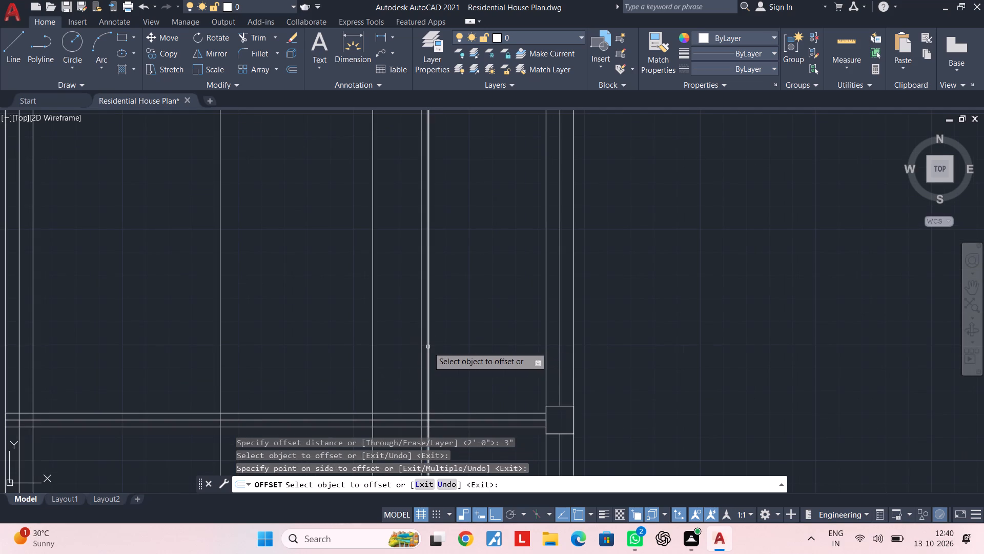
{"action": "left_click", "coordinate": [428, 347]}
{"action": "left_click", "coordinate": [476, 347]}
{"action": "key", "text": "Escape"}
{"action": "key", "text": "Escape"}
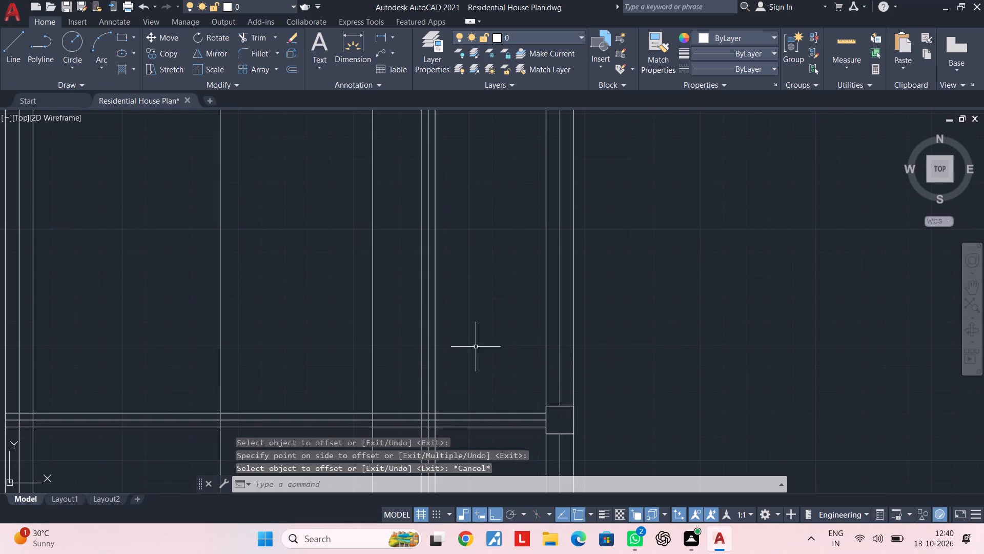
Trim the new vertical beam's edges at and below the lowest interior beam, opening that beam's upper edge between them for a T-junction.
{"action": "type", "text": "TR"}
{"action": "key", "text": "space"}
{"action": "middle_click_drag", "start_coordinate": [476, 359], "coordinate": [480, 245]}
{"action": "scroll", "coordinate": [452, 338], "scroll_direction": "up", "scroll_amount": 2}
{"action": "left_click", "coordinate": [437, 320]}
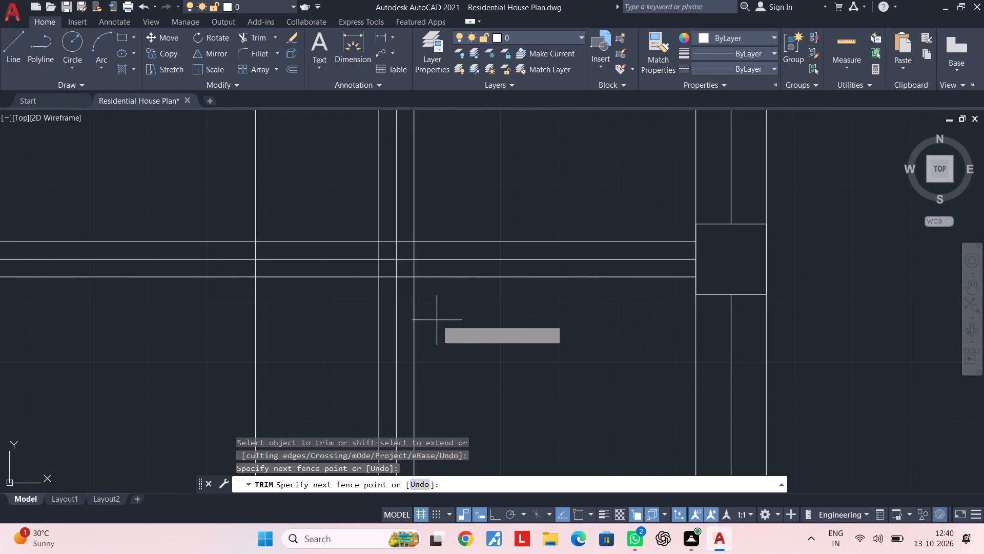
{"action": "left_click", "coordinate": [413, 321]}
{"action": "left_click", "coordinate": [387, 318]}
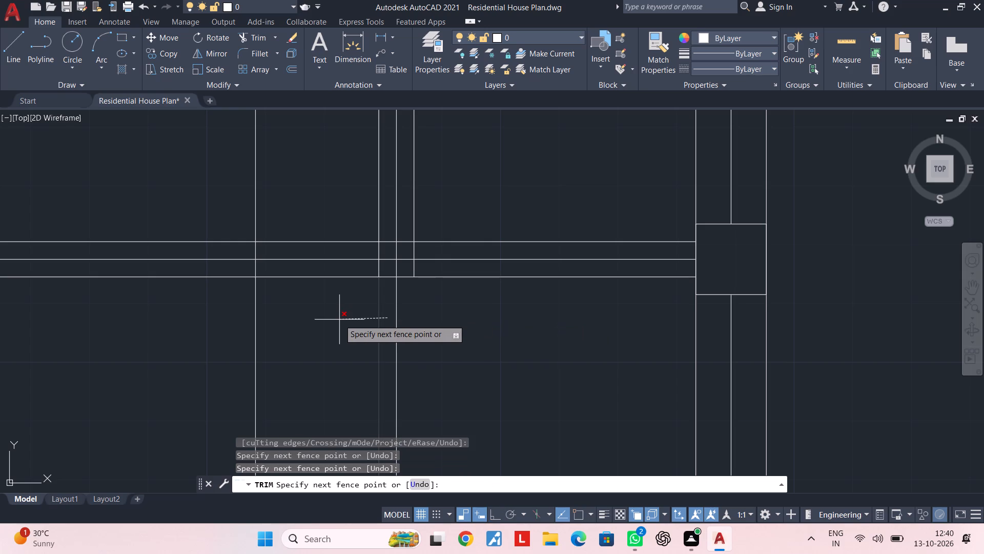
{"action": "left_click", "coordinate": [339, 320]}
{"action": "middle_click_drag", "start_coordinate": [363, 298], "coordinate": [363, 364]}
{"action": "scroll", "coordinate": [368, 326], "scroll_direction": "up", "scroll_amount": 2}
{"action": "left_click", "coordinate": [363, 347]}
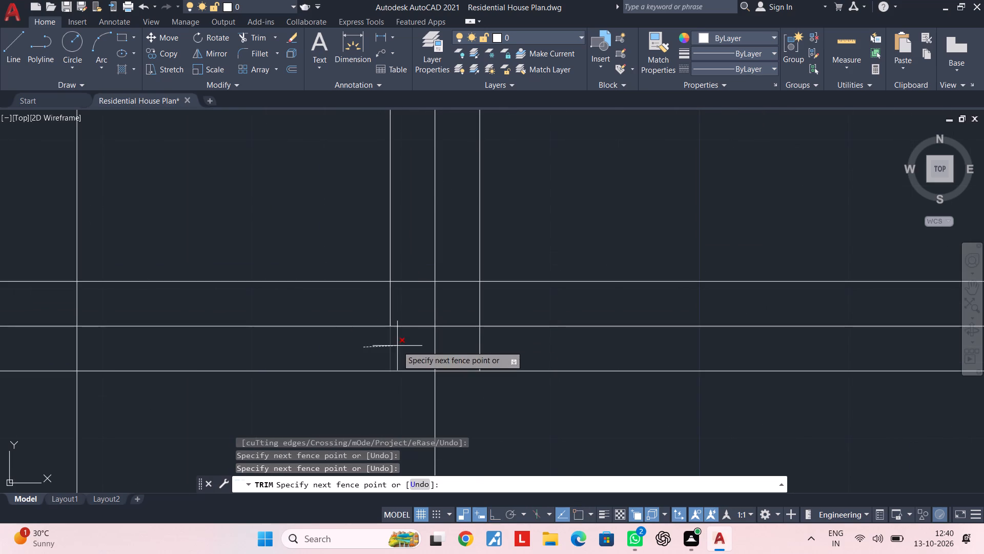
{"action": "left_click", "coordinate": [397, 346]}
{"action": "left_click", "coordinate": [449, 344]}
{"action": "left_click", "coordinate": [499, 343]}
{"action": "left_click", "coordinate": [497, 307]}
{"action": "left_click", "coordinate": [465, 307]}
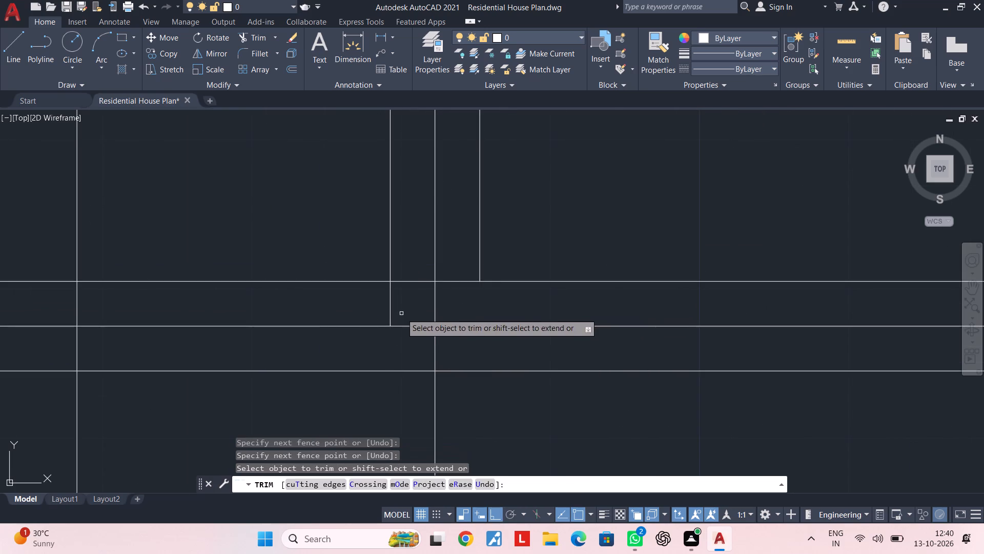
{"action": "left_click", "coordinate": [401, 313]}
{"action": "left_click", "coordinate": [354, 315]}
{"action": "left_click", "coordinate": [408, 302]}
{"action": "left_click", "coordinate": [410, 245]}
{"action": "left_click_drag", "start_coordinate": [454, 292], "coordinate": [454, 288]}
{"action": "left_click", "coordinate": [451, 244]}
{"action": "key", "text": "Escape"}
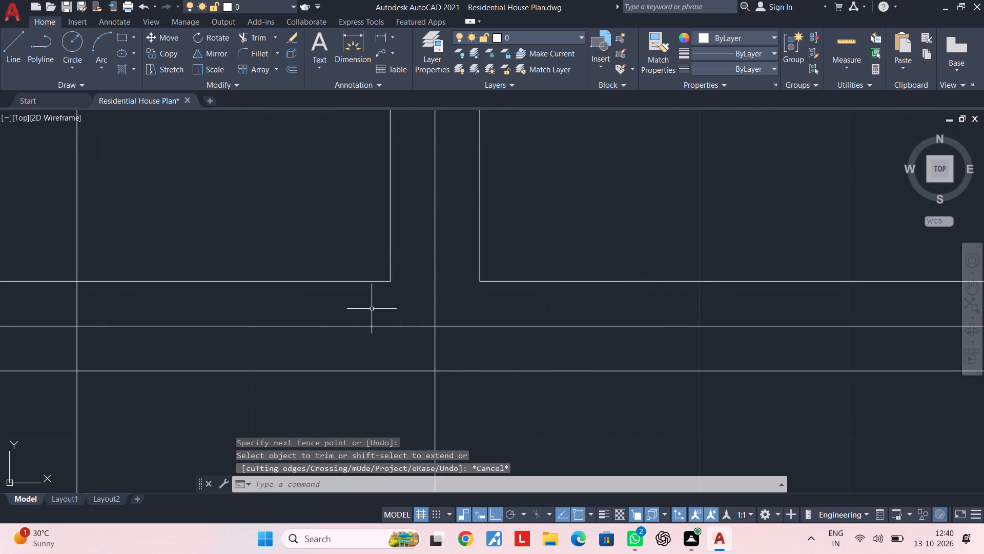
Copy the lower-left square column up to the left beam's junction with the lowest interior beam, centred on that beam's centreline.
{"action": "scroll", "coordinate": [296, 318], "scroll_direction": "down", "scroll_amount": 3}
{"action": "middle_click_drag", "start_coordinate": [318, 317], "coordinate": [546, 278]}
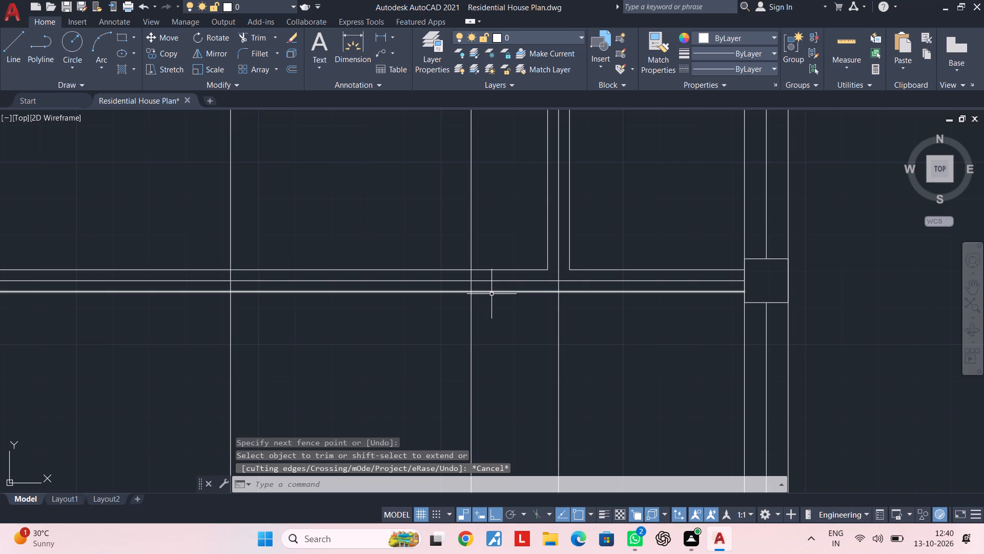
{"action": "middle_click_drag", "start_coordinate": [491, 294], "coordinate": [496, 317]}
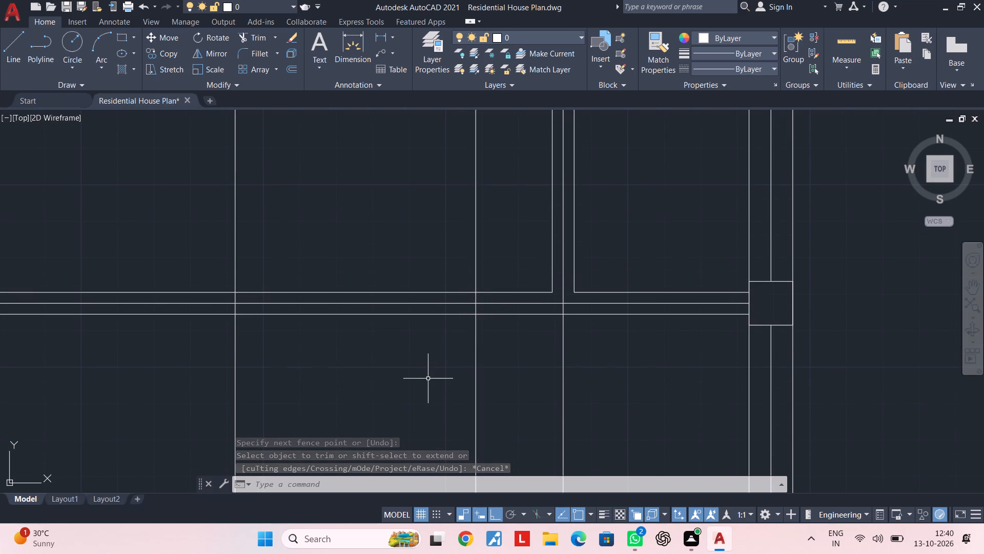
{"action": "scroll", "coordinate": [395, 401], "scroll_direction": "down", "scroll_amount": 2}
{"action": "middle_click_drag", "start_coordinate": [386, 382], "coordinate": [435, 366]}
{"action": "middle_click_drag", "start_coordinate": [302, 369], "coordinate": [477, 352]}
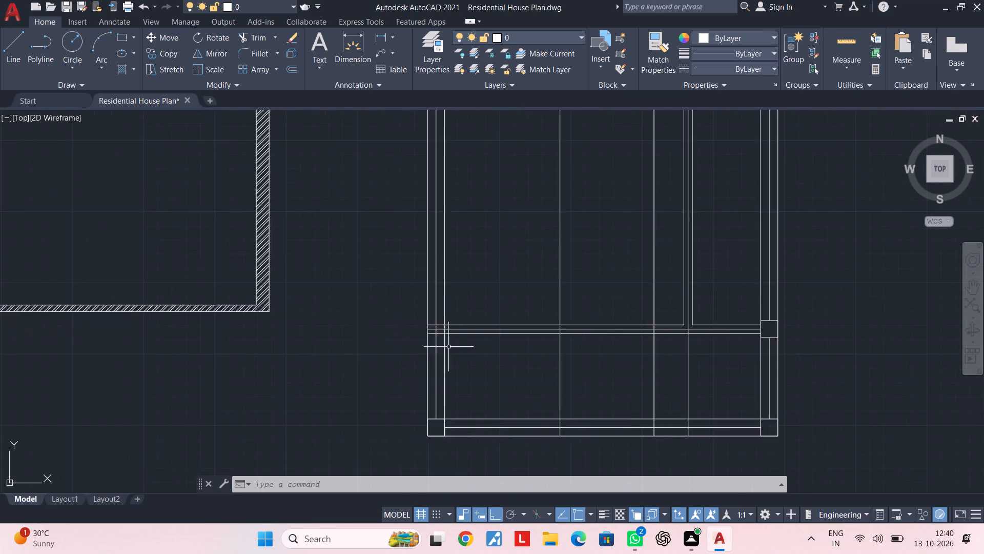
{"action": "scroll", "coordinate": [441, 340], "scroll_direction": "up", "scroll_amount": 4}
{"action": "middle_click_drag", "start_coordinate": [437, 338], "coordinate": [427, 343]}
{"action": "key", "text": "Escape"}
{"action": "key", "text": "Escape"}
{"action": "scroll", "coordinate": [427, 345], "scroll_direction": "down", "scroll_amount": 1}
{"action": "middle_click_drag", "start_coordinate": [427, 345], "coordinate": [428, 256]}
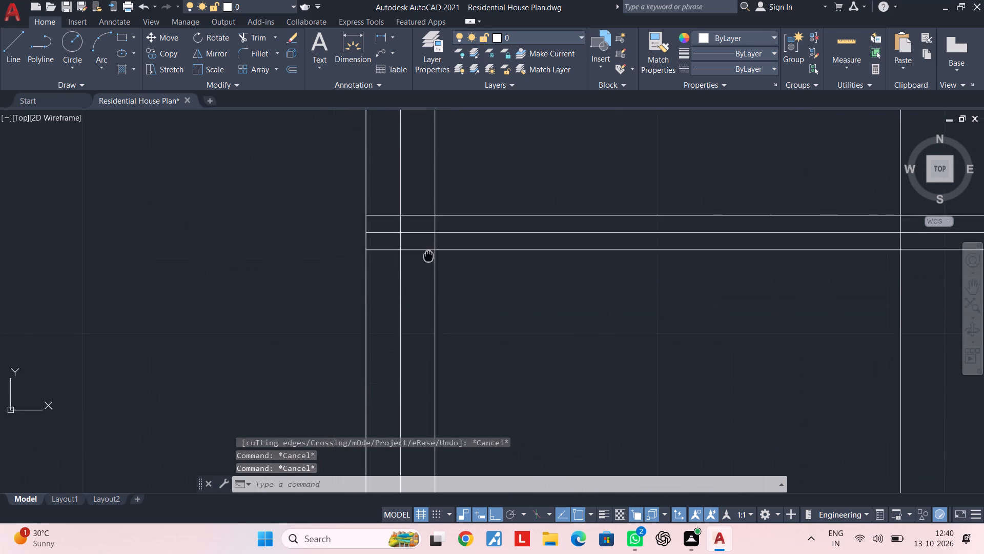
{"action": "middle_click_drag", "start_coordinate": [428, 256], "coordinate": [433, 169]}
{"action": "key", "text": "Escape"}
{"action": "key", "text": "Escape"}
{"action": "middle_click_drag", "start_coordinate": [434, 311], "coordinate": [436, 200]}
{"action": "key", "text": "Escape"}
{"action": "scroll", "coordinate": [453, 285], "scroll_direction": "down", "scroll_amount": 2}
{"action": "scroll", "coordinate": [444, 322], "scroll_direction": "up", "scroll_amount": 2}
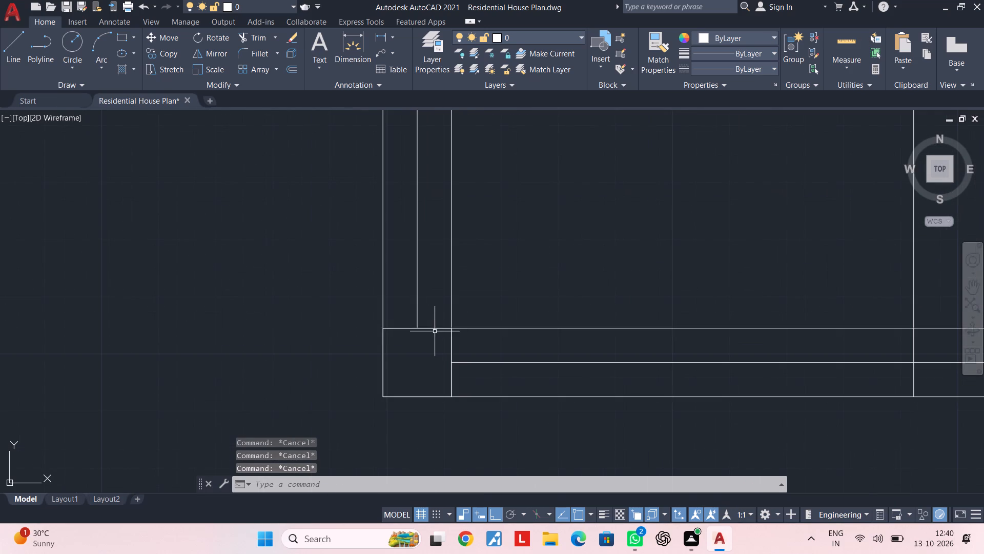
{"action": "left_click", "coordinate": [435, 329]}
{"action": "key", "text": "c"}
{"action": "key", "text": "o"}
{"action": "key", "text": "space"}
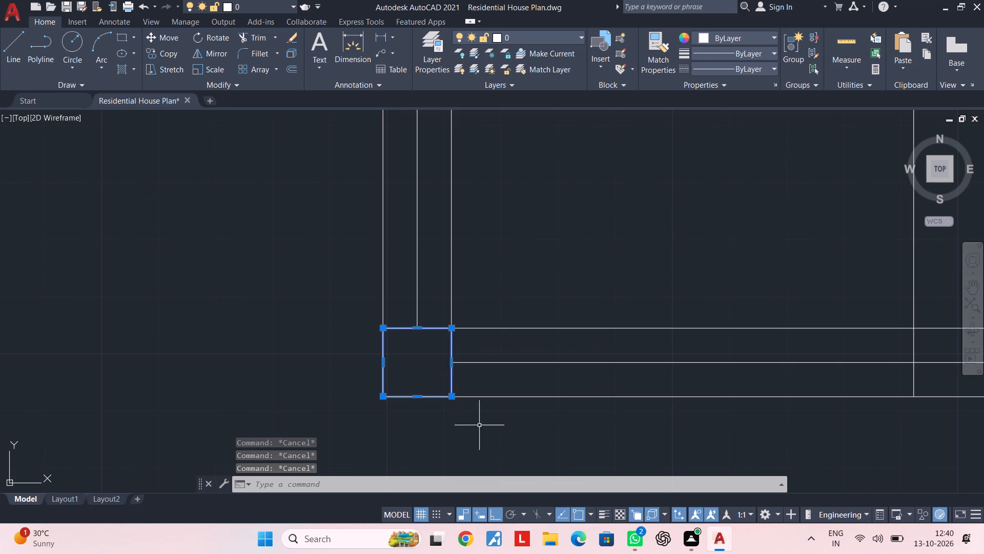
{"action": "key", "text": "c"}
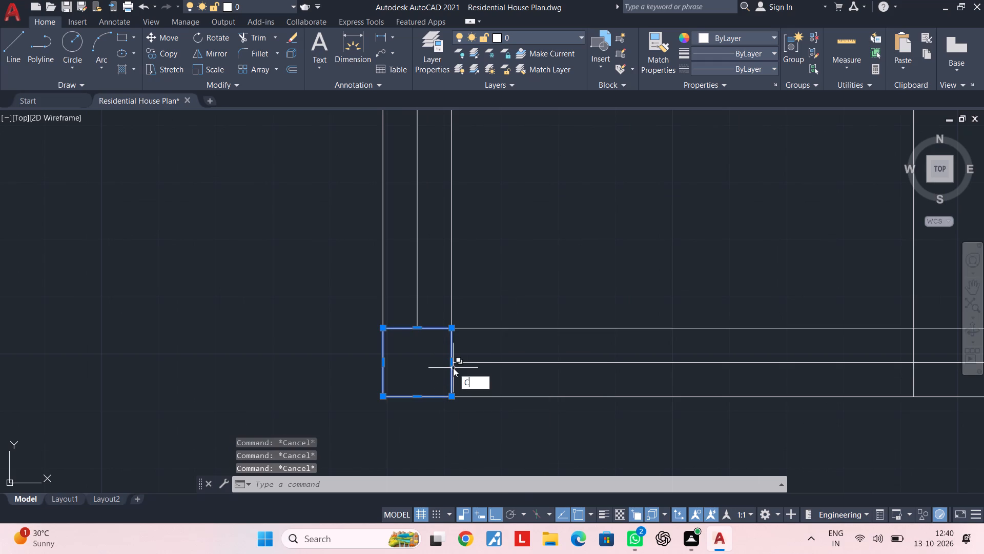
{"action": "key", "text": "o"}
{"action": "key", "text": "space"}
{"action": "left_click", "coordinate": [453, 364]}
{"action": "middle_click_drag", "start_coordinate": [447, 220], "coordinate": [451, 380]}
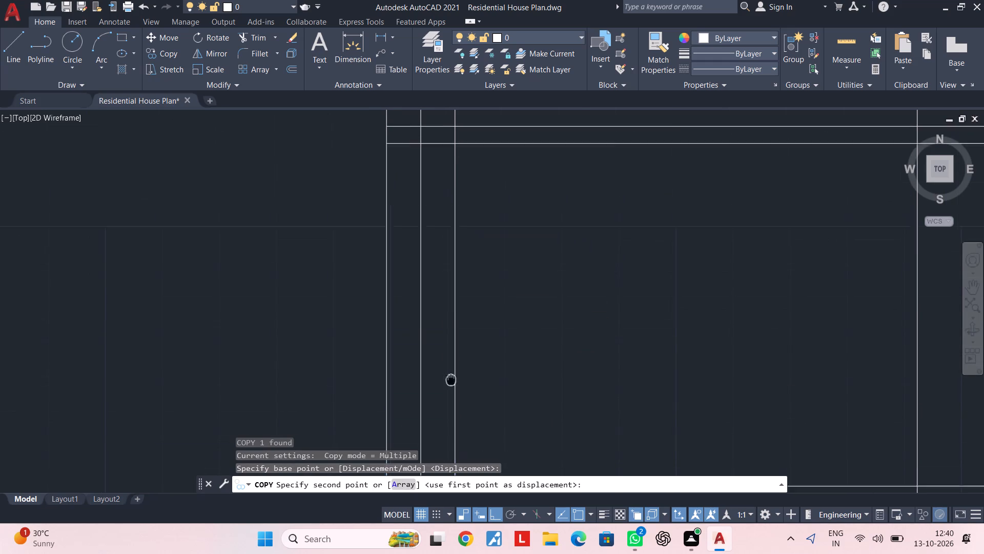
{"action": "middle_click_drag", "start_coordinate": [451, 380], "coordinate": [451, 382]}
{"action": "scroll", "coordinate": [450, 226], "scroll_direction": "down", "scroll_amount": 1}
{"action": "middle_click_drag", "start_coordinate": [450, 226], "coordinate": [442, 365]}
{"action": "scroll", "coordinate": [442, 338], "scroll_direction": "up", "scroll_amount": 1}
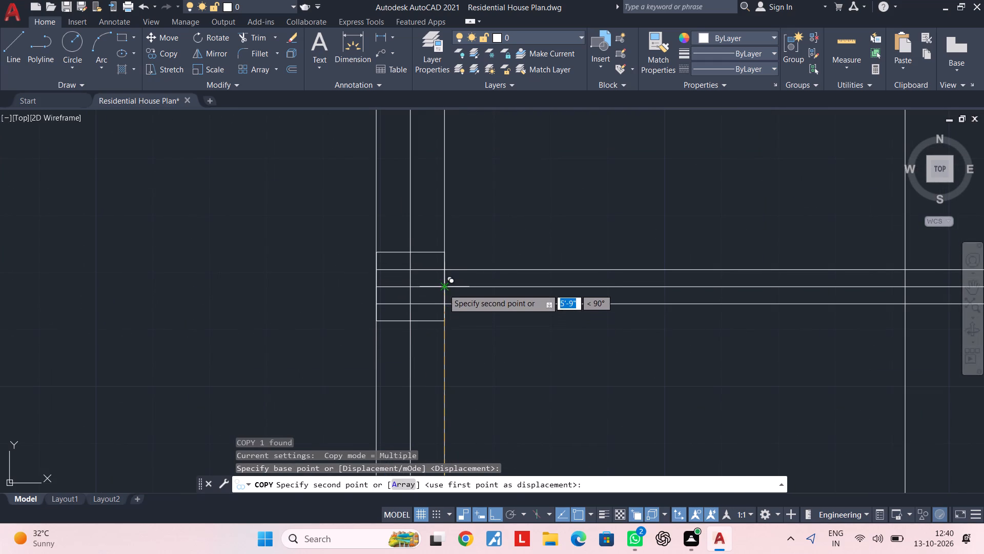
{"action": "left_click", "coordinate": [443, 289]}
{"action": "key", "text": "Escape"}
{"action": "key", "text": "Escape"}
{"action": "key", "text": "Escape"}
Trim all beam edge and centreline segments inside the copied column on the left beam.
{"action": "type", "text": "TR"}
{"action": "key", "text": "space"}
{"action": "scroll", "coordinate": [435, 274], "scroll_direction": "up", "scroll_amount": 2}
{"action": "left_click", "coordinate": [419, 241]}
{"action": "left_click", "coordinate": [419, 363]}
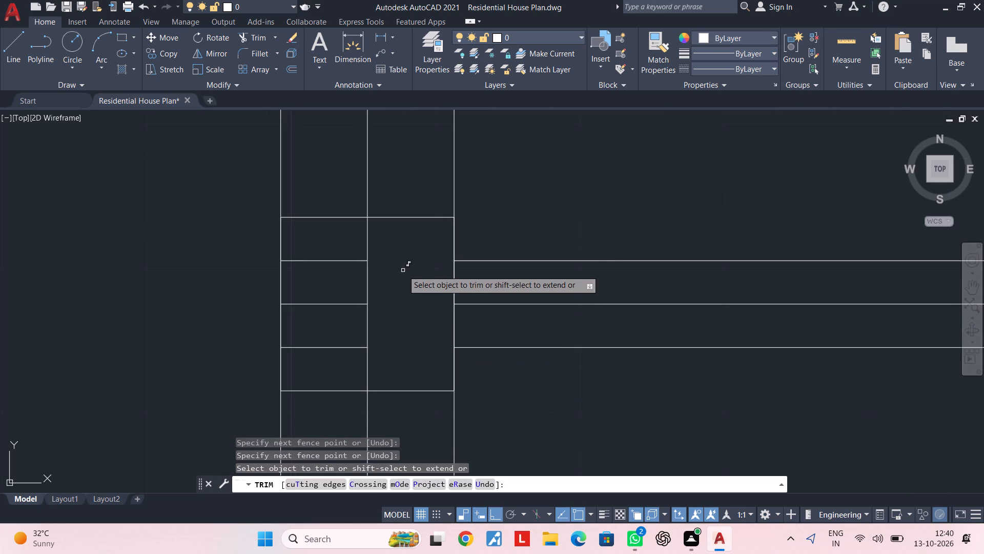
{"action": "left_click", "coordinate": [354, 234]}
{"action": "left_click", "coordinate": [391, 233]}
{"action": "left_click", "coordinate": [345, 246]}
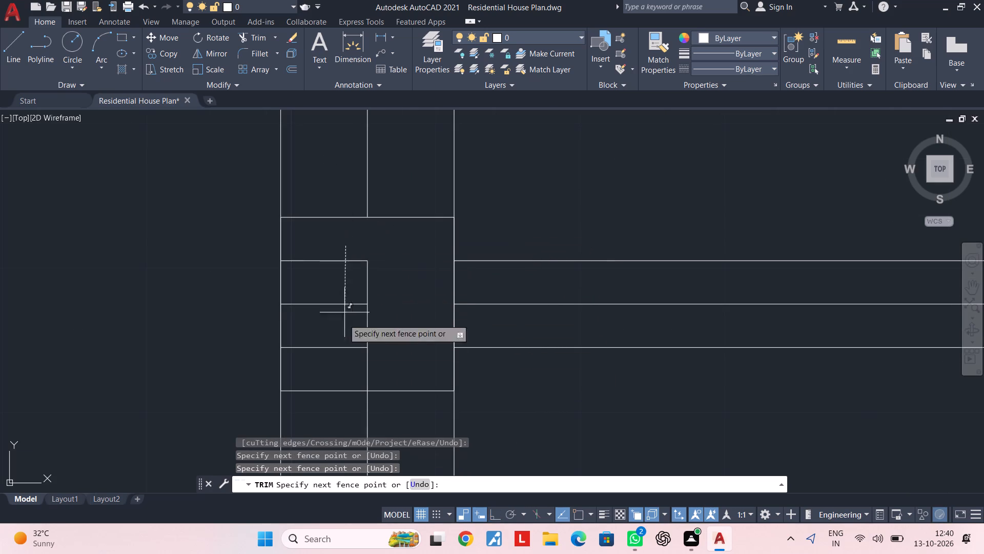
{"action": "left_click", "coordinate": [342, 371]}
{"action": "left_click", "coordinate": [342, 358]}
{"action": "left_click", "coordinate": [414, 346]}
{"action": "key", "text": "Escape"}
Offset the second-lowest interior horizontal grid line 3" to both sides to form the beam edges.
{"action": "scroll", "coordinate": [407, 323], "scroll_direction": "down", "scroll_amount": 4}
{"action": "middle_click_drag", "start_coordinate": [414, 320], "coordinate": [384, 350]}
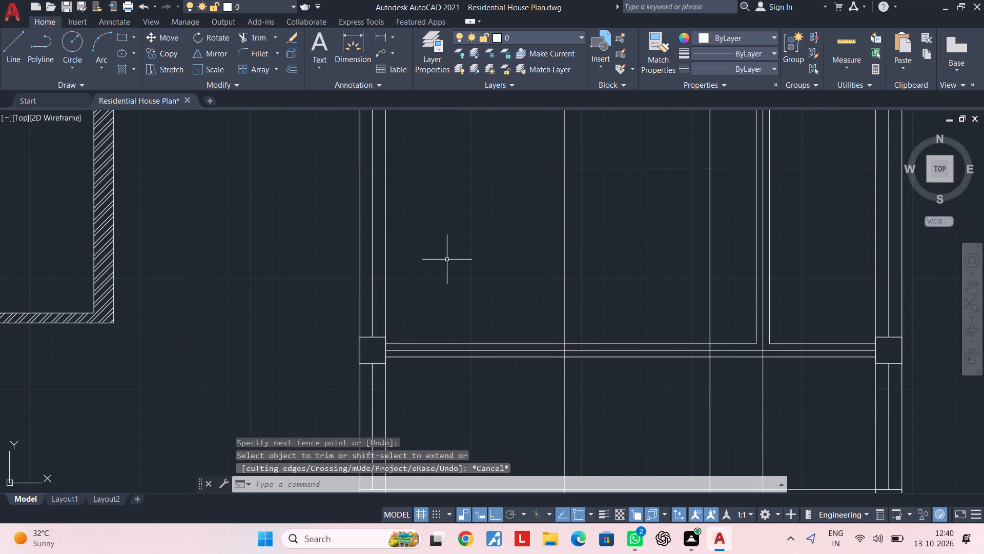
{"action": "middle_click_drag", "start_coordinate": [447, 259], "coordinate": [427, 285]}
{"action": "middle_click_drag", "start_coordinate": [451, 237], "coordinate": [404, 300]}
{"action": "scroll", "coordinate": [404, 300], "scroll_direction": "up", "scroll_amount": 1}
{"action": "scroll", "coordinate": [424, 262], "scroll_direction": "down", "scroll_amount": 2}
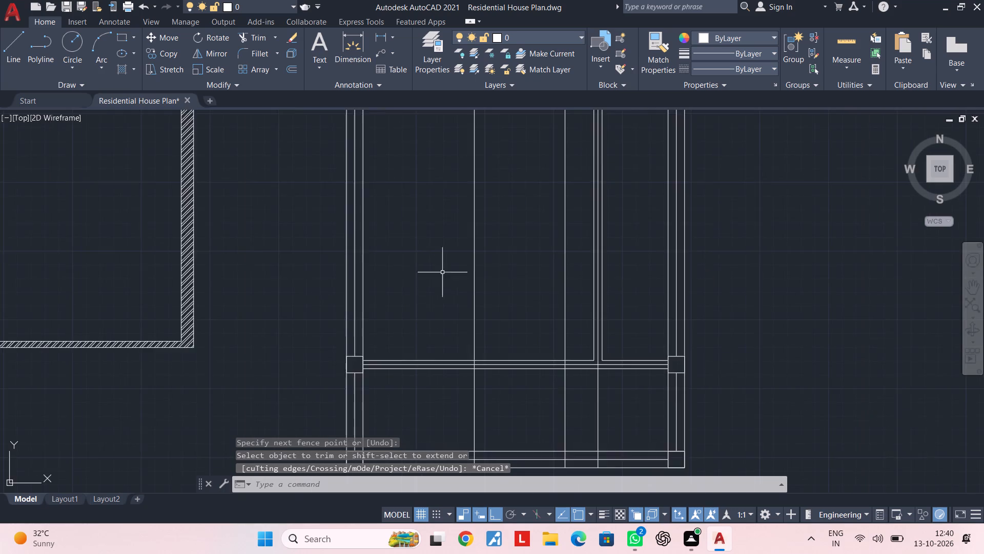
{"action": "scroll", "coordinate": [471, 269], "scroll_direction": "down", "scroll_amount": 1}
{"action": "middle_click_drag", "start_coordinate": [471, 269], "coordinate": [380, 280]}
{"action": "middle_click_drag", "start_coordinate": [435, 263], "coordinate": [402, 322]}
{"action": "middle_click_drag", "start_coordinate": [419, 265], "coordinate": [413, 330]}
{"action": "key", "text": "Escape"}
{"action": "scroll", "coordinate": [419, 302], "scroll_direction": "up", "scroll_amount": 2}
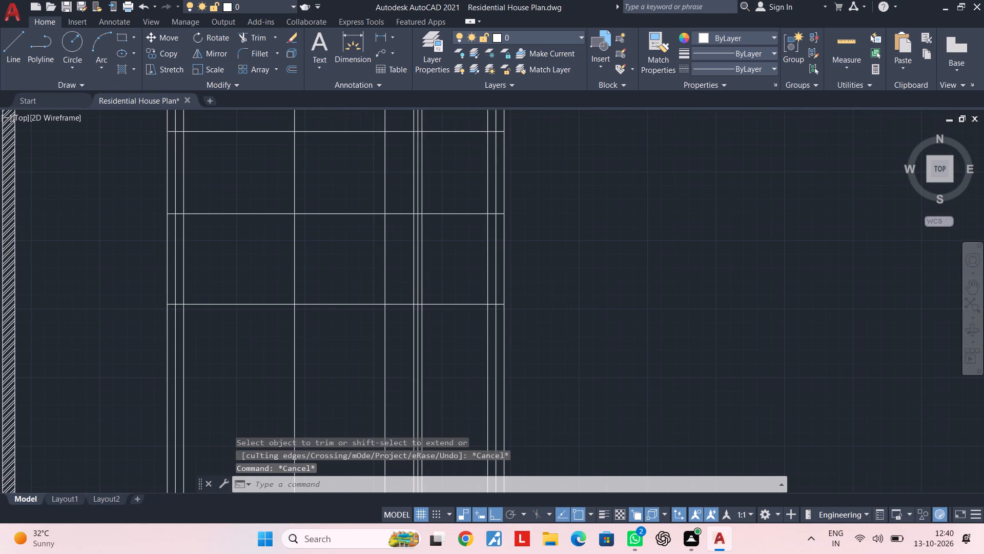
{"action": "scroll", "coordinate": [430, 288], "scroll_direction": "down", "scroll_amount": 1}
{"action": "key", "text": "Escape"}
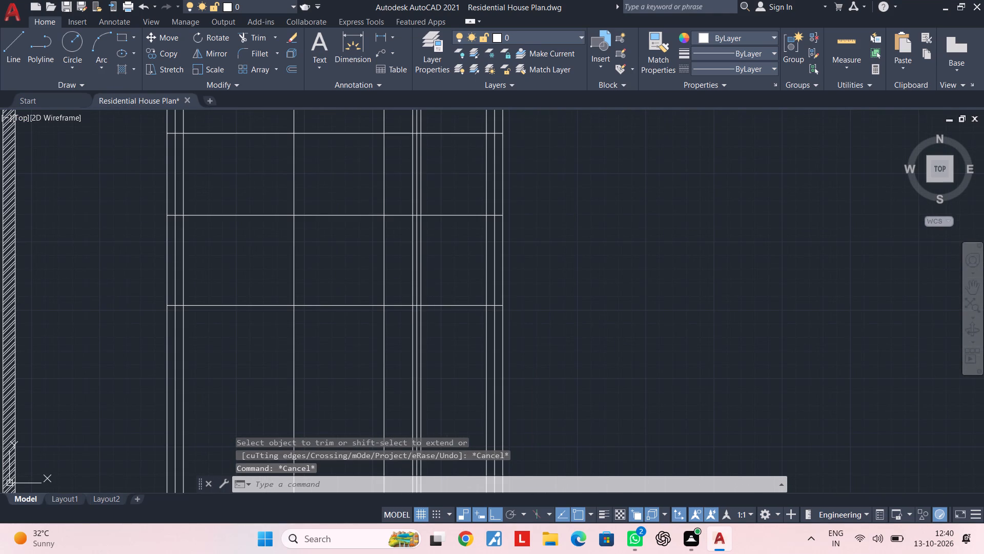
{"action": "key", "text": "Escape"}
{"action": "middle_click_drag", "start_coordinate": [324, 300], "coordinate": [332, 180]}
{"action": "middle_click_drag", "start_coordinate": [278, 207], "coordinate": [265, 304]}
{"action": "scroll", "coordinate": [380, 303], "scroll_direction": "up", "scroll_amount": 1}
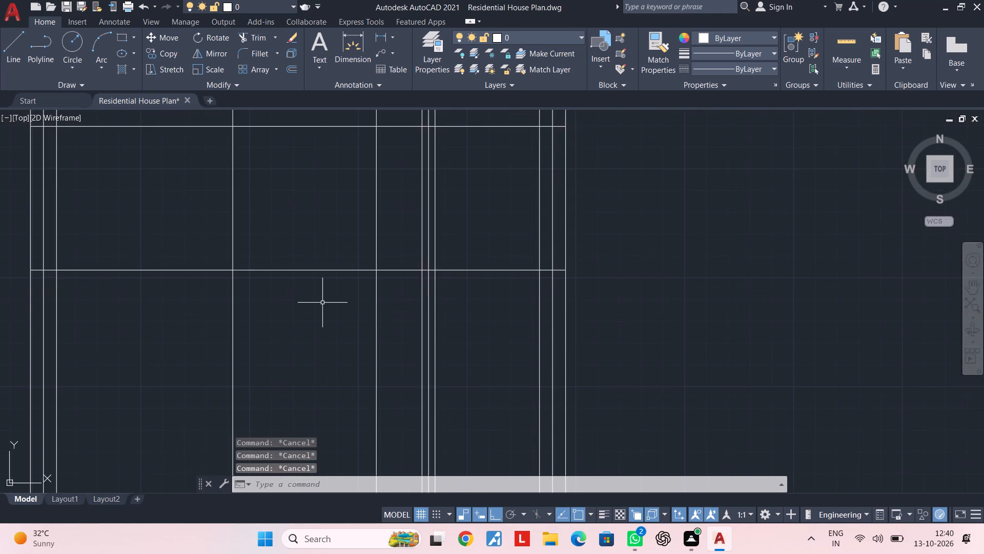
{"action": "middle_click_drag", "start_coordinate": [322, 303], "coordinate": [321, 338]}
{"action": "key", "text": "Escape"}
{"action": "key", "text": "Escape"}
{"action": "key", "text": "Escape"}
{"action": "key", "text": "Escape"}
{"action": "type", "text": "OF"}
{"action": "key", "text": "space"}
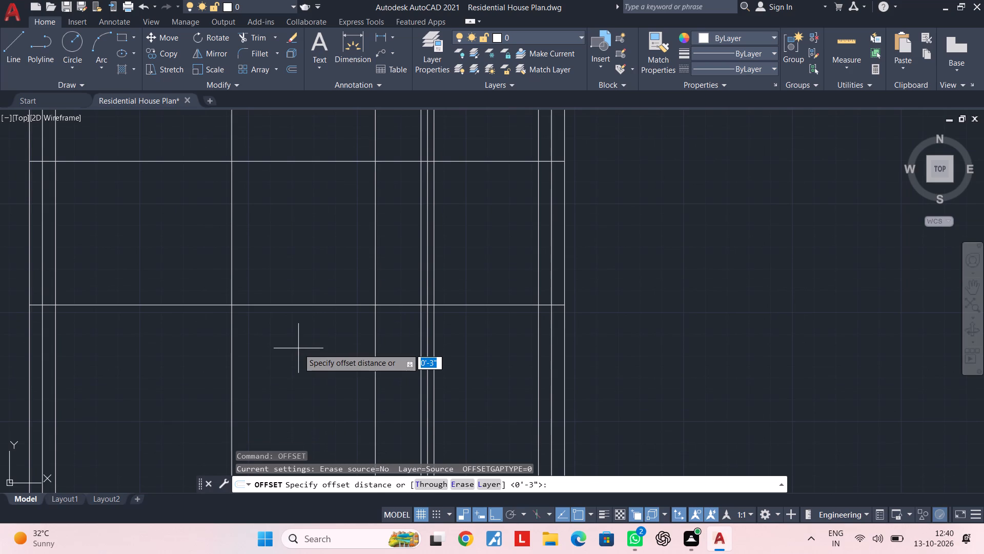
{"action": "type", "text": "3\""}
{"action": "key", "text": "Return"}
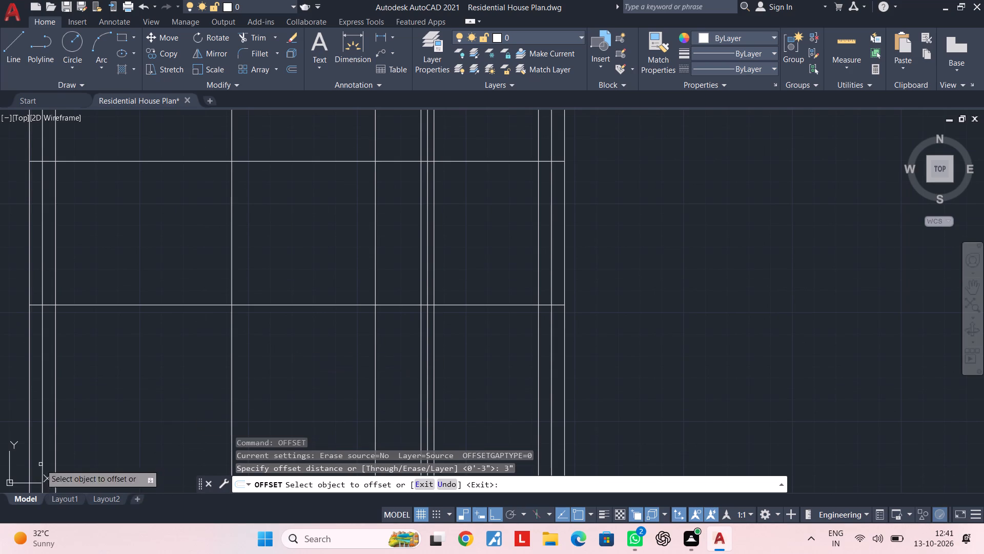
{"action": "left_click", "coordinate": [132, 303]}
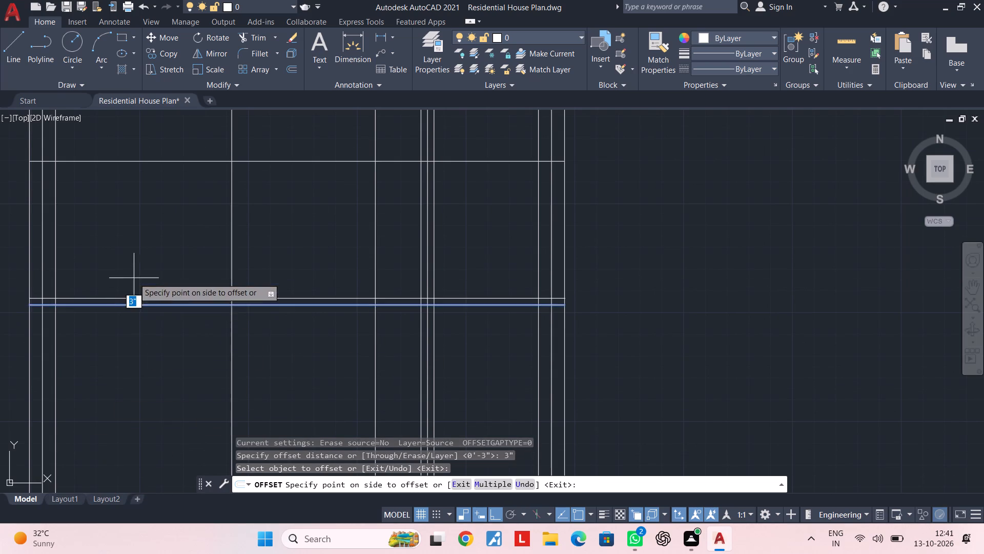
{"action": "left_click", "coordinate": [134, 278]}
{"action": "left_click", "coordinate": [133, 303]}
{"action": "left_click", "coordinate": [136, 336]}
{"action": "key", "text": "Escape"}
{"action": "key", "text": "Escape"}
{"action": "middle_click_drag", "start_coordinate": [135, 337], "coordinate": [156, 327]}
{"action": "key", "text": "Escape"}
{"action": "key", "text": "Escape"}
{"action": "key", "text": "Escape"}
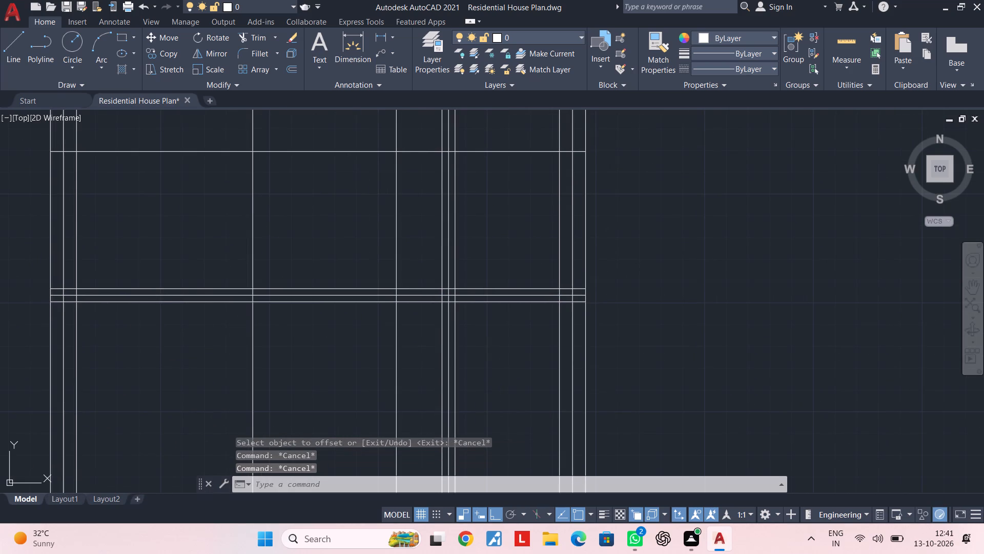
Trim the vertical beam's edges above the second-lowest interior beam, and that horizontal beam's edges between the vertical beam and right beam.
{"action": "type", "text": "TR"}
{"action": "key", "text": "space"}
{"action": "middle_click_drag", "start_coordinate": [177, 325], "coordinate": [162, 332]}
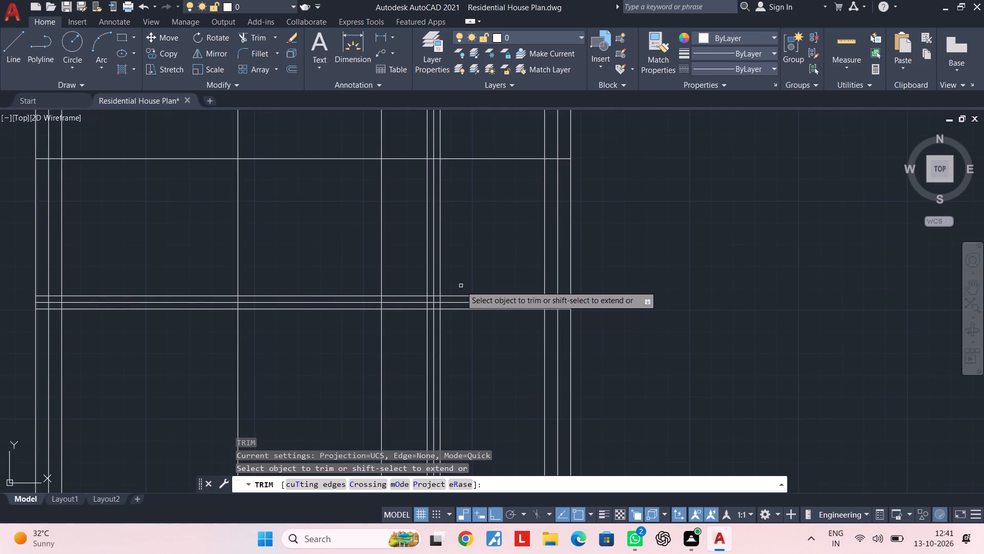
{"action": "scroll", "coordinate": [435, 265], "scroll_direction": "up", "scroll_amount": 1}
{"action": "left_click", "coordinate": [443, 272]}
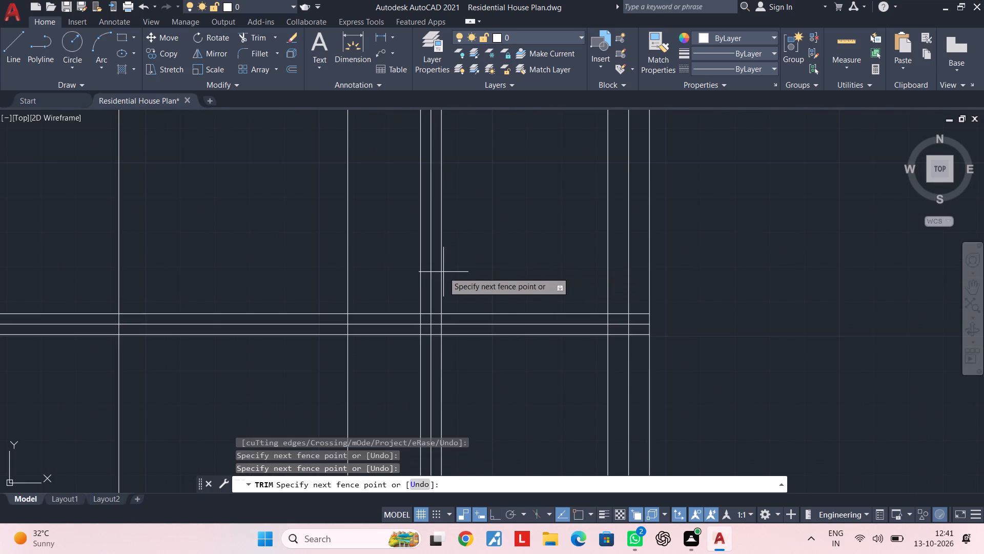
{"action": "left_click", "coordinate": [438, 277]}
{"action": "left_click", "coordinate": [422, 277]}
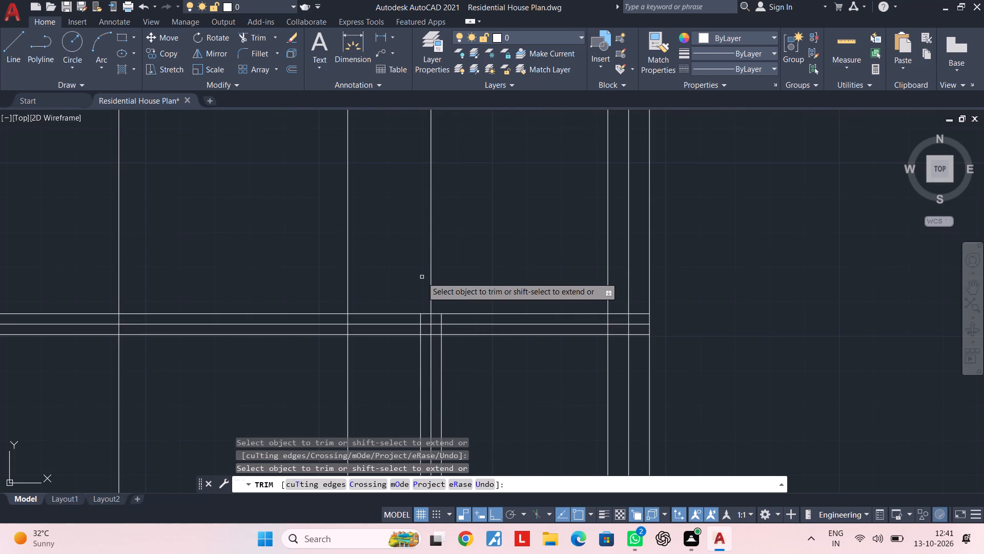
{"action": "left_click", "coordinate": [521, 335]}
{"action": "left_click", "coordinate": [521, 314]}
{"action": "key", "text": "Escape"}
Delete the two leftover horizontal beam edge pieces inside the right beam.
{"action": "scroll", "coordinate": [628, 340], "scroll_direction": "up", "scroll_amount": 2}
{"action": "left_click", "coordinate": [643, 337]}
{"action": "left_click", "coordinate": [636, 323]}
{"action": "left_click", "coordinate": [648, 294]}
{"action": "left_click", "coordinate": [647, 253]}
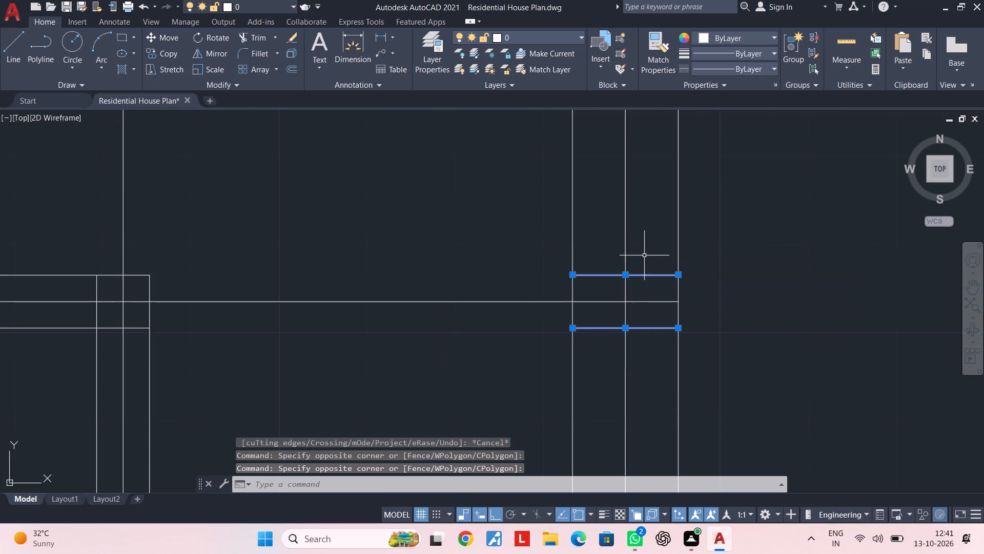
{"action": "key", "text": "Delete"}
{"action": "key", "text": "Escape"}
{"action": "key", "text": "Escape"}
Trim the inner edges of the vertical beam and second-lowest interior beam so they meet in a clean inside corner.
{"action": "scroll", "coordinate": [592, 274], "scroll_direction": "down", "scroll_amount": 2}
{"action": "middle_click_drag", "start_coordinate": [564, 318], "coordinate": [622, 285]}
{"action": "scroll", "coordinate": [489, 255], "scroll_direction": "up", "scroll_amount": 1}
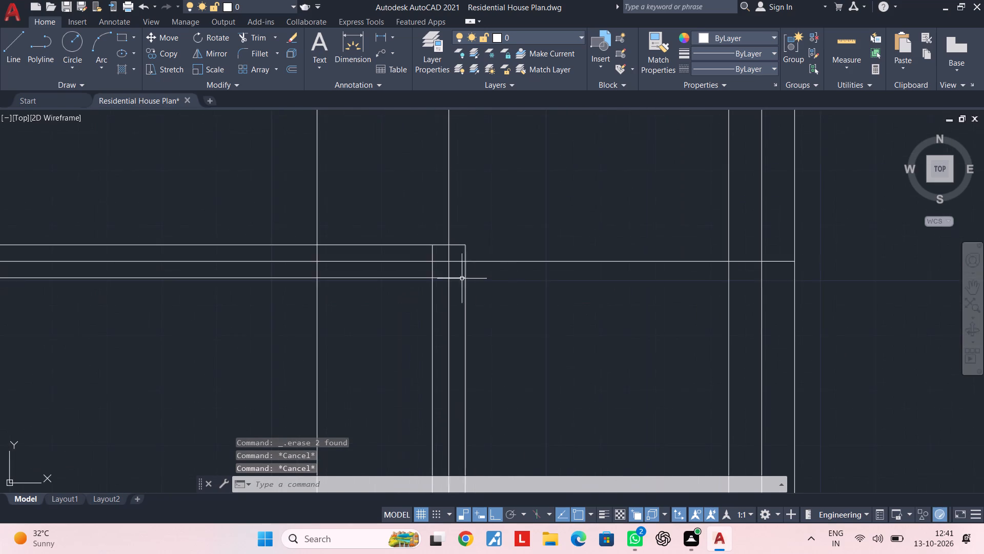
{"action": "middle_click_drag", "start_coordinate": [468, 275], "coordinate": [549, 267]}
{"action": "key", "text": "Escape"}
{"action": "key", "text": "Escape"}
{"action": "type", "text": "TR"}
{"action": "key", "text": "space"}
{"action": "scroll", "coordinate": [517, 256], "scroll_direction": "up", "scroll_amount": 2}
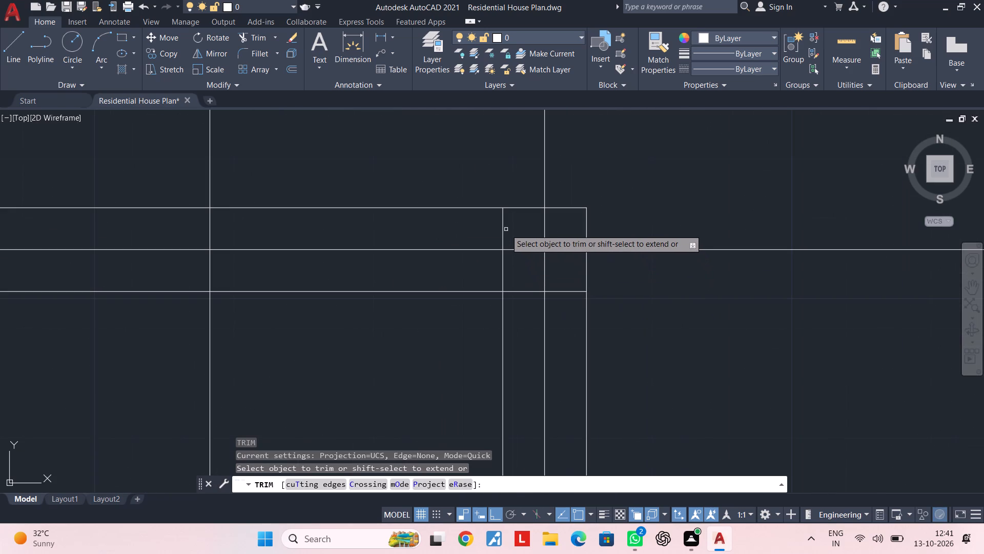
{"action": "left_click", "coordinate": [504, 229]}
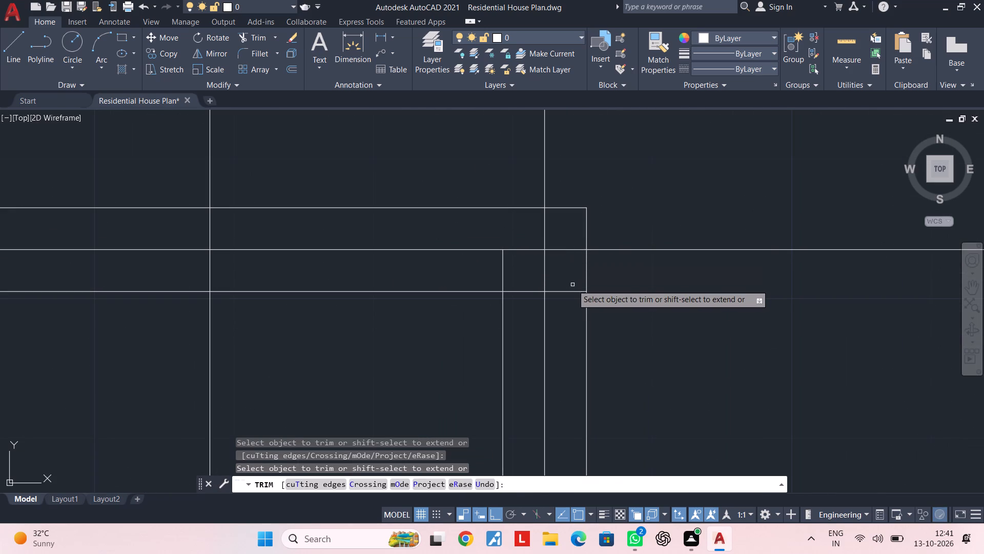
{"action": "left_click", "coordinate": [571, 291]}
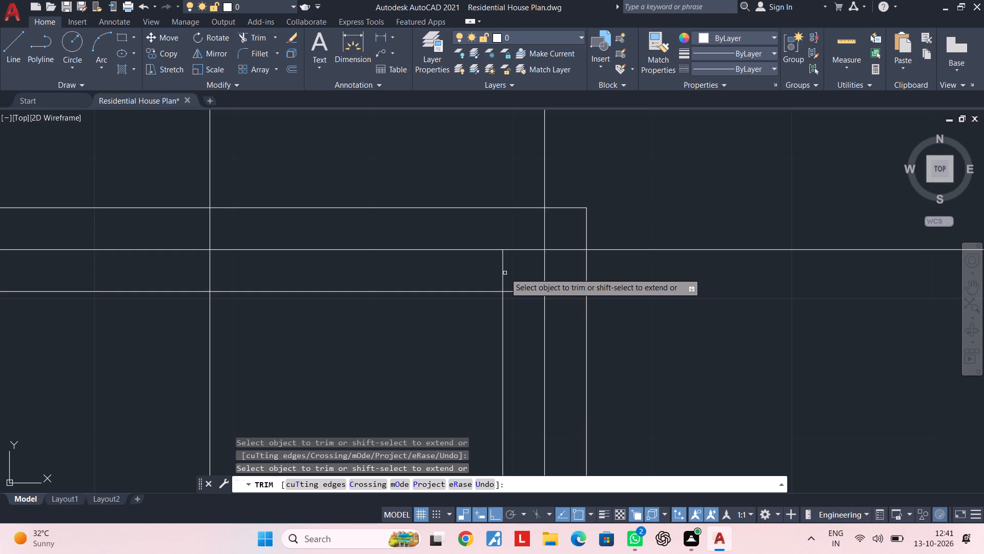
{"action": "left_click", "coordinate": [505, 273]}
{"action": "left_click", "coordinate": [502, 273]}
{"action": "left_click", "coordinate": [517, 273]}
{"action": "left_click", "coordinate": [528, 315]}
{"action": "key", "text": "Escape"}
{"action": "scroll", "coordinate": [516, 314], "scroll_direction": "down", "scroll_amount": 3}
{"action": "middle_click_drag", "start_coordinate": [517, 314], "coordinate": [524, 285]}
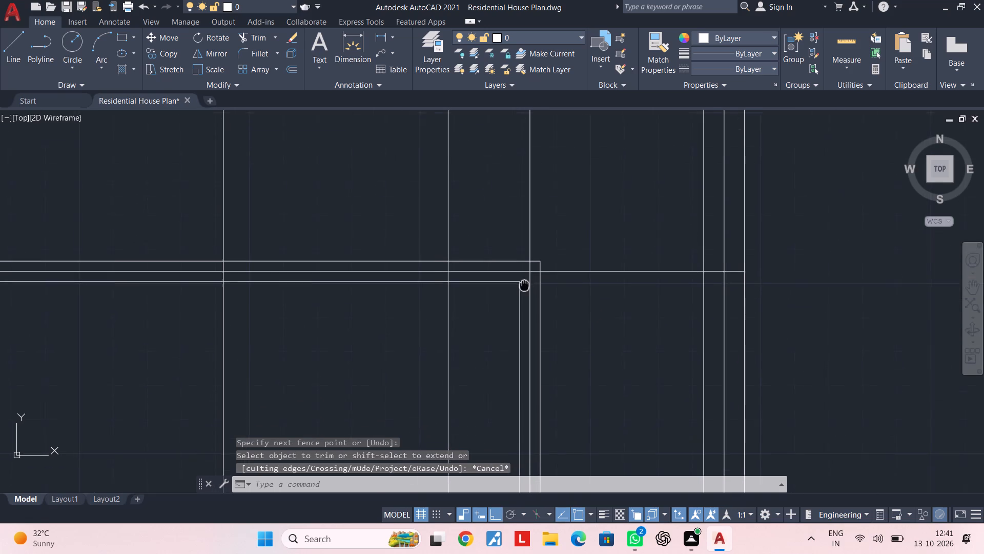
{"action": "middle_click_drag", "start_coordinate": [524, 285], "coordinate": [525, 284]}
{"action": "key", "text": "Escape"}
{"action": "middle_click_drag", "start_coordinate": [484, 311], "coordinate": [501, 292]}
{"action": "key", "text": "Escape"}
{"action": "key", "text": "Escape"}
{"action": "key", "text": "Escape"}
{"action": "key", "text": "Escape"}
{"action": "key", "text": "Escape"}
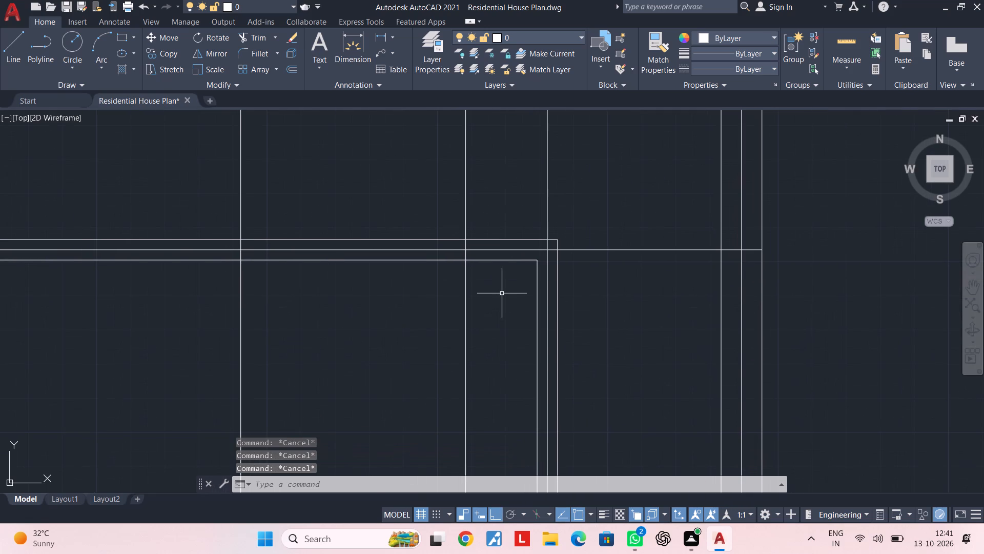
{"action": "key", "text": "Escape"}
{"action": "key", "text": "Escape"}
{"action": "key", "text": "Escape"}
{"action": "key", "text": "Escape"}
Trim the vertical beam's centreline above the corner back to the second-lowest interior beam's centreline.
{"action": "middle_click_drag", "start_coordinate": [498, 317], "coordinate": [504, 303]}
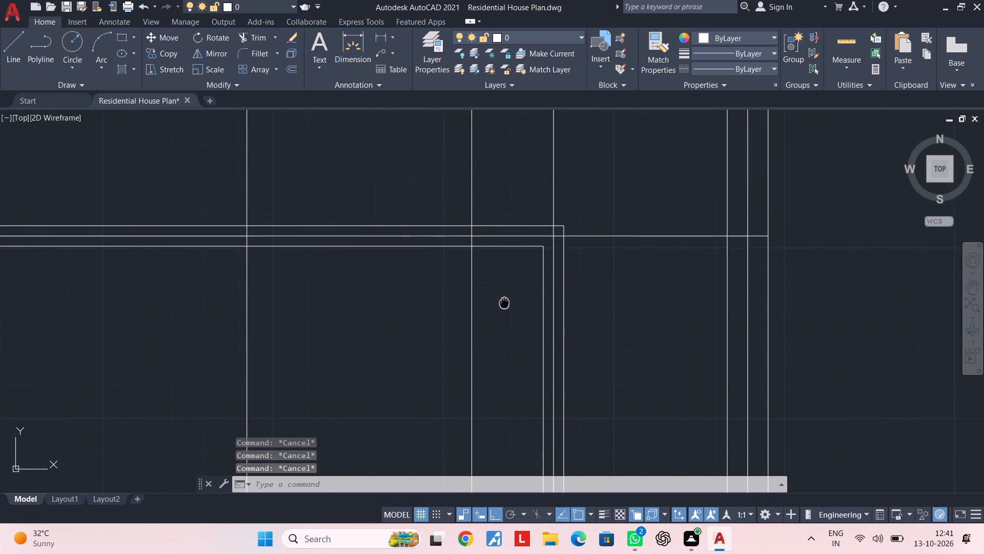
{"action": "middle_click_drag", "start_coordinate": [504, 303], "coordinate": [504, 302]}
{"action": "middle_click_drag", "start_coordinate": [486, 314], "coordinate": [481, 320]}
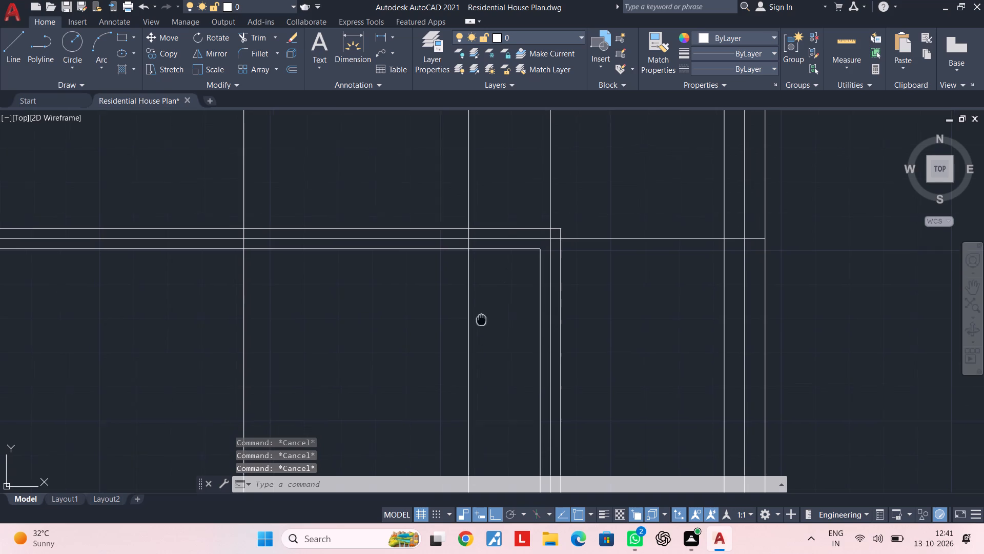
{"action": "middle_click_drag", "start_coordinate": [481, 320], "coordinate": [420, 337]}
{"action": "key", "text": "Escape"}
{"action": "key", "text": "Escape"}
{"action": "key", "text": "Escape"}
{"action": "key", "text": "Escape"}
{"action": "key", "text": "t"}
{"action": "key", "text": "r"}
{"action": "key", "text": "space"}
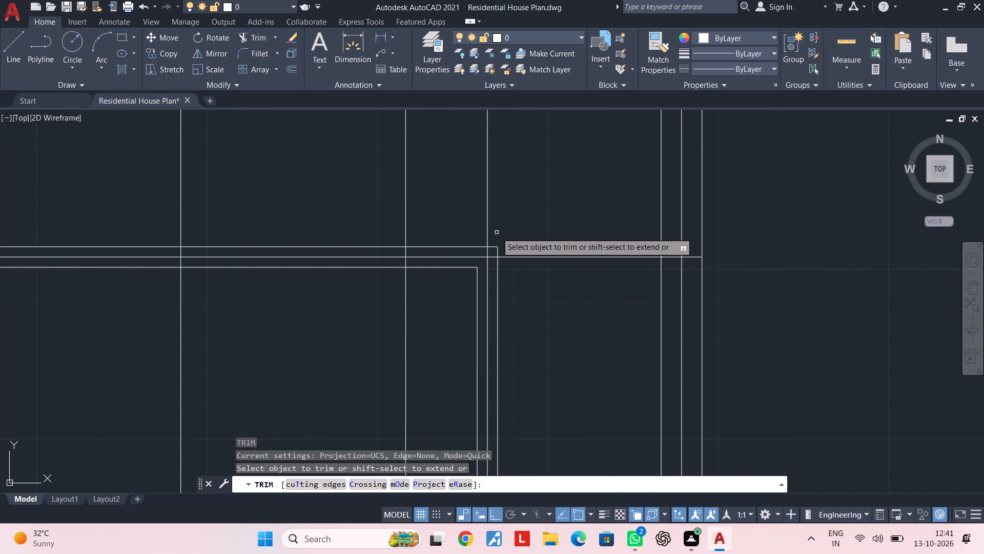
{"action": "left_click", "coordinate": [487, 227]}
{"action": "scroll", "coordinate": [495, 272], "scroll_direction": "up", "scroll_amount": 2}
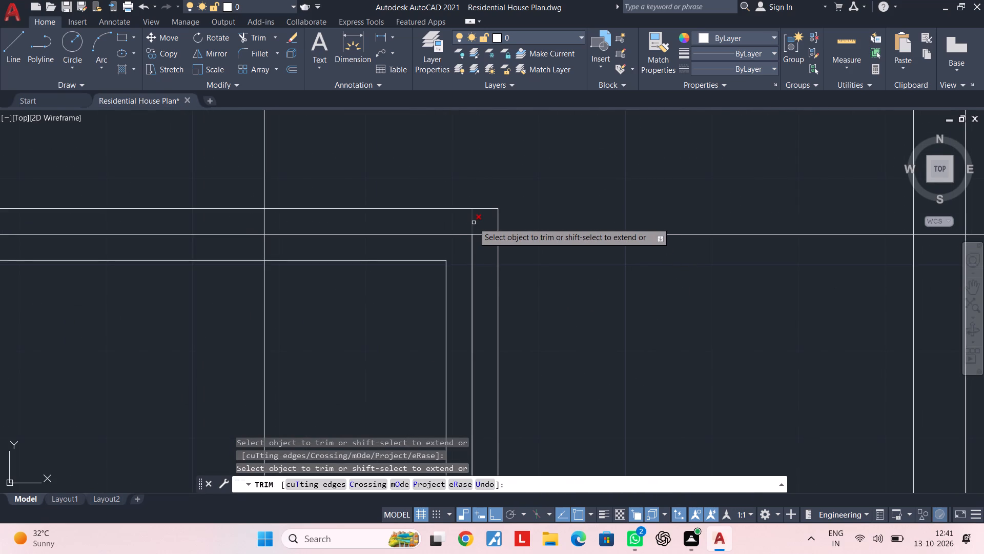
{"action": "left_click", "coordinate": [474, 223]}
{"action": "key", "text": "Escape"}
{"action": "scroll", "coordinate": [466, 281], "scroll_direction": "down", "scroll_amount": 2}
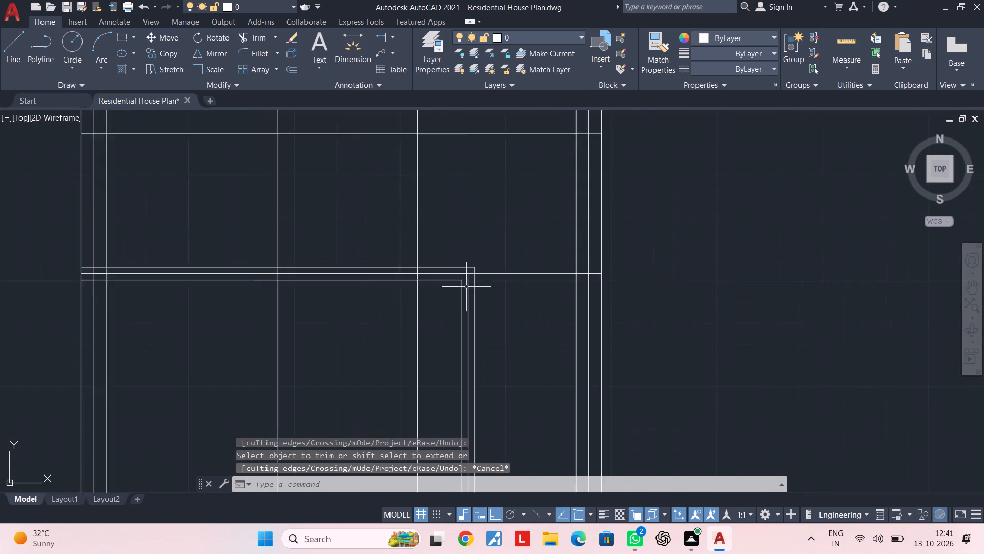
Copy the square column at the lowest interior beam's left end up to the second-lowest interior beam's left end, centred on its centreline.
{"action": "scroll", "coordinate": [466, 287], "scroll_direction": "down", "scroll_amount": 2}
{"action": "middle_click_drag", "start_coordinate": [465, 331], "coordinate": [455, 285]}
{"action": "scroll", "coordinate": [444, 280], "scroll_direction": "up", "scroll_amount": 2}
{"action": "middle_click_drag", "start_coordinate": [437, 292], "coordinate": [488, 254]}
{"action": "scroll", "coordinate": [467, 271], "scroll_direction": "down", "scroll_amount": 2}
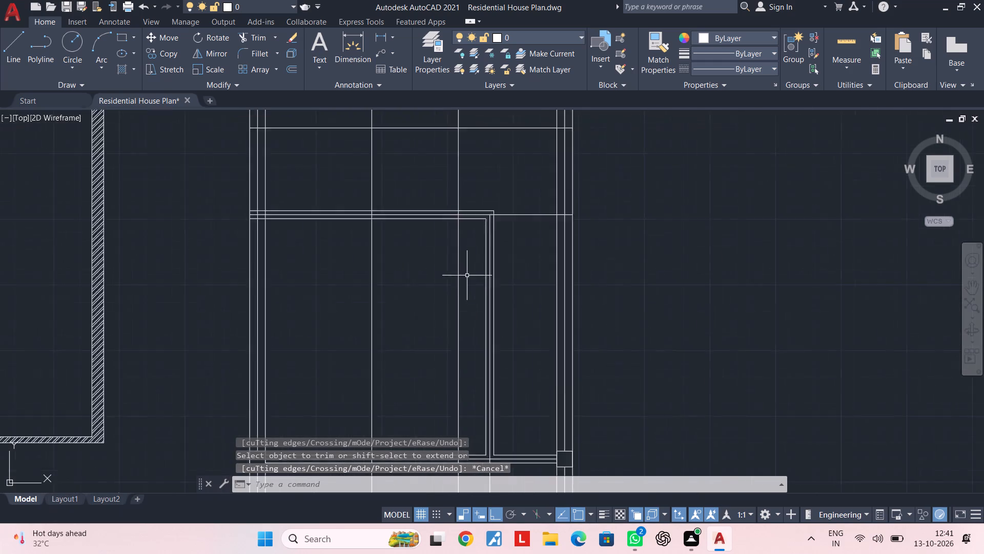
{"action": "scroll", "coordinate": [467, 275], "scroll_direction": "down", "scroll_amount": 1}
{"action": "middle_click_drag", "start_coordinate": [435, 286], "coordinate": [482, 251]}
{"action": "middle_click_drag", "start_coordinate": [450, 266], "coordinate": [482, 247]}
{"action": "middle_click_drag", "start_coordinate": [444, 276], "coordinate": [452, 255]}
{"action": "middle_click_drag", "start_coordinate": [449, 248], "coordinate": [446, 292]}
{"action": "middle_click_drag", "start_coordinate": [444, 313], "coordinate": [443, 301]}
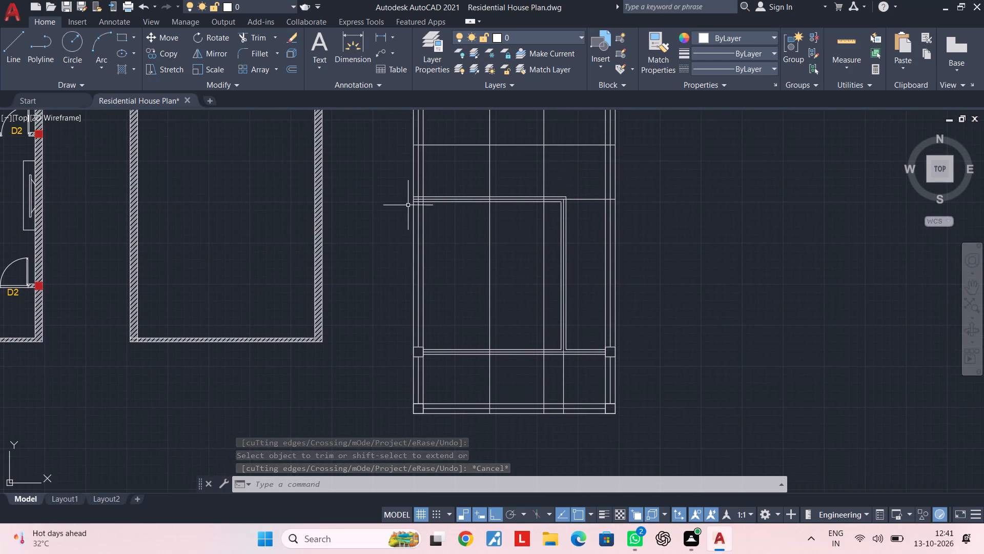
{"action": "scroll", "coordinate": [409, 203], "scroll_direction": "up", "scroll_amount": 1}
{"action": "middle_click_drag", "start_coordinate": [409, 203], "coordinate": [423, 253]}
{"action": "scroll", "coordinate": [447, 262], "scroll_direction": "up", "scroll_amount": 2}
{"action": "scroll", "coordinate": [477, 312], "scroll_direction": "down", "scroll_amount": 1}
{"action": "middle_click_drag", "start_coordinate": [476, 302], "coordinate": [447, 117]}
{"action": "scroll", "coordinate": [477, 322], "scroll_direction": "down", "scroll_amount": 1}
{"action": "middle_click_drag", "start_coordinate": [475, 312], "coordinate": [459, 249]}
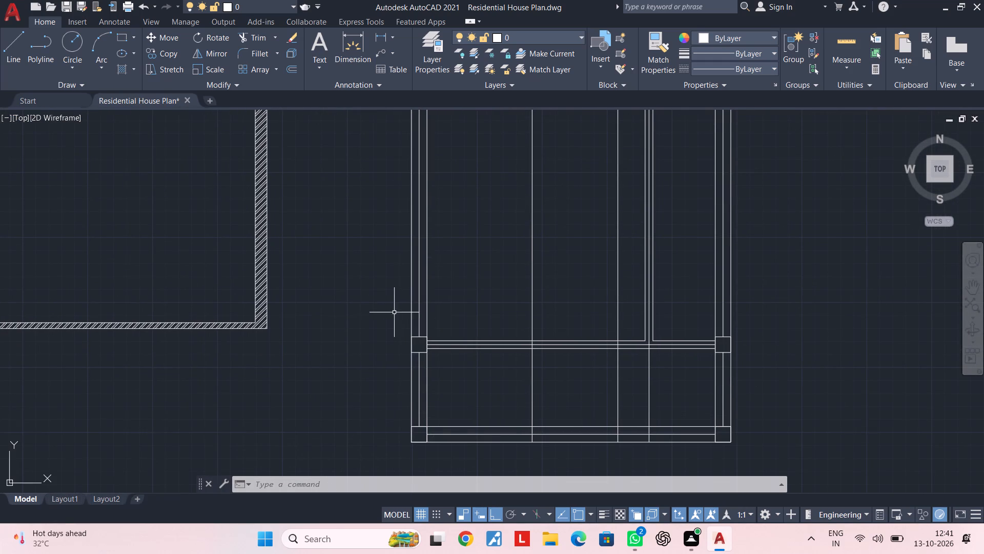
{"action": "left_click_drag", "start_coordinate": [394, 312], "coordinate": [395, 317]}
{"action": "left_click", "coordinate": [447, 386]}
{"action": "type", "text": "CO"}
{"action": "key", "text": "space"}
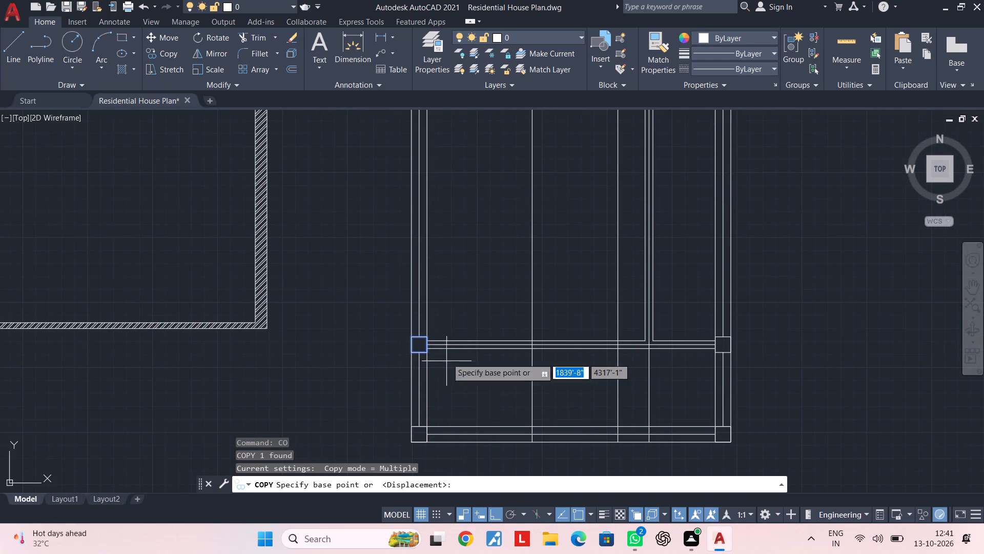
{"action": "scroll", "coordinate": [426, 322], "scroll_direction": "up", "scroll_amount": 3}
{"action": "left_click", "coordinate": [409, 379]}
{"action": "scroll", "coordinate": [421, 219], "scroll_direction": "down", "scroll_amount": 4}
{"action": "middle_click_drag", "start_coordinate": [421, 156], "coordinate": [425, 169]}
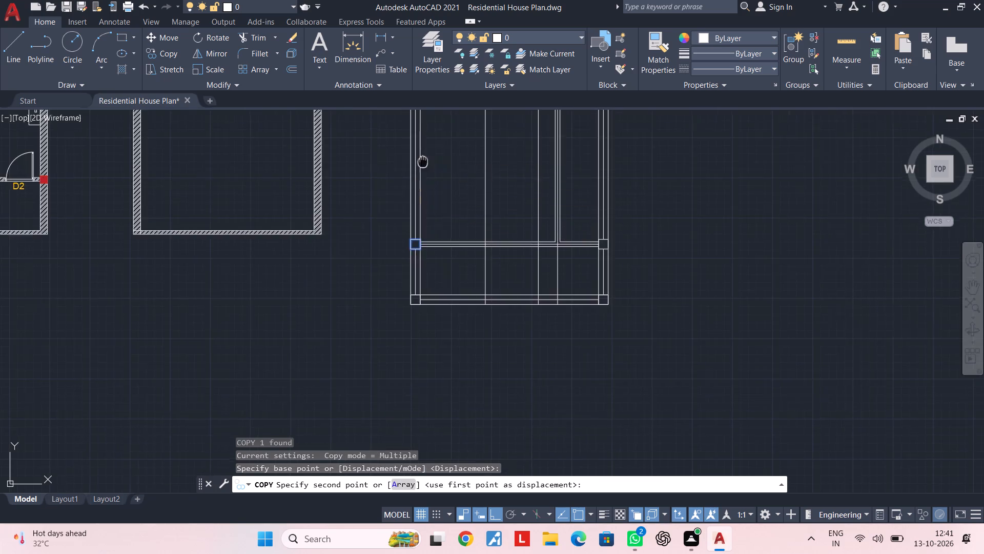
{"action": "middle_click_drag", "start_coordinate": [425, 169], "coordinate": [434, 392]}
{"action": "scroll", "coordinate": [432, 324], "scroll_direction": "up", "scroll_amount": 4}
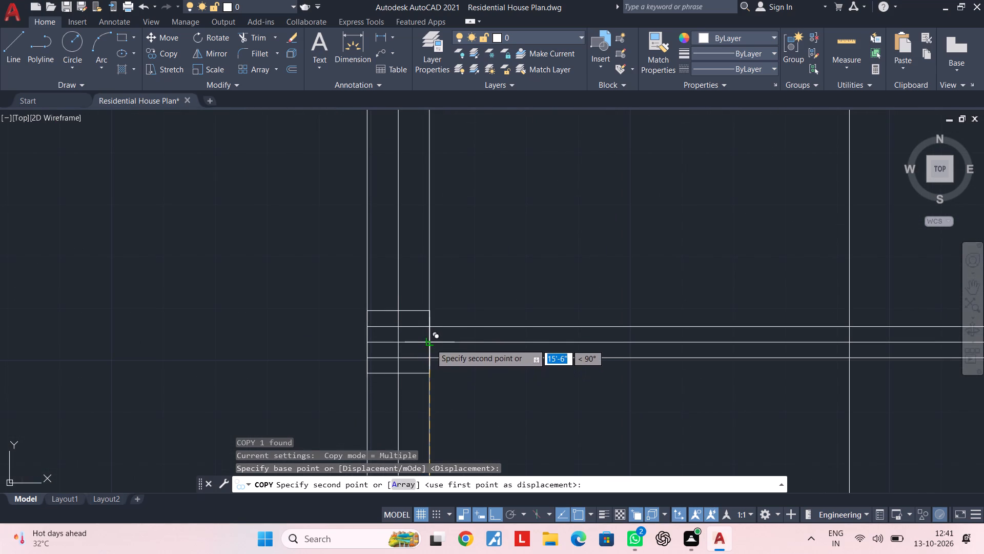
{"action": "left_click", "coordinate": [430, 344]}
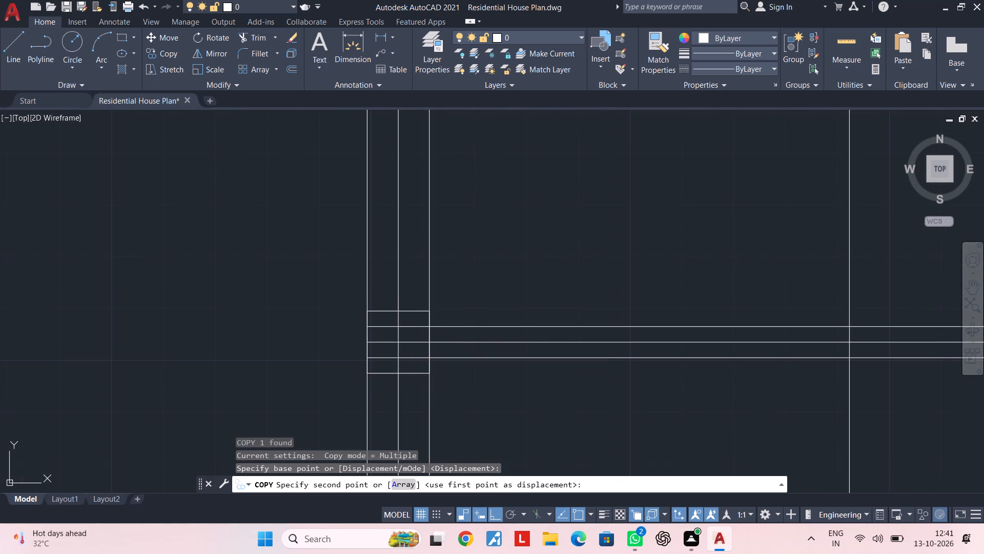
{"action": "key", "text": "Escape"}
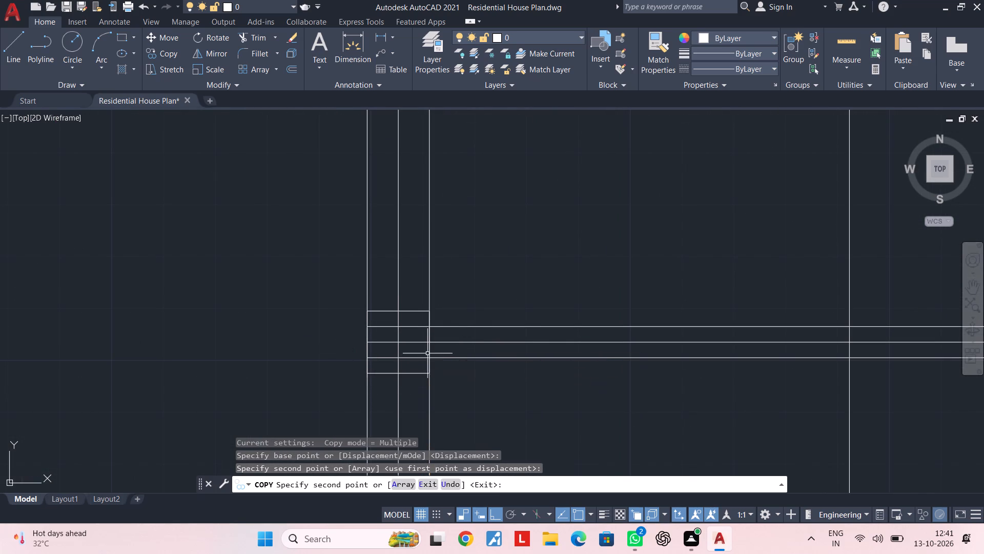
{"action": "key", "text": "Escape"}
{"action": "key", "text": "Escape"}
Trim the horizontal beam lines in the copied column's right half and the lowest piece of vertical centreline inside the column.
{"action": "type", "text": "TR"}
{"action": "key", "text": "space"}
{"action": "scroll", "coordinate": [393, 318], "scroll_direction": "up", "scroll_amount": 2}
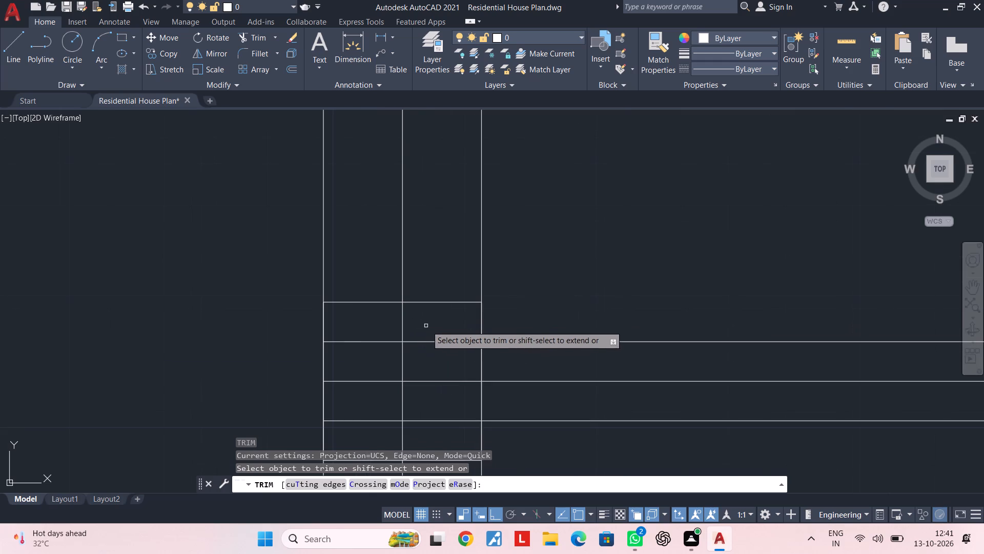
{"action": "left_click", "coordinate": [433, 322]}
{"action": "middle_click_drag", "start_coordinate": [429, 397], "coordinate": [420, 260]}
{"action": "left_click", "coordinate": [424, 311]}
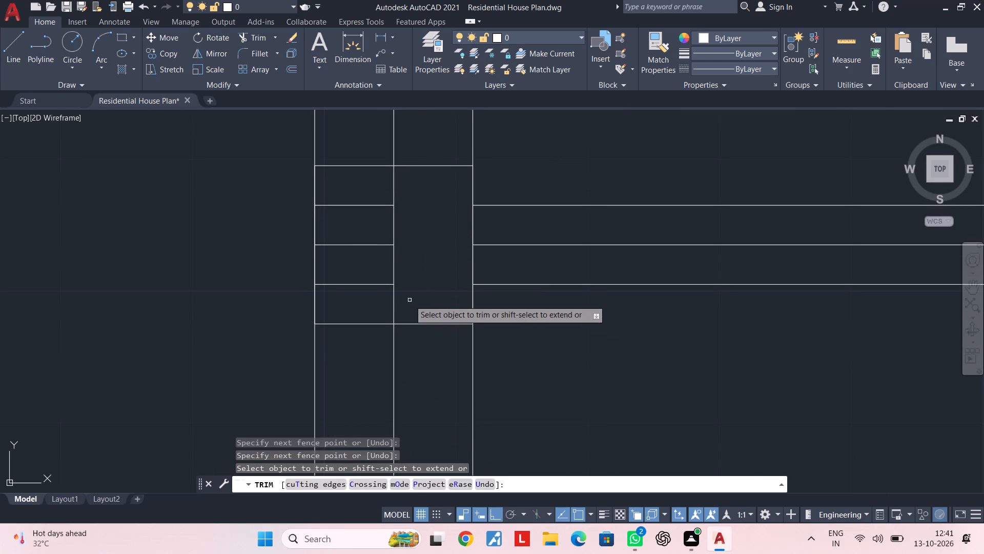
{"action": "left_click", "coordinate": [409, 300]}
{"action": "double_click", "coordinate": [372, 302]}
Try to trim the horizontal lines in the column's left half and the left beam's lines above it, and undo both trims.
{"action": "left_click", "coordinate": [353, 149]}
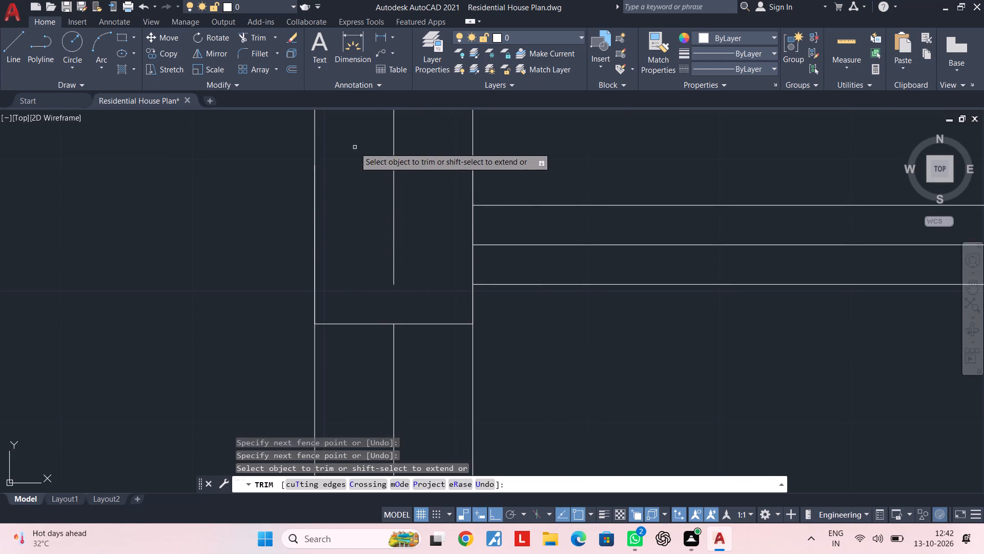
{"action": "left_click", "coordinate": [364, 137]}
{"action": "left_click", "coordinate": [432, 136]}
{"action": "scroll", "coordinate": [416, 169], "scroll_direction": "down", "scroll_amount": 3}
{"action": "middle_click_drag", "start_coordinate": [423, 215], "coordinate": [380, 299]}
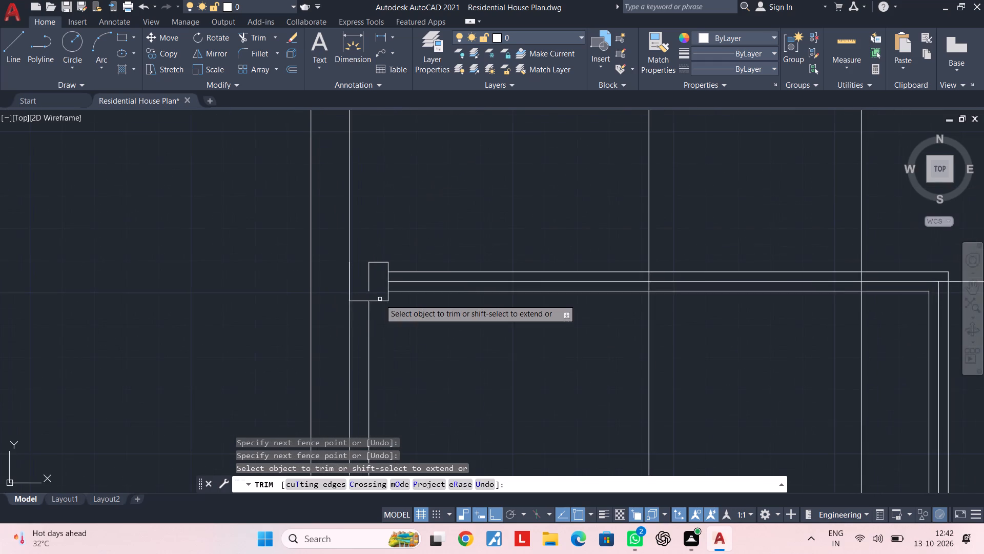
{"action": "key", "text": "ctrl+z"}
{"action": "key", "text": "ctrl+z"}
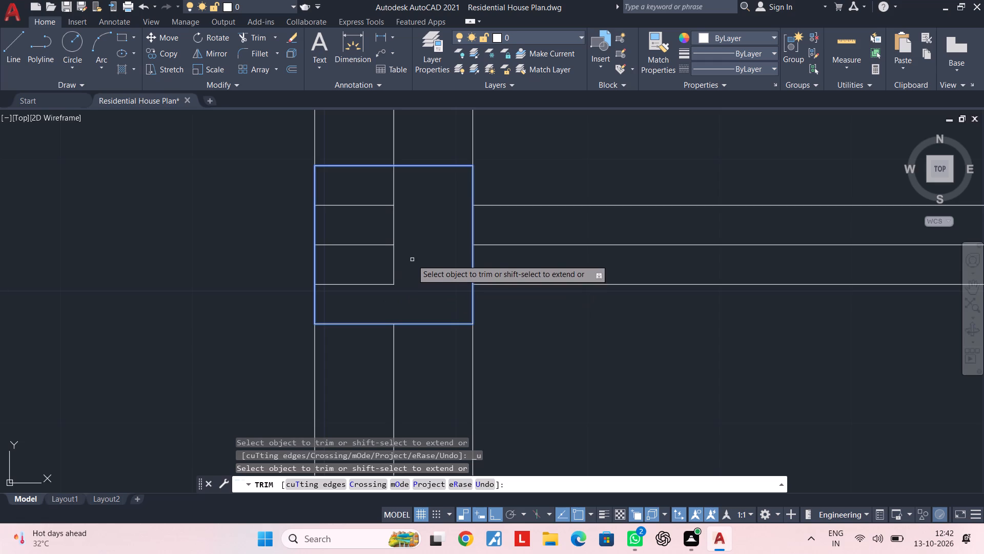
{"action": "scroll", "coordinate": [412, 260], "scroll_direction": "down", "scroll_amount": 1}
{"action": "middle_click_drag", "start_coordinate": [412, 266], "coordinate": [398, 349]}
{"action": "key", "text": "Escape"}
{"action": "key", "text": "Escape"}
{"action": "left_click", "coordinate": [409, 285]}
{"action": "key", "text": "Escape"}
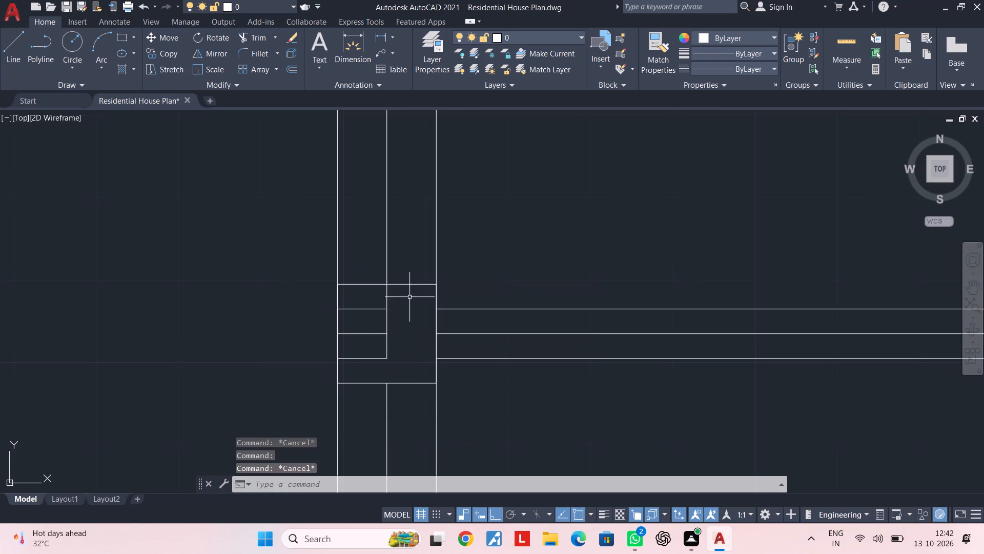
Trim the remaining horizontal beam lines and vertical centreline pieces inside the copied column on the left beam.
{"action": "key", "text": "Escape"}
{"action": "type", "text": "TR"}
{"action": "key", "text": "space"}
{"action": "scroll", "coordinate": [396, 307], "scroll_direction": "up", "scroll_amount": 1}
{"action": "left_click", "coordinate": [395, 299]}
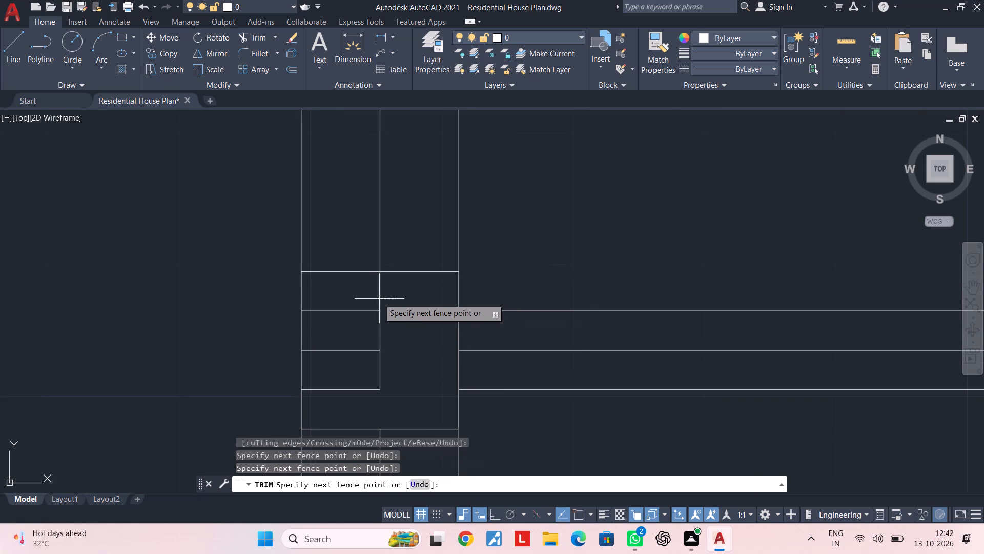
{"action": "double_click", "coordinate": [370, 299]}
{"action": "left_click", "coordinate": [365, 398]}
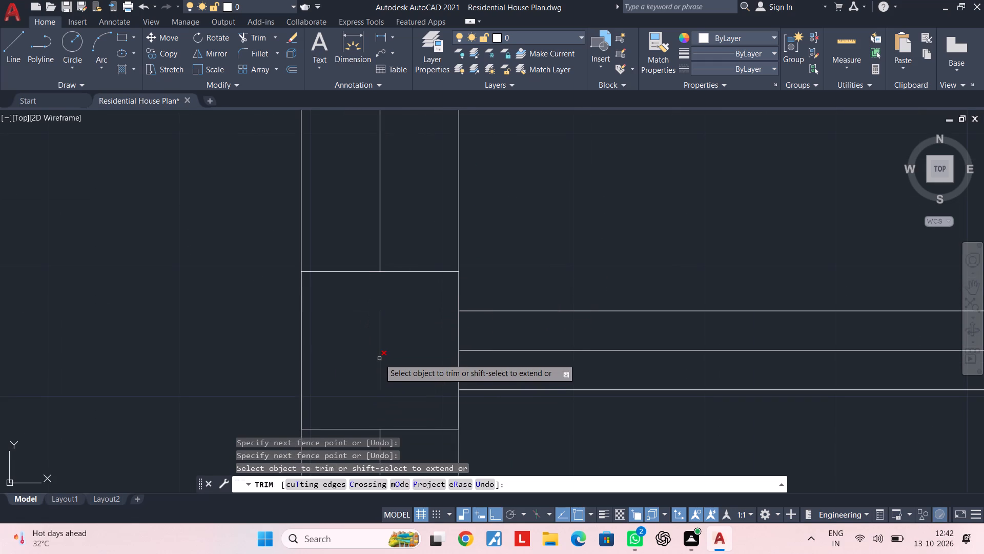
{"action": "left_click", "coordinate": [379, 359]}
{"action": "scroll", "coordinate": [389, 357], "scroll_direction": "down", "scroll_amount": 4}
{"action": "middle_click_drag", "start_coordinate": [392, 357], "coordinate": [398, 291]}
{"action": "middle_click_drag", "start_coordinate": [434, 277], "coordinate": [370, 311]}
{"action": "key", "text": "Escape"}
{"action": "scroll", "coordinate": [417, 284], "scroll_direction": "down", "scroll_amount": 1}
{"action": "key", "text": "Escape"}
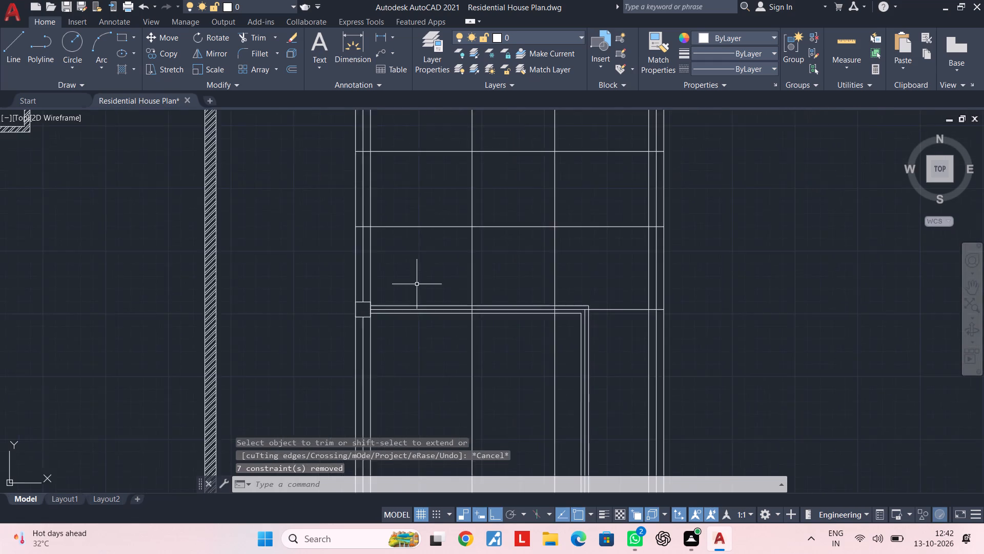
Copy the square column at the lowest interior beam's right end up to where the second-lowest interior centreline meets the right beam.
{"action": "middle_click_drag", "start_coordinate": [417, 284], "coordinate": [326, 284]}
{"action": "key", "text": "Escape"}
{"action": "key", "text": "Escape"}
{"action": "key", "text": "Escape"}
{"action": "middle_click_drag", "start_coordinate": [448, 272], "coordinate": [357, 278]}
{"action": "key", "text": "Escape"}
{"action": "key", "text": "Escape"}
{"action": "key", "text": "Escape"}
{"action": "middle_click_drag", "start_coordinate": [349, 305], "coordinate": [348, 280]}
{"action": "key", "text": "Escape"}
{"action": "key", "text": "Escape"}
{"action": "middle_click_drag", "start_coordinate": [425, 322], "coordinate": [368, 206]}
{"action": "left_click_drag", "start_coordinate": [399, 368], "coordinate": [399, 372]}
{"action": "left_click", "coordinate": [439, 441]}
{"action": "key", "text": "c"}
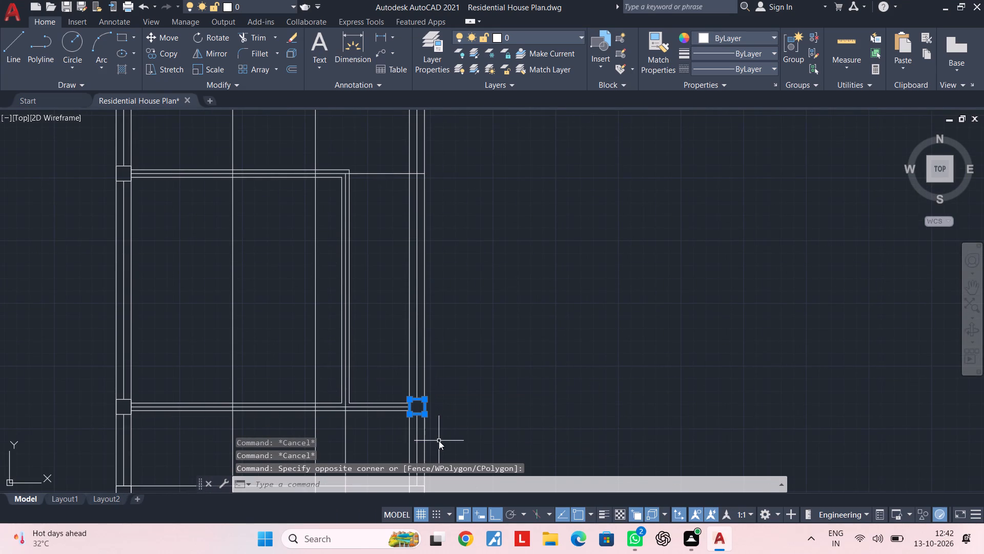
{"action": "key", "text": "o"}
{"action": "key", "text": "space"}
{"action": "scroll", "coordinate": [396, 399], "scroll_direction": "up", "scroll_amount": 3}
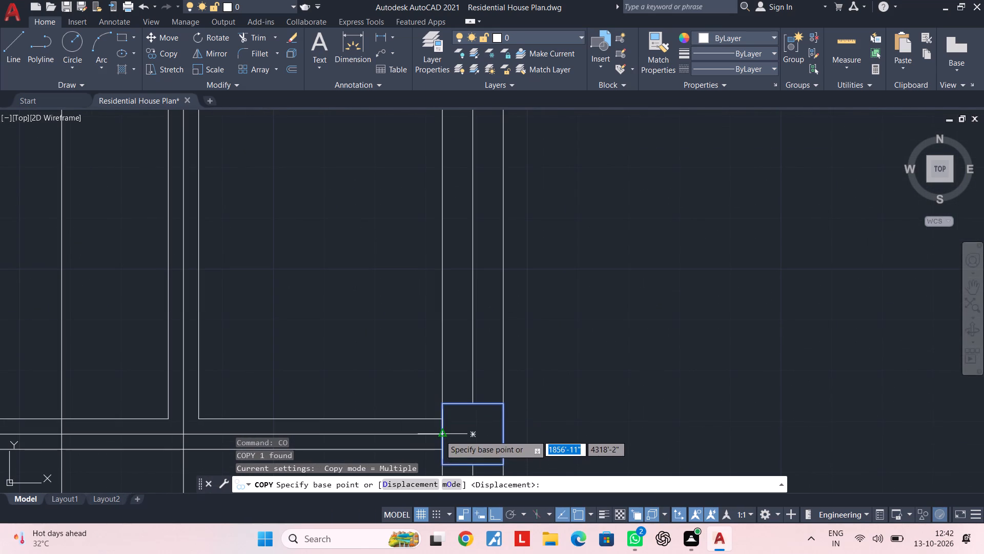
{"action": "left_click", "coordinate": [440, 435]}
{"action": "scroll", "coordinate": [448, 381], "scroll_direction": "down", "scroll_amount": 3}
{"action": "middle_click_drag", "start_coordinate": [445, 283], "coordinate": [429, 456]}
{"action": "scroll", "coordinate": [437, 325], "scroll_direction": "up", "scroll_amount": 1}
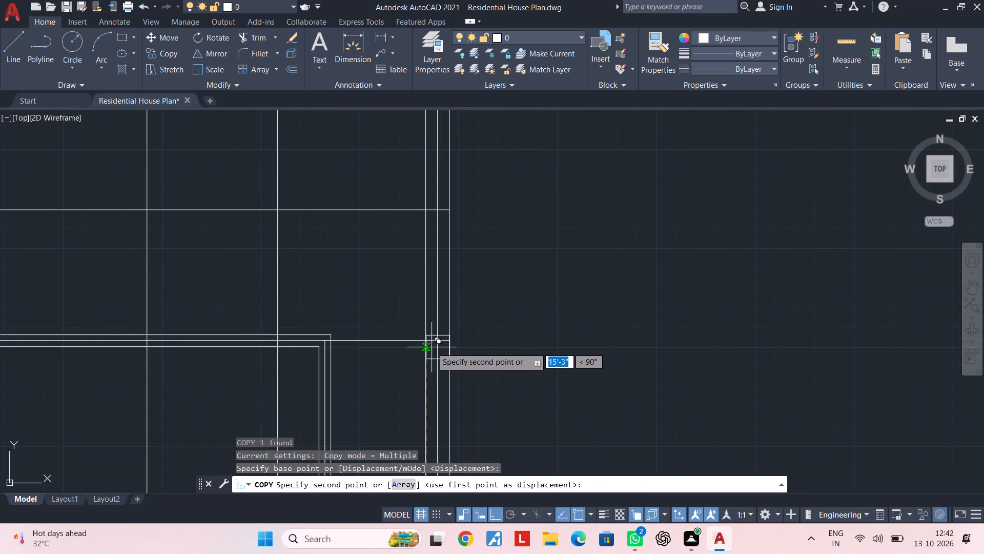
{"action": "left_click", "coordinate": [428, 343]}
{"action": "key", "text": "Escape"}
{"action": "key", "text": "Escape"}
{"action": "key", "text": "Escape"}
{"action": "key", "text": "Escape"}
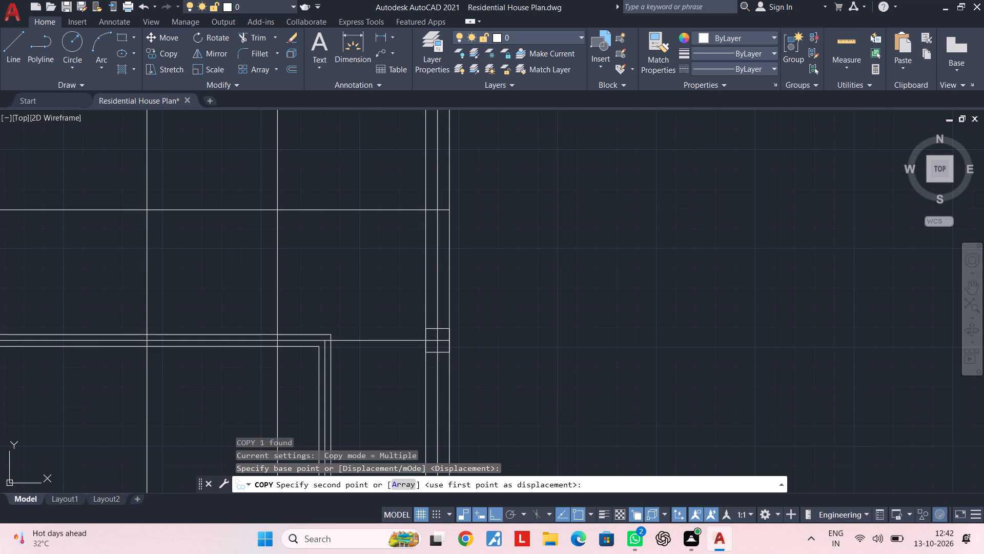
{"action": "key", "text": "Escape"}
{"action": "key", "text": "Escape"}
{"action": "key", "text": "Escape"}
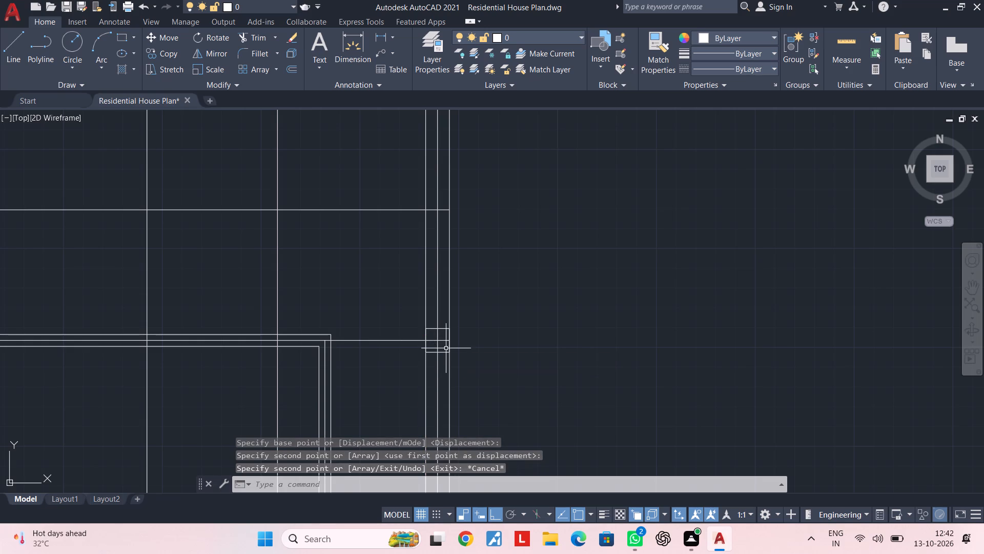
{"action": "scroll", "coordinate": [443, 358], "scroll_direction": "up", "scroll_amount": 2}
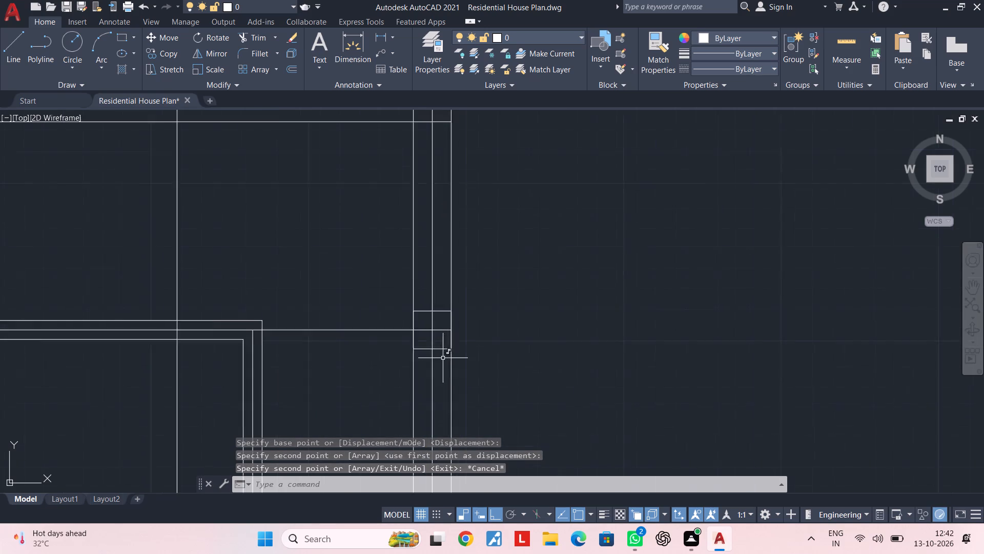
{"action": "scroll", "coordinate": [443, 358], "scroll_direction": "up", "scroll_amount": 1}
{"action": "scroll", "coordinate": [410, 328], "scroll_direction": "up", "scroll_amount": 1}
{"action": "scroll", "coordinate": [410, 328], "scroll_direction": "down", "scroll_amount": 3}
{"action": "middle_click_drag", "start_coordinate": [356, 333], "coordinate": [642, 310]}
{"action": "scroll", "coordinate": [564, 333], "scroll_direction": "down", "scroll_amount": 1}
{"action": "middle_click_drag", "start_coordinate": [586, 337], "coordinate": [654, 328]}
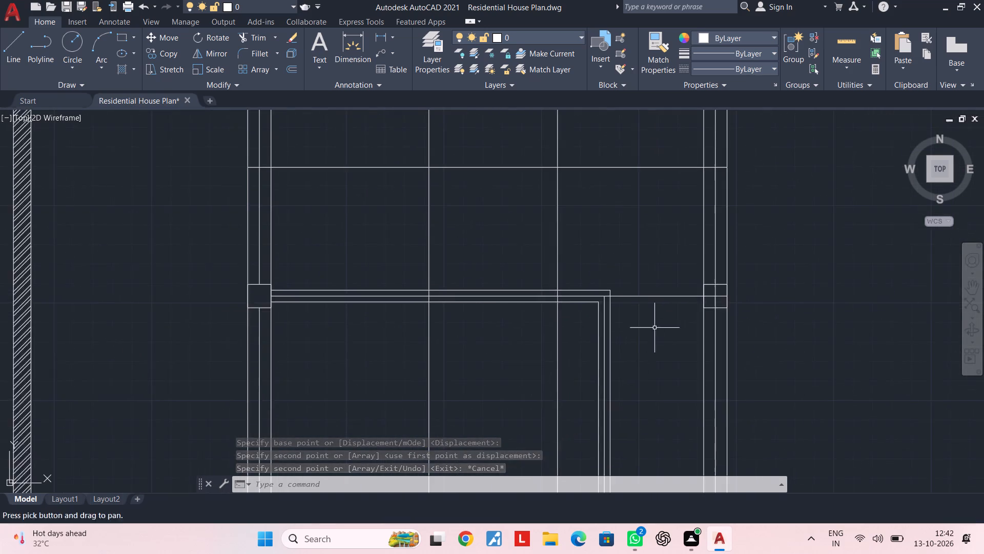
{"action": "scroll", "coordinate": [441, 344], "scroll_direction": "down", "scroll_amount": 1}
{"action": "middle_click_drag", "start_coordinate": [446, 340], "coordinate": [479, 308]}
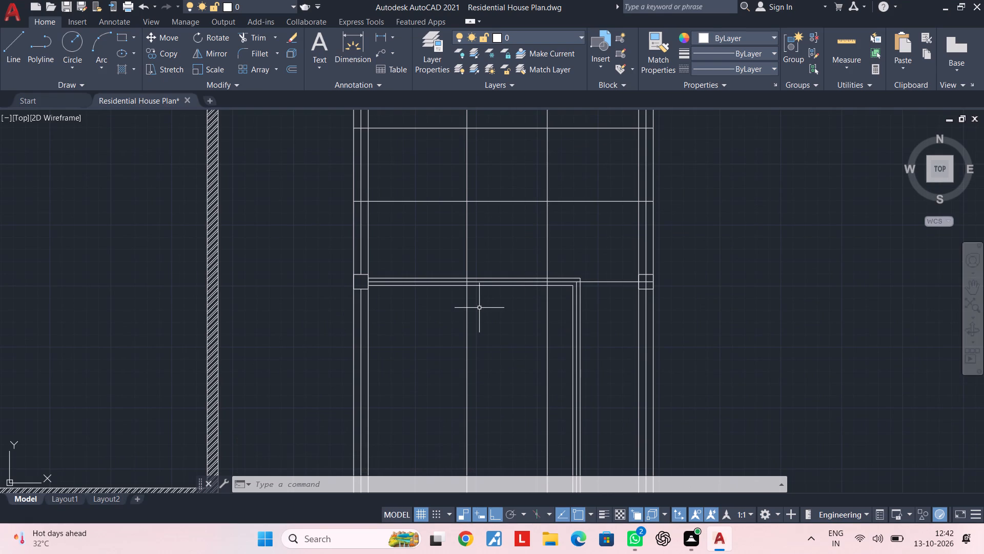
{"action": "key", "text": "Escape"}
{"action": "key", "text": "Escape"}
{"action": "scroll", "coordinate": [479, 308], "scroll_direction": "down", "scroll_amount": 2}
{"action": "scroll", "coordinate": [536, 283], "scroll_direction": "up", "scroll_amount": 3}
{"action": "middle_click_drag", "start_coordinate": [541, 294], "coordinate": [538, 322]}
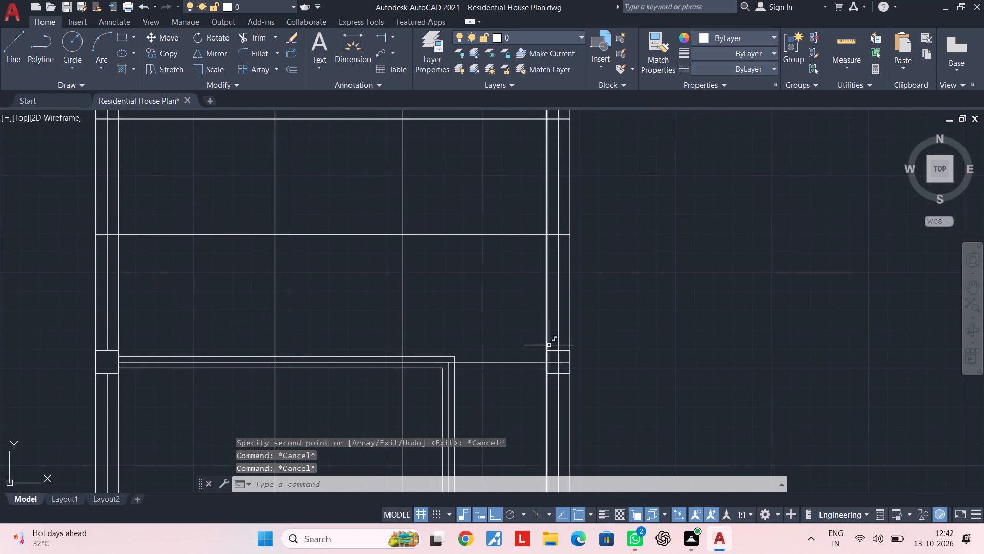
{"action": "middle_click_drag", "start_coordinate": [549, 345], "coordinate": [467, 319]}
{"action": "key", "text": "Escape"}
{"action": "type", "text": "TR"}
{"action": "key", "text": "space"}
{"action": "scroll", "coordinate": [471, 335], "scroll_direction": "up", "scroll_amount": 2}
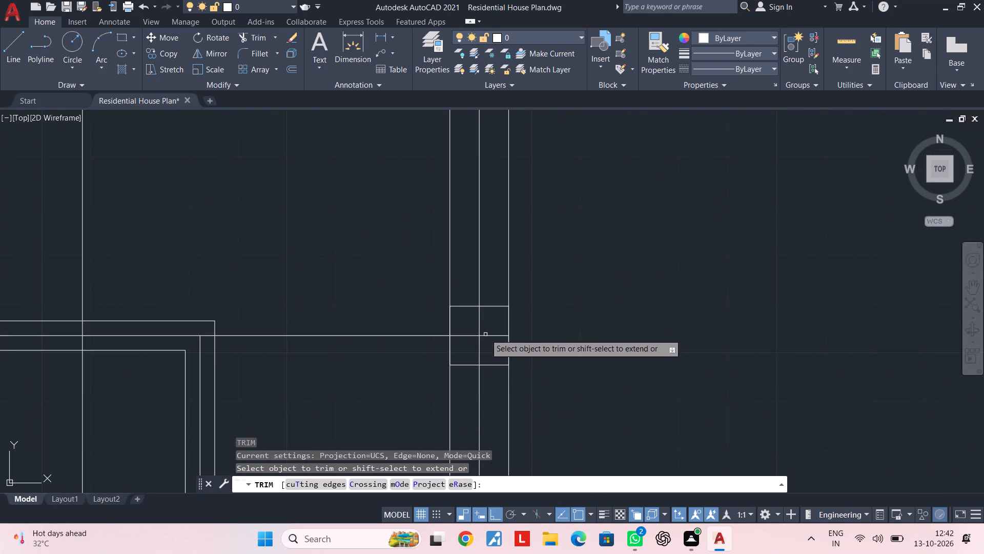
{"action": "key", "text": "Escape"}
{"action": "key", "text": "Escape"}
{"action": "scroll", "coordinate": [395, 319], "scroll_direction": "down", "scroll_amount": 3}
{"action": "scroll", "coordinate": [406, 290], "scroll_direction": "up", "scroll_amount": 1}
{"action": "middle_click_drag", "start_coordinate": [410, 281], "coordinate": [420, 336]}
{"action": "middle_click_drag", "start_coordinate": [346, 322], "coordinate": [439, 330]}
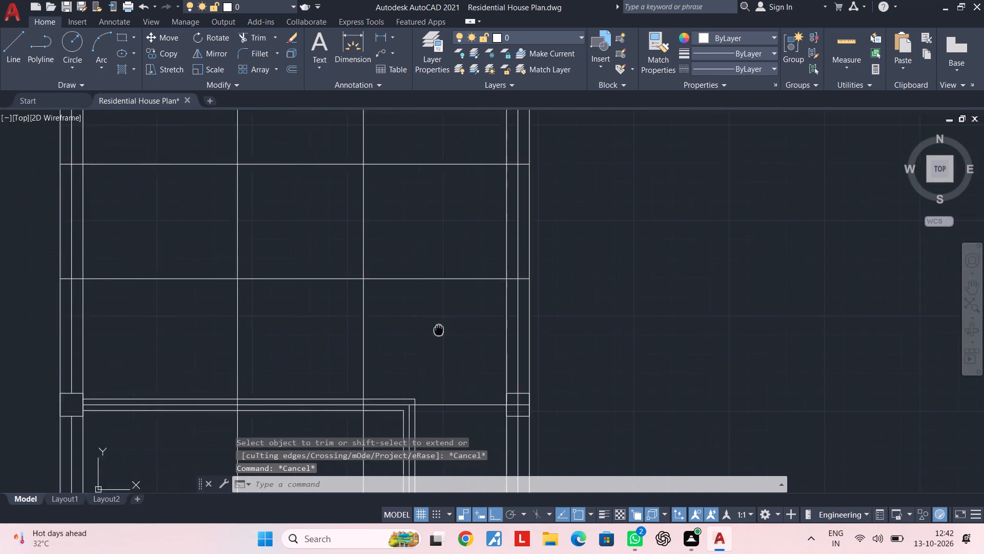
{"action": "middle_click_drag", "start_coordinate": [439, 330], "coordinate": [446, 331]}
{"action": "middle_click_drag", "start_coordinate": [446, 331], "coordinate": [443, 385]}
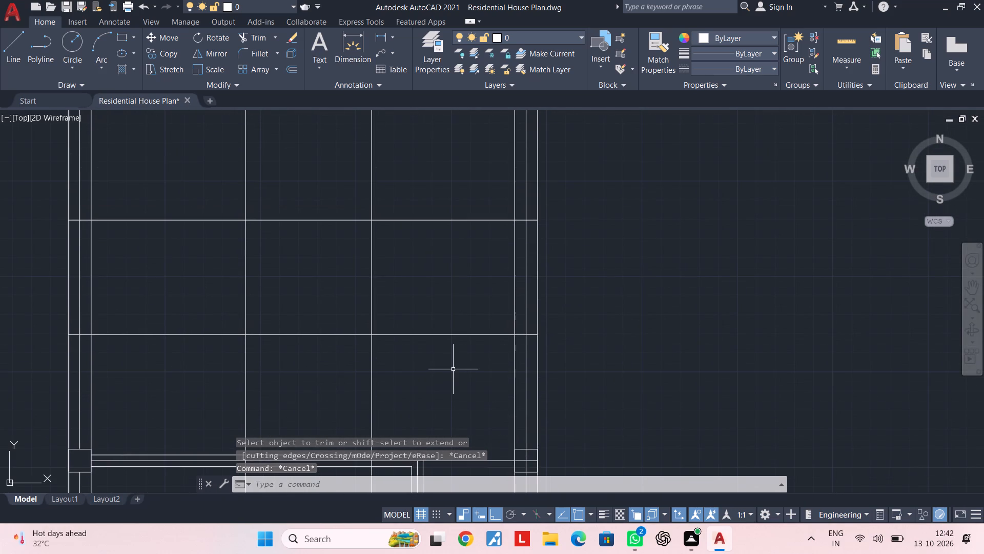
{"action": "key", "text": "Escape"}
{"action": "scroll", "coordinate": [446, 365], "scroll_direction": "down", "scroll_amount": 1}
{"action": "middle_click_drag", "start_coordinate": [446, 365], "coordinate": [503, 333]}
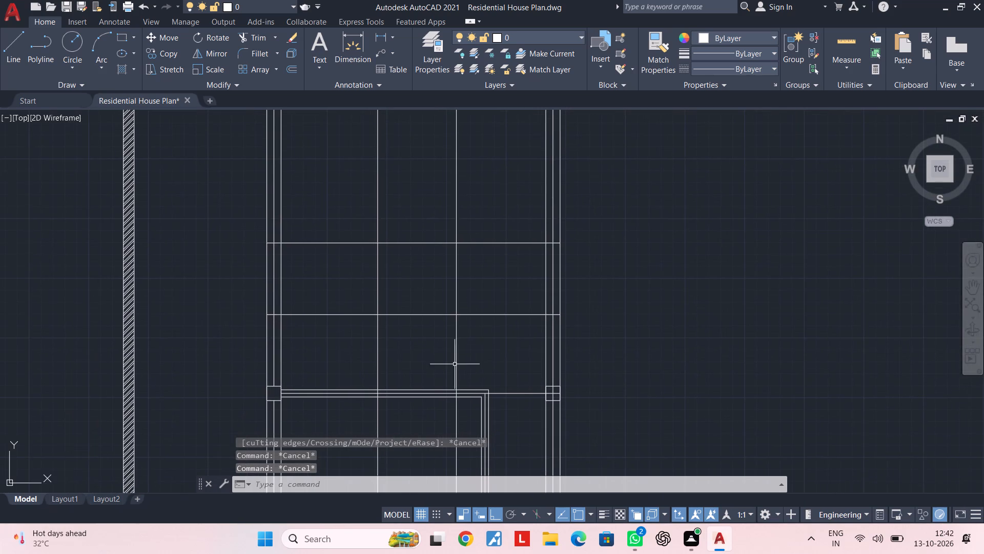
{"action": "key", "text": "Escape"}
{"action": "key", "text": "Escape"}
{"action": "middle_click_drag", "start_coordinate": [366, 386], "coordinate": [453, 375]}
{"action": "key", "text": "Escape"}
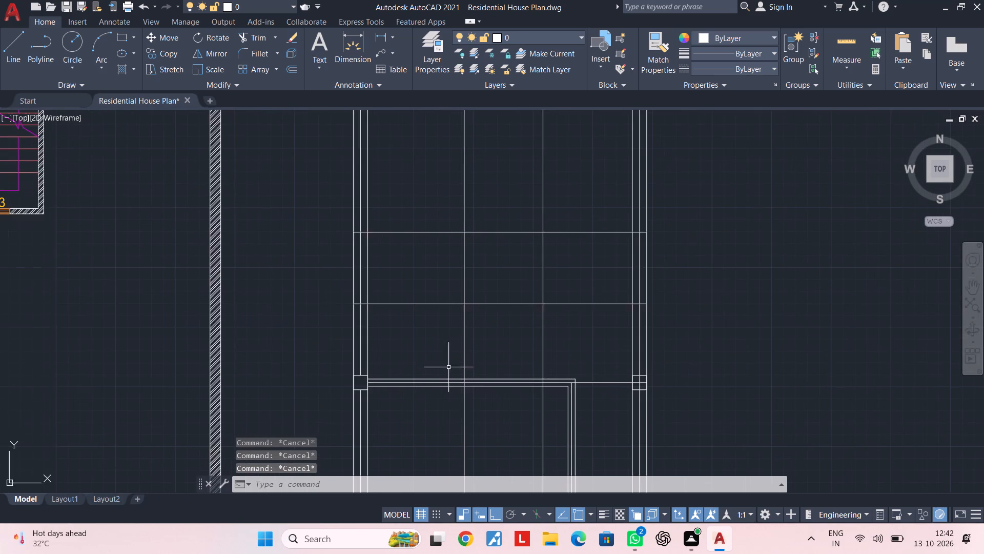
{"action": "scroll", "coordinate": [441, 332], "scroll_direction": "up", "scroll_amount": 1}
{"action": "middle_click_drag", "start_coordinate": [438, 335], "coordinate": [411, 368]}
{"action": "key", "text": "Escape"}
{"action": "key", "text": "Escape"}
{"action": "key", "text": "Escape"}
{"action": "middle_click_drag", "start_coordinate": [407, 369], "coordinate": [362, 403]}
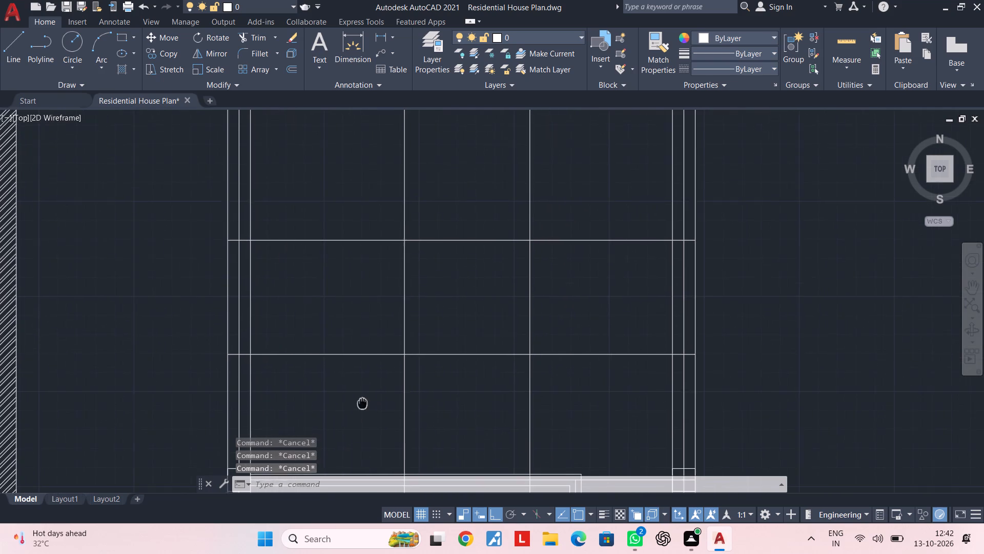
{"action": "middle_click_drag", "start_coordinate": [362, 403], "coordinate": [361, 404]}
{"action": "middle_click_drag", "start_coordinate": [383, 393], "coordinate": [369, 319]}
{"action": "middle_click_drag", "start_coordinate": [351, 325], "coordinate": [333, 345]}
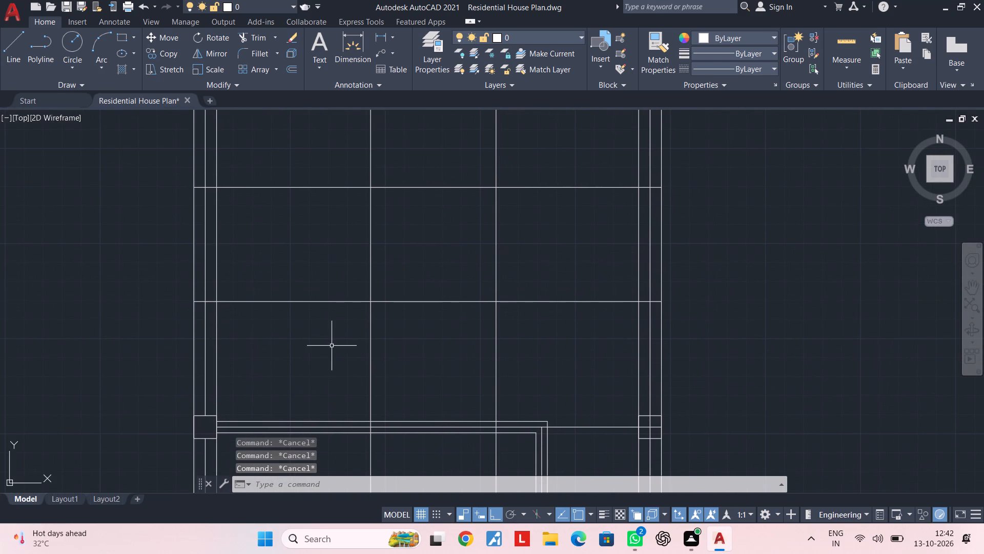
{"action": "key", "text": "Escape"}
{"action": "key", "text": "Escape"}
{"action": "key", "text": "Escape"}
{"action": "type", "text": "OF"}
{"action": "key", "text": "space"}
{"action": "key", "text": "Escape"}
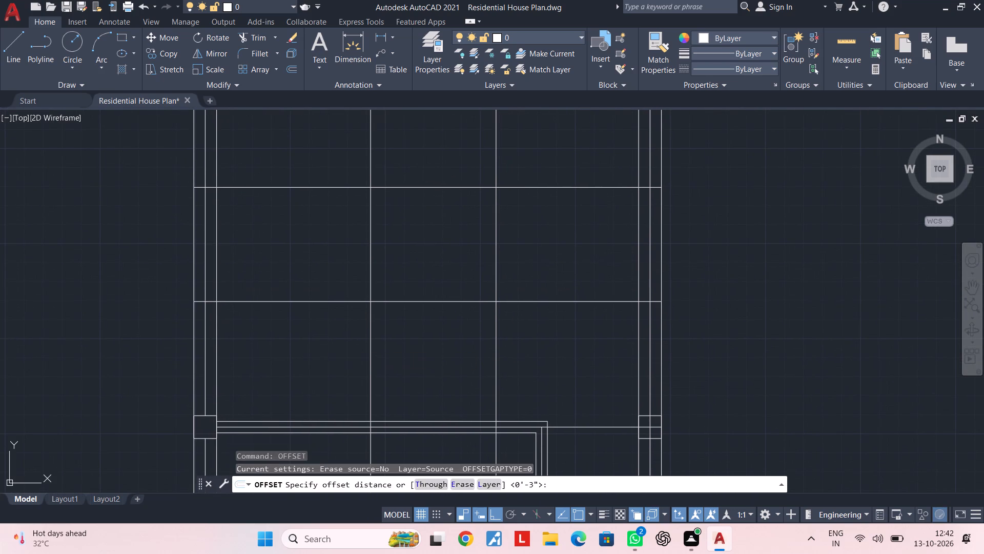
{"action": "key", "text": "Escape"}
Copy the square column at the second-lowest interior beam's left end up to where the third-lowest interior centreline meets the left beam.
{"action": "middle_click_drag", "start_coordinate": [275, 387], "coordinate": [282, 324]}
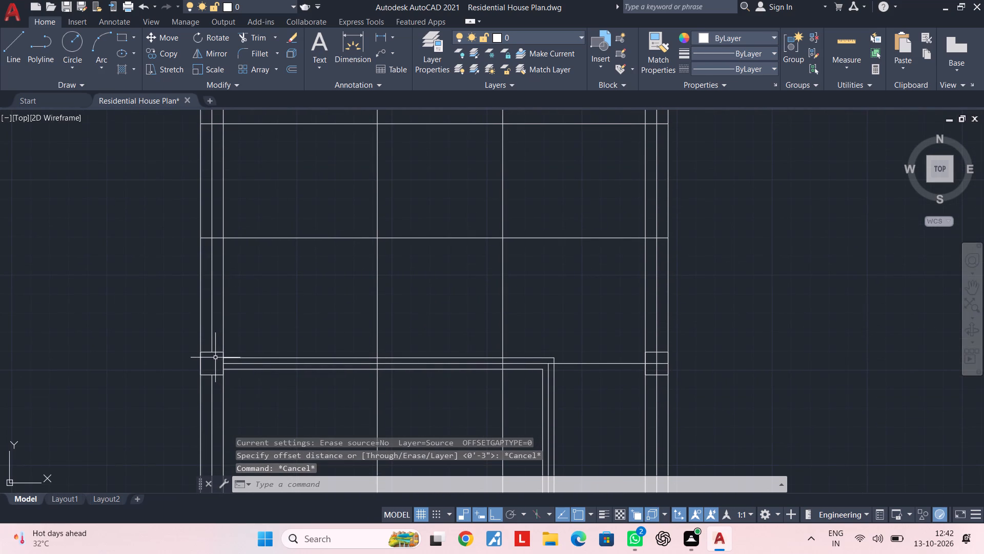
{"action": "left_click", "coordinate": [216, 353]}
{"action": "type", "text": "CO"}
{"action": "key", "text": "space"}
{"action": "scroll", "coordinate": [223, 360], "scroll_direction": "up", "scroll_amount": 3}
{"action": "left_click", "coordinate": [216, 374]}
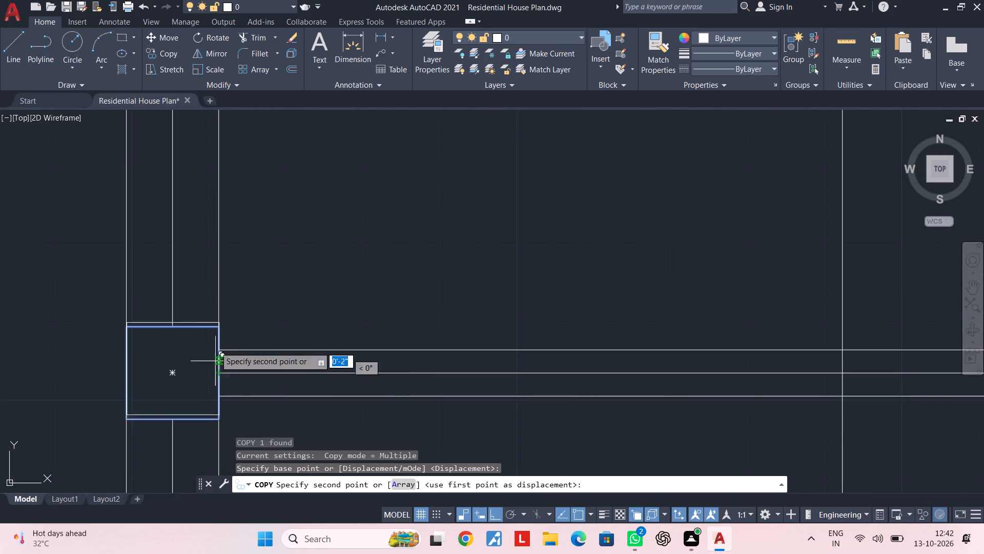
{"action": "scroll", "coordinate": [238, 268], "scroll_direction": "down", "scroll_amount": 2}
{"action": "middle_click_drag", "start_coordinate": [236, 265], "coordinate": [241, 341]}
{"action": "middle_click_drag", "start_coordinate": [236, 261], "coordinate": [225, 350]}
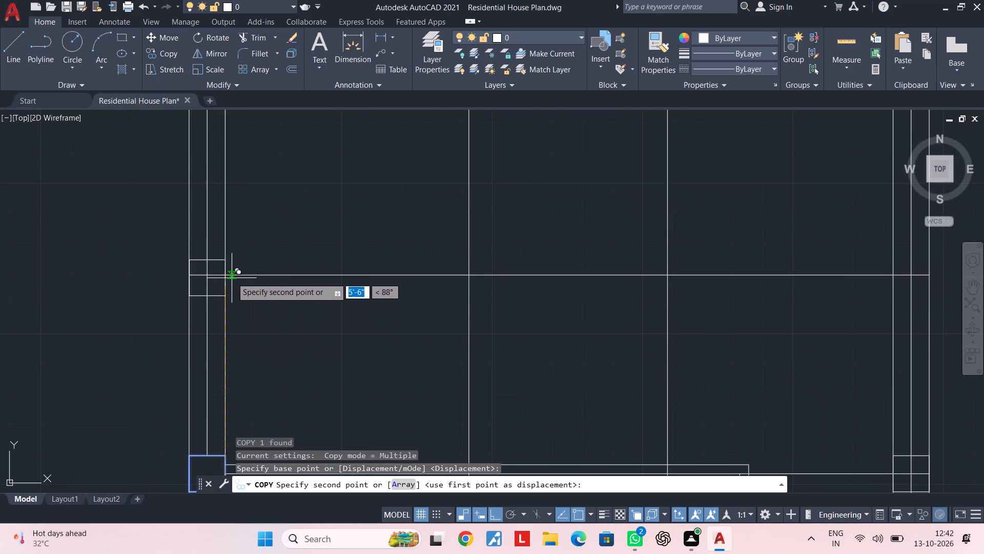
{"action": "left_click", "coordinate": [223, 276]}
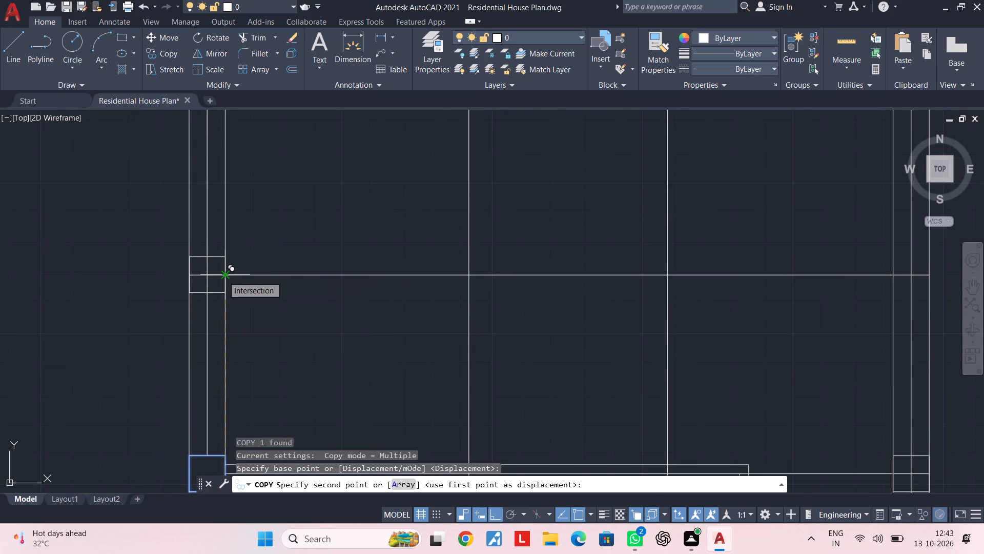
{"action": "key", "text": "Escape"}
{"action": "key", "text": "Escape"}
{"action": "key", "text": "Escape"}
{"action": "key", "text": "Escape"}
{"action": "key", "text": "Escape"}
{"action": "key", "text": "Escape"}
{"action": "middle_click_drag", "start_coordinate": [342, 314], "coordinate": [269, 312]}
{"action": "key", "text": "Escape"}
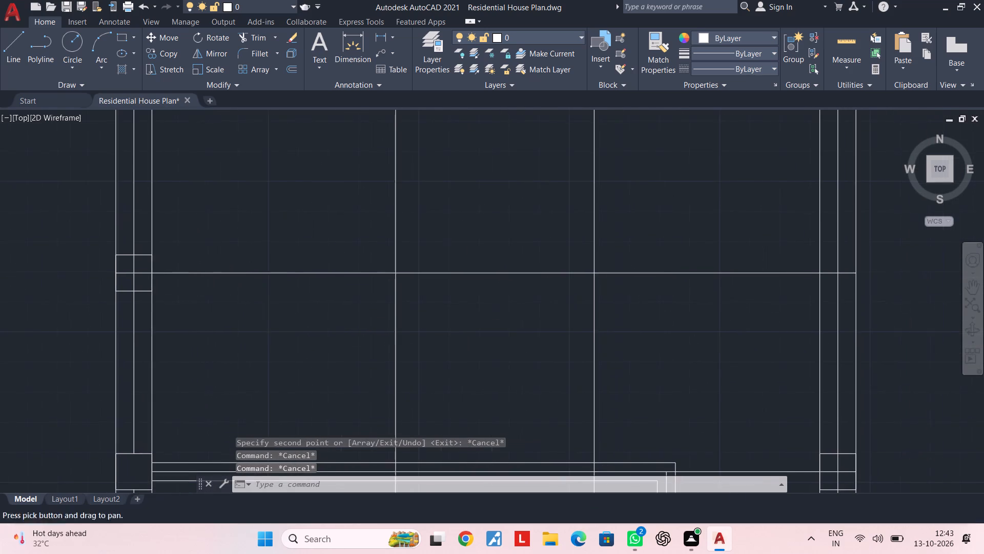
{"action": "key", "text": "Escape"}
{"action": "key", "text": "Escape"}
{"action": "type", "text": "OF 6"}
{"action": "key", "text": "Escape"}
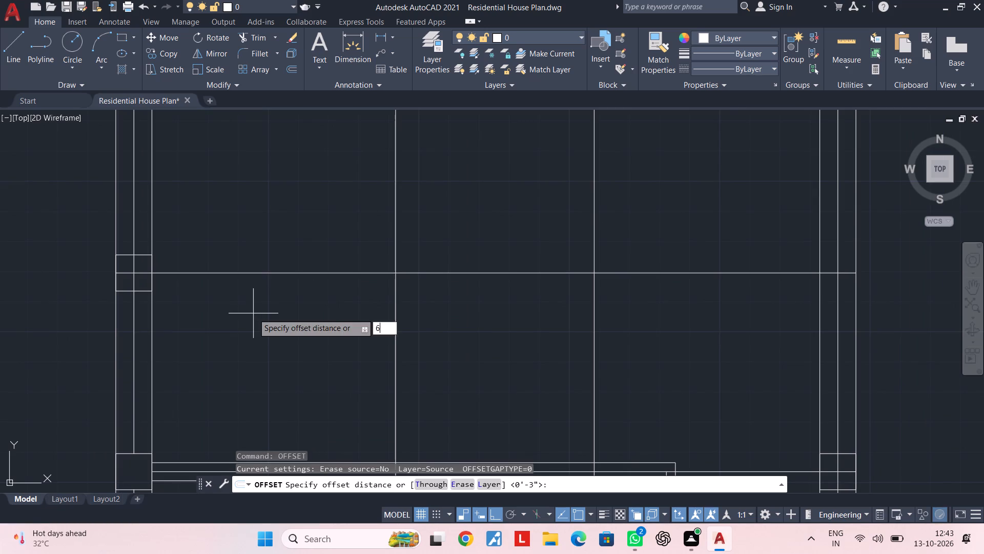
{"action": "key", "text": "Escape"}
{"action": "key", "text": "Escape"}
Offset the third-lowest interior horizontal centreline 3" to both sides to form a beam.
{"action": "type", "text": "OF 3\""}
{"action": "key", "text": "Return"}
{"action": "left_click", "coordinate": [200, 270]}
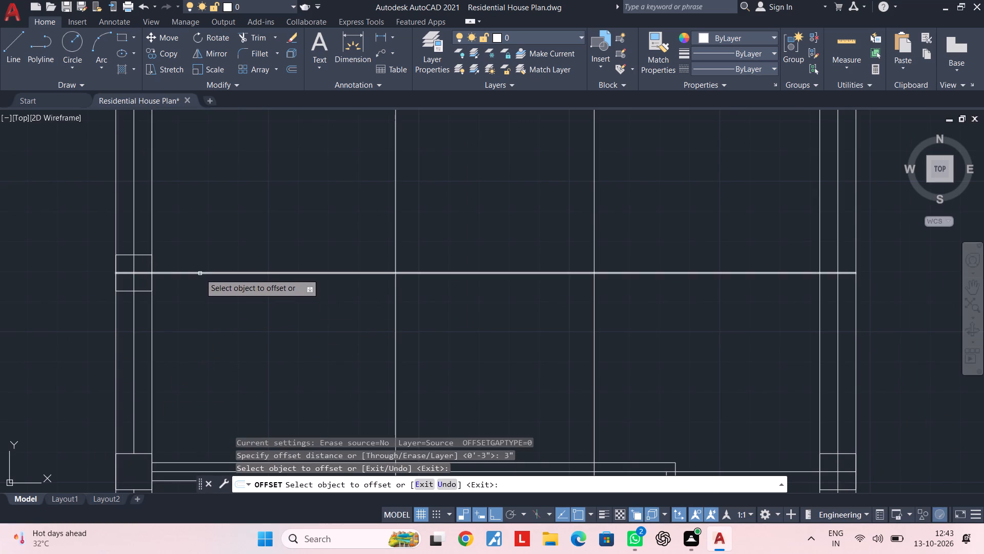
{"action": "left_click", "coordinate": [200, 273]}
{"action": "left_click", "coordinate": [198, 252]}
{"action": "left_click", "coordinate": [196, 270]}
{"action": "left_click", "coordinate": [196, 271]}
{"action": "left_click", "coordinate": [195, 302]}
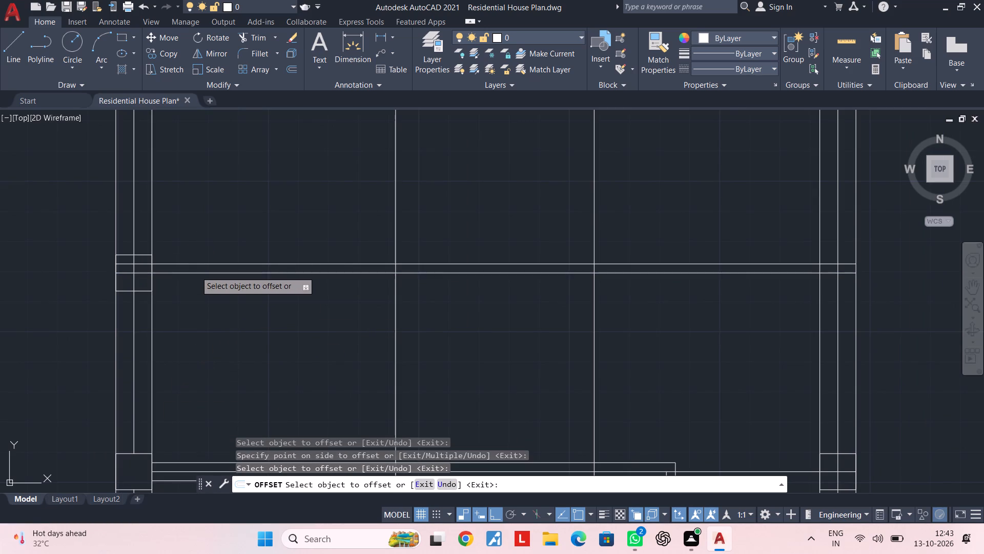
{"action": "left_click", "coordinate": [193, 304]}
{"action": "key", "text": "Escape"}
{"action": "key", "text": "Escape"}
Trim the horizontal beam lines and the vertical centreline inside the newly copied column on the left beam.
{"action": "key", "text": "t"}
{"action": "type", "text": "R"}
{"action": "key", "text": "space"}
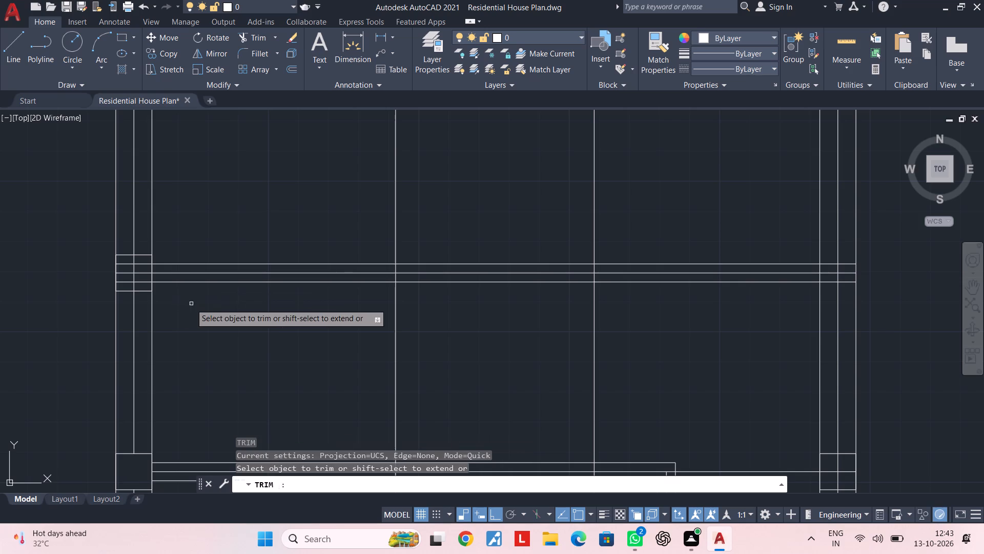
{"action": "scroll", "coordinate": [141, 288], "scroll_direction": "up", "scroll_amount": 3}
{"action": "left_click", "coordinate": [145, 287]}
{"action": "scroll", "coordinate": [138, 171], "scroll_direction": "down", "scroll_amount": 2}
{"action": "left_click", "coordinate": [141, 172]}
{"action": "left_click", "coordinate": [133, 176]}
{"action": "left_click", "coordinate": [112, 176]}
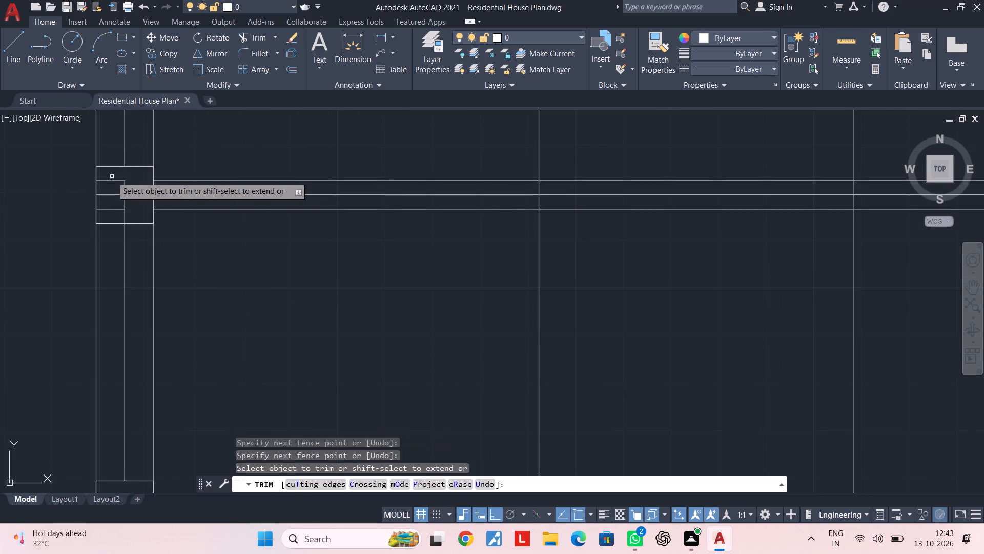
{"action": "left_click", "coordinate": [112, 176]}
{"action": "left_click", "coordinate": [112, 212]}
{"action": "left_click", "coordinate": [109, 175]}
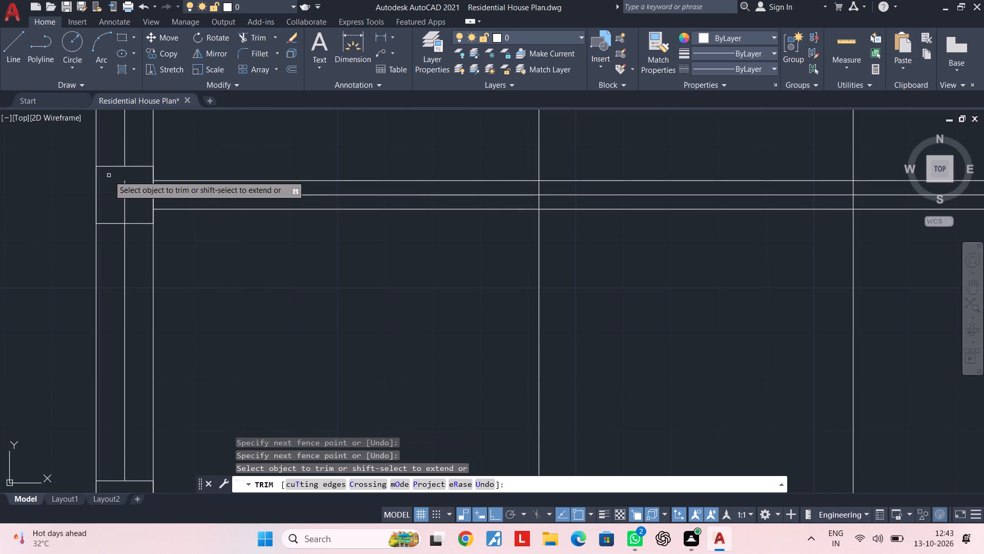
{"action": "left_click", "coordinate": [123, 197]}
{"action": "key", "text": "Escape"}
{"action": "key", "text": "Escape"}
Offset the left interior vertical centreline 3" to both sides.
{"action": "middle_click_drag", "start_coordinate": [265, 247], "coordinate": [259, 256]}
{"action": "key", "text": "Escape"}
{"action": "scroll", "coordinate": [259, 256], "scroll_direction": "down", "scroll_amount": 1}
{"action": "key", "text": "Escape"}
{"action": "middle_click_drag", "start_coordinate": [383, 246], "coordinate": [300, 251]}
{"action": "key", "text": "Escape"}
{"action": "key", "text": "Escape"}
{"action": "middle_click_drag", "start_coordinate": [321, 260], "coordinate": [341, 235]}
{"action": "key", "text": "Escape"}
{"action": "key", "text": "Escape"}
{"action": "key", "text": "Escape"}
{"action": "type", "text": "OF 3\""}
{"action": "key", "text": "Return"}
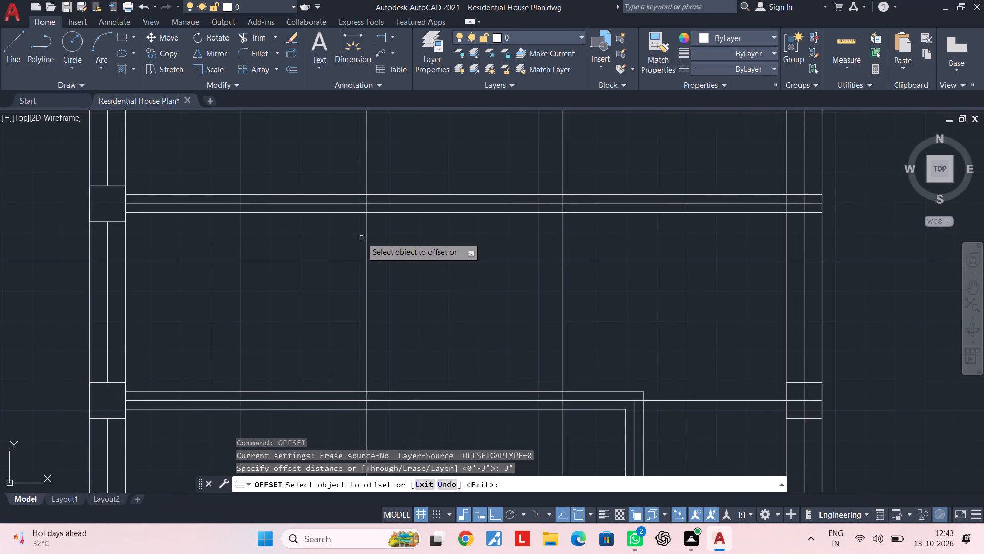
{"action": "left_click", "coordinate": [366, 253]}
{"action": "left_click", "coordinate": [342, 256]}
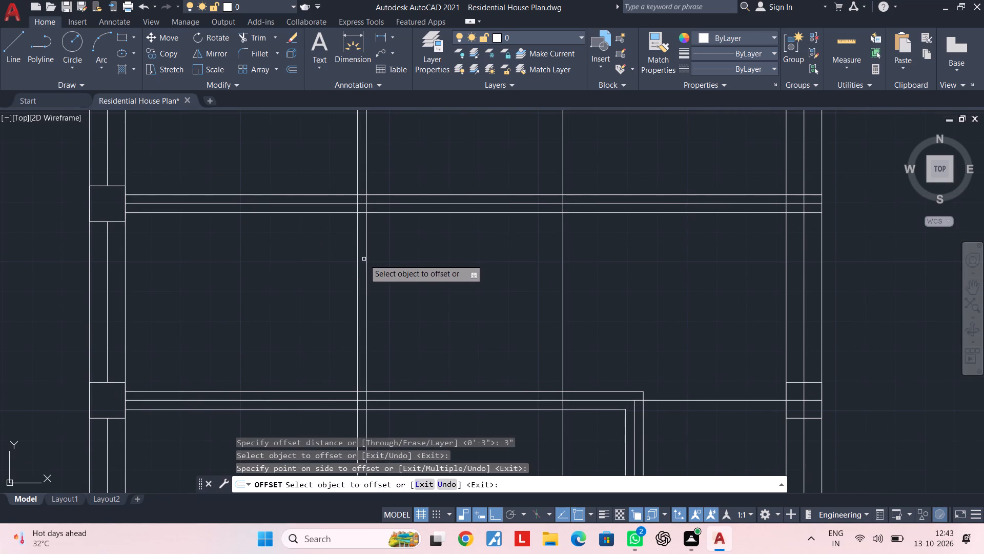
{"action": "left_click", "coordinate": [367, 260]}
{"action": "left_click", "coordinate": [398, 260]}
{"action": "key", "text": "Escape"}
{"action": "key", "text": "Escape"}
Trim the vertical beam lines above the new horizontal beam, and that beam's edges between the vertical beam and the right interior centreline.
{"action": "key", "text": "t"}
{"action": "type", "text": "R"}
{"action": "key", "text": "space"}
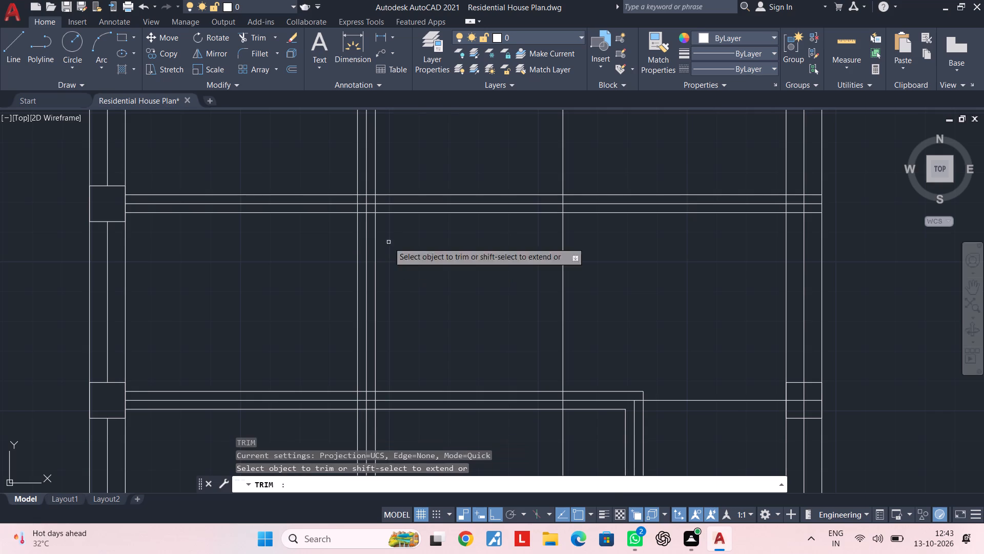
{"action": "left_click", "coordinate": [357, 184]}
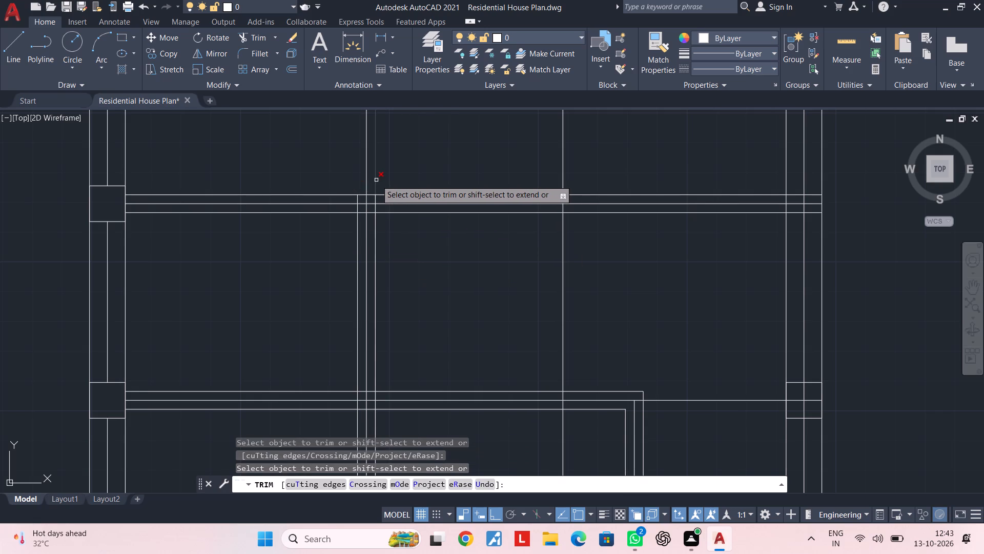
{"action": "left_click", "coordinate": [376, 180]}
{"action": "left_click", "coordinate": [394, 193]}
{"action": "left_click", "coordinate": [399, 211]}
{"action": "key", "text": "Escape"}
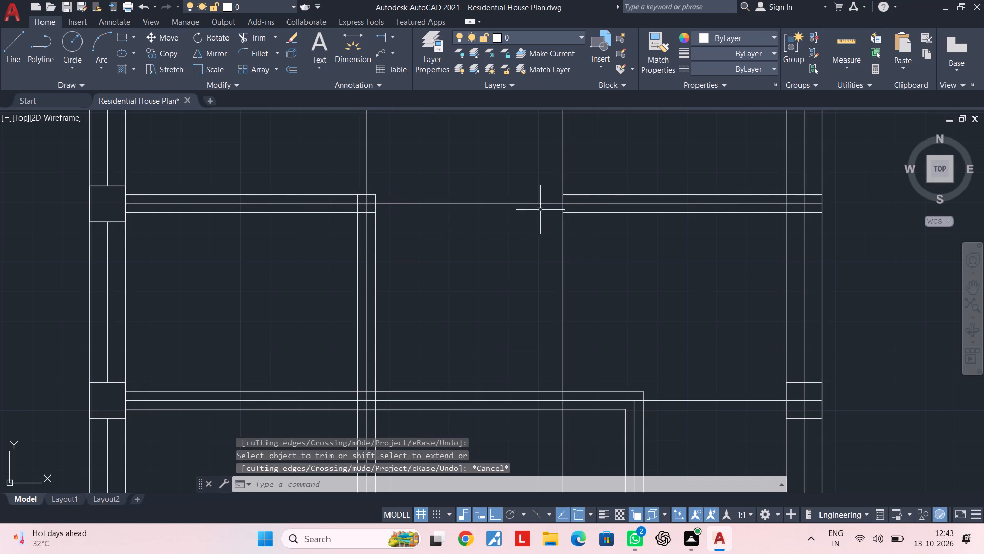
Delete the two leftover horizontal beam edges to the right of the right interior vertical centreline.
{"action": "key", "text": "Escape"}
{"action": "key", "text": "Escape"}
{"action": "key", "text": "Escape"}
{"action": "left_click", "coordinate": [598, 178]}
{"action": "left_click", "coordinate": [589, 200]}
{"action": "key", "text": "Delete"}
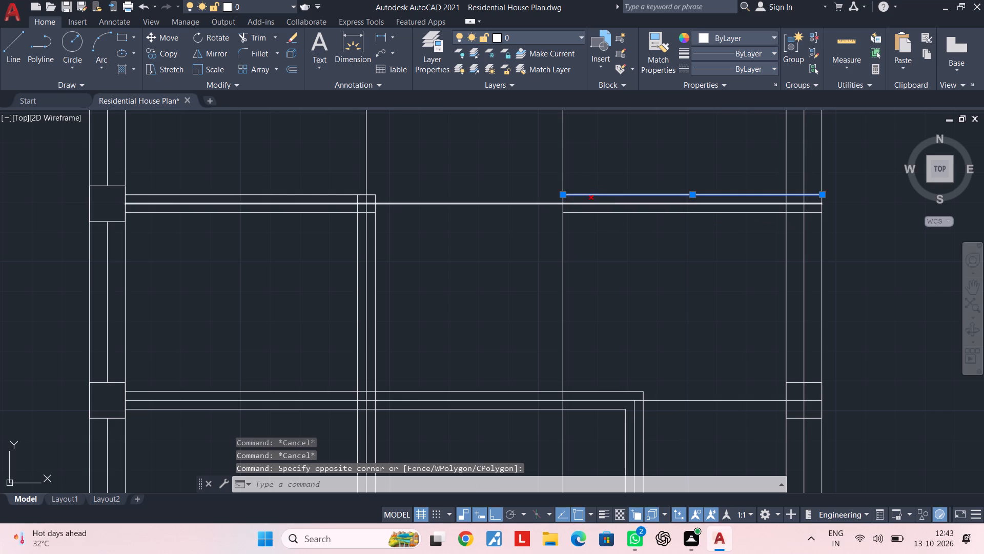
{"action": "left_click", "coordinate": [625, 214]}
{"action": "key", "text": "Delete"}
{"action": "key", "text": "Escape"}
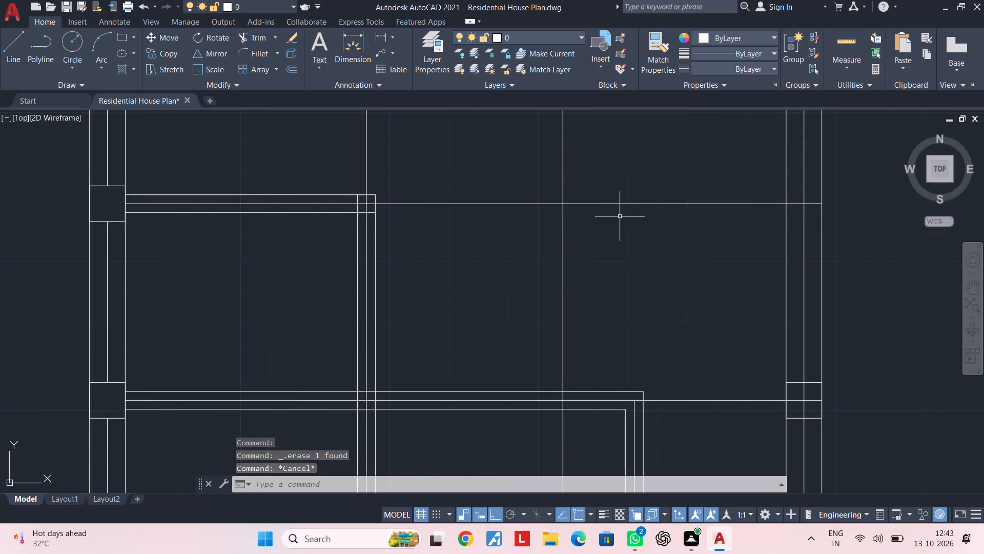
{"action": "key", "text": "Escape"}
Trim the new vertical beam's two edges below and inside the second-lowest interior beam, ending them at its upper edge.
{"action": "middle_click_drag", "start_coordinate": [413, 304], "coordinate": [427, 255]}
{"action": "key", "text": "Escape"}
{"action": "key", "text": "Escape"}
{"action": "type", "text": "TR"}
{"action": "key", "text": "space"}
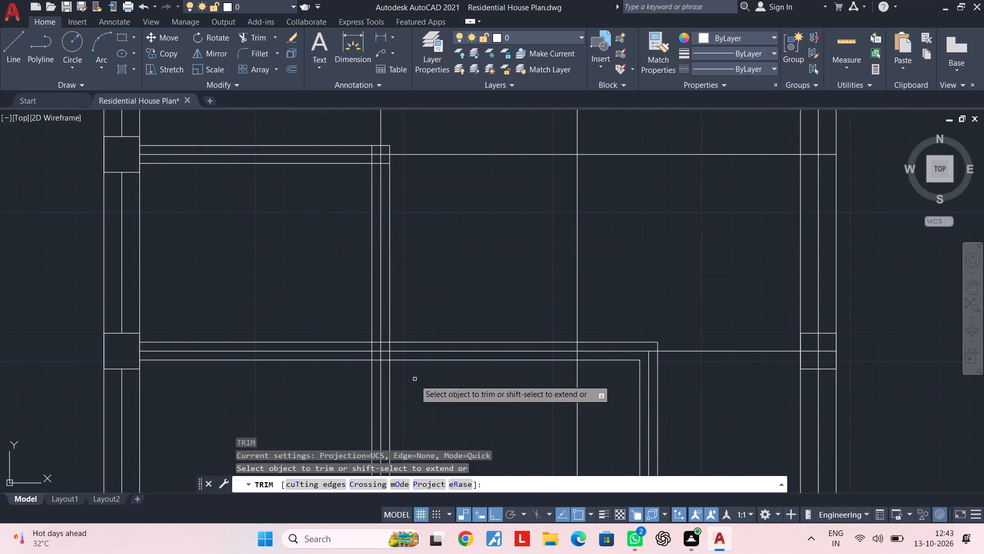
{"action": "left_click", "coordinate": [387, 387]}
{"action": "left_click", "coordinate": [405, 385]}
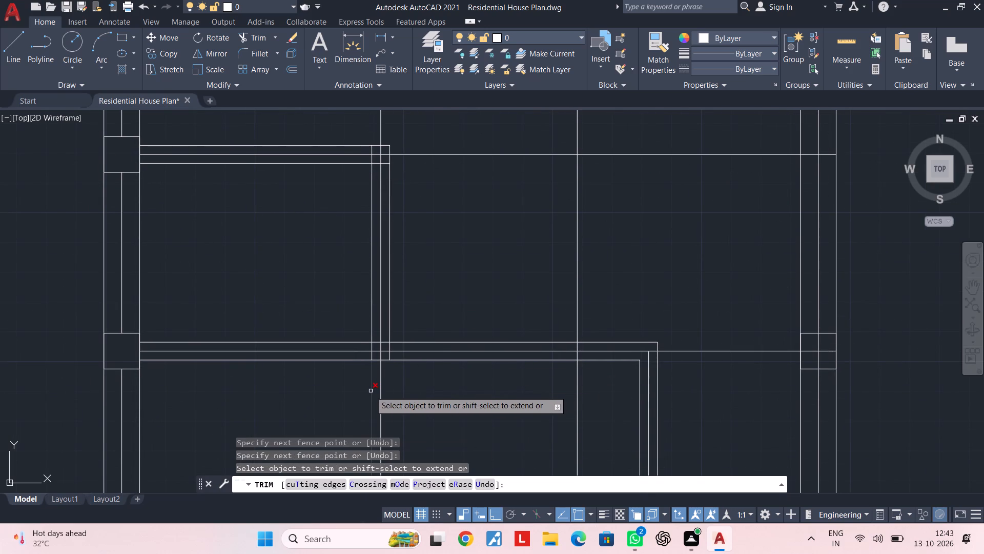
{"action": "left_click", "coordinate": [371, 391]}
{"action": "scroll", "coordinate": [371, 355], "scroll_direction": "up", "scroll_amount": 3}
{"action": "left_click", "coordinate": [357, 356]}
{"action": "left_click", "coordinate": [376, 355]}
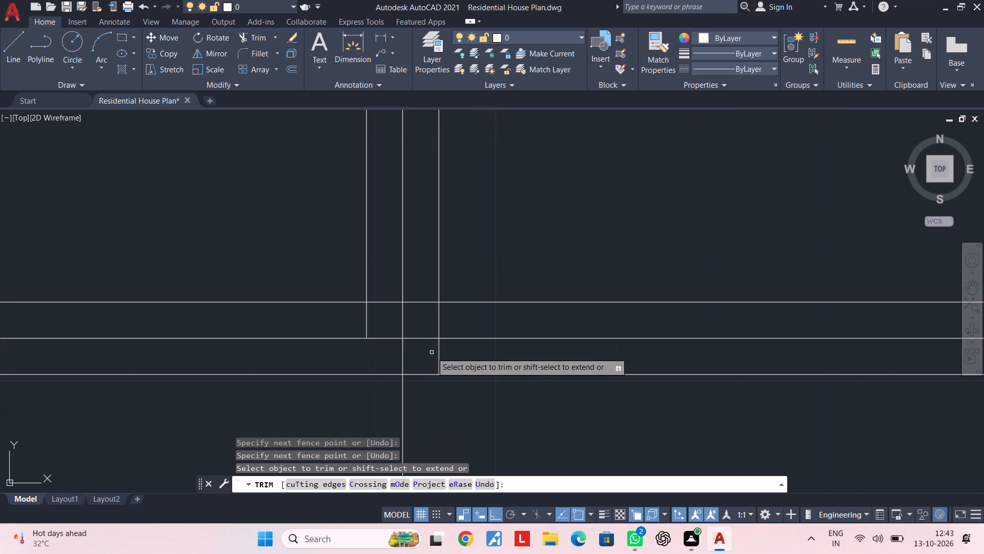
{"action": "left_click", "coordinate": [432, 352]}
{"action": "left_click", "coordinate": [461, 352]}
{"action": "left_click", "coordinate": [354, 323]}
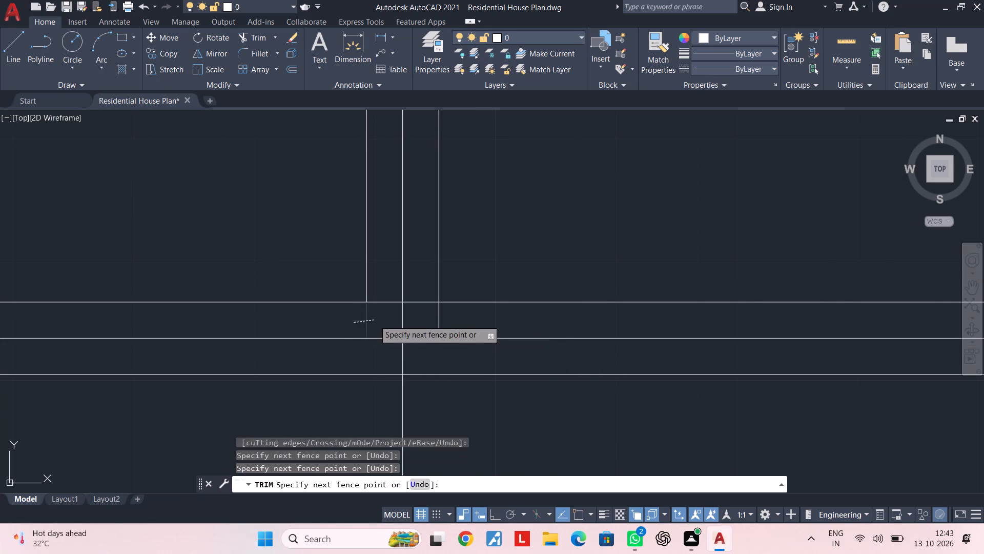
{"action": "left_click", "coordinate": [374, 320]}
{"action": "left_click", "coordinate": [421, 315]}
{"action": "left_click", "coordinate": [467, 312]}
{"action": "key", "text": "Escape"}
{"action": "scroll", "coordinate": [469, 312], "scroll_direction": "down", "scroll_amount": 4}
{"action": "middle_click_drag", "start_coordinate": [488, 282], "coordinate": [477, 309]}
{"action": "scroll", "coordinate": [461, 270], "scroll_direction": "up", "scroll_amount": 2}
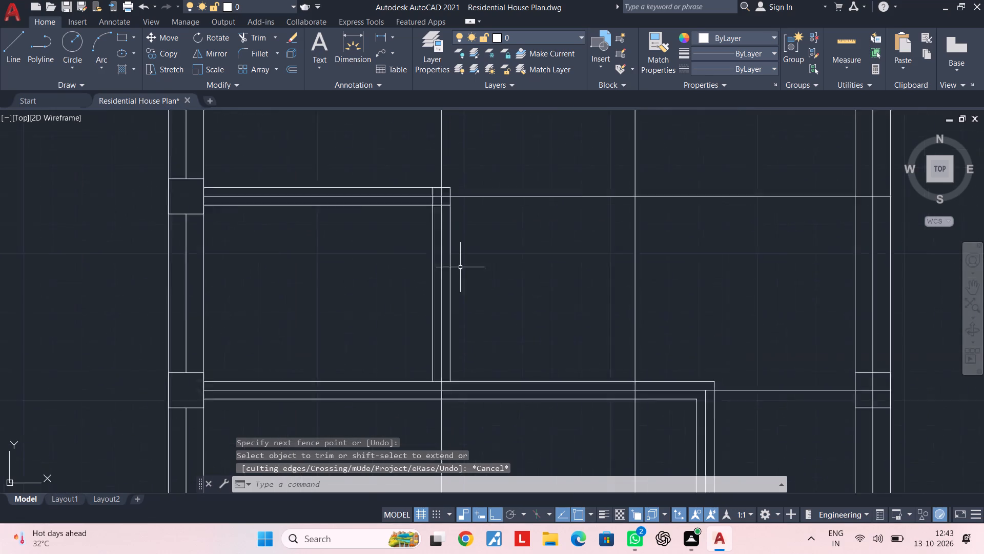
Draw a square column outline over the corner where the short upper horizontal beam meets the new vertical beam, matching the beam widths.
{"action": "middle_click_drag", "start_coordinate": [476, 248], "coordinate": [474, 334]}
{"action": "scroll", "coordinate": [445, 261], "scroll_direction": "up", "scroll_amount": 1}
{"action": "middle_click_drag", "start_coordinate": [445, 261], "coordinate": [480, 313]}
{"action": "key", "text": "Escape"}
{"action": "key", "text": "Escape"}
{"action": "key", "text": "r"}
{"action": "type", "text": "EC"}
{"action": "key", "text": "space"}
{"action": "key", "text": "Escape"}
{"action": "key", "text": "Escape"}
{"action": "type", "text": "REC"}
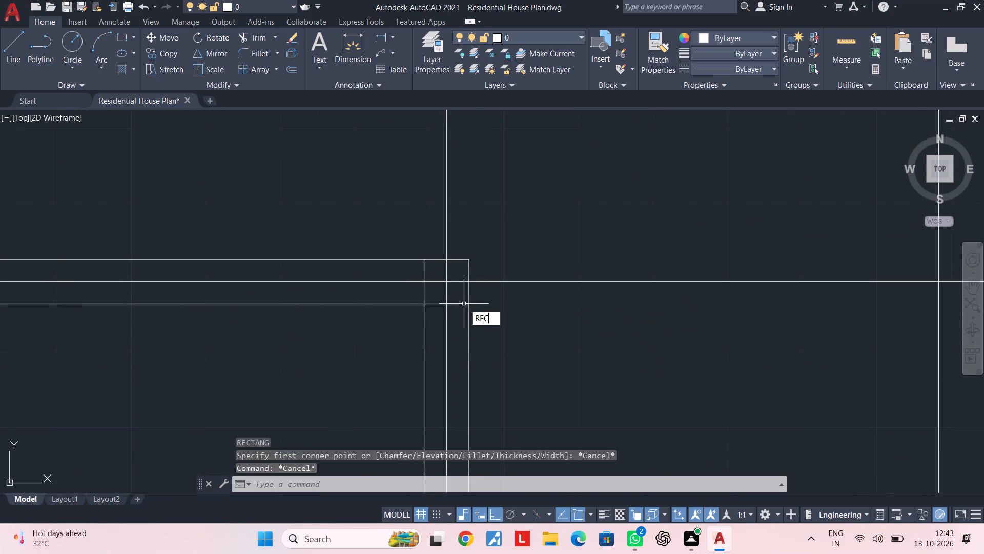
{"action": "key", "text": "space"}
{"action": "left_click", "coordinate": [425, 259]}
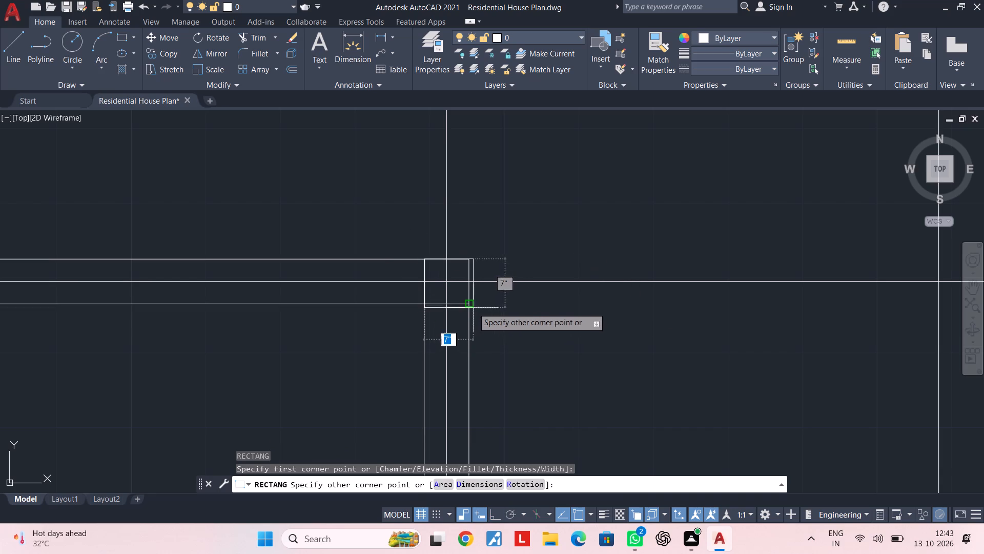
{"action": "left_click", "coordinate": [469, 306]}
{"action": "key", "text": "Escape"}
{"action": "key", "text": "Escape"}
{"action": "key", "text": "Escape"}
{"action": "key", "text": "Escape"}
{"action": "key", "text": "Escape"}
{"action": "key", "text": "Escape"}
{"action": "key", "text": "Escape"}
{"action": "key", "text": "Escape"}
{"action": "scroll", "coordinate": [442, 289], "scroll_direction": "up", "scroll_amount": 2}
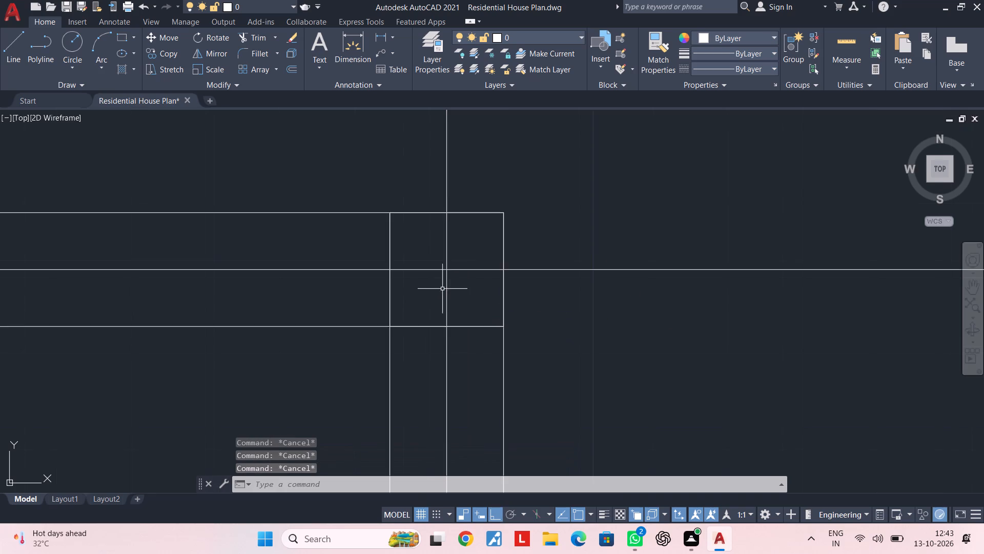
Examine the column plan's upper beams and grid lines alongside the floor plans.
{"action": "scroll", "coordinate": [447, 289], "scroll_direction": "down", "scroll_amount": 3}
{"action": "middle_click_drag", "start_coordinate": [493, 284], "coordinate": [446, 330]}
{"action": "scroll", "coordinate": [473, 315], "scroll_direction": "down", "scroll_amount": 2}
{"action": "middle_click_drag", "start_coordinate": [482, 311], "coordinate": [439, 350]}
{"action": "middle_click_drag", "start_coordinate": [487, 288], "coordinate": [454, 314]}
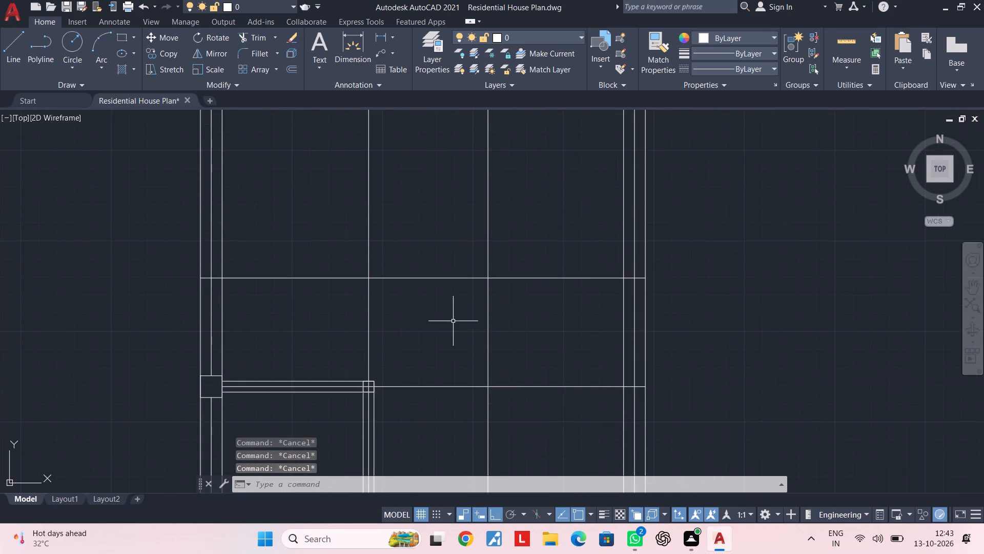
{"action": "middle_click_drag", "start_coordinate": [450, 323], "coordinate": [466, 300]}
{"action": "middle_click_drag", "start_coordinate": [491, 291], "coordinate": [453, 330]}
{"action": "middle_click_drag", "start_coordinate": [514, 282], "coordinate": [491, 343]}
{"action": "scroll", "coordinate": [498, 305], "scroll_direction": "down", "scroll_amount": 1}
{"action": "middle_click_drag", "start_coordinate": [498, 305], "coordinate": [501, 347]}
{"action": "middle_click_drag", "start_coordinate": [510, 294], "coordinate": [519, 276]}
{"action": "middle_click_drag", "start_coordinate": [539, 315], "coordinate": [491, 282]}
{"action": "key", "text": "Escape"}
{"action": "middle_click_drag", "start_coordinate": [478, 271], "coordinate": [469, 370]}
{"action": "scroll", "coordinate": [464, 370], "scroll_direction": "down", "scroll_amount": 2}
{"action": "middle_click_drag", "start_coordinate": [464, 370], "coordinate": [461, 310]}
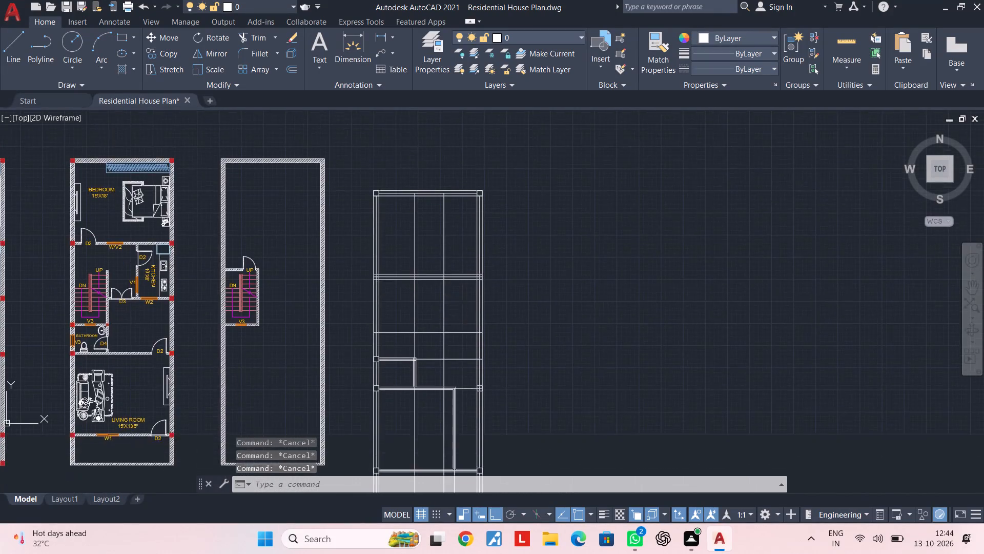
{"action": "scroll", "coordinate": [461, 321], "scroll_direction": "up", "scroll_amount": 2}
{"action": "middle_click_drag", "start_coordinate": [462, 316], "coordinate": [471, 215]}
{"action": "scroll", "coordinate": [475, 201], "scroll_direction": "down", "scroll_amount": 1}
{"action": "middle_click_drag", "start_coordinate": [476, 203], "coordinate": [471, 232]}
{"action": "scroll", "coordinate": [469, 233], "scroll_direction": "up", "scroll_amount": 2}
{"action": "middle_click_drag", "start_coordinate": [464, 235], "coordinate": [463, 290]}
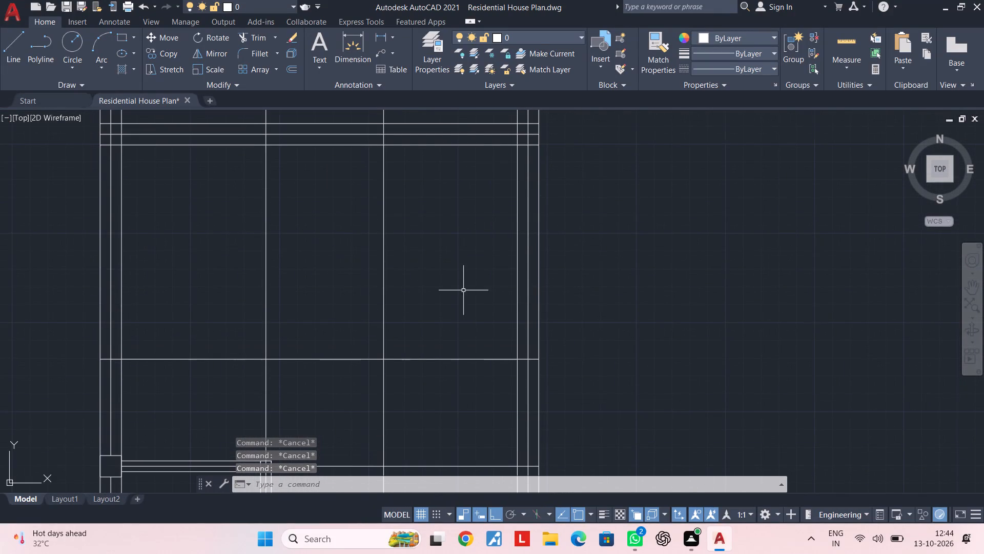
{"action": "key", "text": "Escape"}
{"action": "key", "text": "Escape"}
{"action": "key", "text": "Escape"}
{"action": "key", "text": "Escape"}
{"action": "key", "text": "Escape"}
{"action": "key", "text": "Escape"}
{"action": "key", "text": "Escape"}
{"action": "middle_click_drag", "start_coordinate": [469, 280], "coordinate": [461, 354]}
{"action": "scroll", "coordinate": [459, 350], "scroll_direction": "down", "scroll_amount": 2}
{"action": "middle_click_drag", "start_coordinate": [462, 325], "coordinate": [466, 289]}
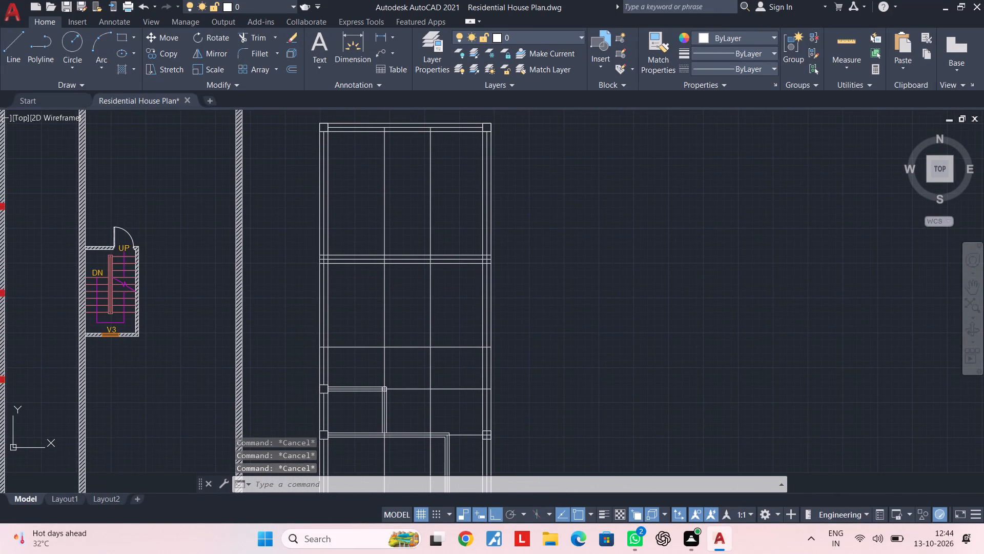
{"action": "scroll", "coordinate": [459, 356], "scroll_direction": "up", "scroll_amount": 2}
{"action": "middle_click_drag", "start_coordinate": [455, 355], "coordinate": [496, 349]}
{"action": "key", "text": "Escape"}
{"action": "key", "text": "Escape"}
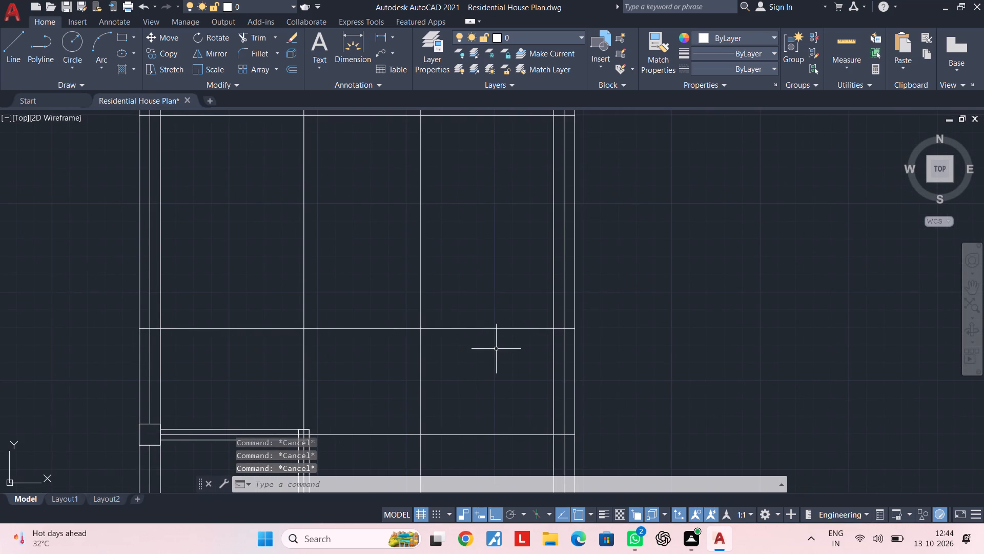
{"action": "key", "text": "Escape"}
{"action": "key", "text": "Escape"}
{"action": "key", "text": "Escape"}
{"action": "key", "text": "Escape"}
{"action": "key", "text": "Escape"}
{"action": "middle_click_drag", "start_coordinate": [483, 345], "coordinate": [536, 321]}
{"action": "scroll", "coordinate": [537, 327], "scroll_direction": "down", "scroll_amount": 2}
{"action": "middle_click_drag", "start_coordinate": [537, 327], "coordinate": [531, 312]}
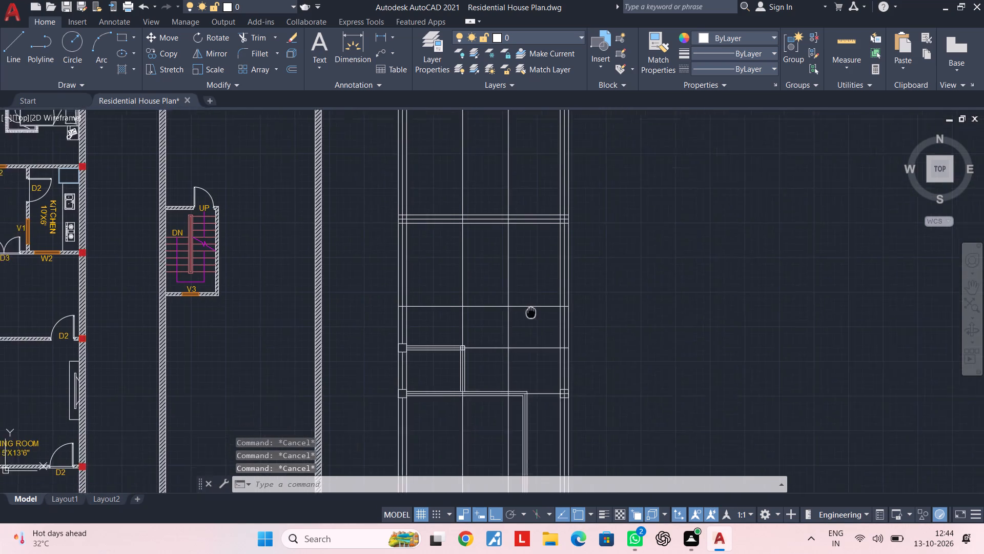
{"action": "middle_click_drag", "start_coordinate": [531, 312], "coordinate": [507, 288]}
{"action": "key", "text": "Escape"}
{"action": "key", "text": "Escape"}
{"action": "key", "text": "Escape"}
{"action": "key", "text": "Escape"}
{"action": "middle_click_drag", "start_coordinate": [502, 321], "coordinate": [482, 280]}
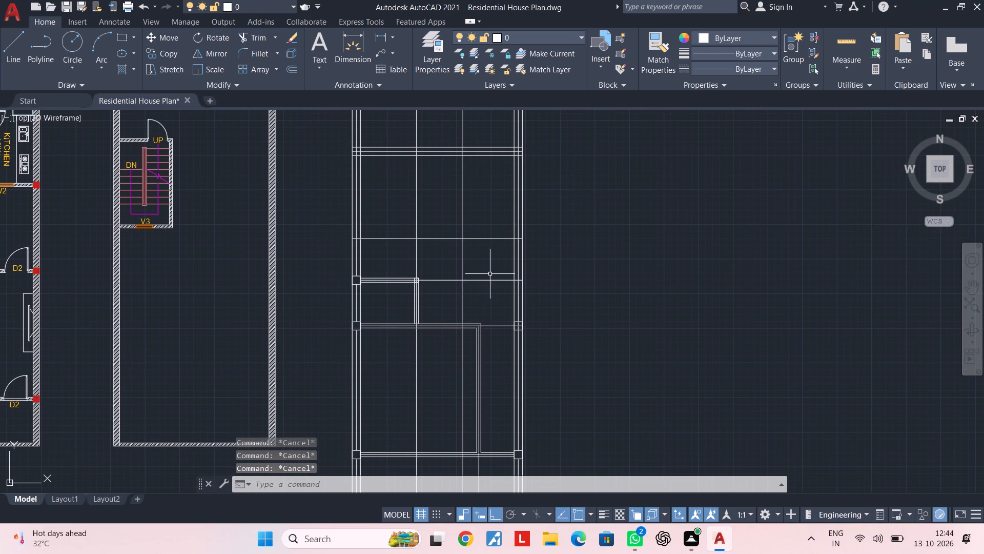
Copy the right-side column at the second-lowest interior beam up to the horizontal centreline just below the uppermost interior beam.
{"action": "scroll", "coordinate": [492, 263], "scroll_direction": "up", "scroll_amount": 1}
{"action": "middle_click_drag", "start_coordinate": [492, 239], "coordinate": [484, 246]}
{"action": "left_click", "coordinate": [503, 335]}
{"action": "left_click", "coordinate": [562, 411]}
{"action": "type", "text": "CO"}
{"action": "key", "text": "space"}
{"action": "scroll", "coordinate": [525, 367], "scroll_direction": "up", "scroll_amount": 2}
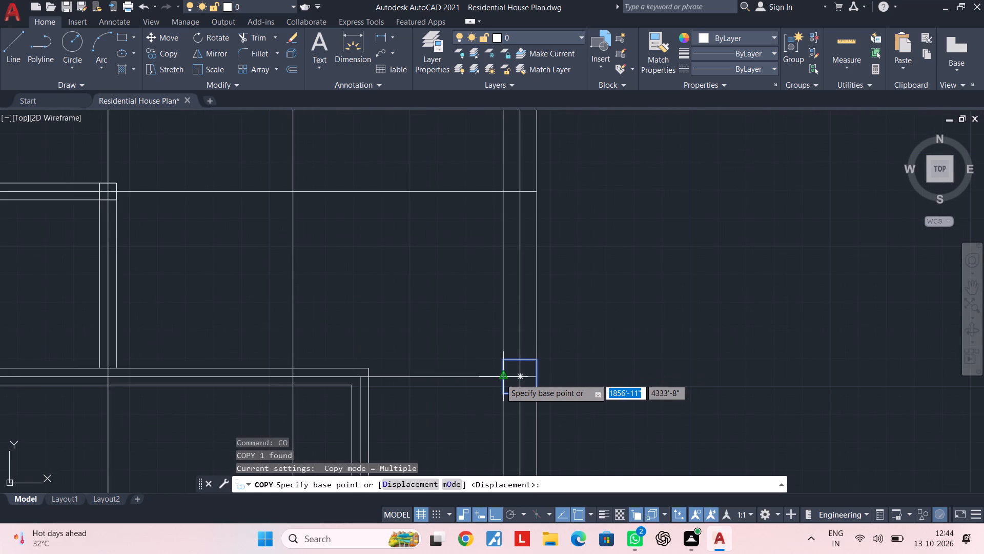
{"action": "left_click", "coordinate": [500, 379]}
{"action": "scroll", "coordinate": [500, 363], "scroll_direction": "down", "scroll_amount": 3}
{"action": "middle_click_drag", "start_coordinate": [504, 271], "coordinate": [510, 341]}
{"action": "scroll", "coordinate": [510, 350], "scroll_direction": "up", "scroll_amount": 3}
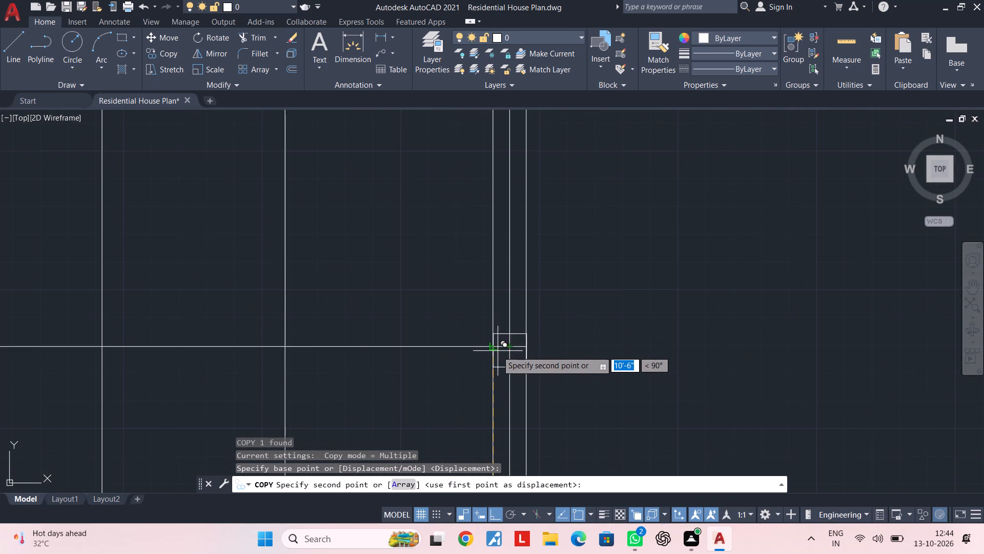
{"action": "left_click", "coordinate": [493, 350]}
{"action": "key", "text": "Escape"}
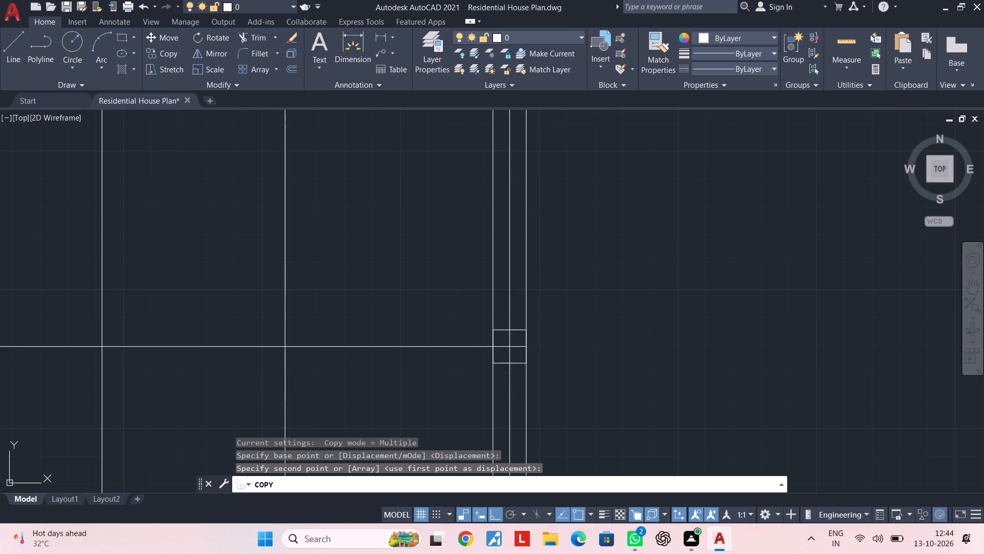
{"action": "key", "text": "Escape"}
{"action": "key", "text": "Escape"}
Copy that new right-side column up to the right end of the uppermost interior beam, centred on its centreline.
{"action": "scroll", "coordinate": [492, 351], "scroll_direction": "down", "scroll_amount": 3}
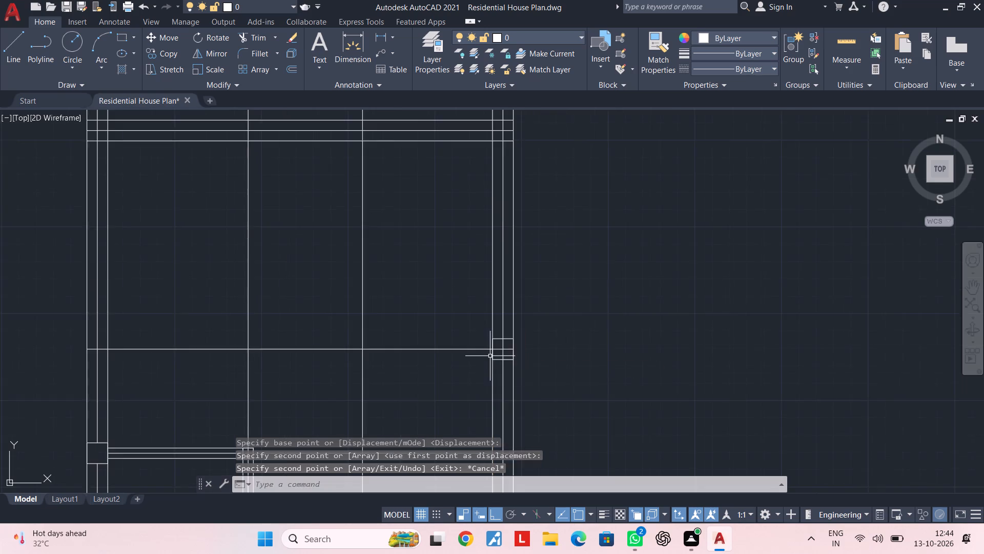
{"action": "scroll", "coordinate": [490, 356], "scroll_direction": "down", "scroll_amount": 2}
{"action": "middle_click_drag", "start_coordinate": [474, 328], "coordinate": [486, 402]}
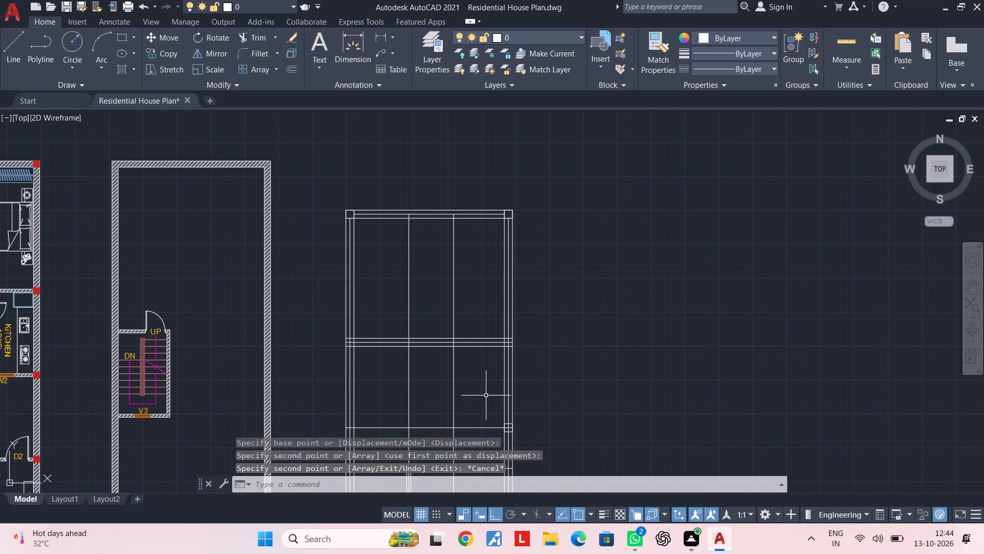
{"action": "key", "text": "Escape"}
{"action": "key", "text": "Escape"}
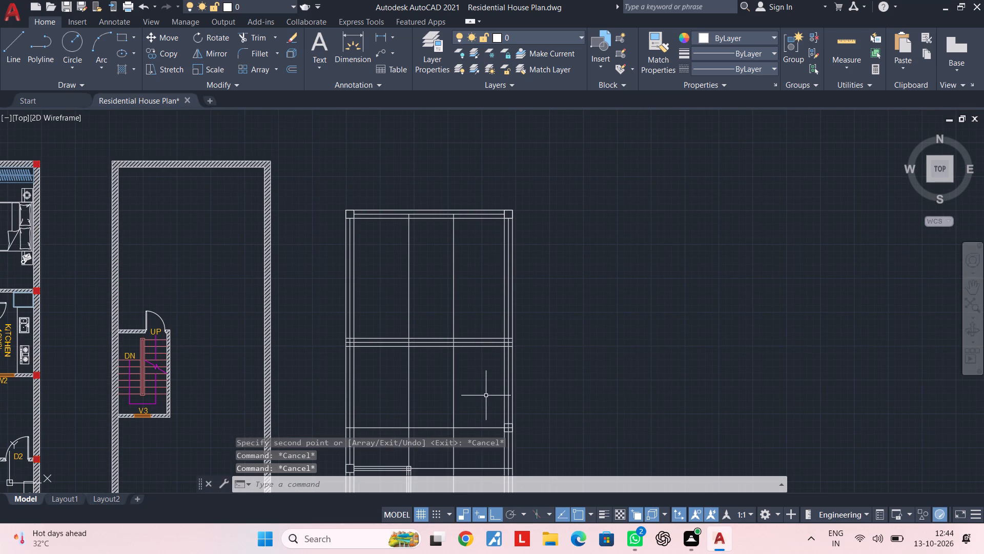
{"action": "middle_click_drag", "start_coordinate": [517, 406], "coordinate": [496, 349]}
{"action": "scroll", "coordinate": [481, 348], "scroll_direction": "up", "scroll_amount": 3}
{"action": "middle_click_drag", "start_coordinate": [473, 374], "coordinate": [452, 285]}
{"action": "left_click", "coordinate": [424, 287]}
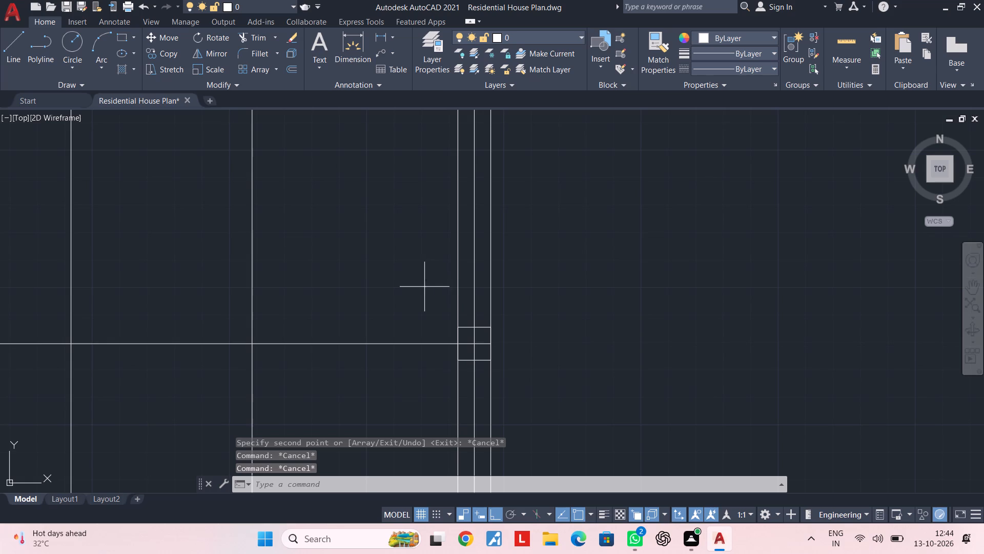
{"action": "left_click", "coordinate": [518, 372]}
{"action": "type", "text": "CO"}
{"action": "key", "text": "space"}
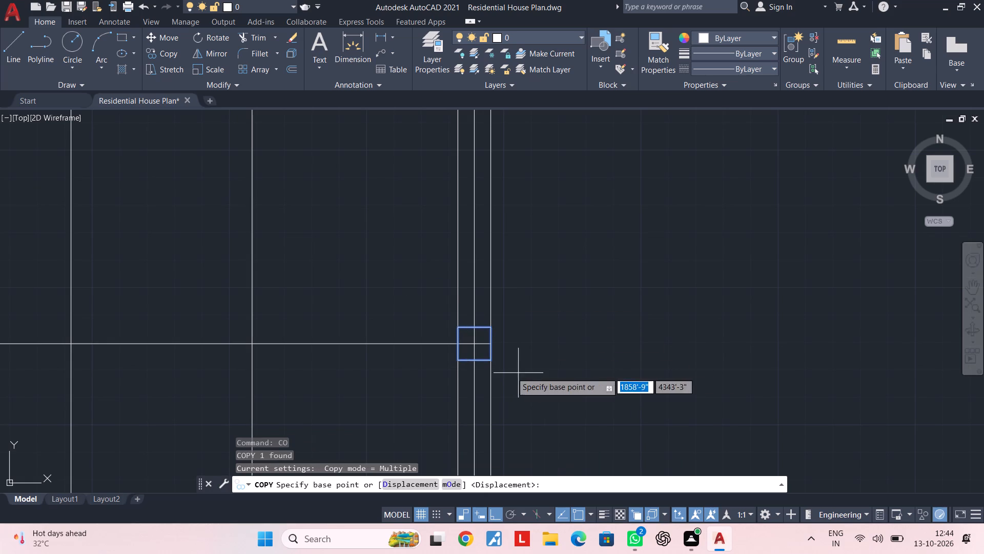
{"action": "left_click", "coordinate": [456, 345]}
{"action": "scroll", "coordinate": [461, 328], "scroll_direction": "down", "scroll_amount": 3}
{"action": "middle_click_drag", "start_coordinate": [462, 255], "coordinate": [466, 303]}
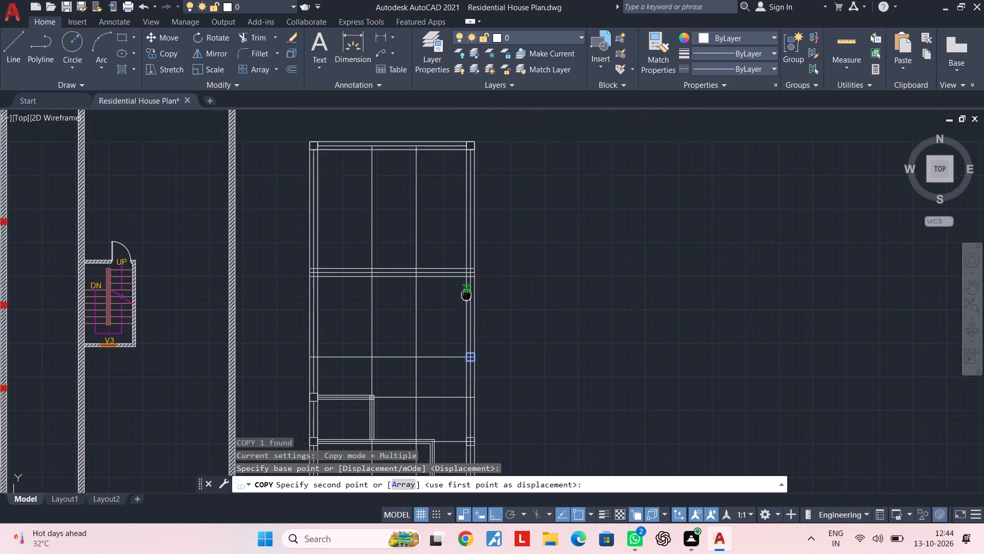
{"action": "middle_click_drag", "start_coordinate": [466, 303], "coordinate": [462, 327]}
{"action": "scroll", "coordinate": [461, 324], "scroll_direction": "up", "scroll_amount": 3}
{"action": "left_click", "coordinate": [454, 274]}
{"action": "key", "text": "Escape"}
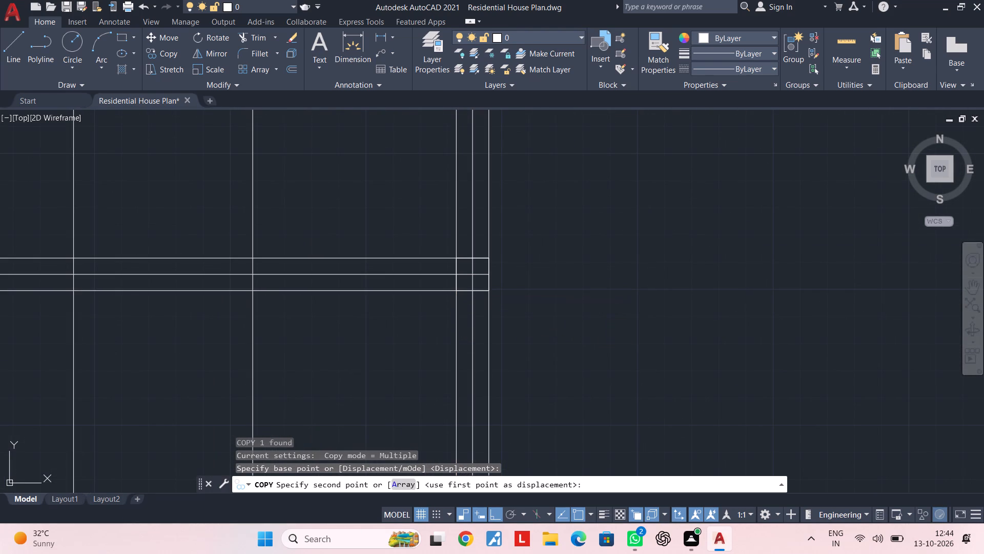
{"action": "key", "text": "Escape"}
{"action": "key", "text": "Escape"}
{"action": "key", "text": "Escape"}
{"action": "key", "text": "Escape"}
{"action": "key", "text": "Escape"}
{"action": "key", "text": "Escape"}
{"action": "key", "text": "Escape"}
{"action": "key", "text": "Escape"}
{"action": "key", "text": "Escape"}
{"action": "key", "text": "Escape"}
{"action": "key", "text": "Escape"}
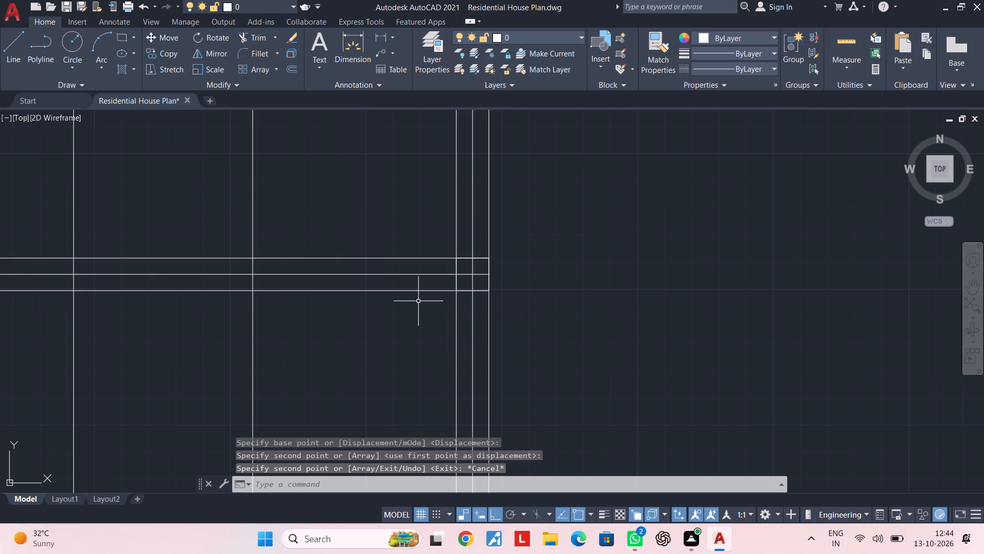
{"action": "key", "text": "Escape"}
{"action": "key", "text": "Escape"}
{"action": "key", "text": "Escape"}
{"action": "key", "text": "Escape"}
Delete the upper and lower edge lines of the uppermost interior beam, keeping its centreline.
{"action": "left_click", "coordinate": [426, 260]}
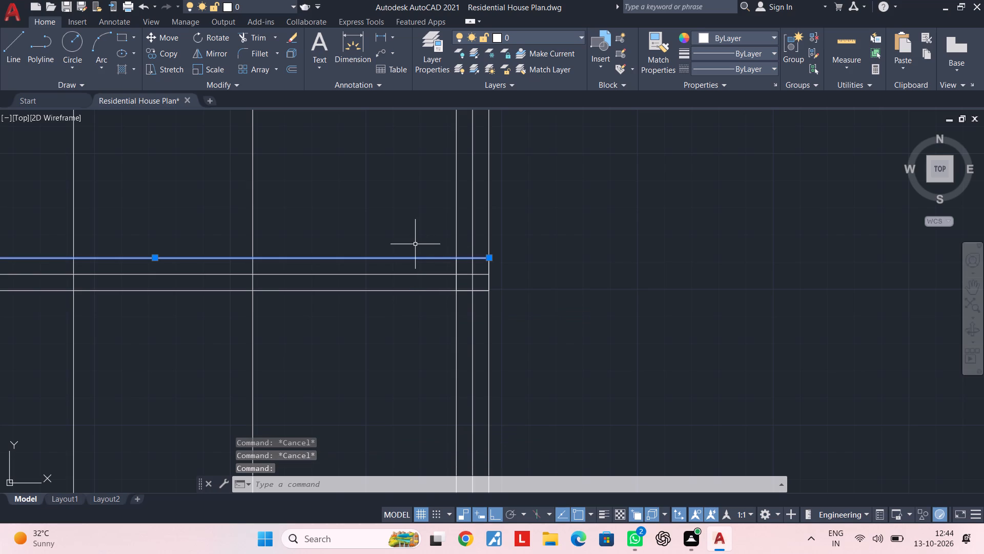
{"action": "key", "text": "Delete"}
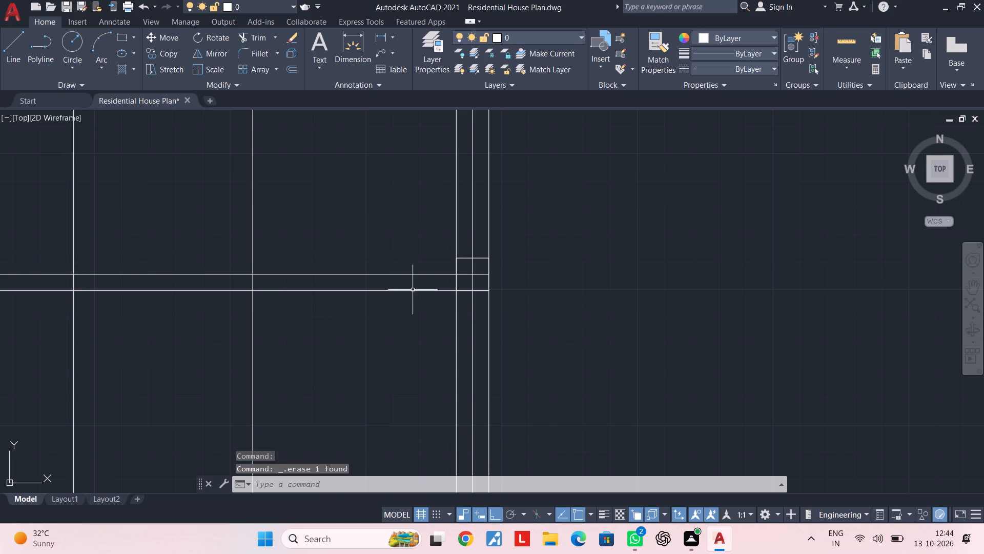
{"action": "left_click", "coordinate": [412, 291]}
{"action": "key", "text": "Delete"}
{"action": "key", "text": "Escape"}
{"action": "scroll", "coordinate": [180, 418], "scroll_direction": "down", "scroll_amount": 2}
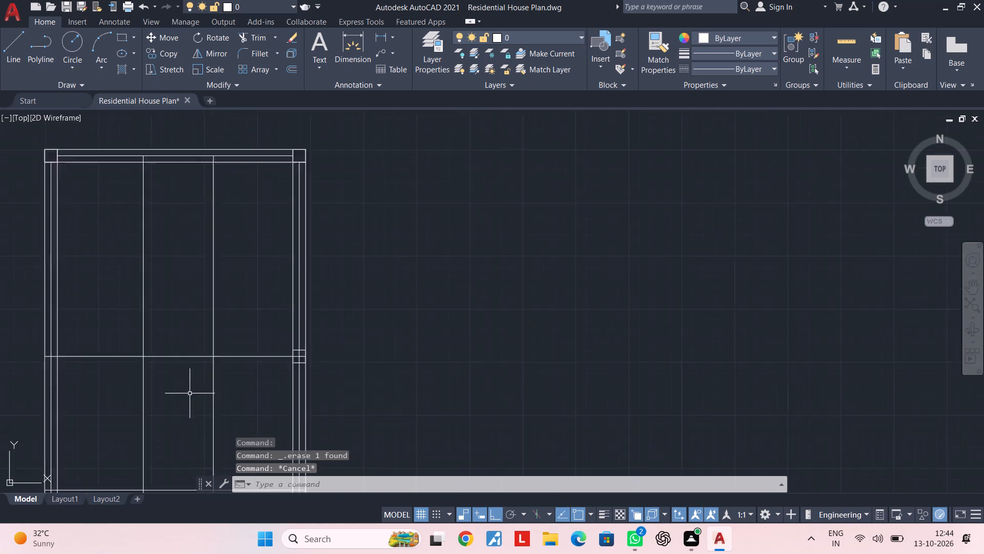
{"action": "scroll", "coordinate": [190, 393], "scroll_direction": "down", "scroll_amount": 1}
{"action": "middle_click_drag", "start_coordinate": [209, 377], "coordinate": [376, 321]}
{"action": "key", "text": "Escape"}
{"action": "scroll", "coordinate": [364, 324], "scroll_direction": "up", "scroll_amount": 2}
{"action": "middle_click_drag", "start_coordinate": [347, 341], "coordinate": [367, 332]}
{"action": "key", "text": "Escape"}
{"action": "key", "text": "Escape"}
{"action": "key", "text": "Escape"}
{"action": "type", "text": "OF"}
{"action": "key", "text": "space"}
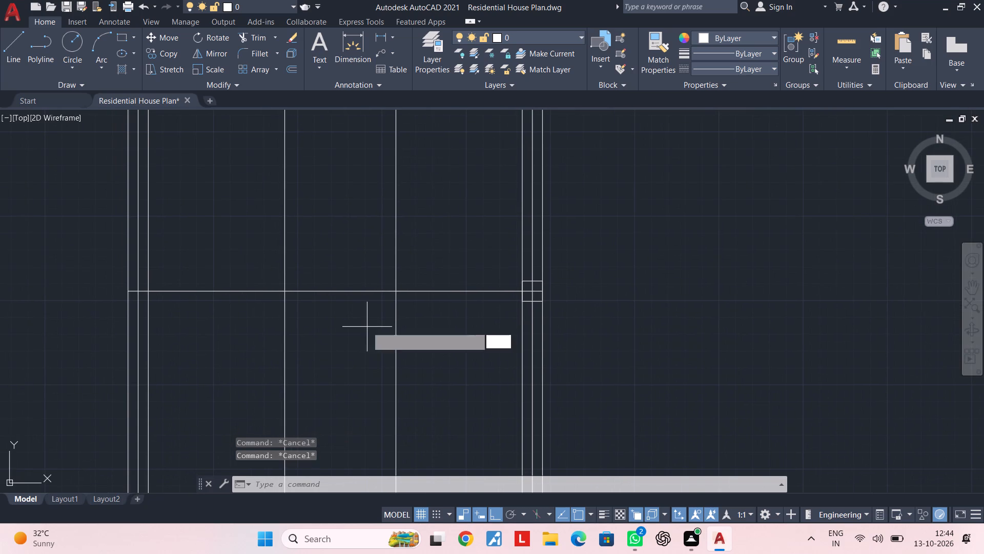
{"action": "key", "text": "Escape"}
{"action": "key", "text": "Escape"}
Copy the left-side column at the short horizontal beam up to the left wall beam's junction with the uppermost interior centreline.
{"action": "scroll", "coordinate": [313, 373], "scroll_direction": "down", "scroll_amount": 2}
{"action": "middle_click_drag", "start_coordinate": [314, 364], "coordinate": [314, 272]}
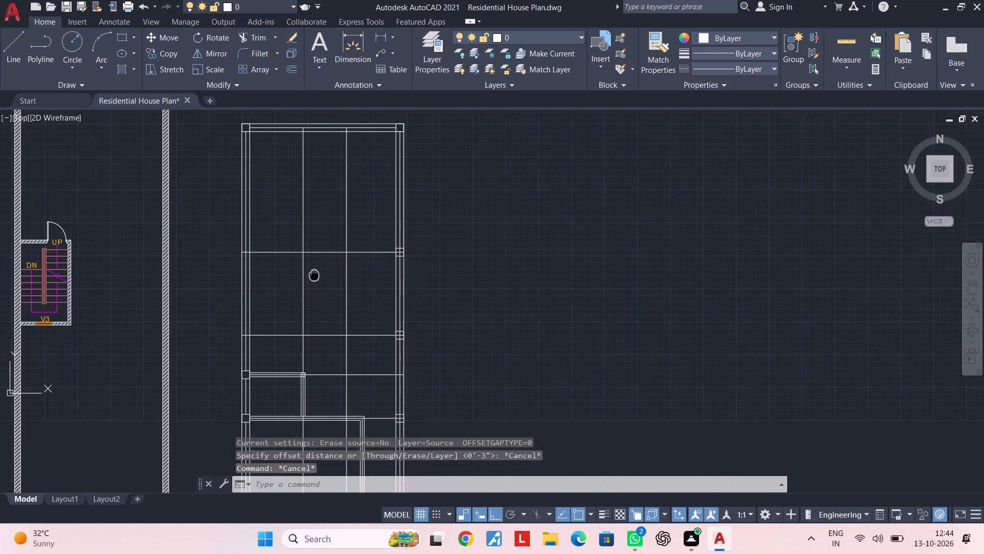
{"action": "middle_click_drag", "start_coordinate": [314, 272], "coordinate": [314, 270]}
{"action": "middle_click_drag", "start_coordinate": [256, 358], "coordinate": [263, 329]}
{"action": "scroll", "coordinate": [245, 337], "scroll_direction": "up", "scroll_amount": 2}
{"action": "left_click", "coordinate": [233, 330]}
{"action": "left_click", "coordinate": [279, 366]}
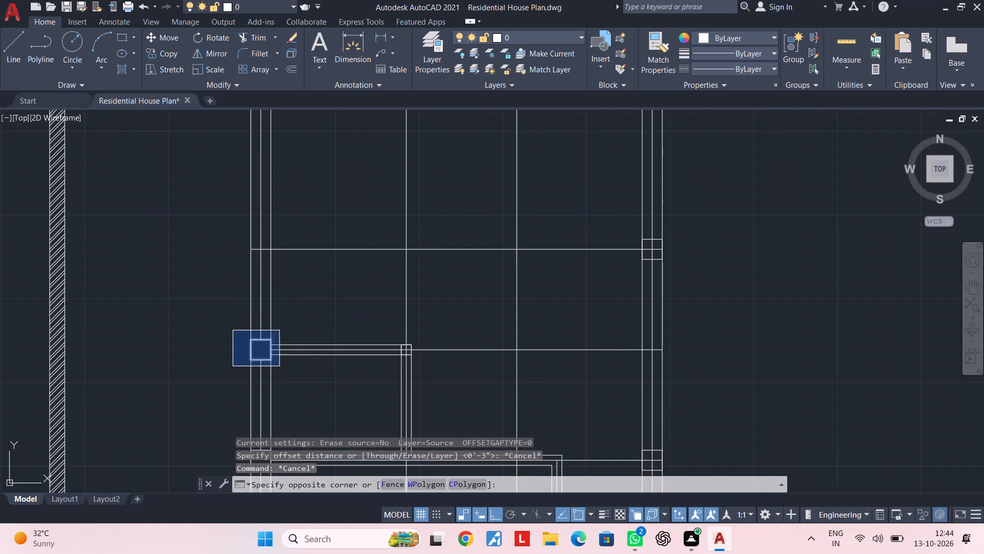
{"action": "key", "text": "c"}
{"action": "key", "text": "o"}
{"action": "key", "text": "space"}
{"action": "scroll", "coordinate": [271, 352], "scroll_direction": "up", "scroll_amount": 3}
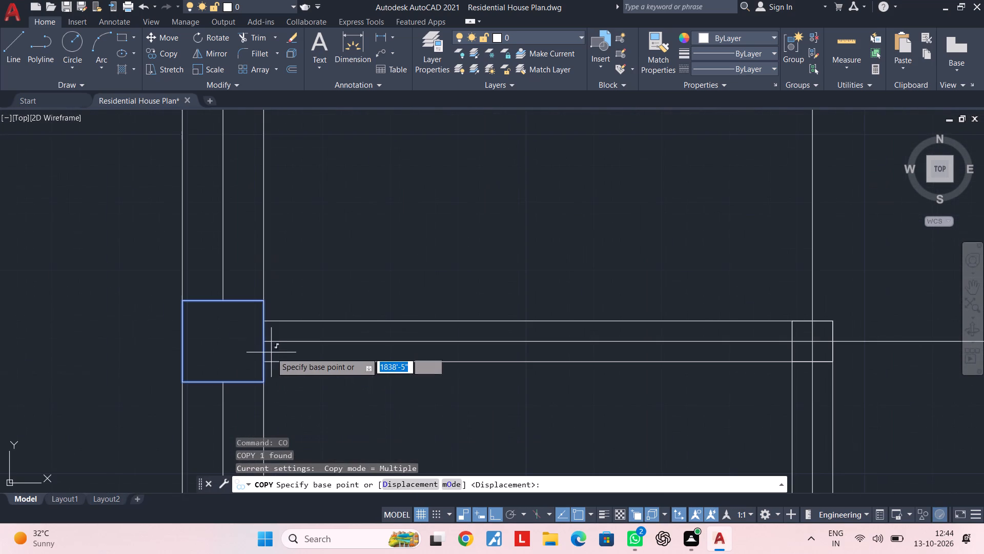
{"action": "left_click", "coordinate": [264, 346]}
{"action": "scroll", "coordinate": [262, 319], "scroll_direction": "down", "scroll_amount": 4}
{"action": "middle_click_drag", "start_coordinate": [268, 225], "coordinate": [269, 337]}
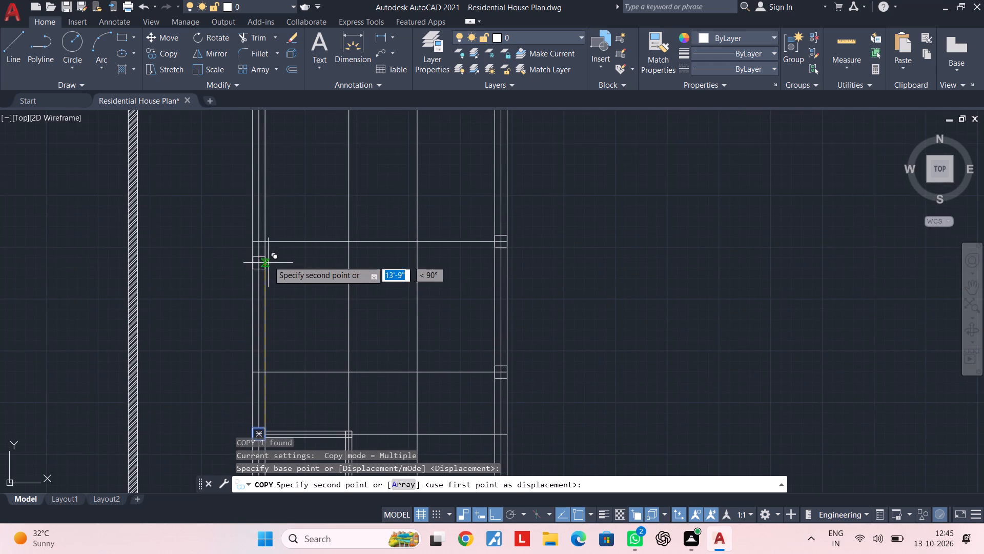
{"action": "scroll", "coordinate": [268, 255], "scroll_direction": "up", "scroll_amount": 2}
{"action": "left_click", "coordinate": [258, 217]}
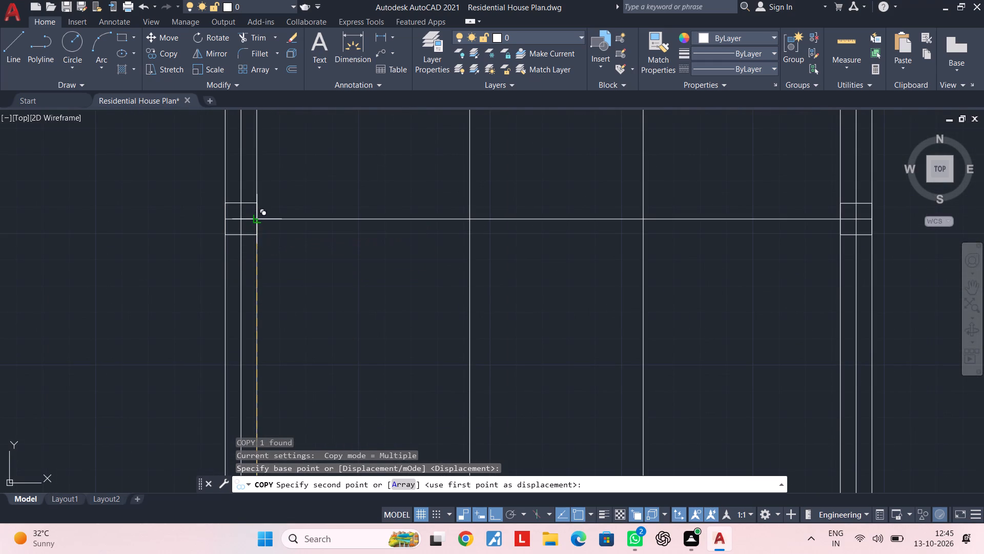
{"action": "key", "text": "Escape"}
{"action": "key", "text": "Escape"}
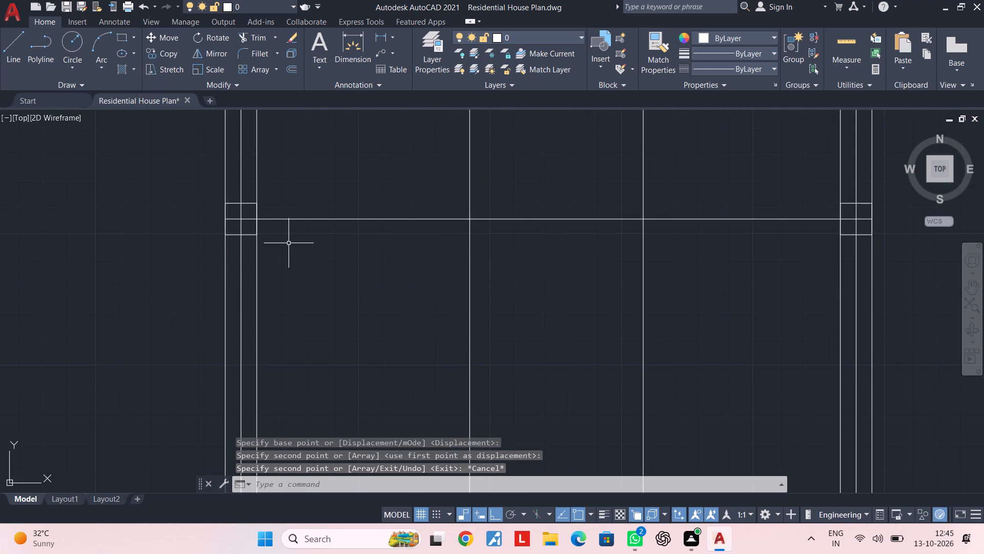
Offset the uppermost interior horizontal centreline 3" above and below to form the beam edges.
{"action": "middle_click_drag", "start_coordinate": [310, 230], "coordinate": [144, 230]}
{"action": "key", "text": "Escape"}
{"action": "key", "text": "Escape"}
{"action": "middle_click_drag", "start_coordinate": [199, 233], "coordinate": [199, 253]}
{"action": "key", "text": "Escape"}
{"action": "key", "text": "Escape"}
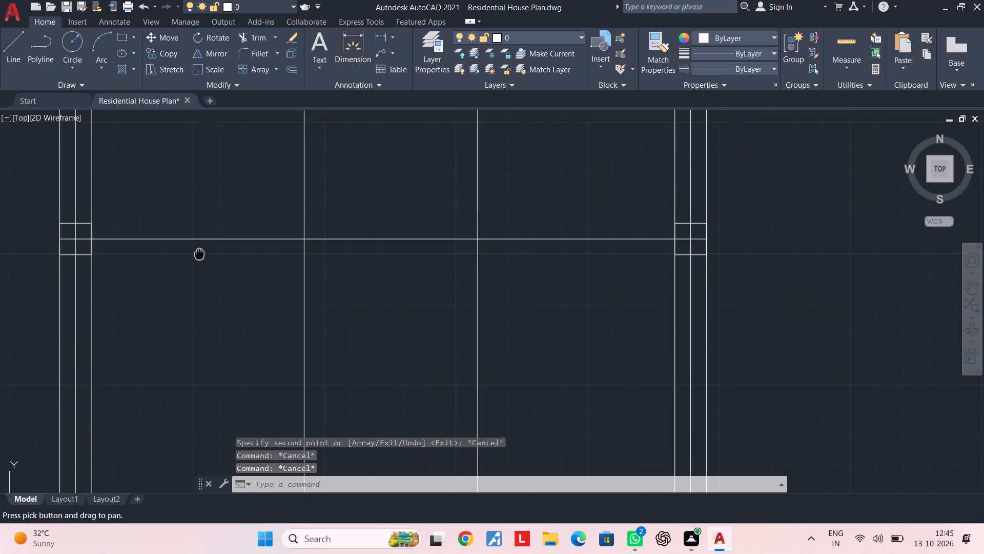
{"action": "key", "text": "Escape"}
{"action": "key", "text": "Escape"}
{"action": "type", "text": "OF"}
{"action": "key", "text": "space"}
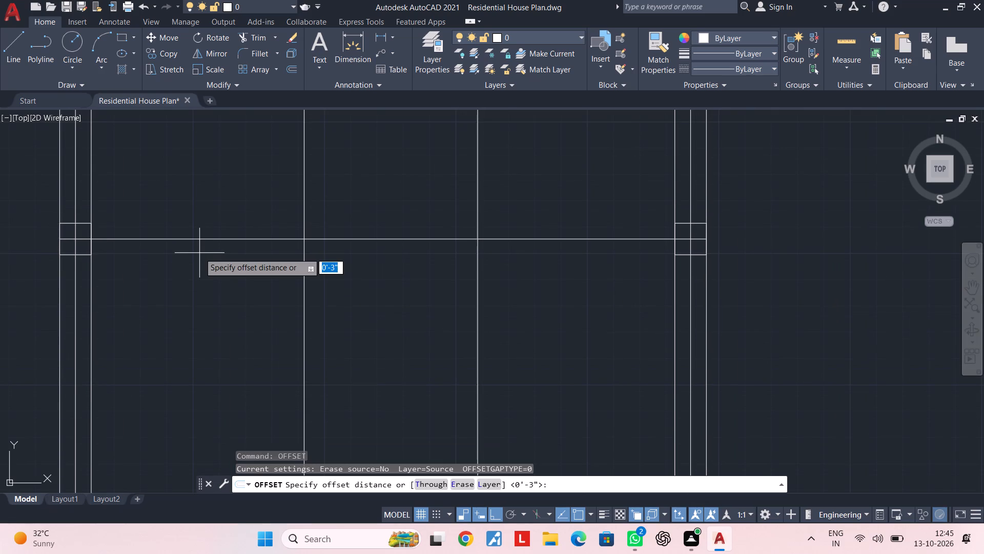
{"action": "type", "text": "3\""}
{"action": "key", "text": "Return"}
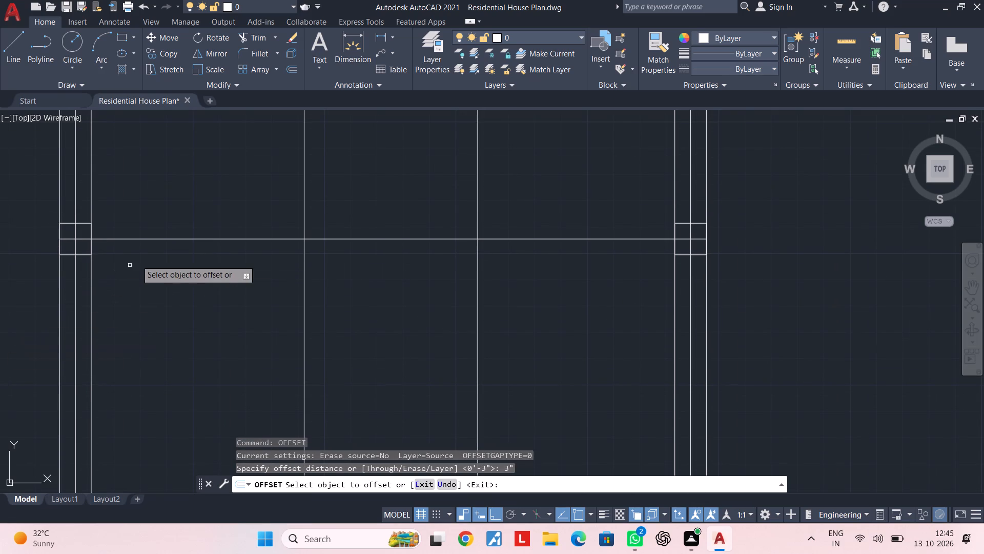
{"action": "left_click", "coordinate": [142, 240]}
{"action": "left_click", "coordinate": [151, 211]}
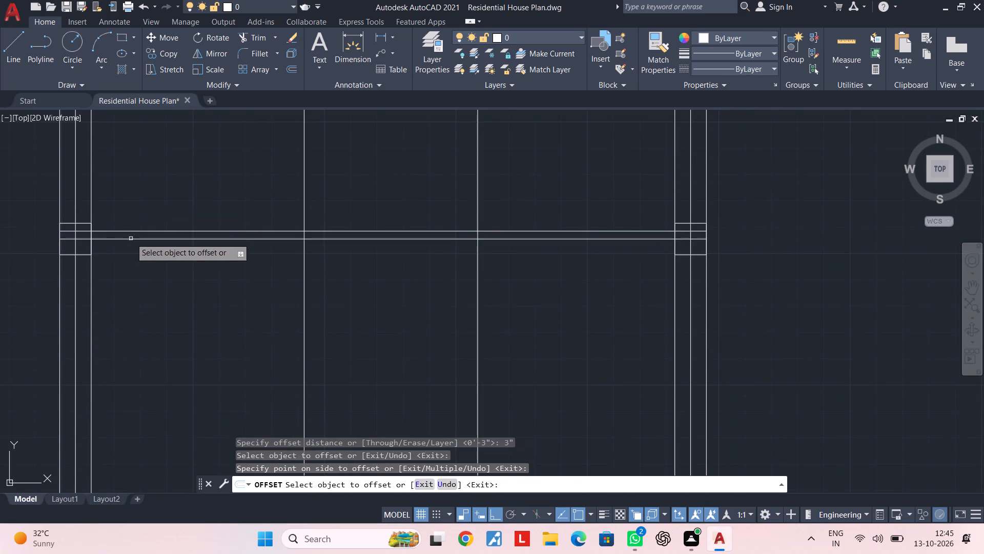
{"action": "left_click", "coordinate": [131, 238]}
{"action": "left_click", "coordinate": [124, 259]}
{"action": "key", "text": "Escape"}
Trim away the beam lines and wall centreline inside the left column of the uppermost interior beam.
{"action": "type", "text": "TR"}
{"action": "key", "text": "space"}
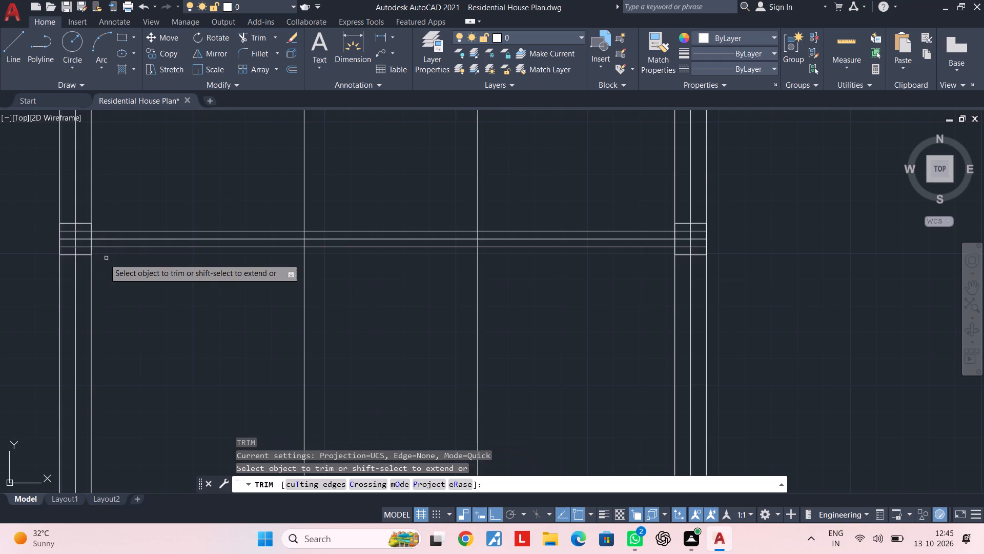
{"action": "scroll", "coordinate": [80, 227], "scroll_direction": "up", "scroll_amount": 2}
{"action": "left_click", "coordinate": [80, 228]}
{"action": "left_click", "coordinate": [82, 284]}
{"action": "left_click", "coordinate": [76, 280]}
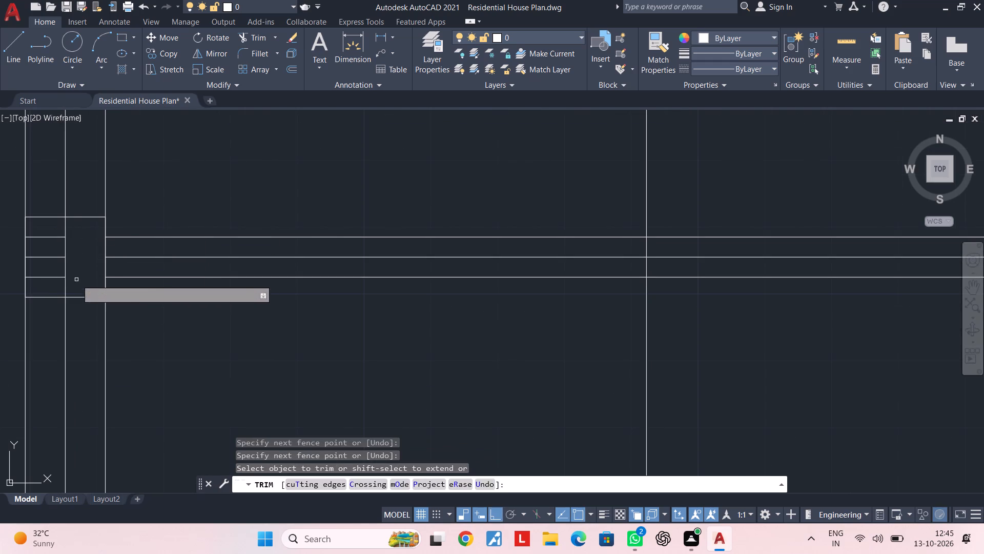
{"action": "left_click", "coordinate": [56, 285]}
{"action": "left_click", "coordinate": [49, 284]}
{"action": "left_click", "coordinate": [49, 236]}
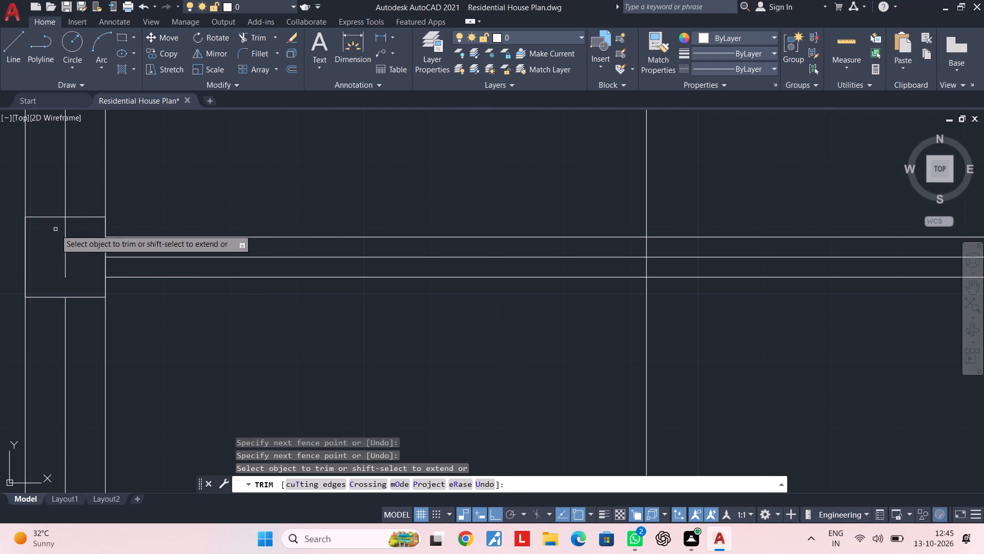
{"action": "left_click", "coordinate": [55, 229]}
{"action": "left_click", "coordinate": [72, 227]}
Trim away the beam lines and wall centreline inside the right column of the uppermost interior beam.
{"action": "scroll", "coordinate": [94, 267], "scroll_direction": "down", "scroll_amount": 3}
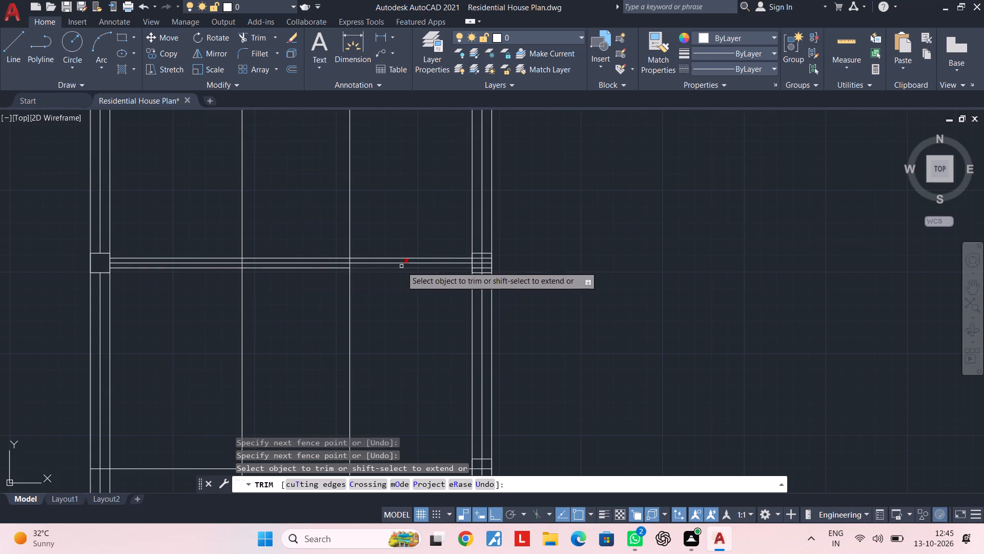
{"action": "scroll", "coordinate": [486, 255], "scroll_direction": "up", "scroll_amount": 3}
{"action": "left_click", "coordinate": [472, 254]}
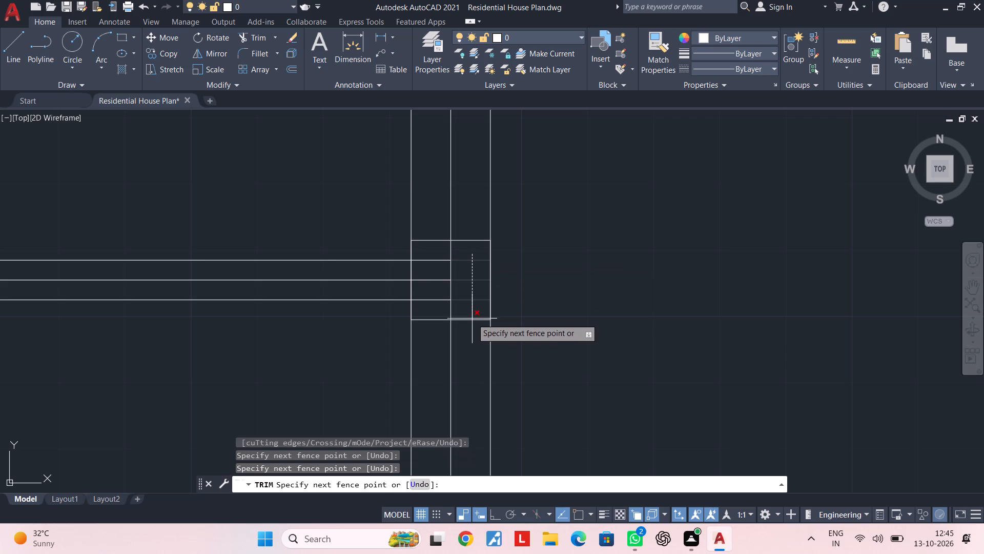
{"action": "left_click", "coordinate": [472, 313]}
{"action": "left_click", "coordinate": [460, 313]}
{"action": "left_click", "coordinate": [440, 311]}
{"action": "left_click", "coordinate": [437, 309]}
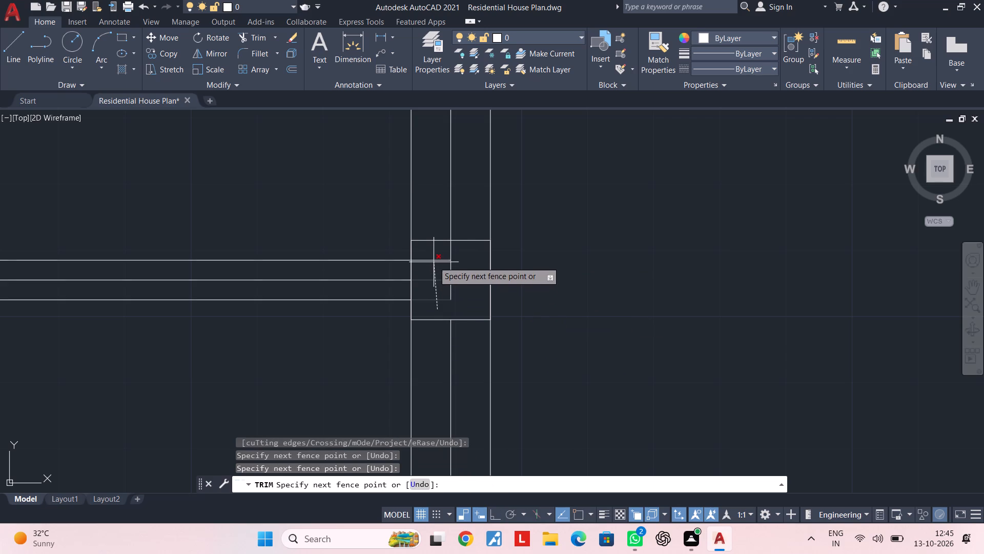
{"action": "left_click", "coordinate": [434, 257]}
{"action": "left_click", "coordinate": [438, 254]}
{"action": "left_click", "coordinate": [459, 252]}
{"action": "key", "text": "Escape"}
Offset the right-hand interior vertical centreline 3" to both sides to form the vertical beam edges.
{"action": "scroll", "coordinate": [447, 278], "scroll_direction": "down", "scroll_amount": 2}
{"action": "middle_click_drag", "start_coordinate": [445, 280], "coordinate": [523, 265]}
{"action": "key", "text": "Escape"}
{"action": "middle_click_drag", "start_coordinate": [408, 286], "coordinate": [556, 269]}
{"action": "key", "text": "Escape"}
{"action": "scroll", "coordinate": [490, 281], "scroll_direction": "down", "scroll_amount": 2}
{"action": "middle_click_drag", "start_coordinate": [497, 282], "coordinate": [508, 265]}
{"action": "middle_click_drag", "start_coordinate": [517, 266], "coordinate": [500, 230]}
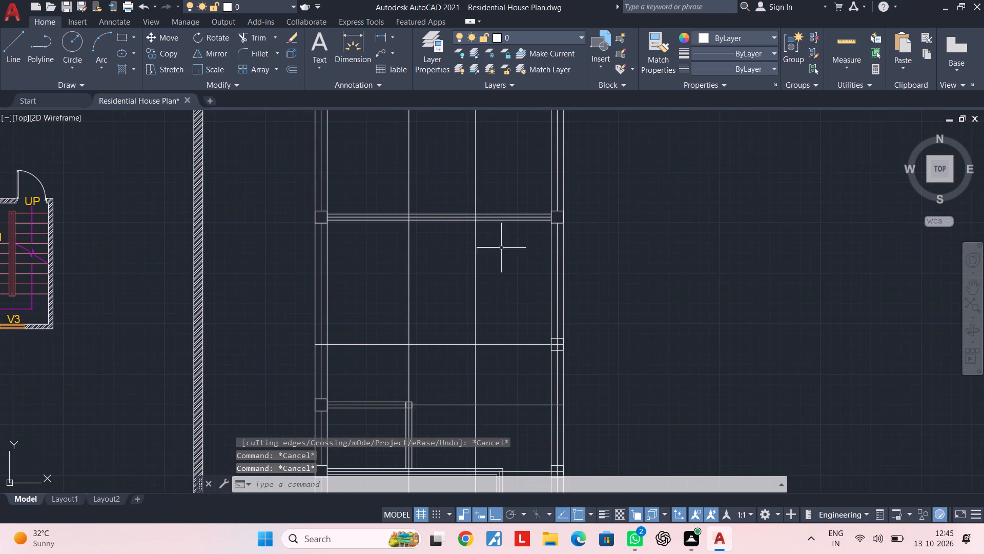
{"action": "middle_click_drag", "start_coordinate": [501, 249], "coordinate": [479, 247]}
{"action": "key", "text": "Escape"}
{"action": "key", "text": "Escape"}
{"action": "key", "text": "Escape"}
{"action": "key", "text": "Escape"}
{"action": "key", "text": "Escape"}
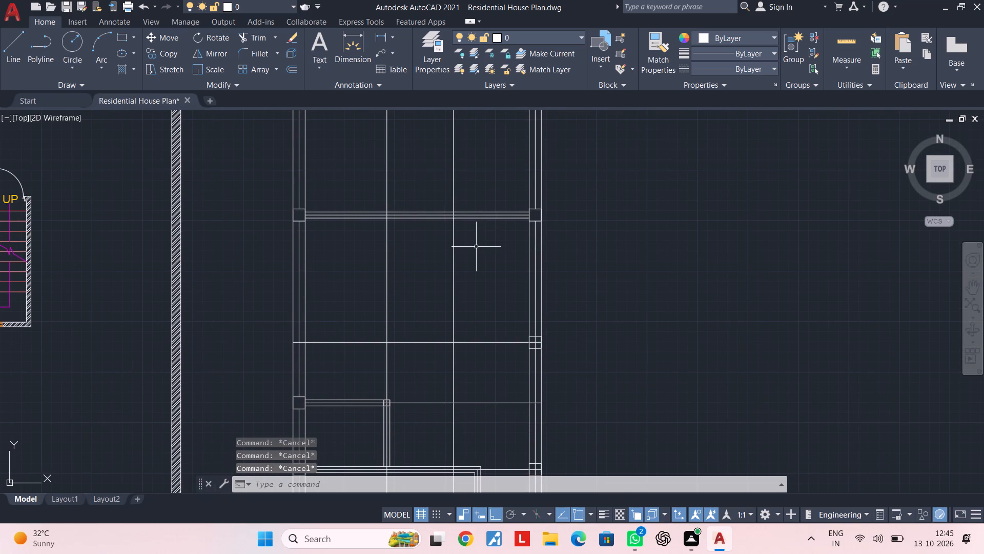
{"action": "key", "text": "Escape"}
{"action": "type", "text": "OF 3\""}
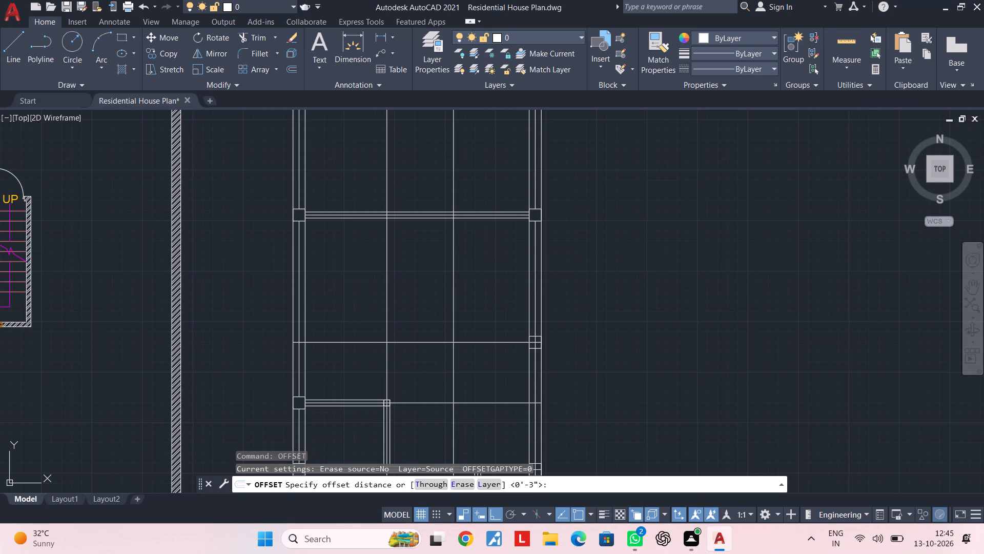
{"action": "key", "text": "Return"}
{"action": "scroll", "coordinate": [464, 245], "scroll_direction": "up", "scroll_amount": 1}
{"action": "double_click", "coordinate": [445, 244]}
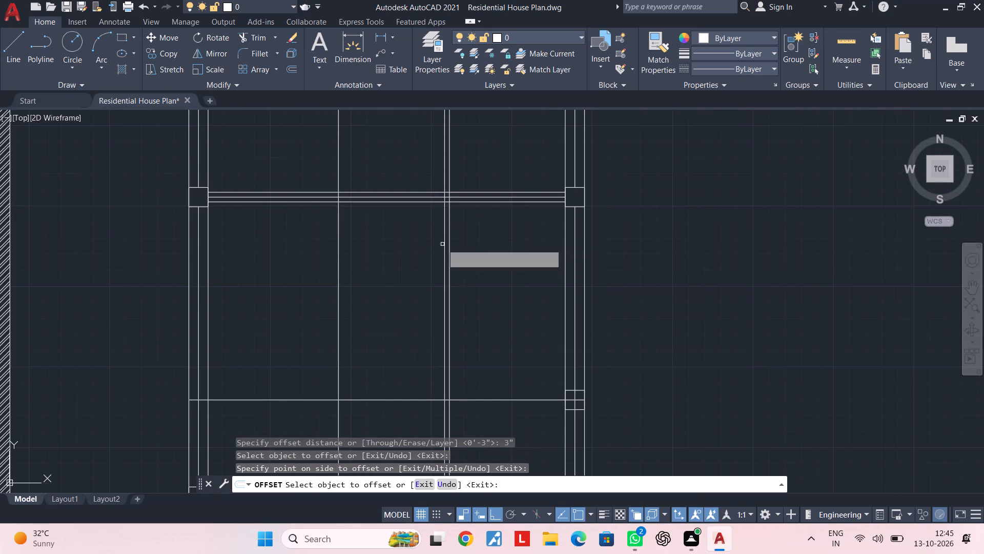
{"action": "left_click", "coordinate": [445, 244]}
{"action": "left_click", "coordinate": [397, 249]}
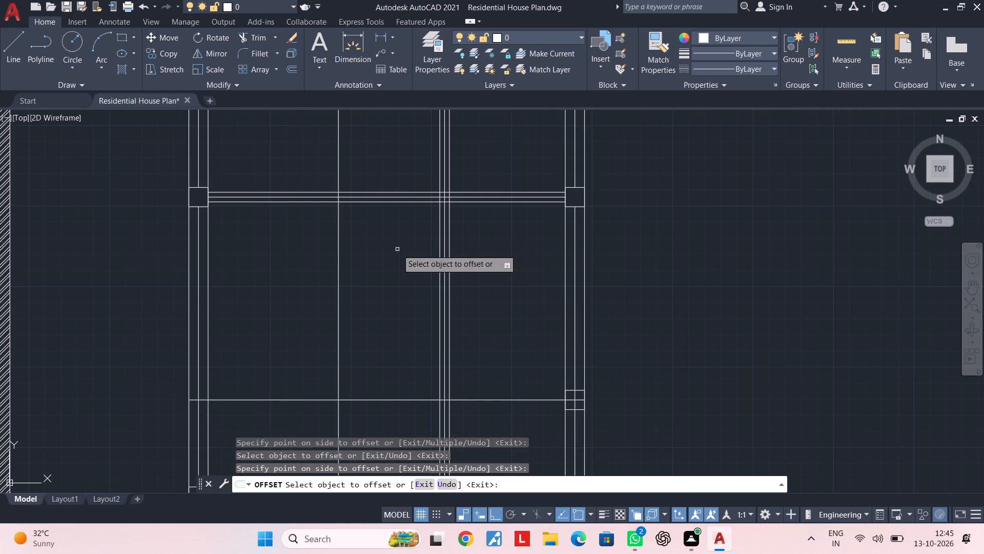
{"action": "key", "text": "Escape"}
{"action": "key", "text": "Escape"}
Trim the new vertical beam's edge lines back to the lower edge of the uppermost interior horizontal beam.
{"action": "type", "text": "TR"}
{"action": "key", "text": "space"}
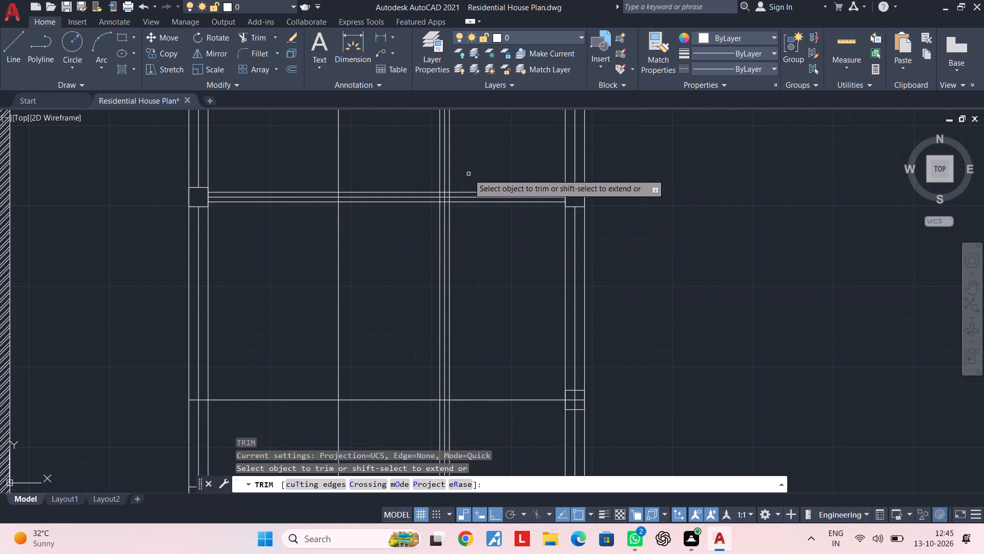
{"action": "scroll", "coordinate": [455, 178], "scroll_direction": "up", "scroll_amount": 2}
{"action": "left_click", "coordinate": [437, 195]}
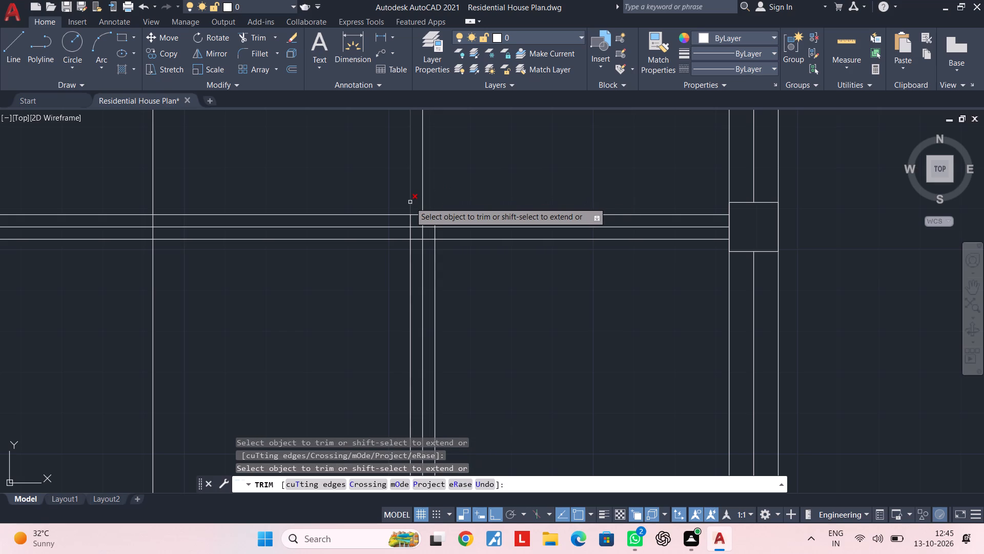
{"action": "left_click", "coordinate": [410, 202]}
{"action": "left_click", "coordinate": [407, 219]}
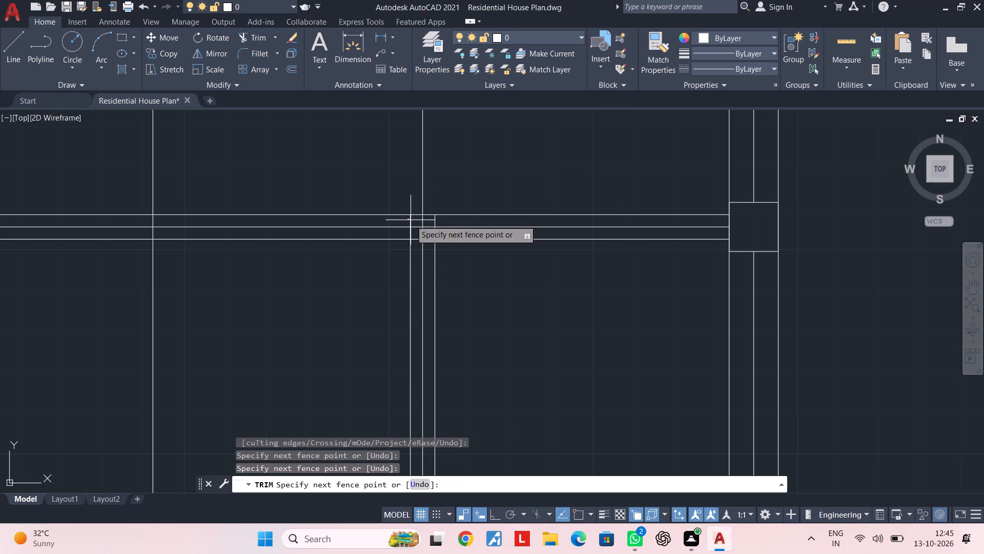
{"action": "left_click", "coordinate": [411, 220]}
{"action": "left_click", "coordinate": [434, 216]}
{"action": "left_click", "coordinate": [434, 217]}
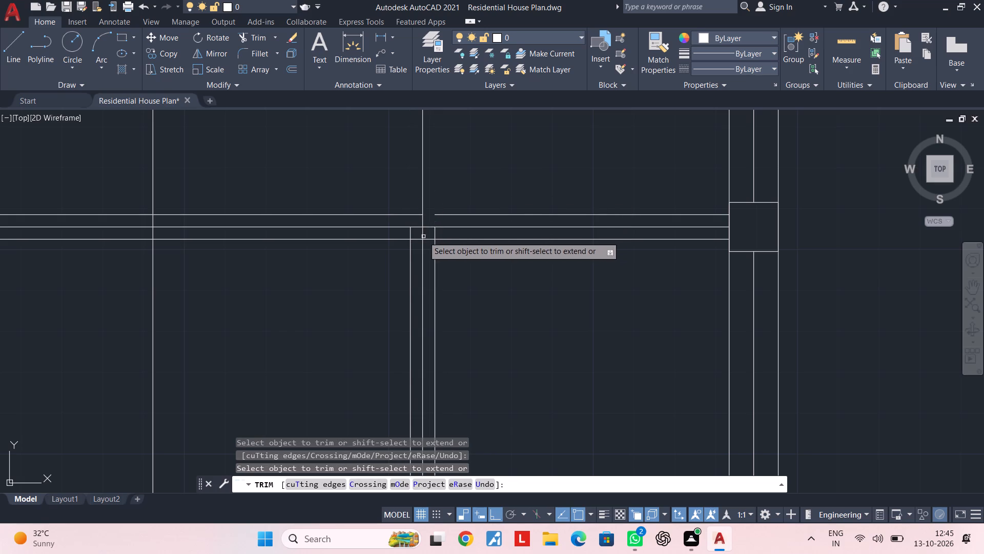
{"action": "scroll", "coordinate": [440, 234], "scroll_direction": "up", "scroll_amount": 1}
{"action": "left_click", "coordinate": [430, 233]}
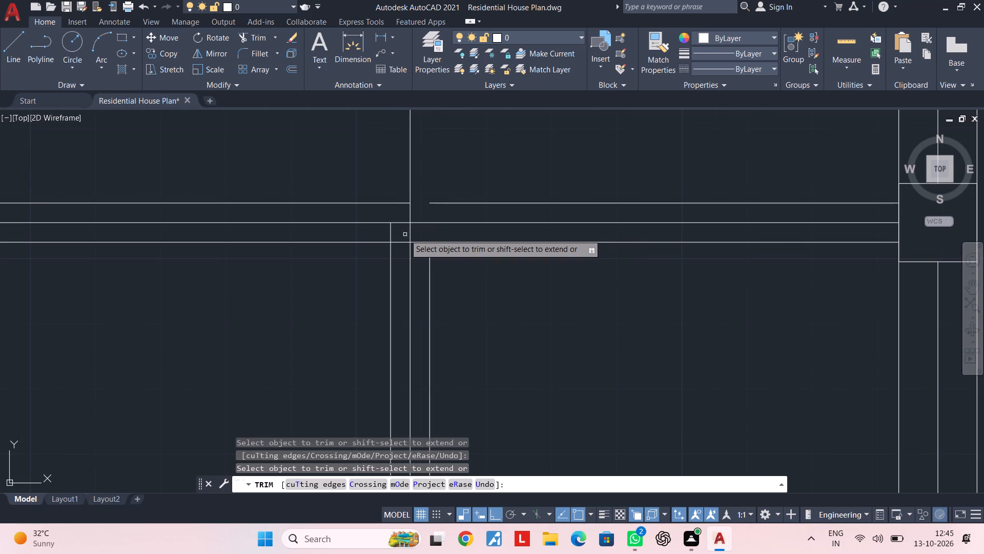
{"action": "left_click", "coordinate": [390, 236]}
{"action": "key", "text": "Escape"}
{"action": "key", "text": "Escape"}
Extend the uppermost interior beam's upper edge line across the gap beside the right-hand interior vertical centreline.
{"action": "type", "text": "EX"}
{"action": "key", "text": "space"}
{"action": "left_click", "coordinate": [432, 204]}
{"action": "key", "text": "Escape"}
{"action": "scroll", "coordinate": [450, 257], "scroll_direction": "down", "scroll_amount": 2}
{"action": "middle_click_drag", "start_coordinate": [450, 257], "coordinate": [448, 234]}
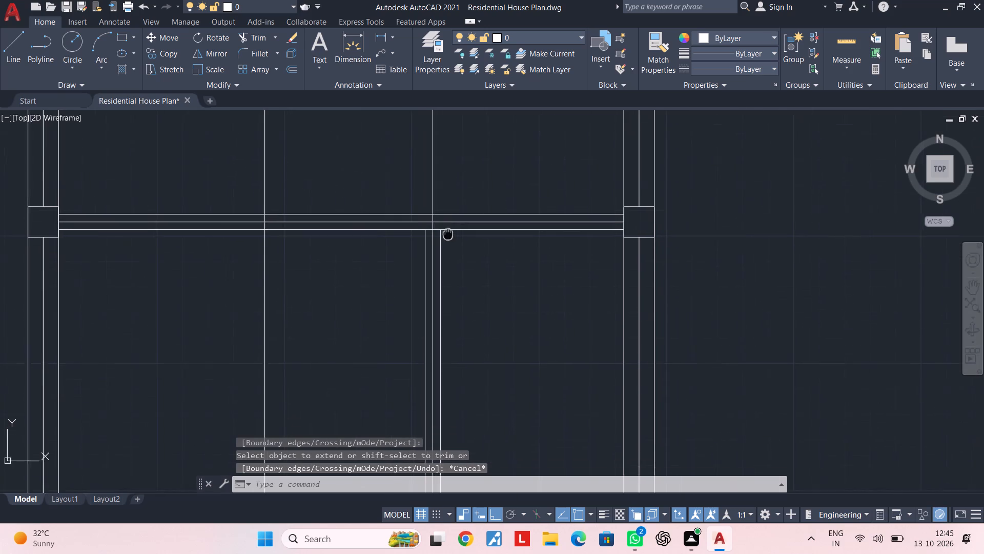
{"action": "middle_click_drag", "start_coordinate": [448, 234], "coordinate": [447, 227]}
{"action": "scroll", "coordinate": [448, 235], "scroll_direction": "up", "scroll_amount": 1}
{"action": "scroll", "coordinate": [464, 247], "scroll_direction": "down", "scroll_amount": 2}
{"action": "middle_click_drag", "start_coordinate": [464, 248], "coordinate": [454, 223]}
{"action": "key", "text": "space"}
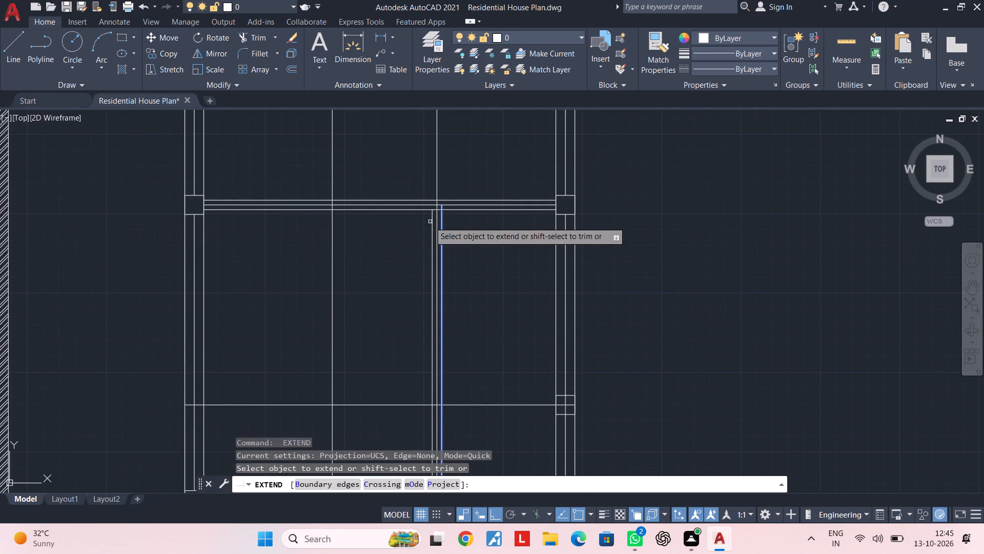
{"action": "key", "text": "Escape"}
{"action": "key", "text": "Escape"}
Trim the uppermost interior beam's lower edge line between the two edges of the vertical beam.
{"action": "type", "text": "TR"}
{"action": "key", "text": "space"}
{"action": "scroll", "coordinate": [434, 212], "scroll_direction": "up", "scroll_amount": 3}
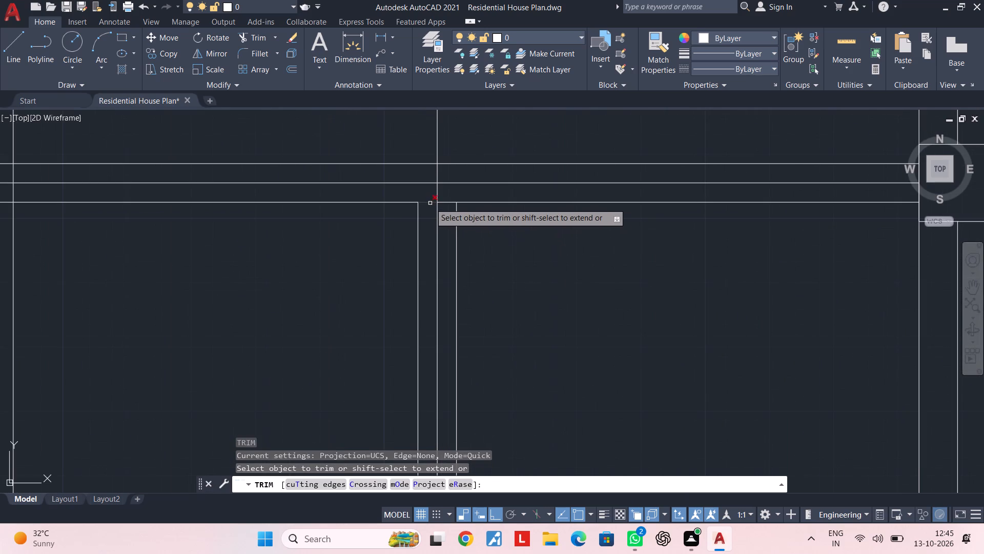
{"action": "left_click", "coordinate": [430, 203]}
{"action": "left_click", "coordinate": [446, 203]}
{"action": "scroll", "coordinate": [471, 247], "scroll_direction": "down", "scroll_amount": 4}
{"action": "middle_click_drag", "start_coordinate": [474, 245], "coordinate": [471, 226]}
{"action": "scroll", "coordinate": [471, 225], "scroll_direction": "up", "scroll_amount": 4}
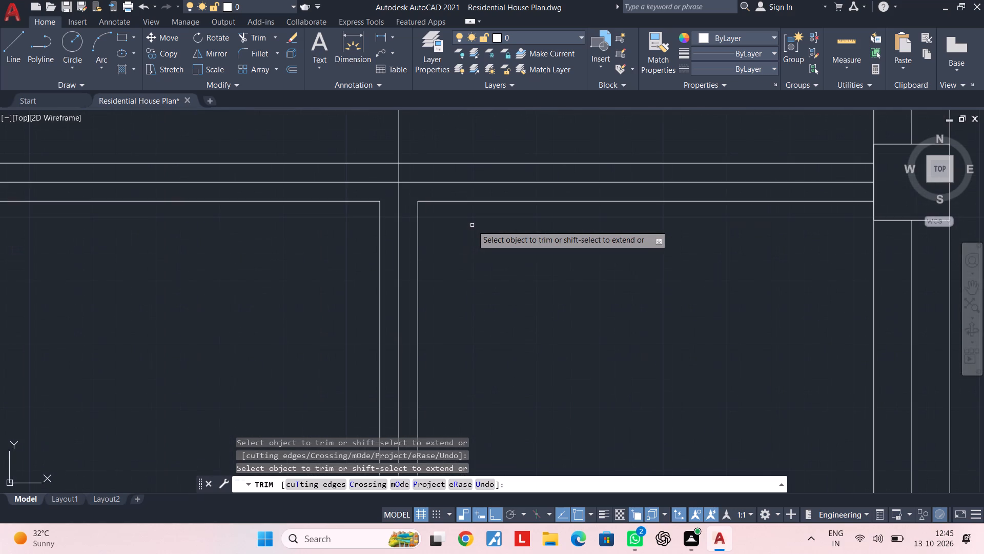
{"action": "scroll", "coordinate": [473, 226], "scroll_direction": "down", "scroll_amount": 2}
{"action": "middle_click_drag", "start_coordinate": [484, 234], "coordinate": [485, 226]}
{"action": "middle_click_drag", "start_coordinate": [493, 246], "coordinate": [486, 191]}
{"action": "key", "text": "Escape"}
Offset the horizontal centreline just below the uppermost interior beam 3" above and below to form beam edges.
{"action": "scroll", "coordinate": [518, 250], "scroll_direction": "down", "scroll_amount": 3}
{"action": "middle_click_drag", "start_coordinate": [514, 235], "coordinate": [503, 174]}
{"action": "key", "text": "Escape"}
{"action": "scroll", "coordinate": [510, 234], "scroll_direction": "up", "scroll_amount": 3}
{"action": "middle_click_drag", "start_coordinate": [488, 255], "coordinate": [484, 239]}
{"action": "key", "text": "Escape"}
{"action": "key", "text": "Escape"}
{"action": "key", "text": "Escape"}
{"action": "middle_click_drag", "start_coordinate": [487, 258], "coordinate": [463, 271]}
{"action": "key", "text": "Escape"}
{"action": "scroll", "coordinate": [469, 271], "scroll_direction": "down", "scroll_amount": 2}
{"action": "middle_click_drag", "start_coordinate": [470, 271], "coordinate": [455, 273]}
{"action": "key", "text": "Escape"}
{"action": "key", "text": "Escape"}
{"action": "key", "text": "Escape"}
{"action": "middle_click_drag", "start_coordinate": [456, 281], "coordinate": [456, 268]}
{"action": "scroll", "coordinate": [450, 270], "scroll_direction": "up", "scroll_amount": 3}
{"action": "middle_click_drag", "start_coordinate": [427, 272], "coordinate": [426, 281]}
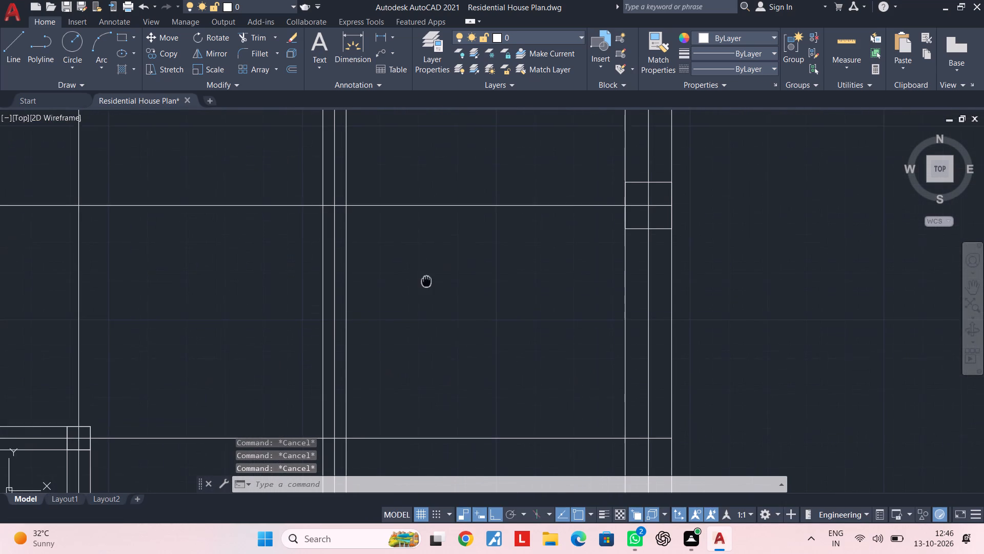
{"action": "middle_click_drag", "start_coordinate": [426, 281], "coordinate": [426, 284]}
{"action": "key", "text": "Escape"}
{"action": "type", "text": "OF"}
{"action": "key", "text": "space"}
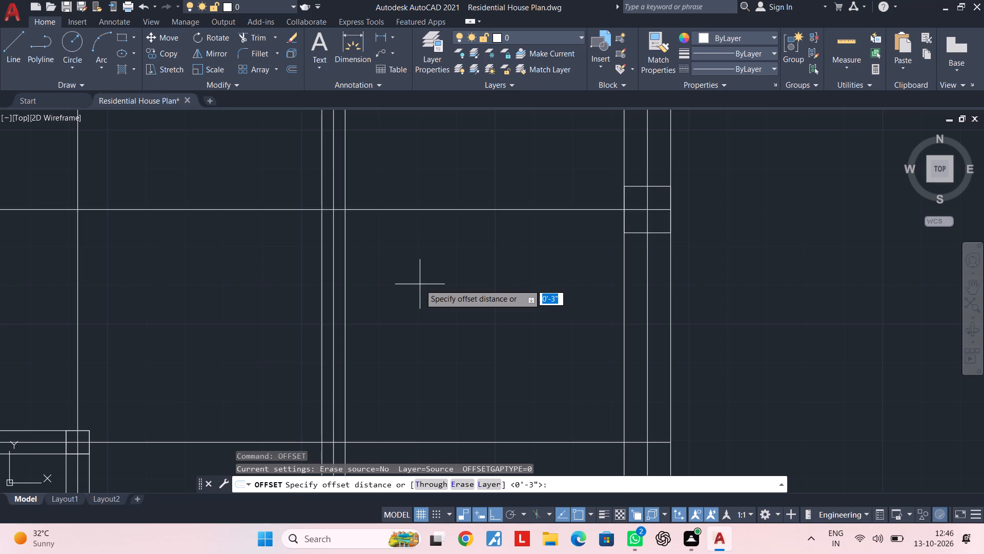
{"action": "type", "text": "3\""}
{"action": "key", "text": "Return"}
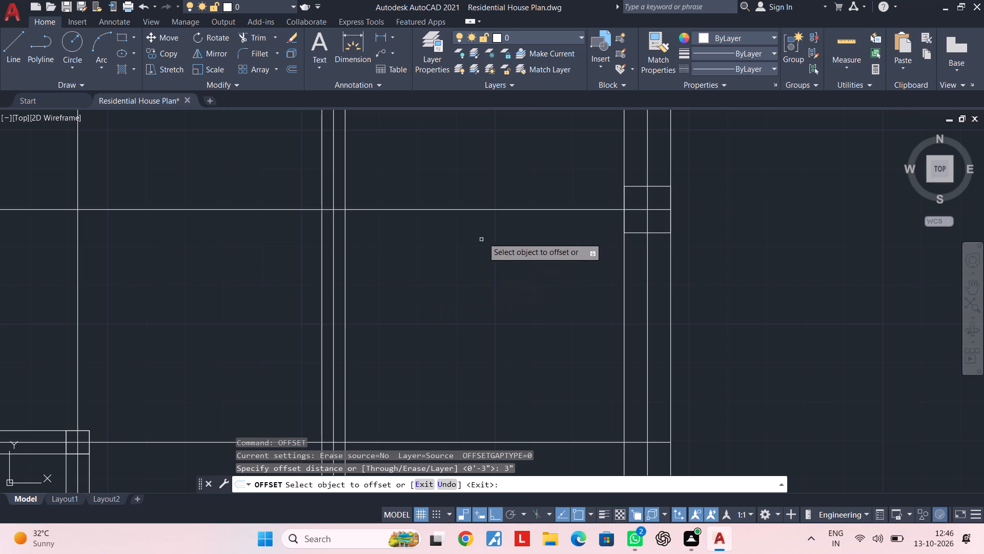
{"action": "double_click", "coordinate": [496, 210]}
{"action": "left_click", "coordinate": [496, 223]}
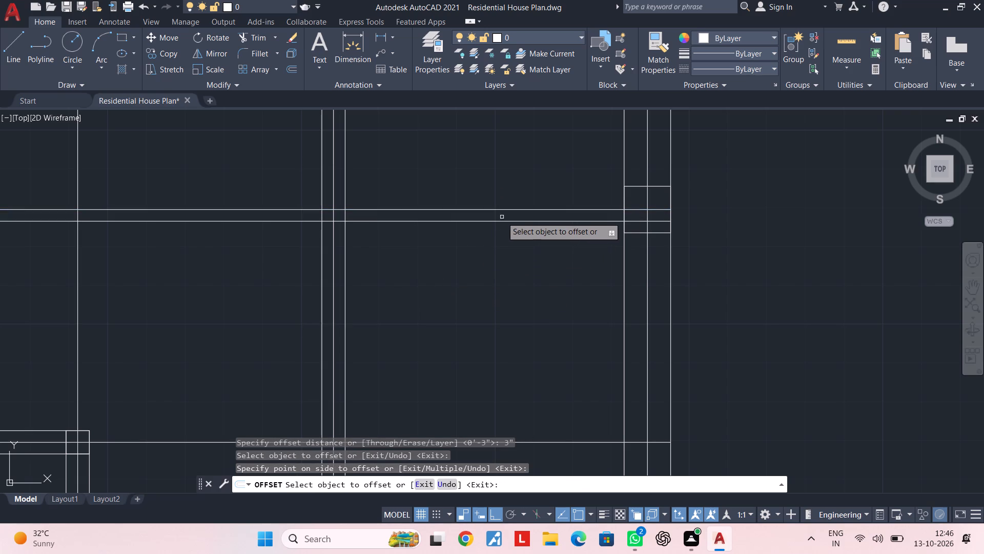
{"action": "left_click", "coordinate": [504, 210]}
{"action": "left_click", "coordinate": [504, 176]}
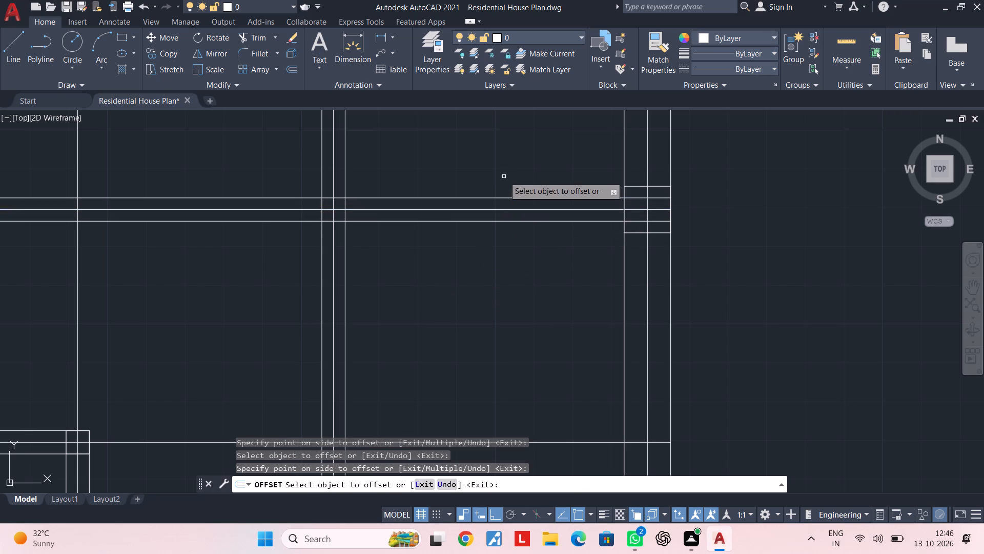
{"action": "key", "text": "Escape"}
{"action": "key", "text": "Escape"}
Trim the new horizontal beam's edges in the bay left of the vertical beam, and the vertical beam's edges directly below the horizontal beam.
{"action": "type", "text": "TR"}
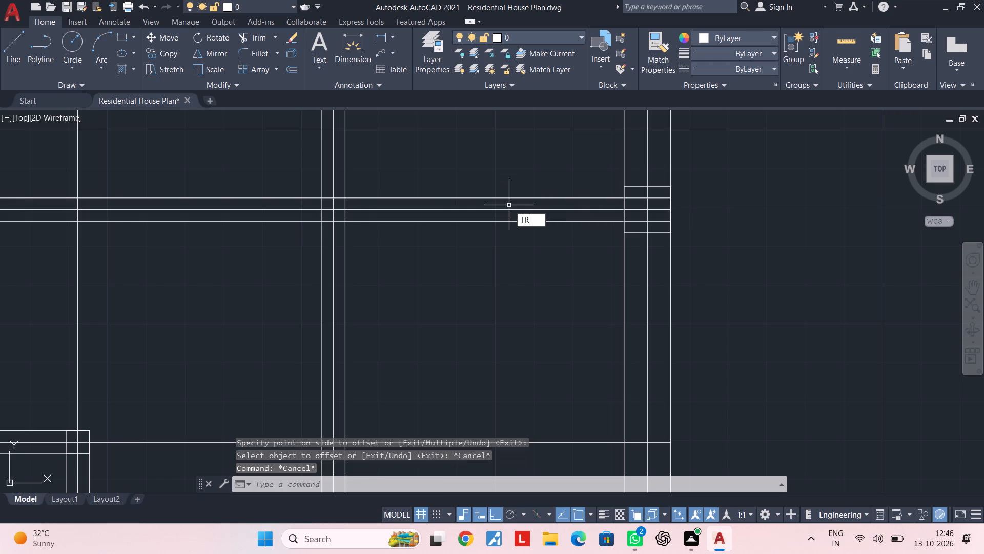
{"action": "key", "text": "space"}
{"action": "left_click", "coordinate": [311, 195]}
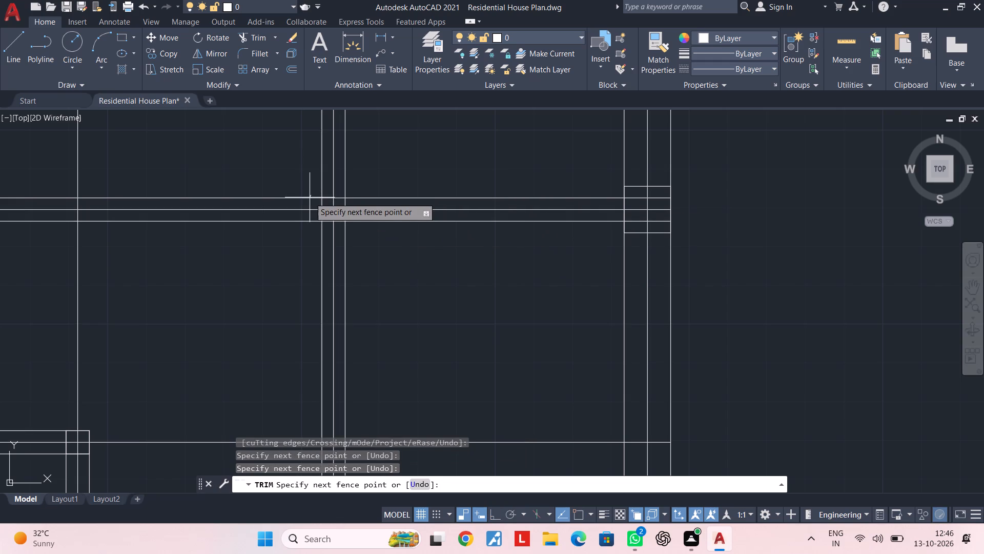
{"action": "left_click", "coordinate": [310, 199]}
{"action": "left_click", "coordinate": [303, 220]}
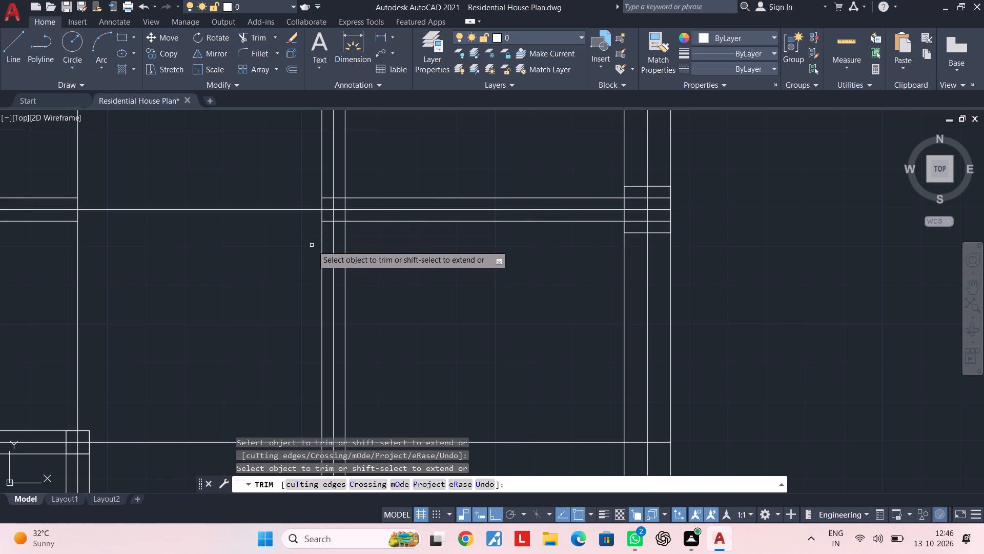
{"action": "left_click", "coordinate": [321, 246]}
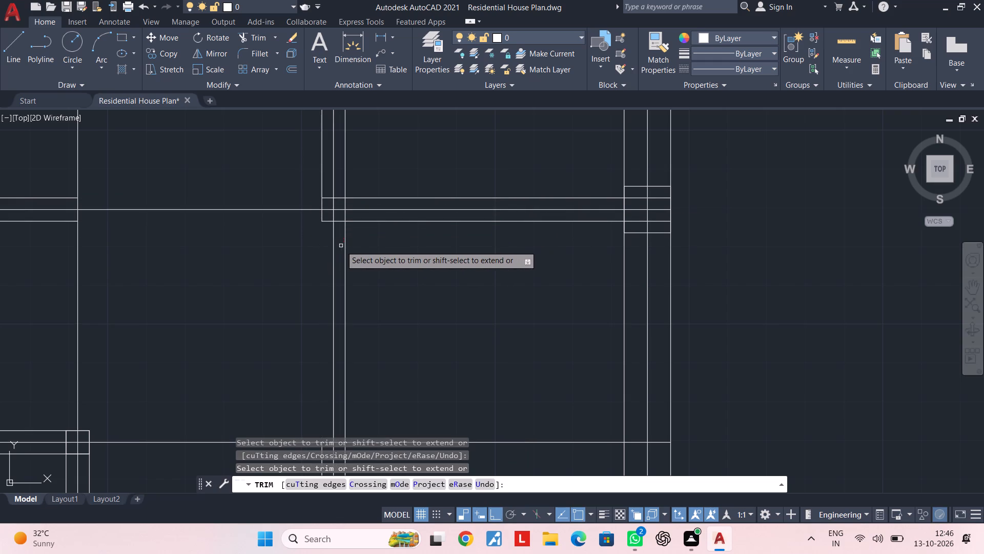
{"action": "left_click", "coordinate": [344, 243]}
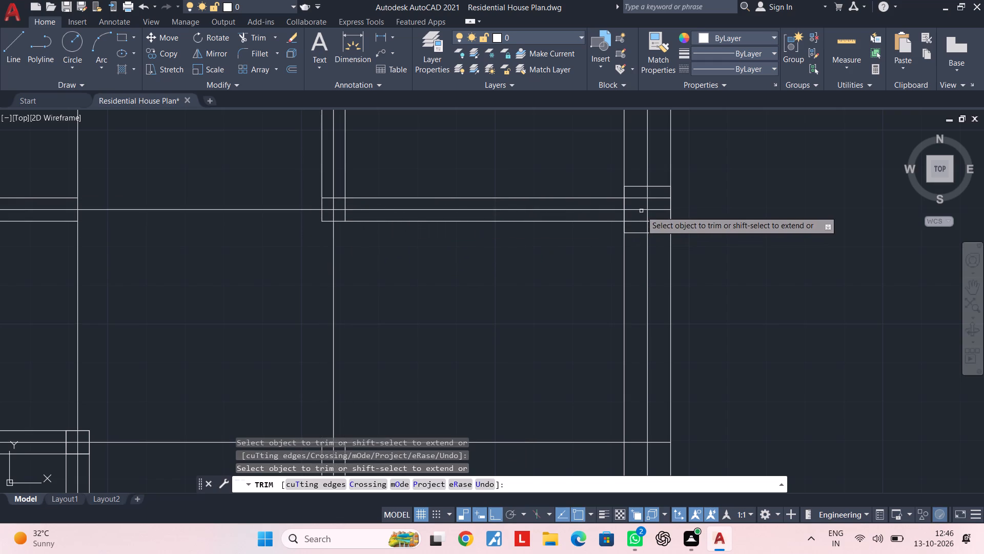
Trim the beam edges and centrelines inside the right-hand outer column where the new horizontal beam meets it.
{"action": "scroll", "coordinate": [632, 199], "scroll_direction": "up", "scroll_amount": 2}
{"action": "left_click", "coordinate": [640, 187]}
{"action": "left_click", "coordinate": [642, 267]}
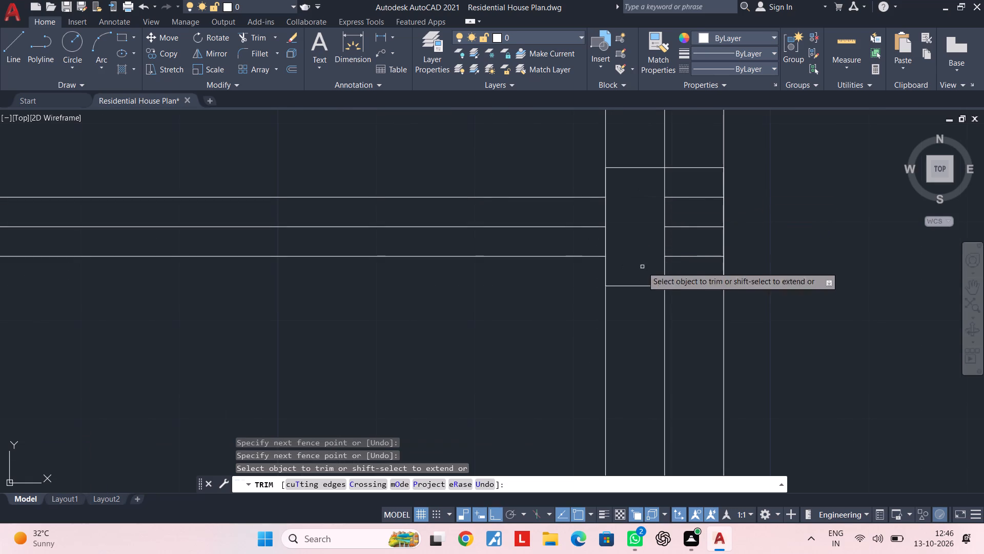
{"action": "left_click", "coordinate": [707, 185]}
{"action": "left_click", "coordinate": [702, 266]}
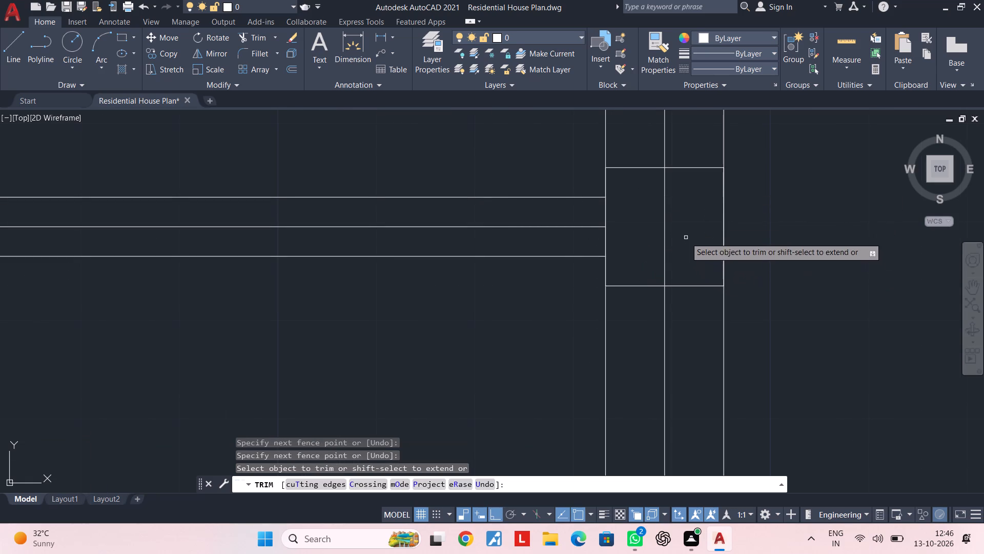
{"action": "left_click", "coordinate": [686, 238]}
{"action": "left_click", "coordinate": [647, 239]}
{"action": "scroll", "coordinate": [647, 251], "scroll_direction": "down", "scroll_amount": 2}
{"action": "middle_click_drag", "start_coordinate": [522, 293], "coordinate": [640, 293]}
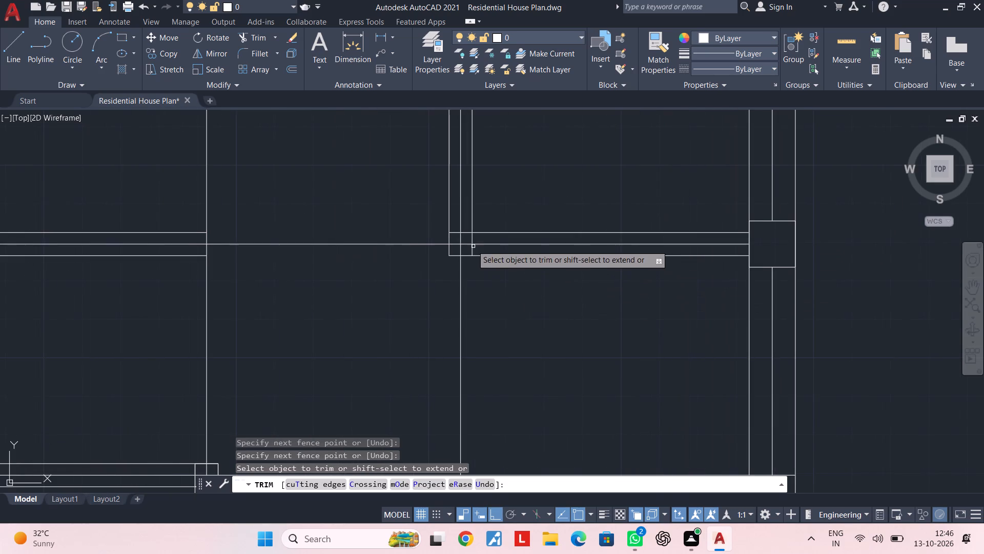
{"action": "scroll", "coordinate": [461, 239], "scroll_direction": "up", "scroll_amount": 2}
{"action": "key", "text": "Escape"}
{"action": "key", "text": "Escape"}
{"action": "key", "text": "Escape"}
Draw a square column rectangle over the crossing of the new horizontal beam and the right-hand interior vertical beam.
{"action": "type", "text": "REC"}
{"action": "key", "text": "space"}
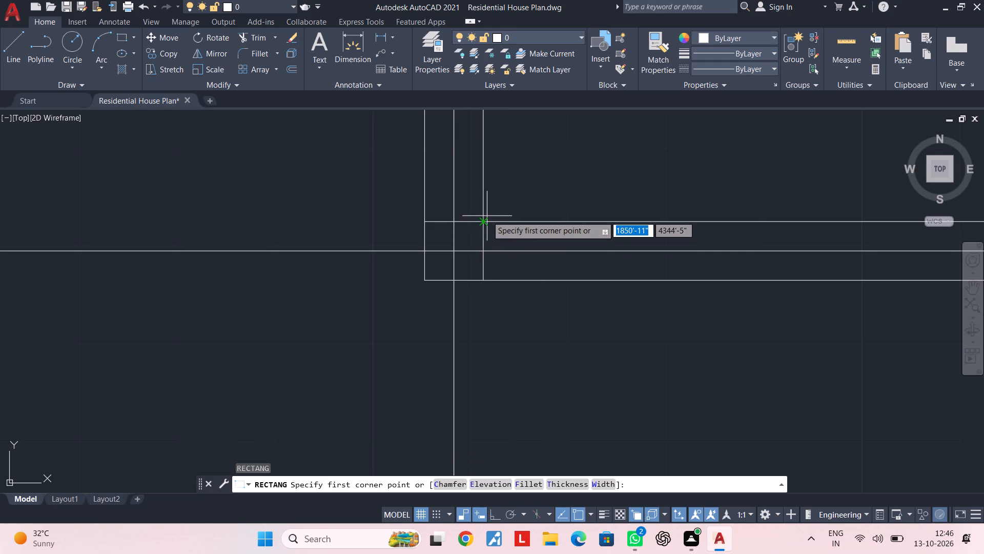
{"action": "left_click", "coordinate": [487, 216]}
{"action": "key", "text": "Escape"}
{"action": "key", "text": "space"}
{"action": "left_click", "coordinate": [484, 222]}
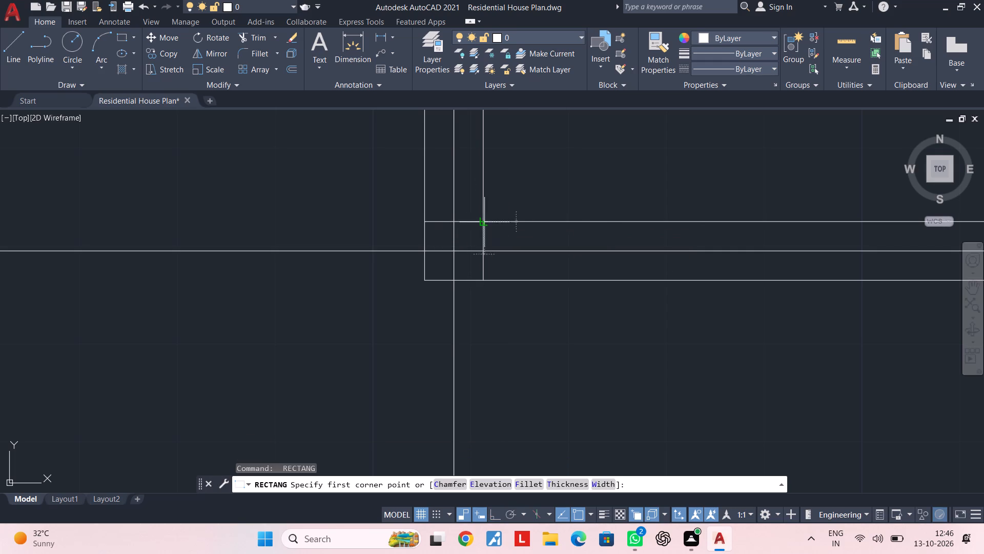
{"action": "left_click", "coordinate": [428, 278]}
{"action": "key", "text": "Escape"}
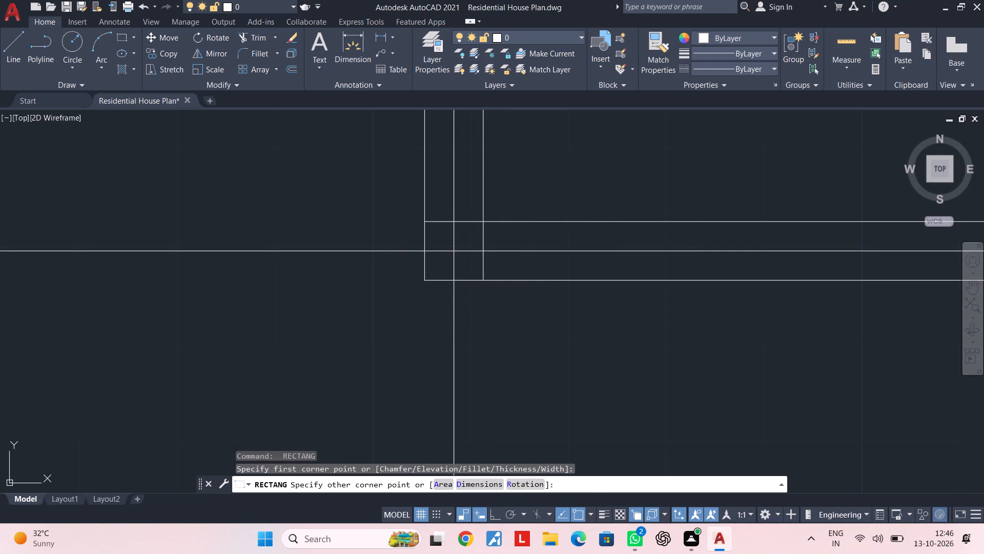
Delete the two leftover beam edge lines between the left outer wall and the left interior vertical centreline, along the same horizontal centreline.
{"action": "scroll", "coordinate": [609, 282], "scroll_direction": "down", "scroll_amount": 2}
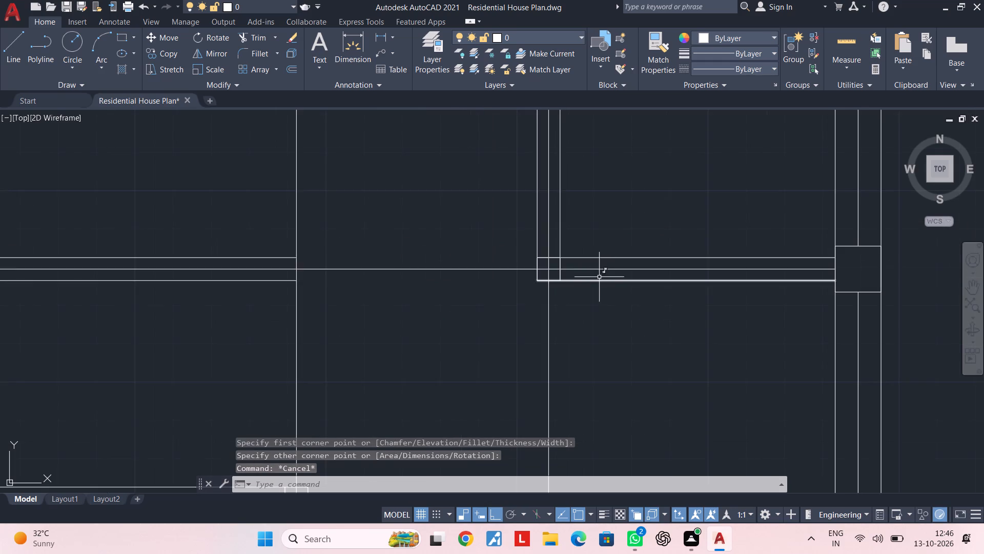
{"action": "middle_click_drag", "start_coordinate": [597, 276], "coordinate": [501, 282]}
{"action": "middle_click_drag", "start_coordinate": [405, 314], "coordinate": [488, 301]}
{"action": "key", "text": "Escape"}
{"action": "middle_click_drag", "start_coordinate": [378, 310], "coordinate": [608, 287]}
{"action": "key", "text": "Escape"}
{"action": "key", "text": "Escape"}
{"action": "left_click", "coordinate": [407, 269]}
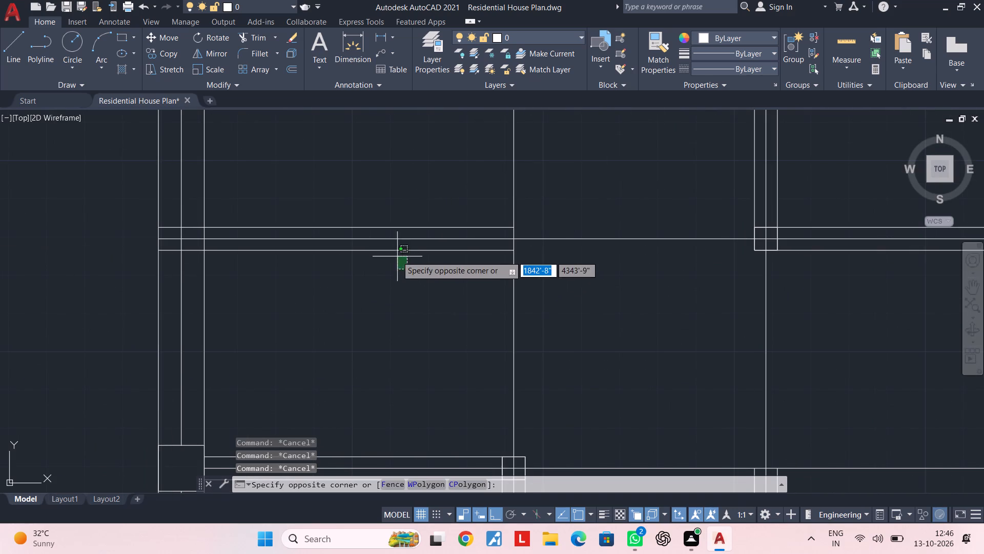
{"action": "left_click", "coordinate": [390, 248]}
{"action": "scroll", "coordinate": [383, 234], "scroll_direction": "up", "scroll_amount": 1}
{"action": "left_click", "coordinate": [384, 233]}
{"action": "left_click", "coordinate": [353, 194]}
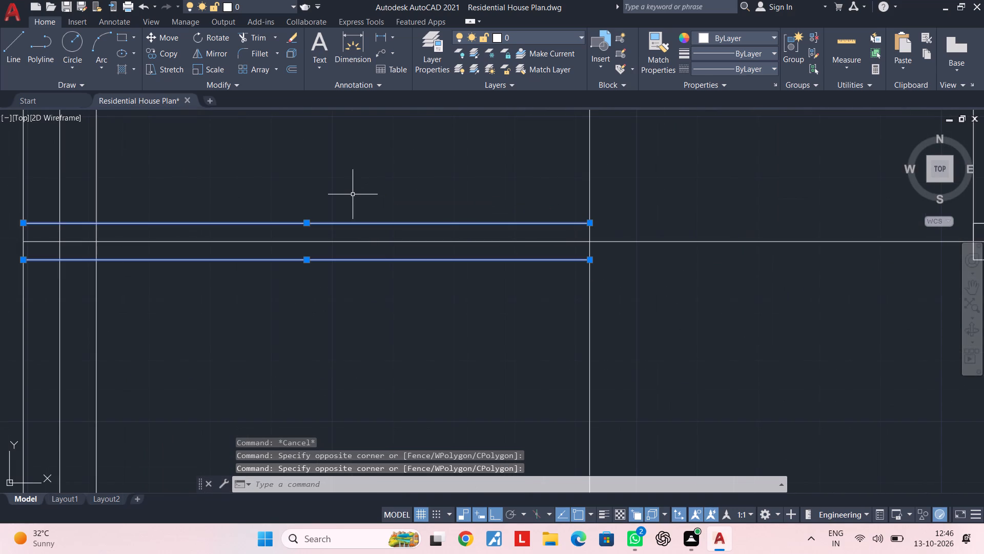
{"action": "key", "text": "Delete"}
{"action": "key", "text": "Escape"}
{"action": "key", "text": "Escape"}
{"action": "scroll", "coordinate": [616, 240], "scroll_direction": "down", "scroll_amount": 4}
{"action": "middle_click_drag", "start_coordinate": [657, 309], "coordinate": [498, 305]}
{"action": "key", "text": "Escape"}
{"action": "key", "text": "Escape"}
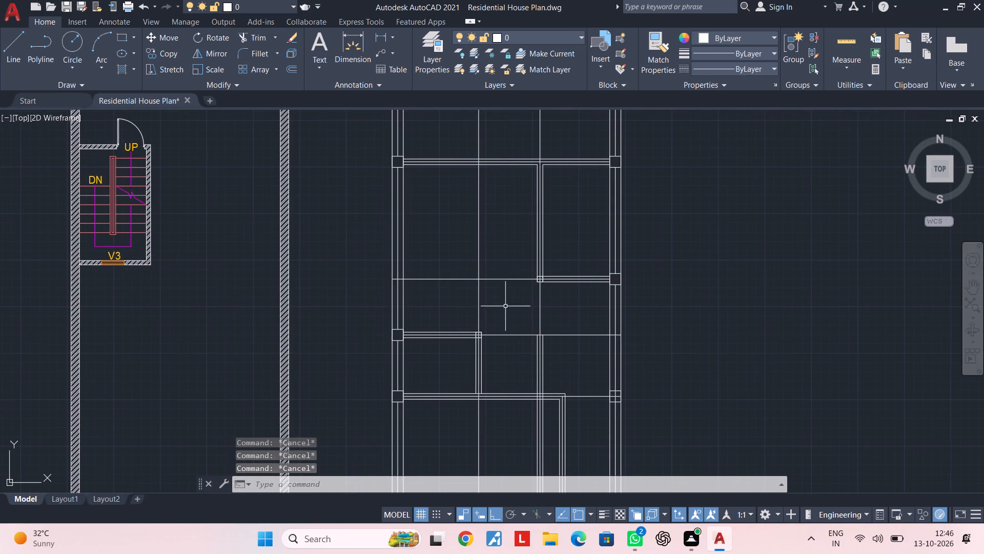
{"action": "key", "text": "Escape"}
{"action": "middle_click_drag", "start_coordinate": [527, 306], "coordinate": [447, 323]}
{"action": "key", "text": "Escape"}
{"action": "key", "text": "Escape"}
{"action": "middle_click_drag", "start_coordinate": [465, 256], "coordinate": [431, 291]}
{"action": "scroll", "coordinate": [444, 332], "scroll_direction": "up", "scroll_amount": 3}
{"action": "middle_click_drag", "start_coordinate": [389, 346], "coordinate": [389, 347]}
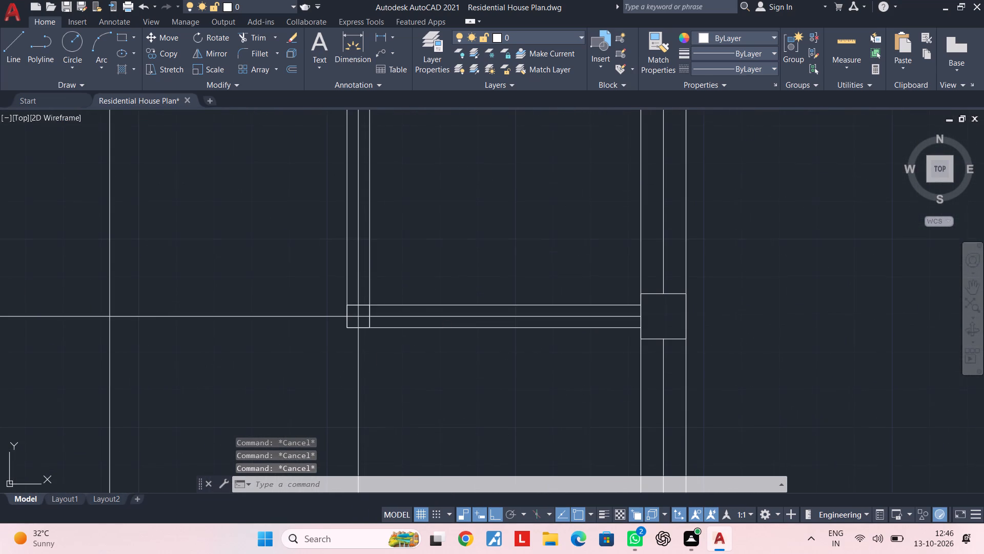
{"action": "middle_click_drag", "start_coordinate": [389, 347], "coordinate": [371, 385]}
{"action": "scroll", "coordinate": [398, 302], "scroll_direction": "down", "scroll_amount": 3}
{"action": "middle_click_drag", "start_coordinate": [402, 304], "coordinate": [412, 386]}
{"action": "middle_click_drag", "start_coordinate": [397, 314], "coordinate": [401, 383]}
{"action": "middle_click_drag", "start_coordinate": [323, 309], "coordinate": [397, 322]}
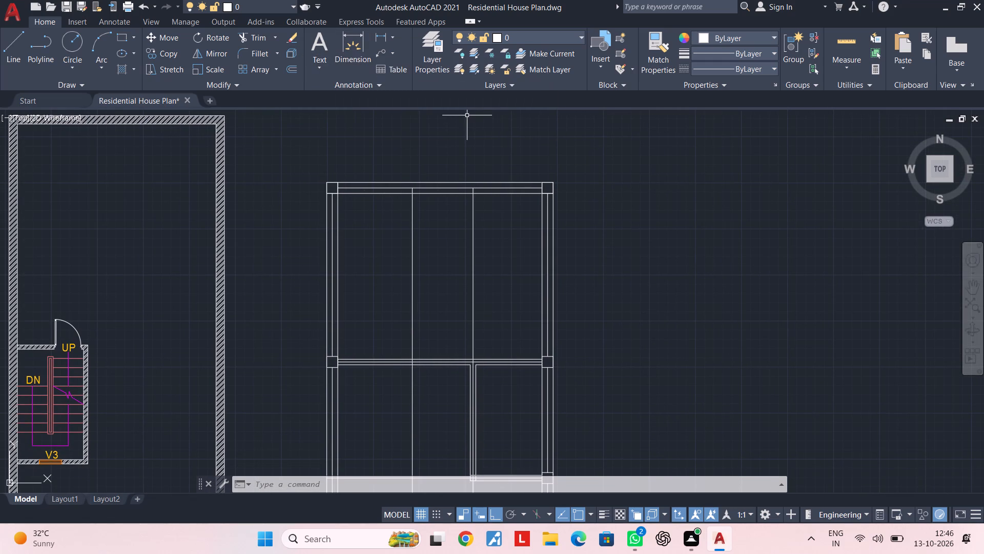
Create a new layer named PLINTH LINE.
{"action": "left_click", "coordinate": [428, 50]}
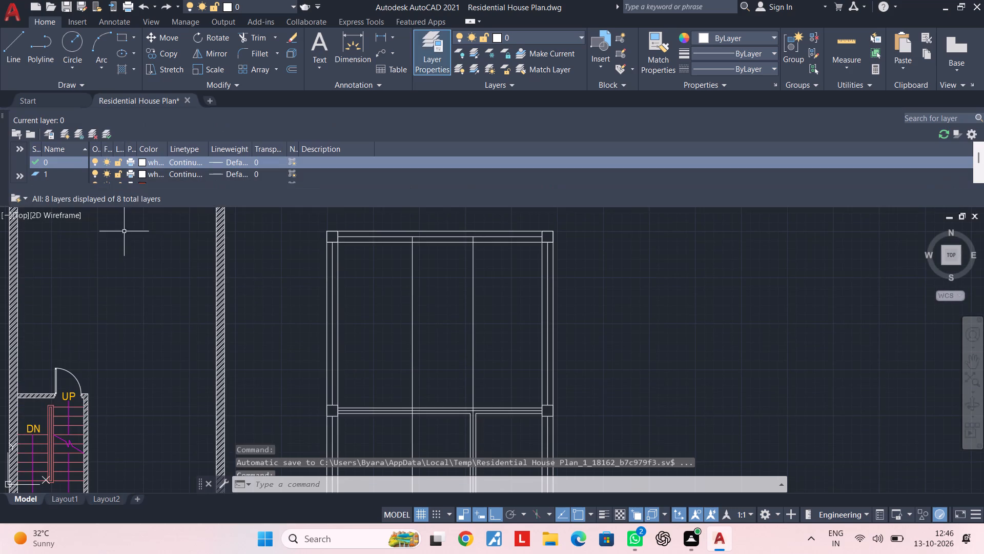
{"action": "left_click", "coordinate": [65, 135]}
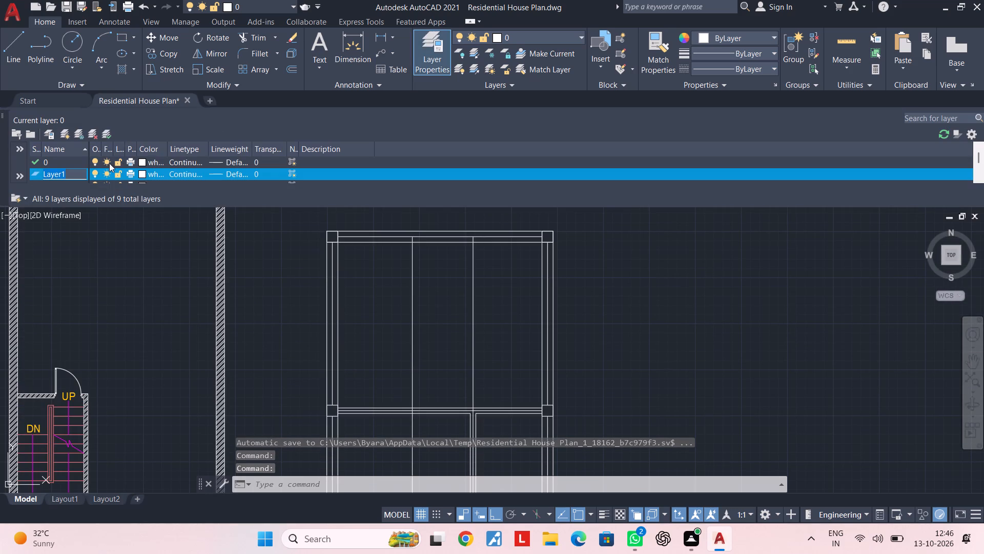
{"action": "key", "text": "BackSpace"}
{"action": "type", "text": "PLINTH LIONE"}
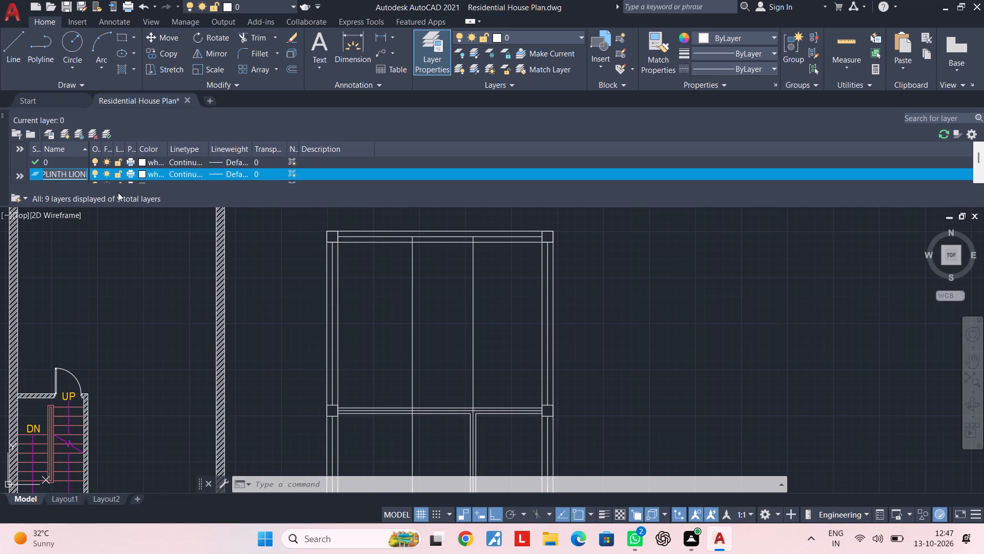
{"action": "key", "text": "BackSpace"}
{"action": "key", "text": "BackSpace"}
{"action": "key", "text": "BackSpace"}
{"action": "key", "text": "BackSpace"}
{"action": "type", "text": "INE"}
Set the PLINTH LINE layer's colour to index 40 and close the layer manager.
{"action": "left_click", "coordinate": [139, 174]}
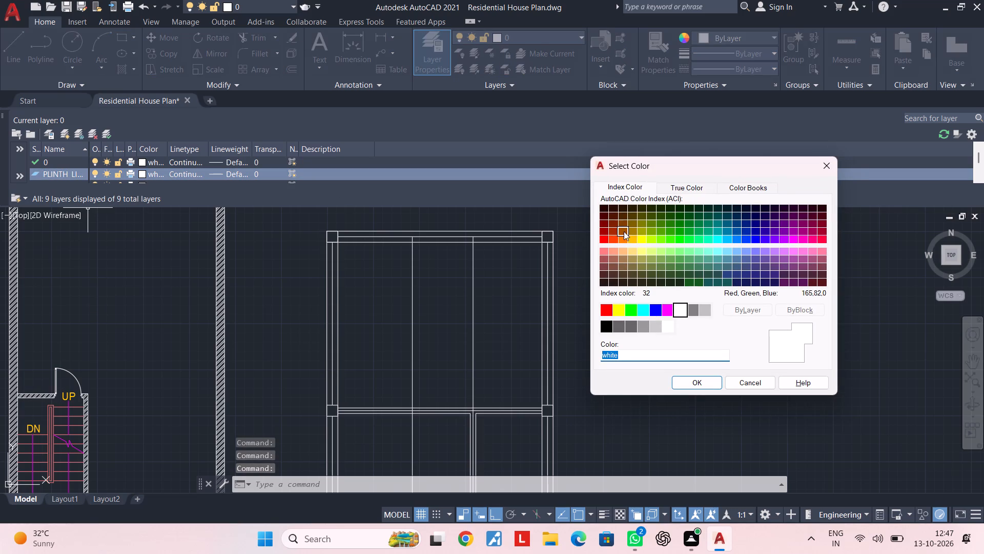
{"action": "left_click", "coordinate": [641, 240]}
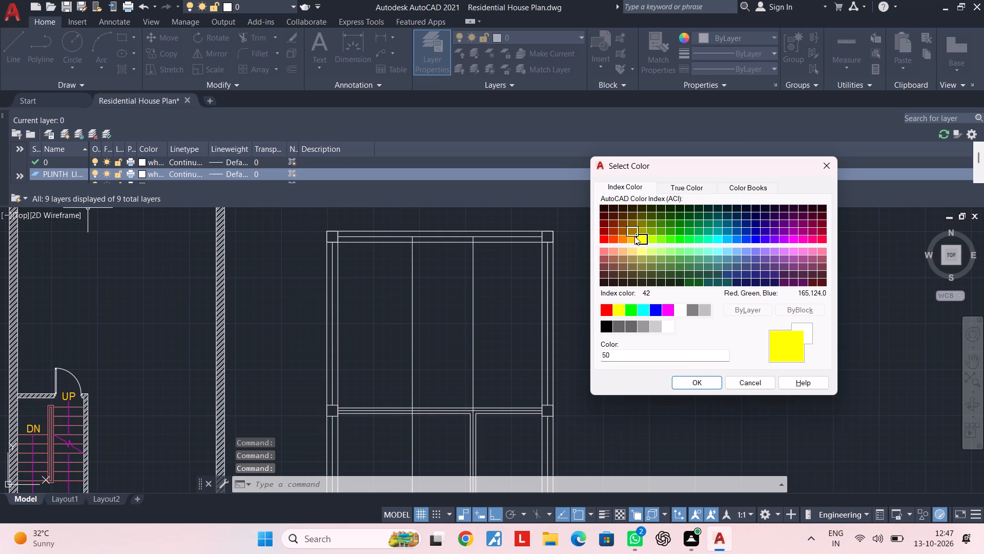
{"action": "left_click", "coordinate": [632, 240]}
{"action": "left_click", "coordinate": [705, 382]}
{"action": "key", "text": "Escape"}
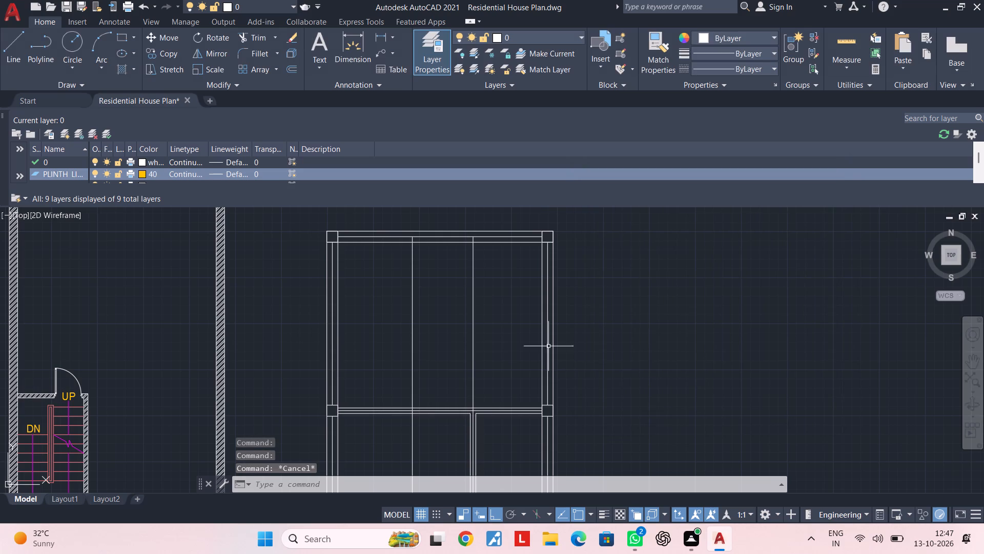
{"action": "key", "text": "Escape"}
{"action": "middle_click_drag", "start_coordinate": [420, 292], "coordinate": [425, 278]}
{"action": "key", "text": "Escape"}
{"action": "key", "text": "Escape"}
{"action": "key", "text": "Escape"}
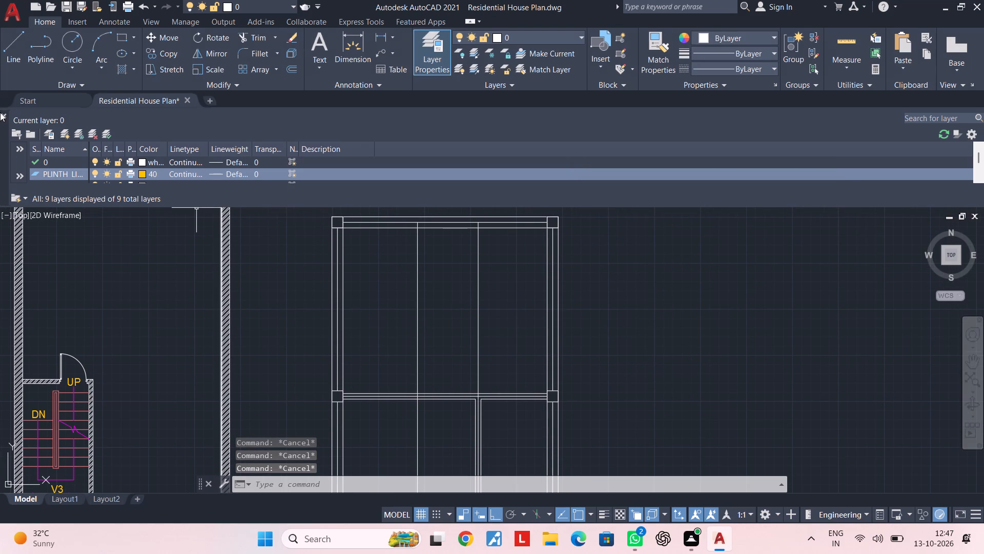
{"action": "left_click", "coordinate": [2, 114]}
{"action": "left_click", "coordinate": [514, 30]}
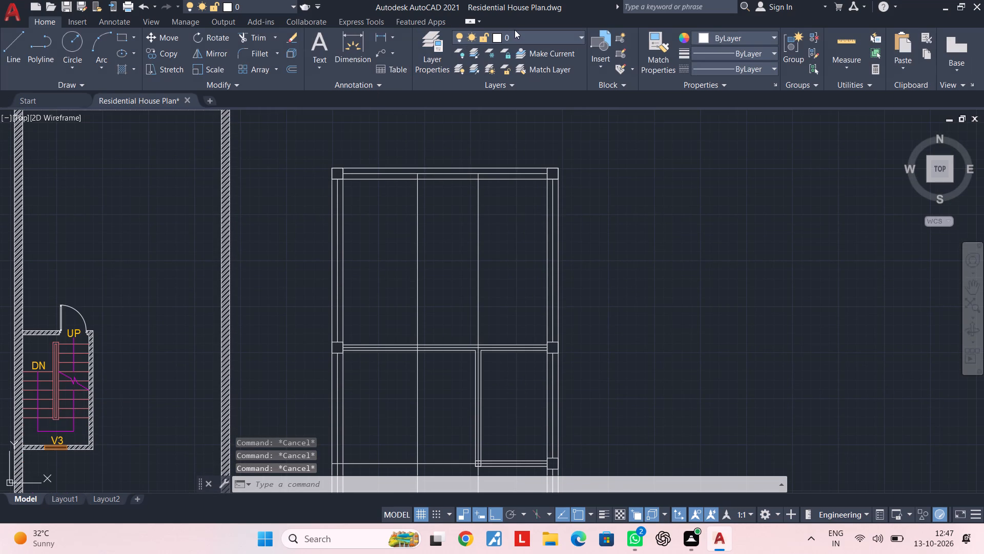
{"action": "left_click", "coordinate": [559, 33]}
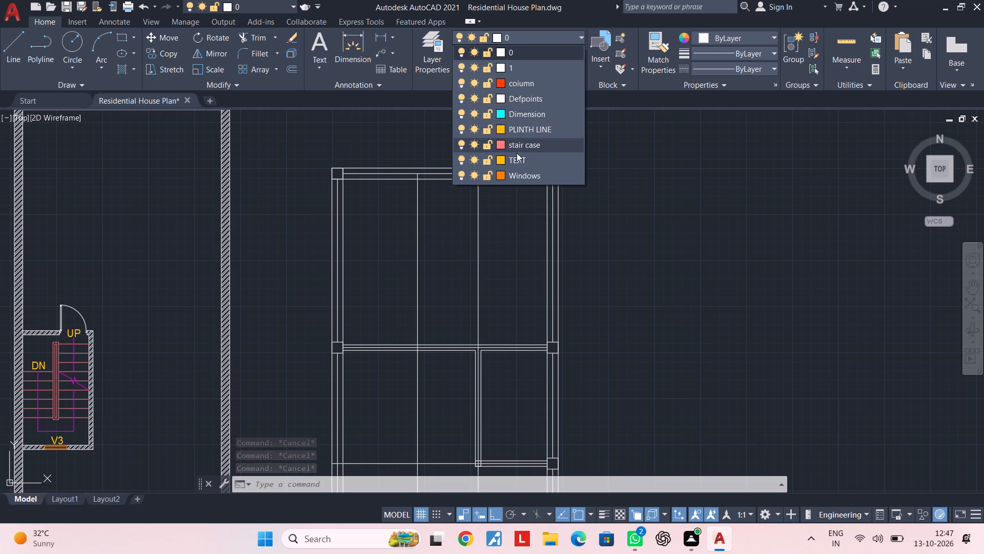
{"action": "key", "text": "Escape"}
Assign the centreline of the topmost outer beam to the PLINTH LINE layer.
{"action": "scroll", "coordinate": [457, 178], "scroll_direction": "up", "scroll_amount": 2}
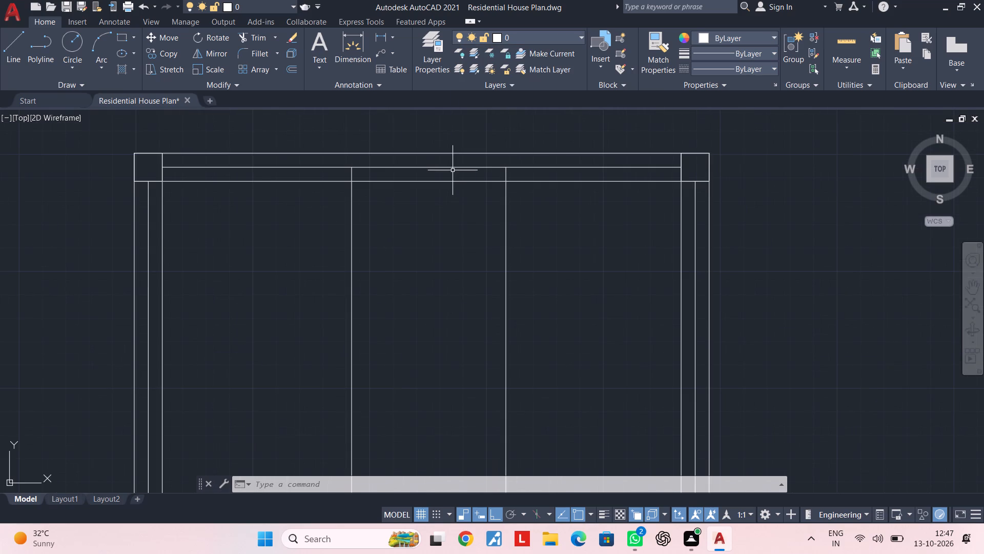
{"action": "left_click", "coordinate": [453, 167]}
{"action": "middle_click_drag", "start_coordinate": [441, 226], "coordinate": [469, 215]}
{"action": "left_click", "coordinate": [499, 39]}
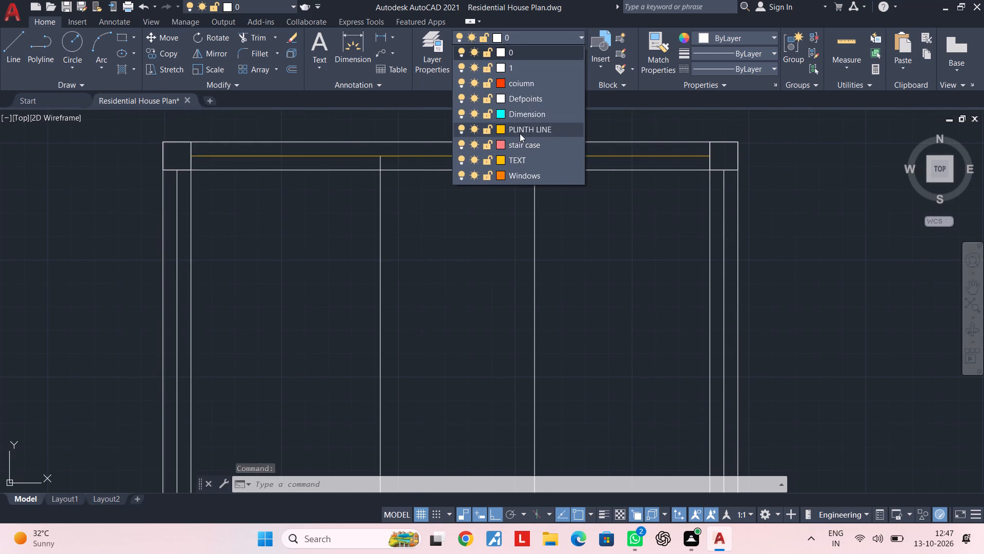
{"action": "left_click", "coordinate": [520, 133]}
{"action": "key", "text": "Escape"}
{"action": "key", "text": "Escape"}
{"action": "middle_click_drag", "start_coordinate": [439, 213], "coordinate": [459, 187]}
{"action": "key", "text": "Escape"}
{"action": "key", "text": "Escape"}
Match the topmost centreline's properties onto the two outer and two interior vertical centrelines in the uppermost bay.
{"action": "key", "text": "m"}
{"action": "type", "text": "A"}
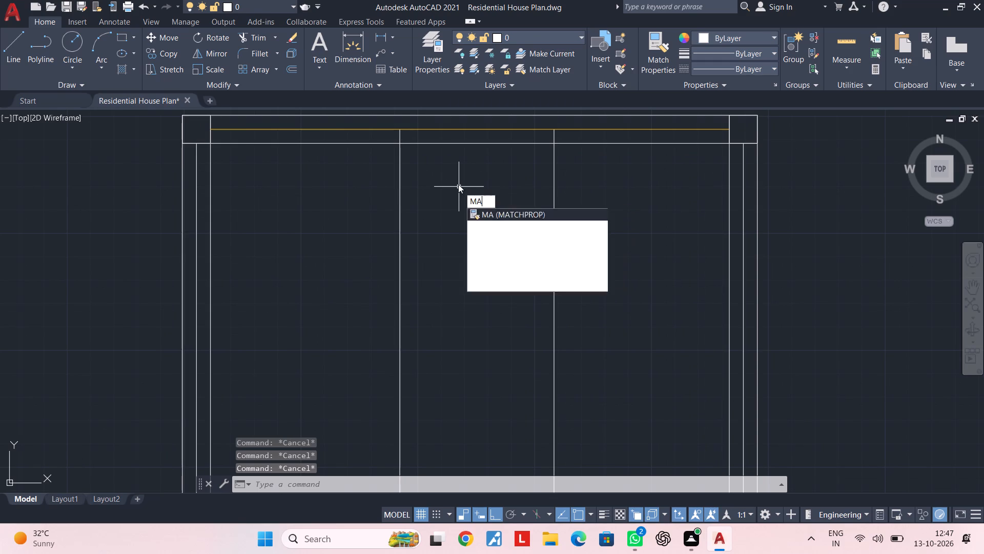
{"action": "key", "text": "space"}
{"action": "left_click", "coordinate": [392, 128]}
{"action": "middle_click_drag", "start_coordinate": [341, 172], "coordinate": [440, 146]}
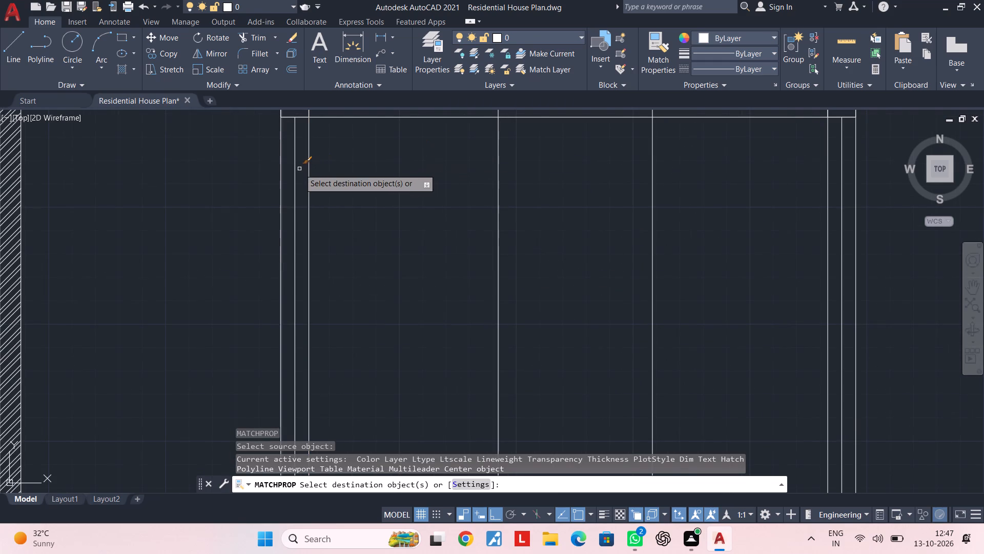
{"action": "left_click", "coordinate": [295, 169]}
{"action": "middle_click_drag", "start_coordinate": [459, 200], "coordinate": [327, 216]}
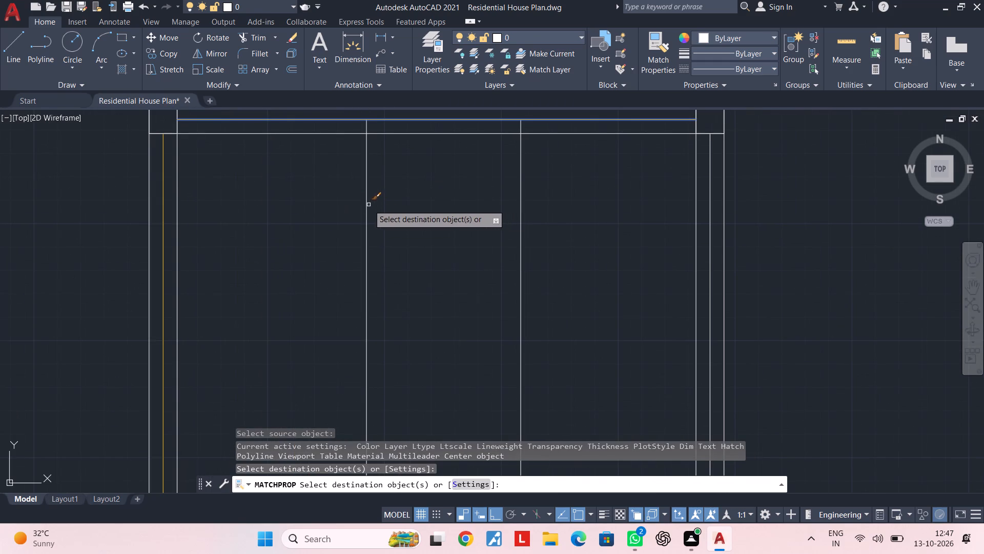
{"action": "left_click", "coordinate": [368, 205]}
{"action": "left_click", "coordinate": [353, 206]}
{"action": "left_click", "coordinate": [535, 203]}
{"action": "left_click", "coordinate": [463, 209]}
{"action": "middle_click_drag", "start_coordinate": [536, 208], "coordinate": [402, 233]}
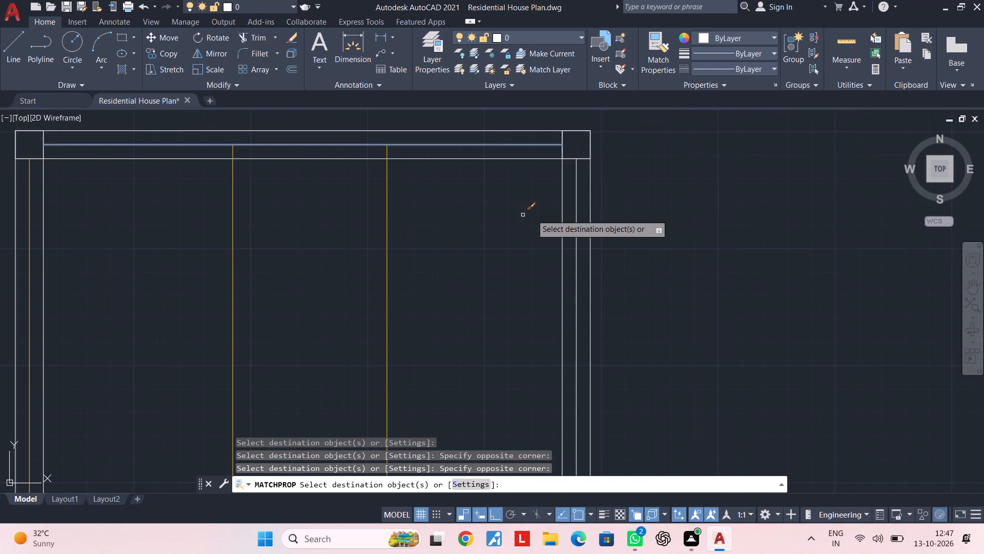
{"action": "left_click", "coordinate": [576, 203]}
Match the same properties onto the uppermost interior beam's centreline and the horizontal centreline of the beam below it.
{"action": "scroll", "coordinate": [509, 275], "scroll_direction": "down", "scroll_amount": 4}
{"action": "middle_click_drag", "start_coordinate": [508, 269], "coordinate": [517, 167]}
{"action": "scroll", "coordinate": [510, 226], "scroll_direction": "up", "scroll_amount": 3}
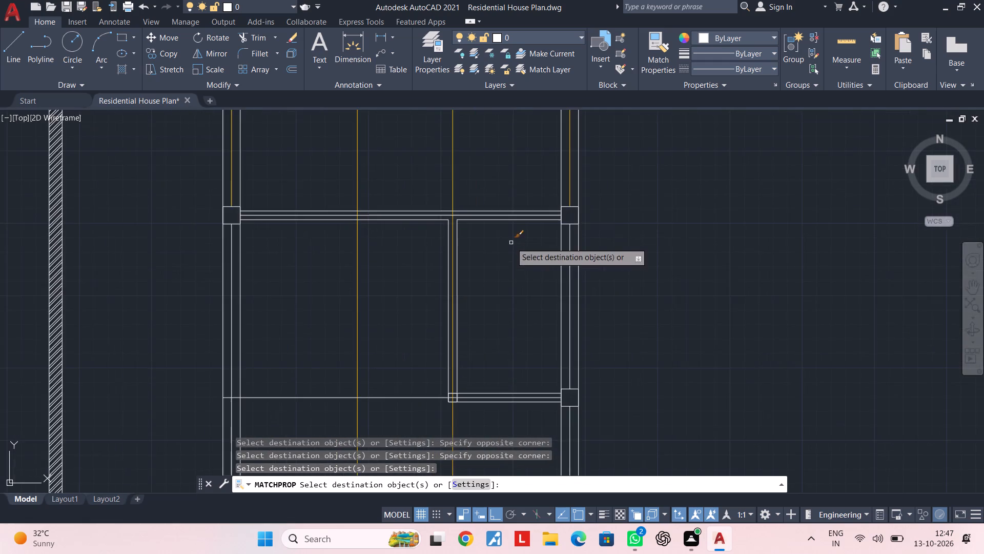
{"action": "middle_click_drag", "start_coordinate": [501, 251], "coordinate": [552, 219]}
{"action": "scroll", "coordinate": [526, 186], "scroll_direction": "up", "scroll_amount": 2}
{"action": "left_click", "coordinate": [528, 180]}
{"action": "scroll", "coordinate": [538, 250], "scroll_direction": "down", "scroll_amount": 2}
{"action": "middle_click_drag", "start_coordinate": [538, 250], "coordinate": [553, 212]}
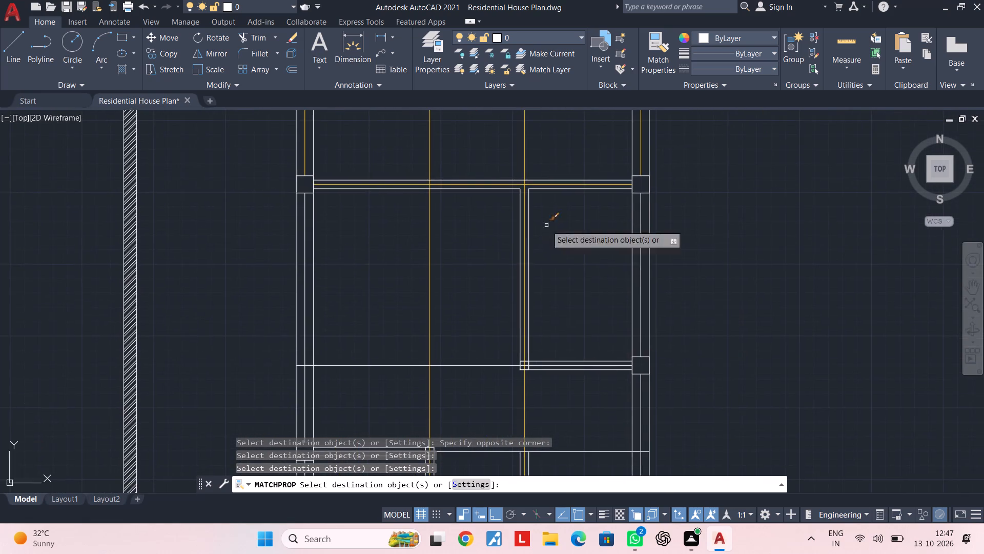
{"action": "scroll", "coordinate": [541, 254], "scroll_direction": "down", "scroll_amount": 1}
{"action": "middle_click_drag", "start_coordinate": [541, 251], "coordinate": [538, 166]}
{"action": "scroll", "coordinate": [550, 245], "scroll_direction": "up", "scroll_amount": 3}
{"action": "left_click", "coordinate": [556, 225]}
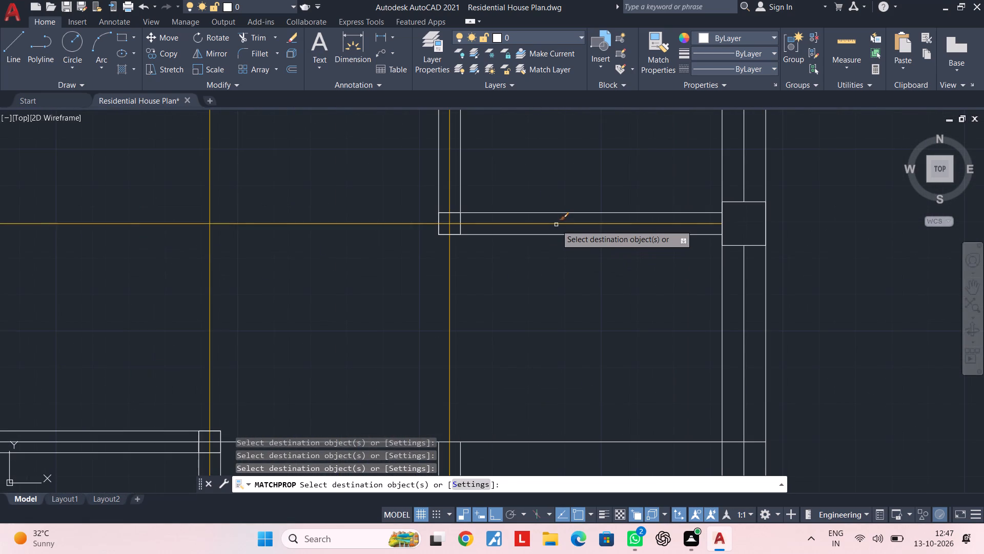
Match the PLINTH LINE properties onto the two outer vertical centrelines below the uppermost bay on the plan's right side and the mid-plan horizontal centreline.
{"action": "scroll", "coordinate": [560, 219], "scroll_direction": "down", "scroll_amount": 3}
{"action": "middle_click_drag", "start_coordinate": [565, 211], "coordinate": [540, 239]}
{"action": "scroll", "coordinate": [566, 225], "scroll_direction": "up", "scroll_amount": 2}
{"action": "left_click", "coordinate": [596, 207]}
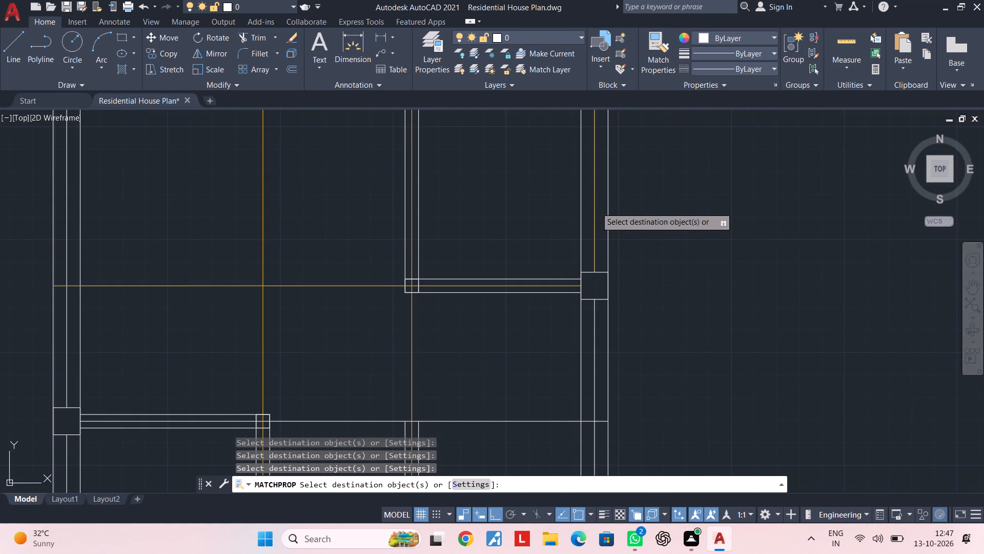
{"action": "scroll", "coordinate": [543, 281], "scroll_direction": "down", "scroll_amount": 3}
{"action": "middle_click_drag", "start_coordinate": [540, 290], "coordinate": [538, 235]}
{"action": "scroll", "coordinate": [554, 265], "scroll_direction": "up", "scroll_amount": 3}
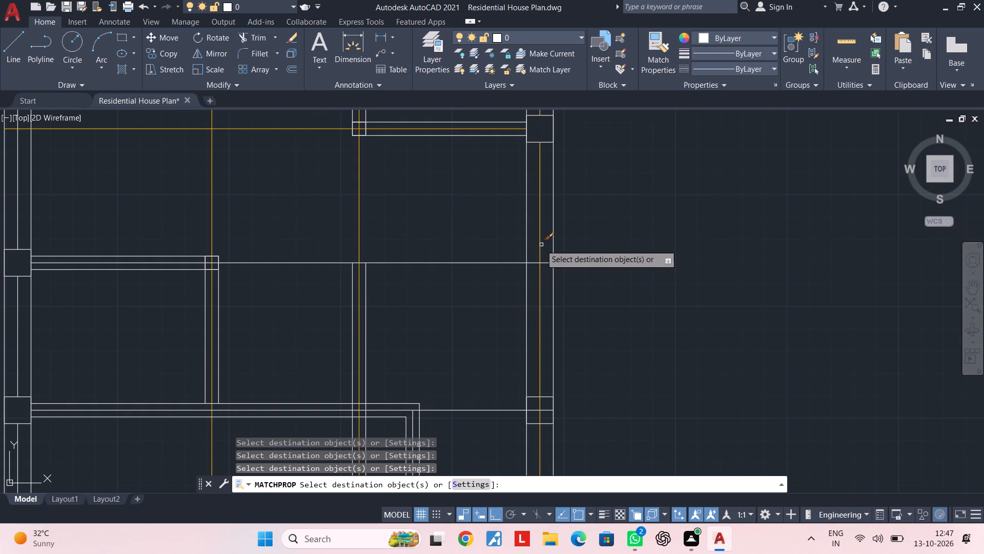
{"action": "left_click", "coordinate": [541, 245]}
{"action": "scroll", "coordinate": [499, 285], "scroll_direction": "down", "scroll_amount": 2}
{"action": "middle_click_drag", "start_coordinate": [528, 271], "coordinate": [571, 258]}
{"action": "scroll", "coordinate": [535, 275], "scroll_direction": "up", "scroll_amount": 1}
{"action": "left_click", "coordinate": [531, 275]}
{"action": "left_click", "coordinate": [517, 227]}
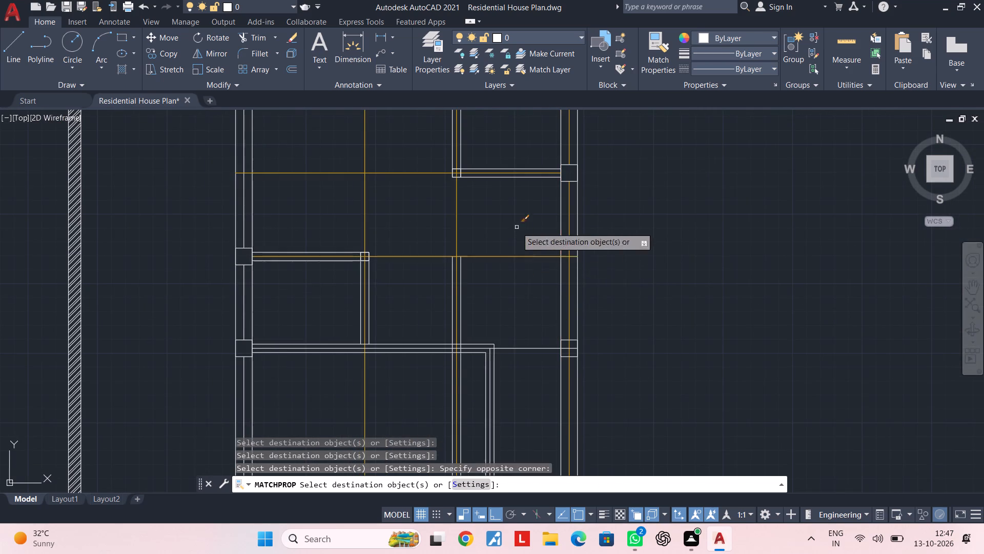
Match the same properties onto the three outer vertical centreline segments on the plan's left side, from the second bay down to the large lower bay.
{"action": "middle_click_drag", "start_coordinate": [508, 263], "coordinate": [576, 236]}
{"action": "middle_click_drag", "start_coordinate": [467, 264], "coordinate": [468, 238]}
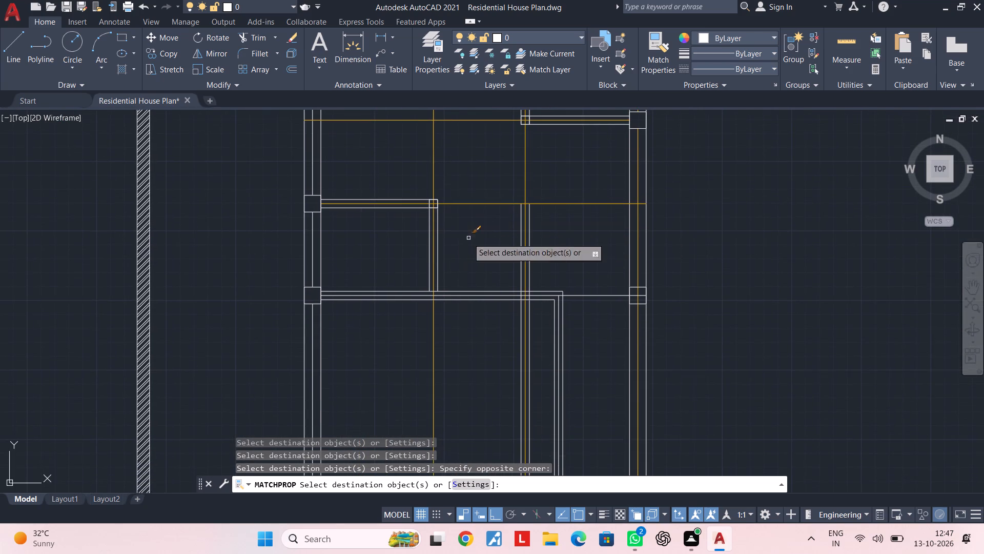
{"action": "middle_click_drag", "start_coordinate": [419, 241], "coordinate": [460, 348]}
{"action": "middle_click_drag", "start_coordinate": [365, 205], "coordinate": [385, 329]}
{"action": "scroll", "coordinate": [379, 273], "scroll_direction": "up", "scroll_amount": 2}
{"action": "left_click", "coordinate": [362, 274]}
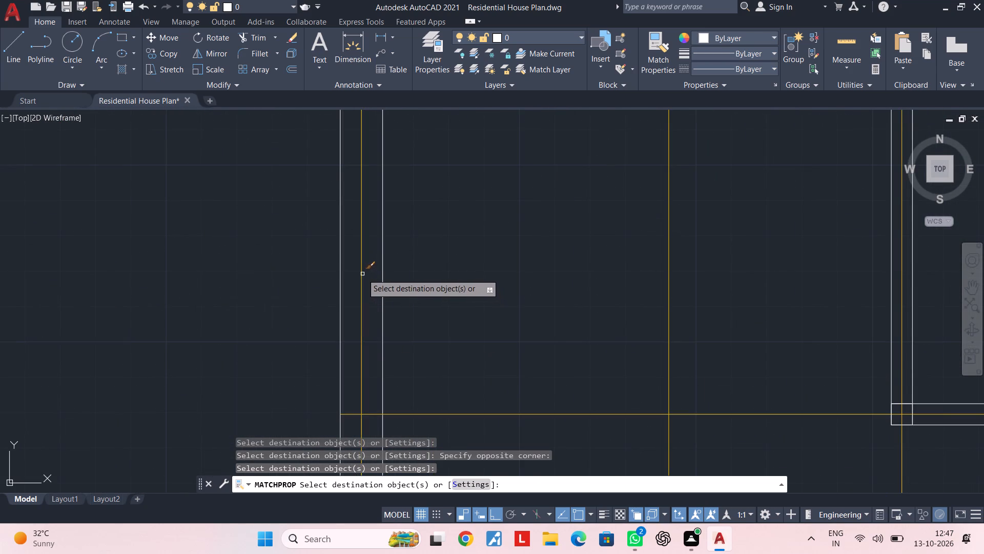
{"action": "scroll", "coordinate": [379, 310], "scroll_direction": "down", "scroll_amount": 3}
{"action": "middle_click_drag", "start_coordinate": [379, 311], "coordinate": [388, 250]}
{"action": "scroll", "coordinate": [391, 292], "scroll_direction": "up", "scroll_amount": 1}
{"action": "middle_click_drag", "start_coordinate": [371, 274], "coordinate": [376, 204]}
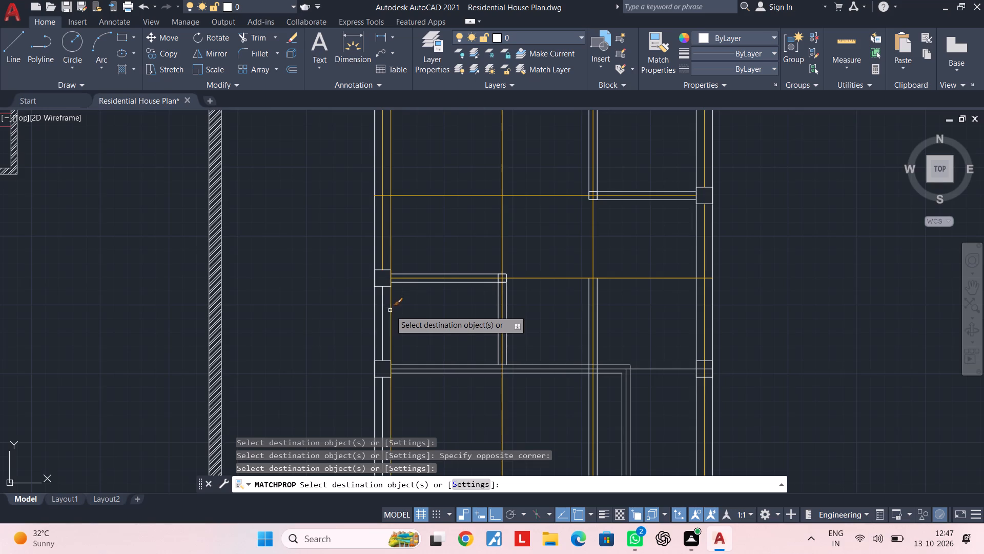
{"action": "scroll", "coordinate": [387, 308], "scroll_direction": "up", "scroll_amount": 2}
{"action": "left_click", "coordinate": [374, 312]}
{"action": "scroll", "coordinate": [412, 327], "scroll_direction": "down", "scroll_amount": 3}
{"action": "middle_click_drag", "start_coordinate": [414, 321], "coordinate": [417, 240]}
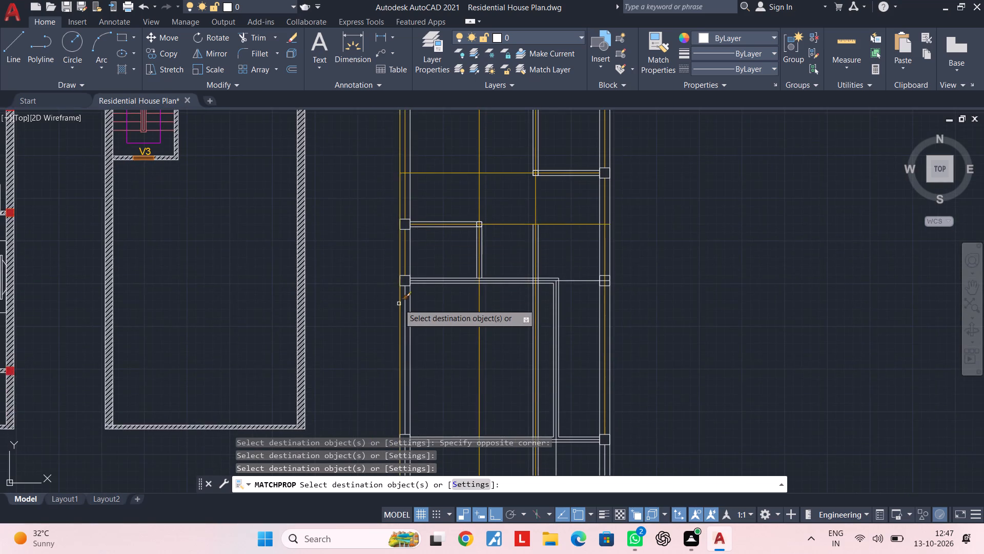
{"action": "scroll", "coordinate": [399, 304], "scroll_direction": "up", "scroll_amount": 2}
{"action": "left_click", "coordinate": [407, 305]}
Match the same properties onto both centrelines of the L-shaped interior beam and the centreline of the full-width beam below it.
{"action": "scroll", "coordinate": [471, 310], "scroll_direction": "down", "scroll_amount": 2}
{"action": "middle_click_drag", "start_coordinate": [491, 298], "coordinate": [425, 300]}
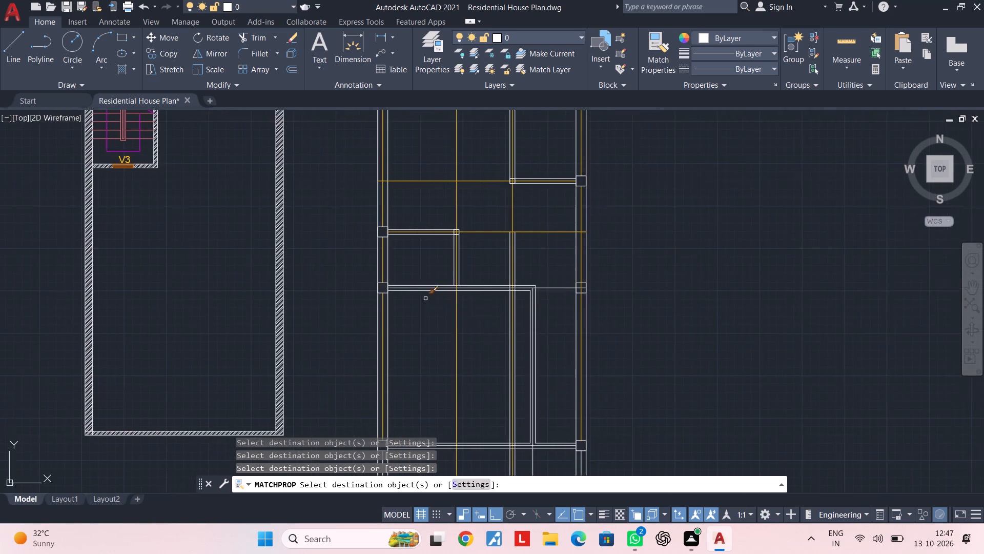
{"action": "scroll", "coordinate": [445, 287], "scroll_direction": "up", "scroll_amount": 3}
{"action": "left_click", "coordinate": [449, 287]}
{"action": "scroll", "coordinate": [560, 341], "scroll_direction": "down", "scroll_amount": 2}
{"action": "middle_click_drag", "start_coordinate": [559, 340], "coordinate": [454, 293]}
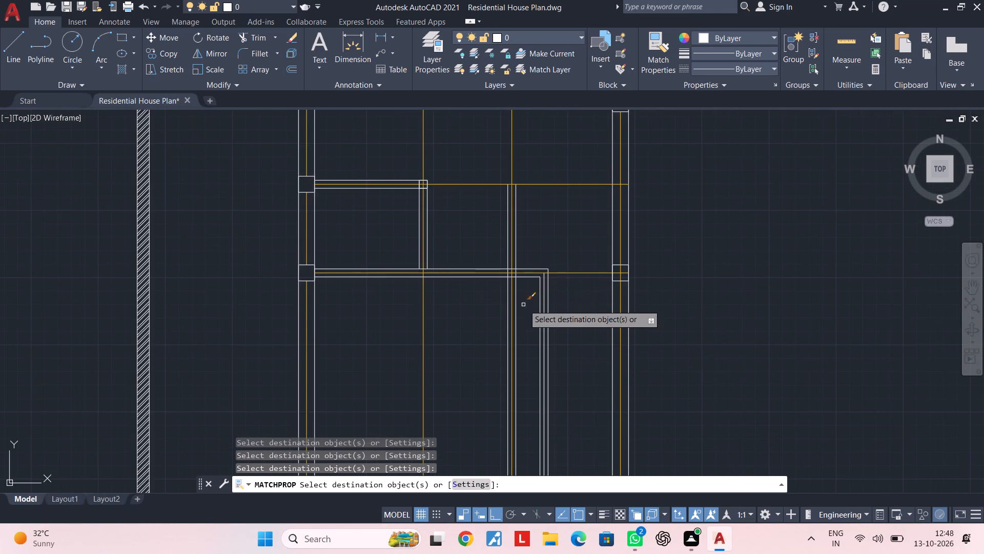
{"action": "scroll", "coordinate": [544, 300], "scroll_direction": "up", "scroll_amount": 2}
{"action": "left_click", "coordinate": [539, 301]}
{"action": "scroll", "coordinate": [576, 314], "scroll_direction": "down", "scroll_amount": 3}
{"action": "middle_click_drag", "start_coordinate": [577, 314], "coordinate": [538, 256]}
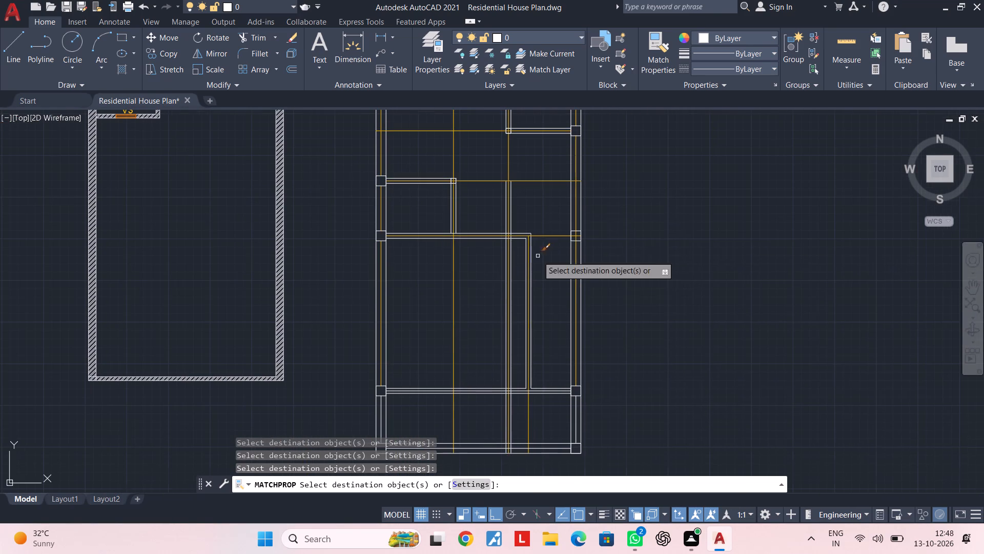
{"action": "middle_click_drag", "start_coordinate": [552, 293], "coordinate": [526, 223]}
{"action": "scroll", "coordinate": [515, 315], "scroll_direction": "up", "scroll_amount": 3}
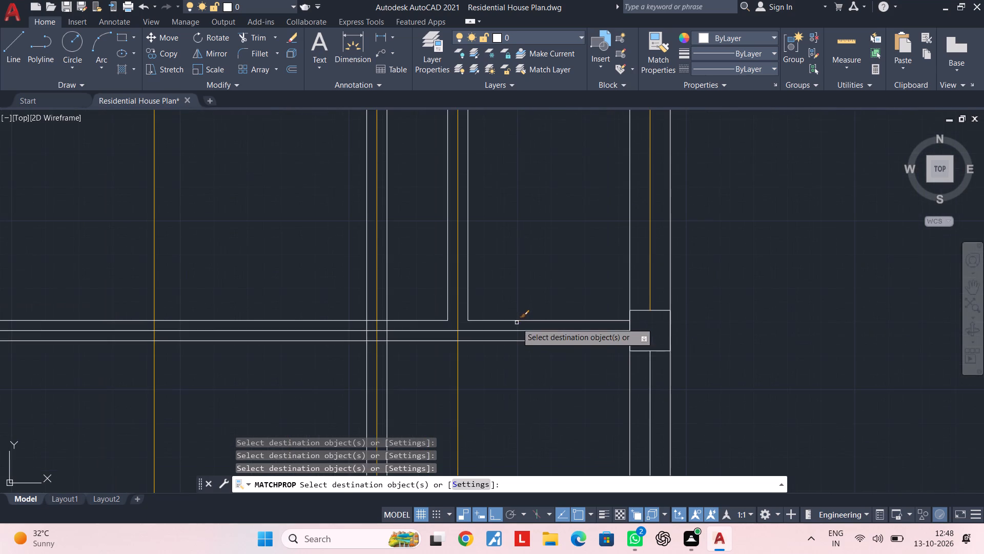
{"action": "left_click", "coordinate": [518, 332]}
Match the same properties onto the bottom bay's two outer vertical centrelines and the bottommost beam's centreline, and end the matching.
{"action": "scroll", "coordinate": [548, 395], "scroll_direction": "down", "scroll_amount": 2}
{"action": "middle_click_drag", "start_coordinate": [548, 391], "coordinate": [546, 369]}
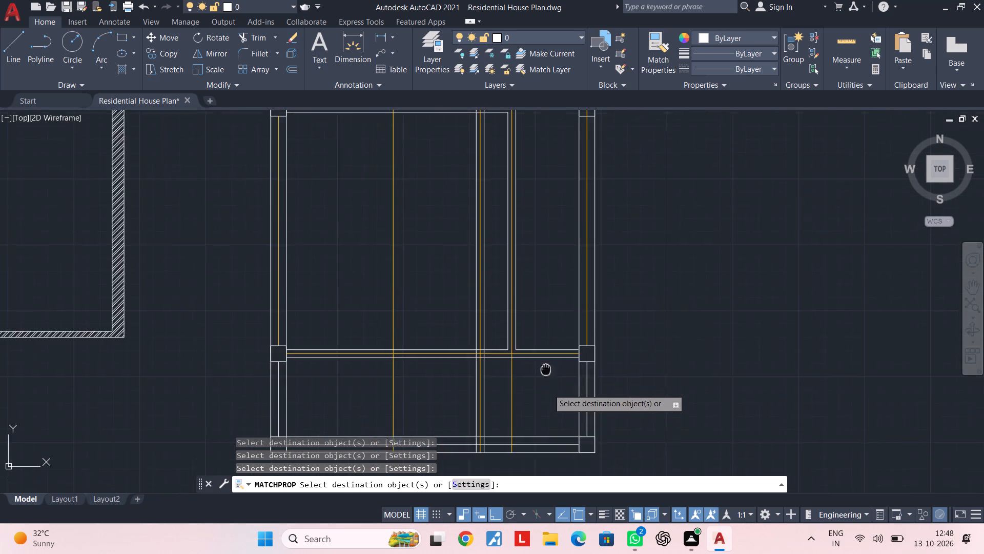
{"action": "middle_click_drag", "start_coordinate": [546, 369], "coordinate": [534, 304]}
{"action": "scroll", "coordinate": [558, 319], "scroll_direction": "up", "scroll_amount": 1}
{"action": "left_click", "coordinate": [581, 332]}
{"action": "scroll", "coordinate": [525, 348], "scroll_direction": "down", "scroll_amount": 1}
{"action": "middle_click_drag", "start_coordinate": [525, 339], "coordinate": [534, 263]}
{"action": "scroll", "coordinate": [518, 305], "scroll_direction": "up", "scroll_amount": 1}
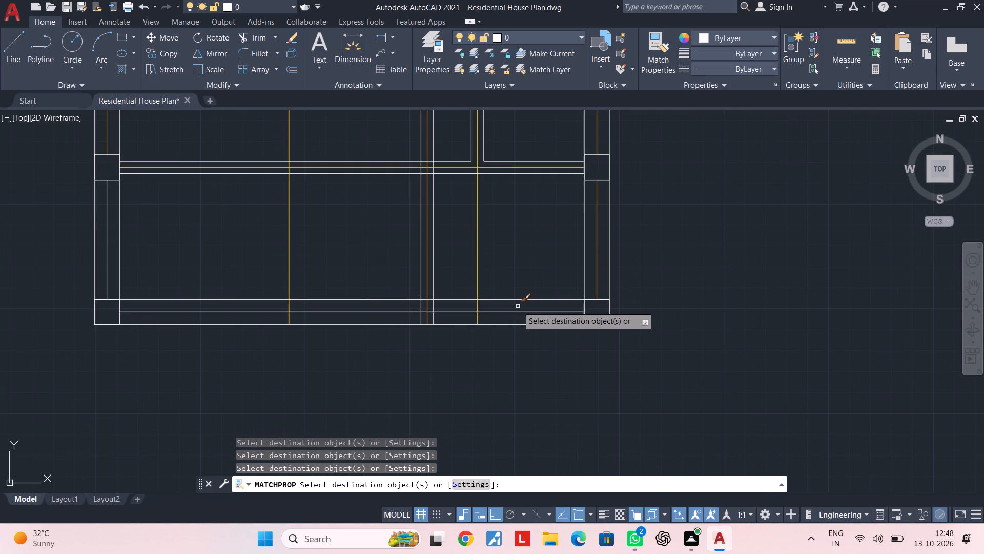
{"action": "left_click", "coordinate": [518, 312]}
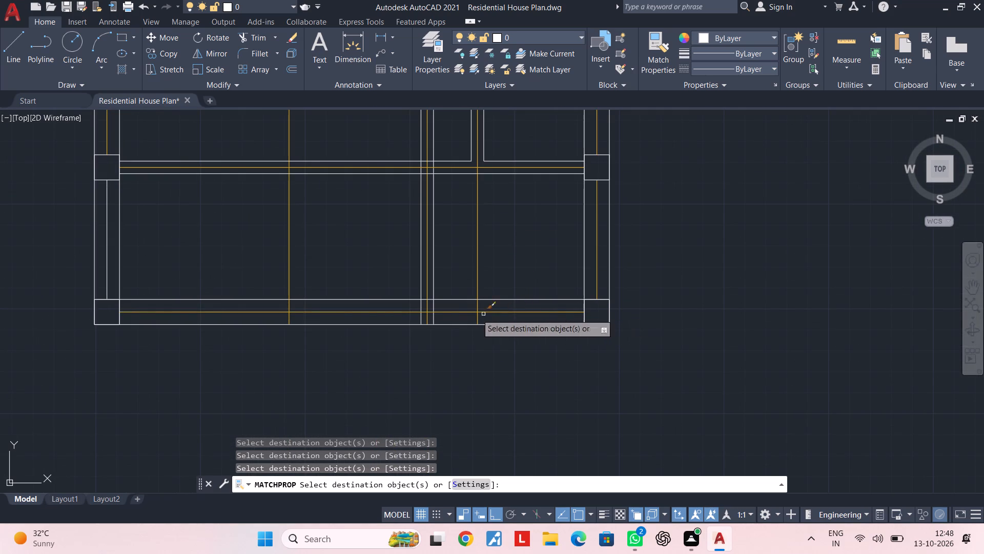
{"action": "left_click", "coordinate": [107, 269]}
{"action": "key", "text": "Escape"}
Select all twelve outer column squares plus the two small interior beam-junction squares and assign them to the column layer.
{"action": "scroll", "coordinate": [168, 262], "scroll_direction": "down", "scroll_amount": 2}
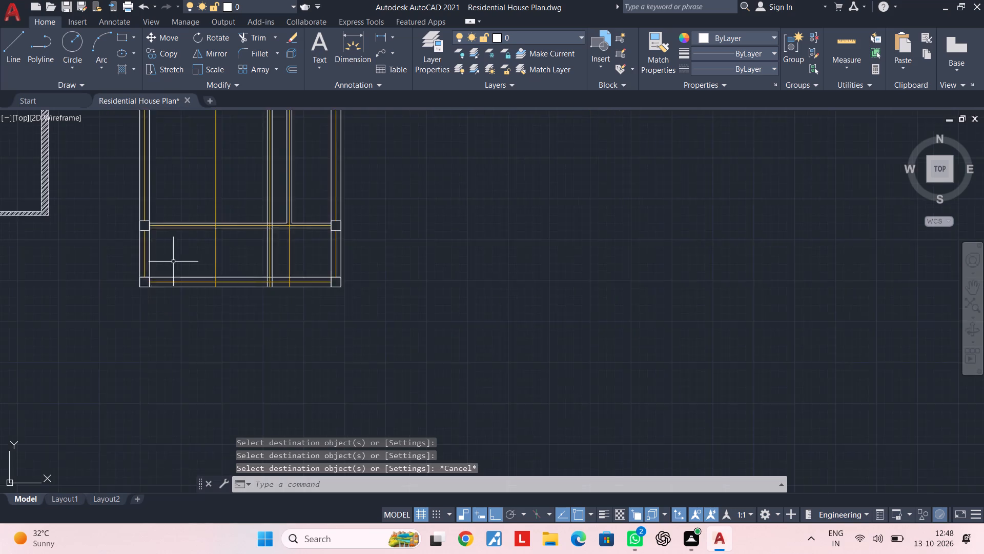
{"action": "middle_click_drag", "start_coordinate": [177, 261], "coordinate": [307, 273]}
{"action": "key", "text": "Escape"}
{"action": "key", "text": "Escape"}
{"action": "scroll", "coordinate": [333, 188], "scroll_direction": "down", "scroll_amount": 1}
{"action": "middle_click_drag", "start_coordinate": [333, 188], "coordinate": [347, 312]}
{"action": "scroll", "coordinate": [353, 281], "scroll_direction": "down", "scroll_amount": 1}
{"action": "middle_click_drag", "start_coordinate": [355, 285], "coordinate": [387, 310]}
{"action": "key", "text": "Escape"}
{"action": "key", "text": "Escape"}
{"action": "scroll", "coordinate": [380, 261], "scroll_direction": "up", "scroll_amount": 1}
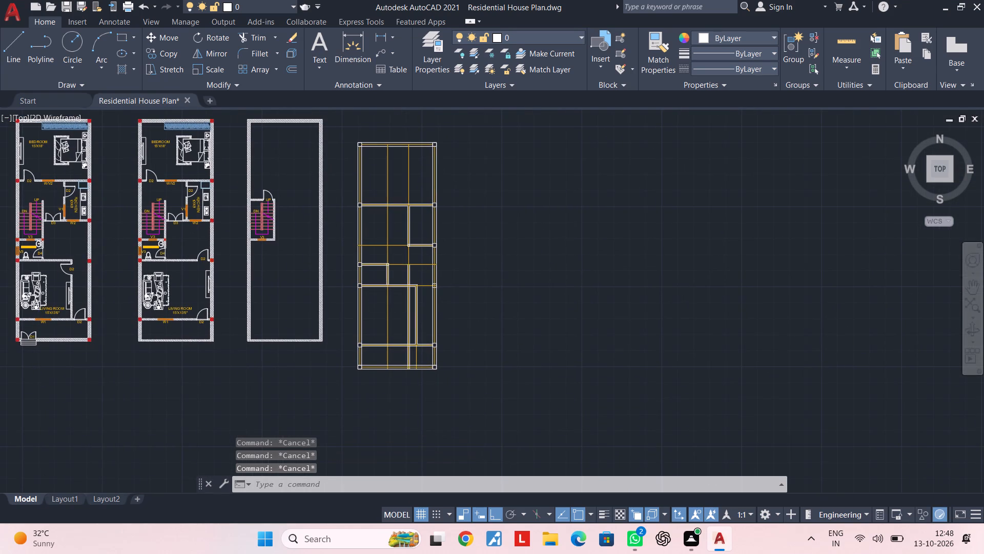
{"action": "scroll", "coordinate": [372, 186], "scroll_direction": "up", "scroll_amount": 1}
{"action": "middle_click_drag", "start_coordinate": [372, 186], "coordinate": [384, 349]}
{"action": "middle_click_drag", "start_coordinate": [351, 230], "coordinate": [358, 316]}
{"action": "scroll", "coordinate": [340, 241], "scroll_direction": "up", "scroll_amount": 2}
{"action": "left_click", "coordinate": [310, 234]}
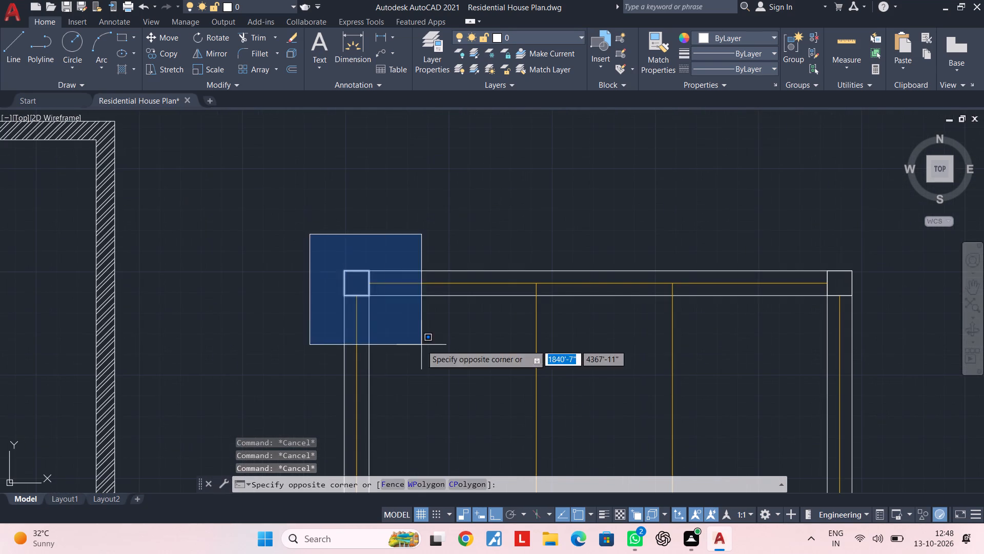
{"action": "left_click", "coordinate": [421, 345]}
{"action": "scroll", "coordinate": [458, 344], "scroll_direction": "down", "scroll_amount": 1}
{"action": "middle_click_drag", "start_coordinate": [458, 344], "coordinate": [347, 340]}
{"action": "left_click", "coordinate": [563, 265]}
{"action": "left_click", "coordinate": [637, 338]}
{"action": "scroll", "coordinate": [650, 357], "scroll_direction": "down", "scroll_amount": 1}
{"action": "middle_click_drag", "start_coordinate": [650, 358], "coordinate": [598, 207]}
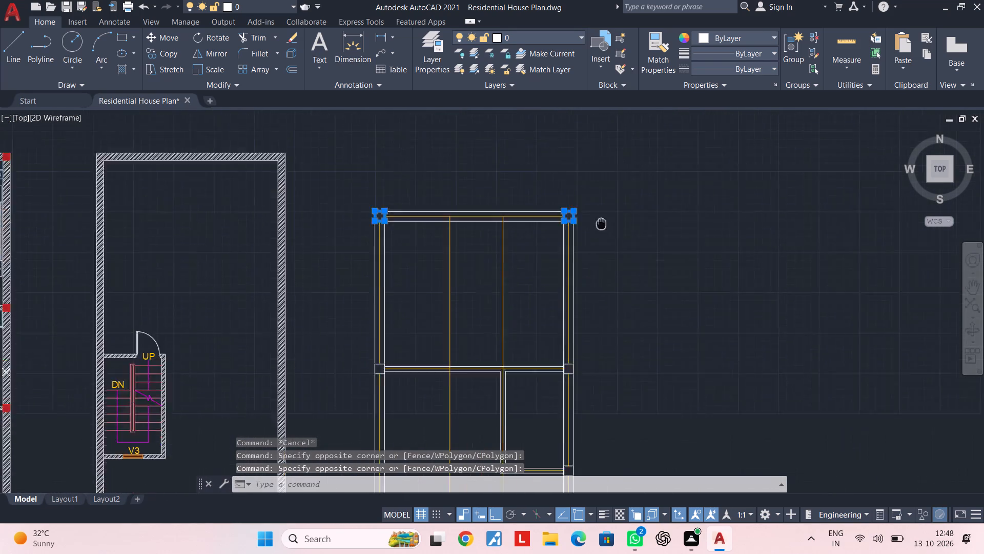
{"action": "middle_click_drag", "start_coordinate": [598, 207], "coordinate": [592, 157]}
{"action": "scroll", "coordinate": [567, 276], "scroll_direction": "up", "scroll_amount": 1}
{"action": "left_click", "coordinate": [509, 239]}
{"action": "left_click", "coordinate": [614, 313]}
{"action": "middle_click_drag", "start_coordinate": [535, 336], "coordinate": [641, 272]}
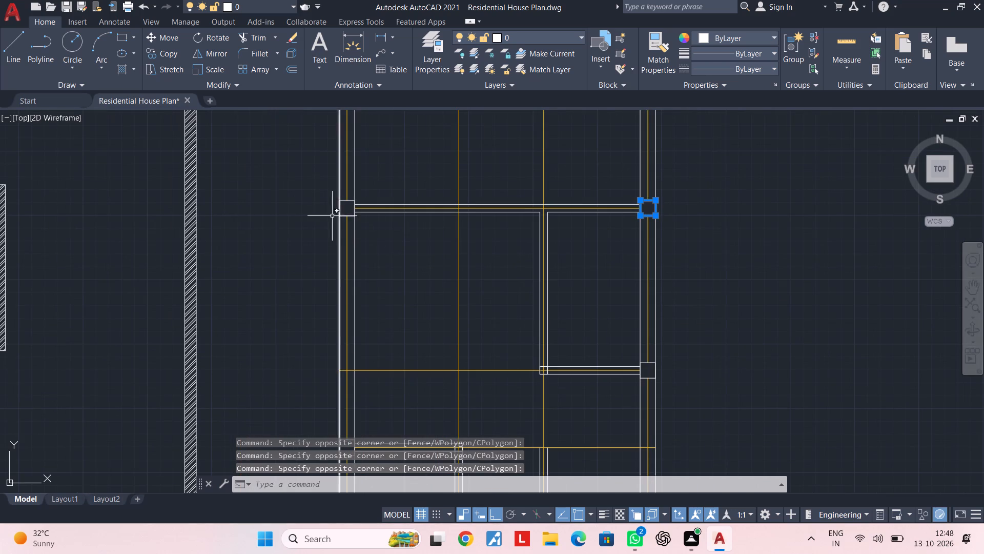
{"action": "left_click", "coordinate": [316, 184]}
{"action": "left_click", "coordinate": [409, 231]}
{"action": "middle_click_drag", "start_coordinate": [384, 231], "coordinate": [318, 164]}
{"action": "scroll", "coordinate": [518, 301], "scroll_direction": "up", "scroll_amount": 3}
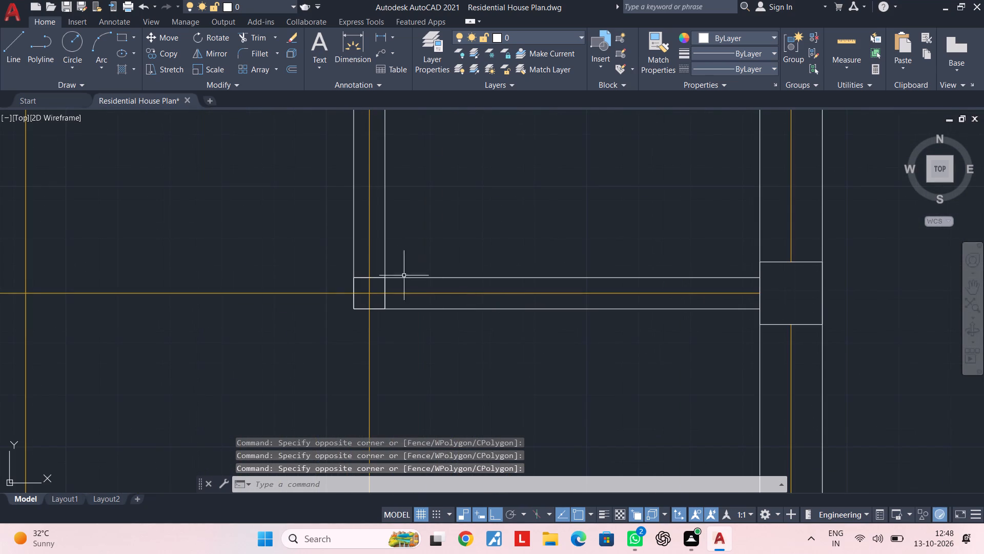
{"action": "left_click", "coordinate": [318, 246]}
{"action": "left_click", "coordinate": [462, 356]}
{"action": "middle_click_drag", "start_coordinate": [520, 350], "coordinate": [366, 323]}
{"action": "left_click_drag", "start_coordinate": [573, 183], "coordinate": [604, 226]}
{"action": "left_click", "coordinate": [795, 395]}
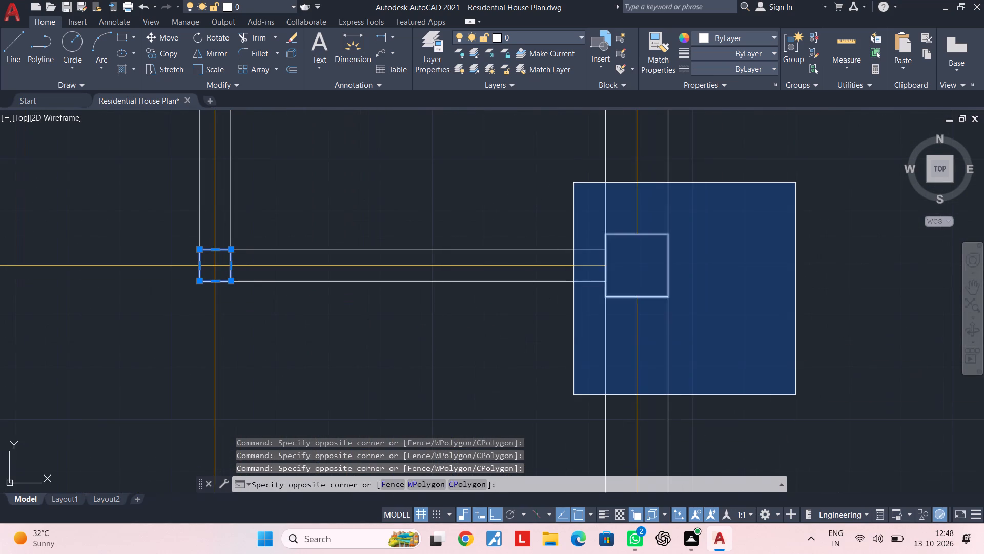
{"action": "scroll", "coordinate": [603, 401], "scroll_direction": "down", "scroll_amount": 3}
{"action": "middle_click_drag", "start_coordinate": [592, 404], "coordinate": [596, 194]}
{"action": "scroll", "coordinate": [636, 330], "scroll_direction": "up", "scroll_amount": 2}
{"action": "scroll", "coordinate": [555, 288], "scroll_direction": "up", "scroll_amount": 1}
{"action": "left_click_drag", "start_coordinate": [501, 250], "coordinate": [514, 264]}
{"action": "left_click", "coordinate": [701, 423]}
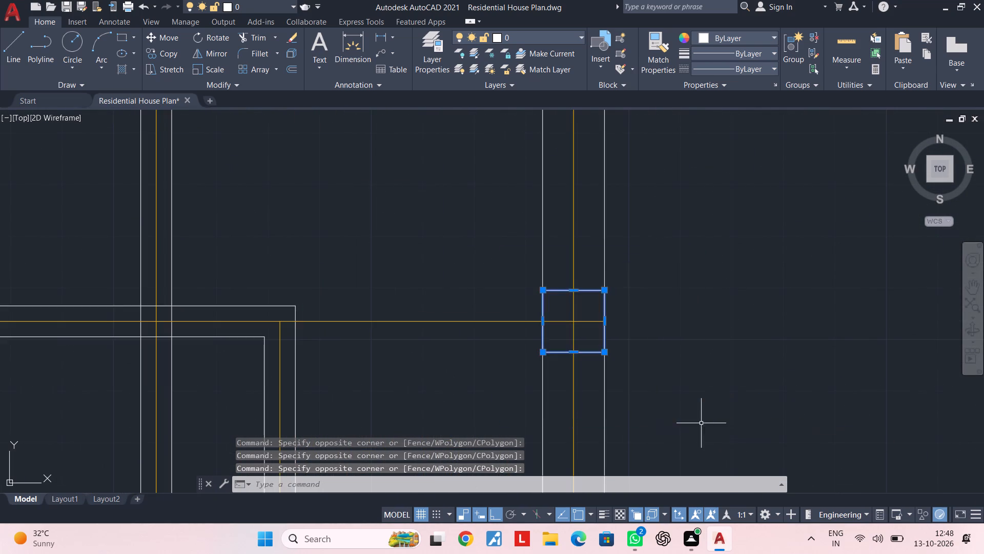
{"action": "scroll", "coordinate": [494, 423], "scroll_direction": "down", "scroll_amount": 2}
{"action": "middle_click_drag", "start_coordinate": [507, 407], "coordinate": [671, 305]}
{"action": "middle_click_drag", "start_coordinate": [594, 319], "coordinate": [789, 294]}
{"action": "scroll", "coordinate": [385, 243], "scroll_direction": "up", "scroll_amount": 1}
{"action": "left_click_drag", "start_coordinate": [376, 217], "coordinate": [396, 236]}
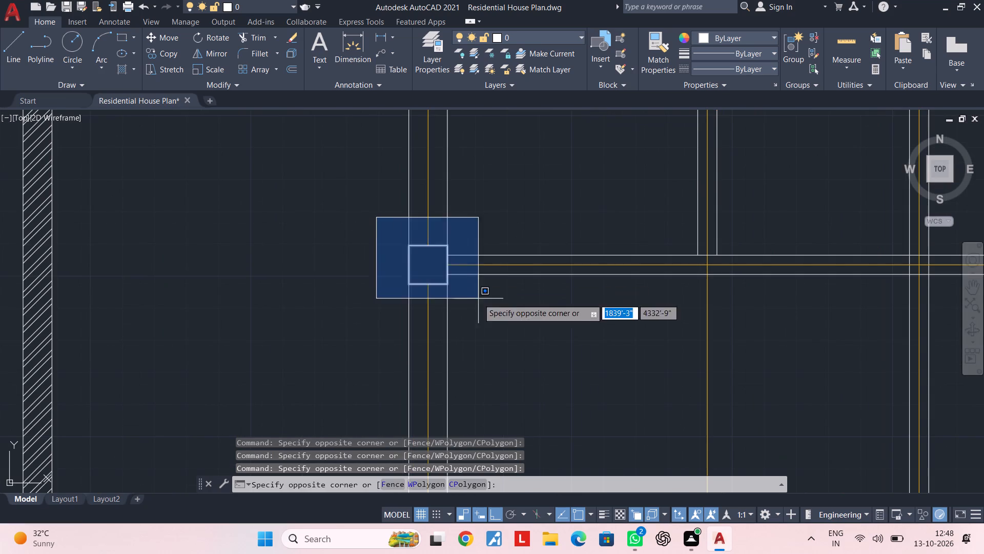
{"action": "left_click", "coordinate": [481, 302]}
{"action": "middle_click_drag", "start_coordinate": [502, 195], "coordinate": [489, 417]}
{"action": "left_click_drag", "start_coordinate": [354, 215], "coordinate": [360, 226]}
{"action": "left_click", "coordinate": [524, 320]}
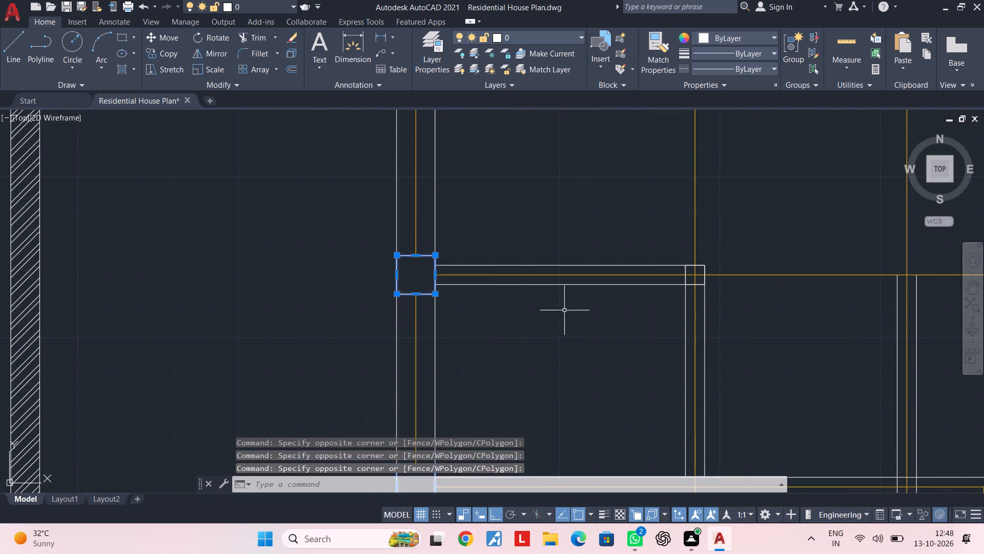
{"action": "left_click", "coordinate": [670, 226]}
{"action": "left_click", "coordinate": [736, 301]}
{"action": "scroll", "coordinate": [788, 397], "scroll_direction": "down", "scroll_amount": 3}
{"action": "middle_click_drag", "start_coordinate": [766, 324], "coordinate": [730, 203]}
{"action": "middle_click_drag", "start_coordinate": [721, 358], "coordinate": [668, 236]}
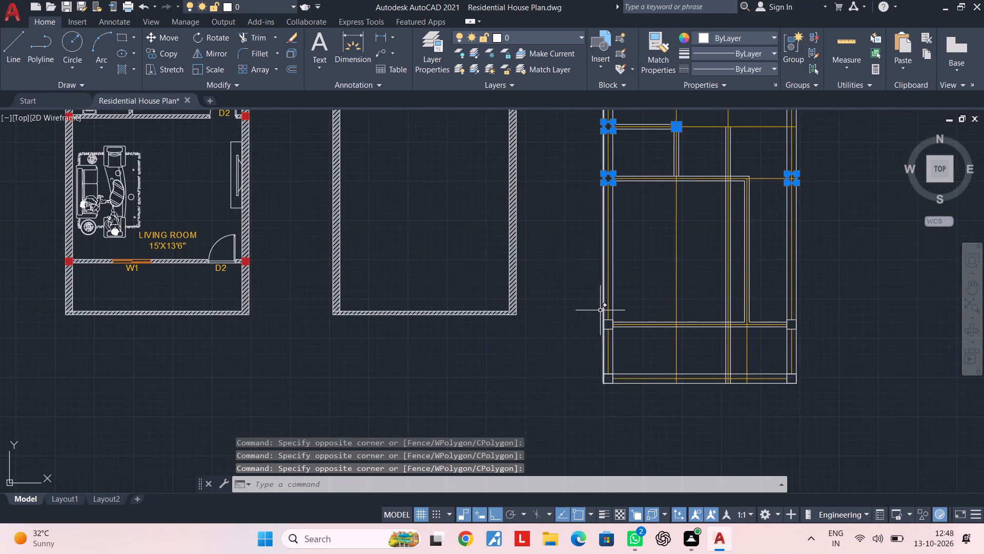
{"action": "scroll", "coordinate": [599, 310], "scroll_direction": "up", "scroll_amount": 2}
{"action": "left_click_drag", "start_coordinate": [554, 289], "coordinate": [573, 312]}
{"action": "left_click", "coordinate": [707, 408]}
{"action": "middle_click_drag", "start_coordinate": [695, 379], "coordinate": [636, 236]}
{"action": "left_click_drag", "start_coordinate": [523, 284], "coordinate": [529, 299]}
{"action": "left_click", "coordinate": [605, 399]}
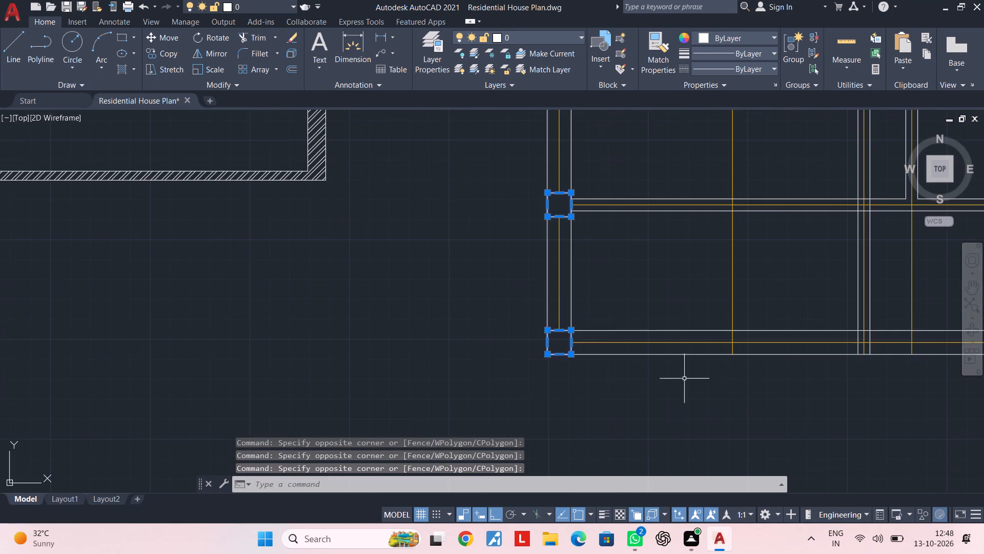
{"action": "middle_click_drag", "start_coordinate": [686, 374], "coordinate": [304, 303]}
{"action": "left_click", "coordinate": [613, 239]}
{"action": "left_click", "coordinate": [663, 298]}
{"action": "middle_click_drag", "start_coordinate": [694, 275], "coordinate": [669, 400]}
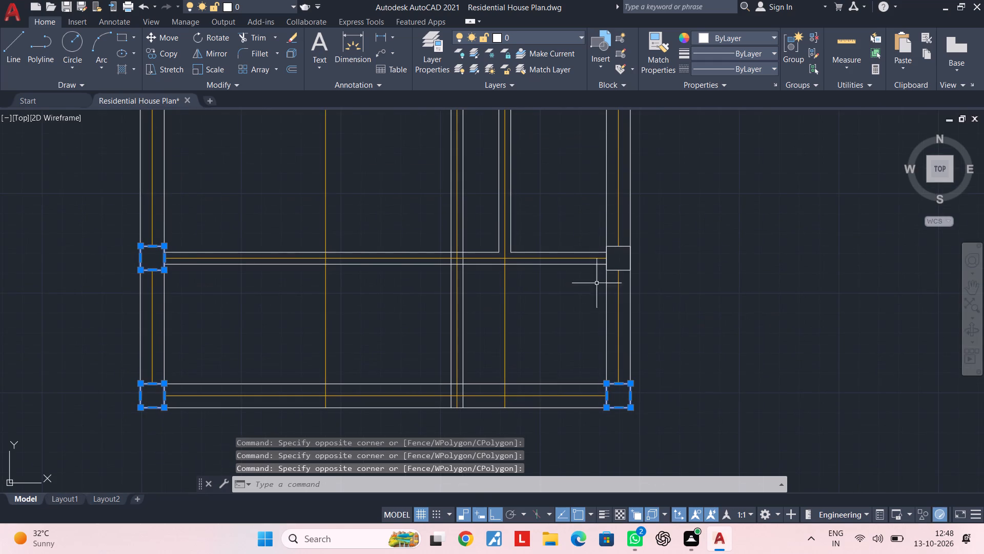
{"action": "left_click", "coordinate": [597, 206]}
{"action": "left_click", "coordinate": [666, 299]}
{"action": "scroll", "coordinate": [671, 300], "scroll_direction": "down", "scroll_amount": 2}
{"action": "middle_click_drag", "start_coordinate": [667, 195], "coordinate": [627, 312]}
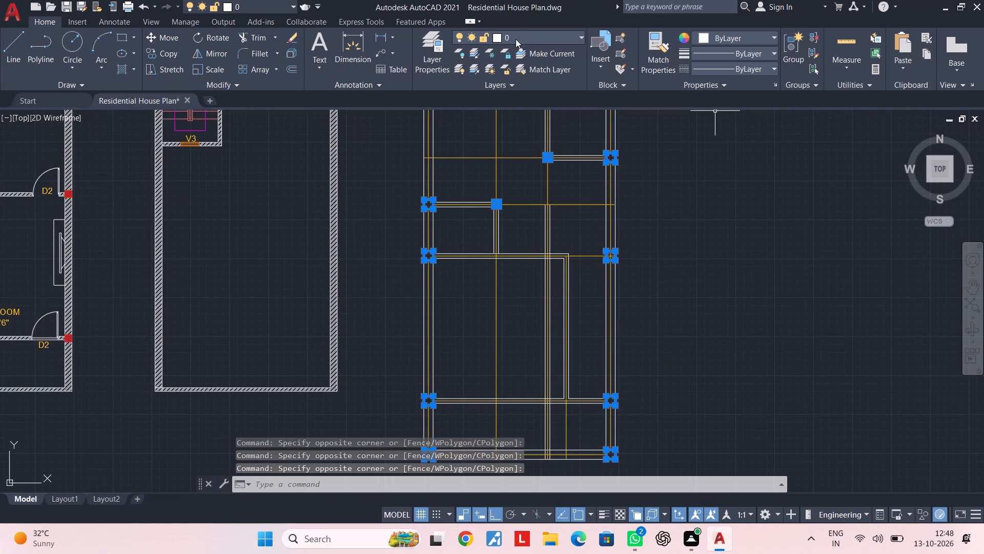
{"action": "left_click", "coordinate": [540, 36]}
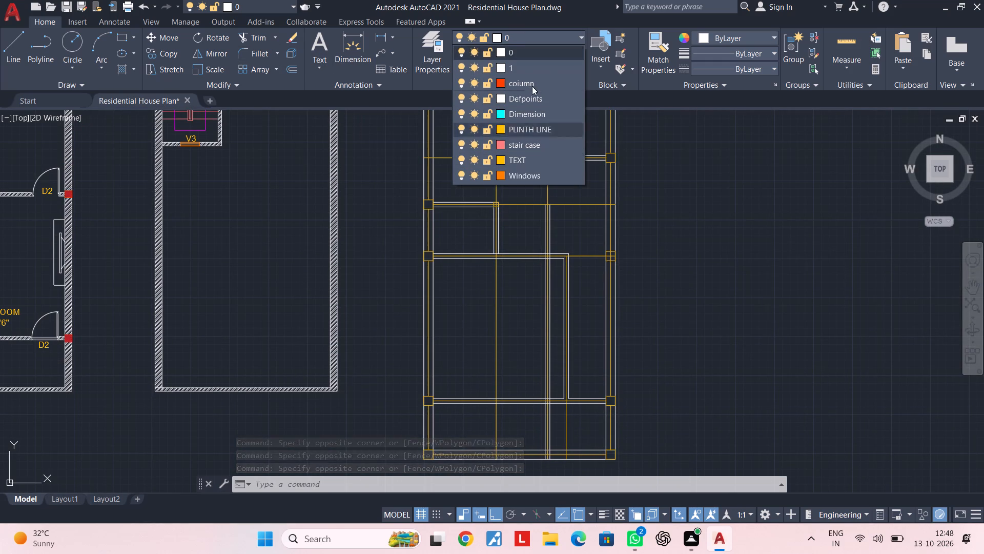
{"action": "left_click", "coordinate": [532, 81]}
{"action": "key", "text": "Escape"}
{"action": "key", "text": "Escape"}
{"action": "middle_click_drag", "start_coordinate": [558, 213], "coordinate": [527, 255]}
{"action": "key", "text": "Escape"}
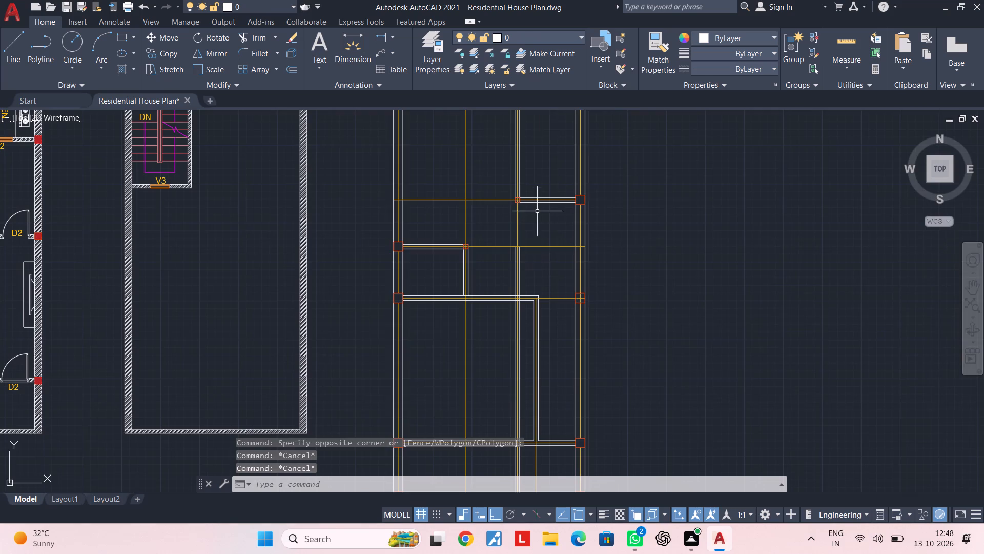
Check the column squares and centrelines from the middle of the plan up to its topmost beam.
{"action": "key", "text": "Escape"}
{"action": "middle_click_drag", "start_coordinate": [537, 205], "coordinate": [523, 249]}
{"action": "key", "text": "Escape"}
{"action": "scroll", "coordinate": [451, 303], "scroll_direction": "up", "scroll_amount": 3}
{"action": "scroll", "coordinate": [470, 273], "scroll_direction": "down", "scroll_amount": 3}
{"action": "middle_click_drag", "start_coordinate": [477, 273], "coordinate": [474, 308]}
{"action": "key", "text": "Escape"}
{"action": "key", "text": "Escape"}
{"action": "middle_click_drag", "start_coordinate": [484, 203], "coordinate": [446, 298]}
{"action": "key", "text": "Escape"}
{"action": "key", "text": "Escape"}
{"action": "middle_click_drag", "start_coordinate": [453, 174], "coordinate": [448, 263]}
{"action": "key", "text": "Escape"}
{"action": "key", "text": "Escape"}
{"action": "key", "text": "Escape"}
{"action": "scroll", "coordinate": [442, 222], "scroll_direction": "up", "scroll_amount": 3}
{"action": "scroll", "coordinate": [456, 221], "scroll_direction": "down", "scroll_amount": 2}
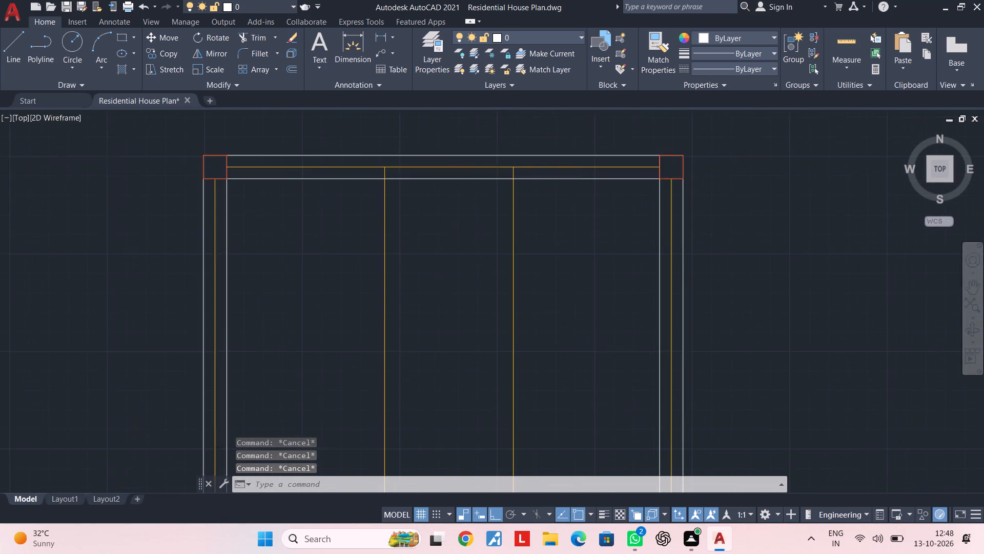
{"action": "middle_click_drag", "start_coordinate": [456, 223], "coordinate": [450, 249]}
{"action": "key", "text": "Escape"}
{"action": "key", "text": "Escape"}
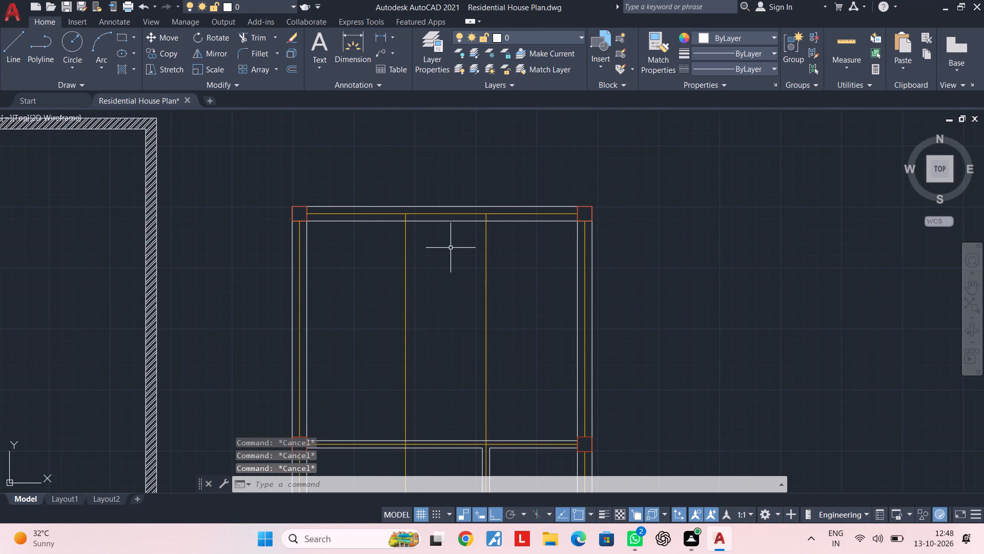
{"action": "middle_click_drag", "start_coordinate": [451, 246], "coordinate": [444, 259]}
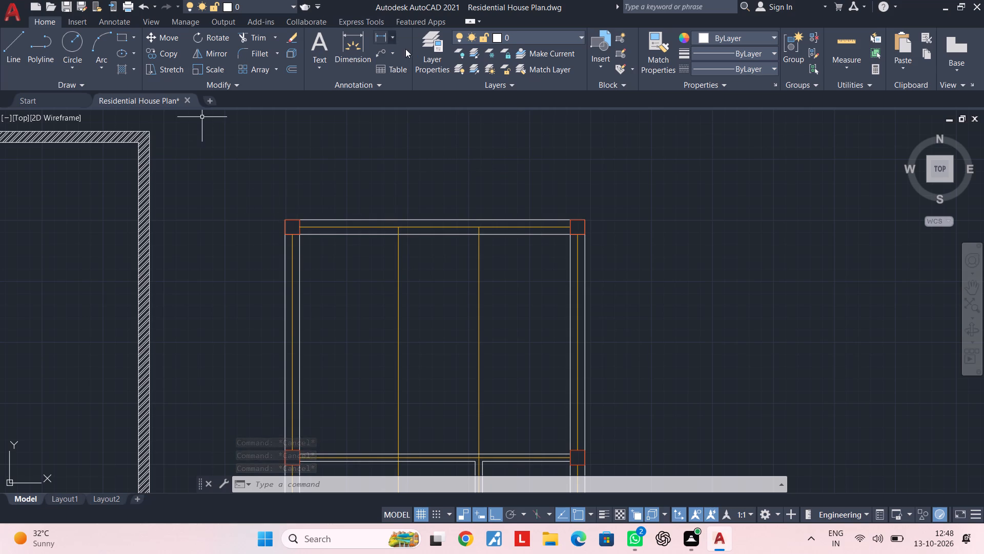
Create a new layer named Plinth beam line 2 and set its colour to green.
{"action": "left_click", "coordinate": [437, 48]}
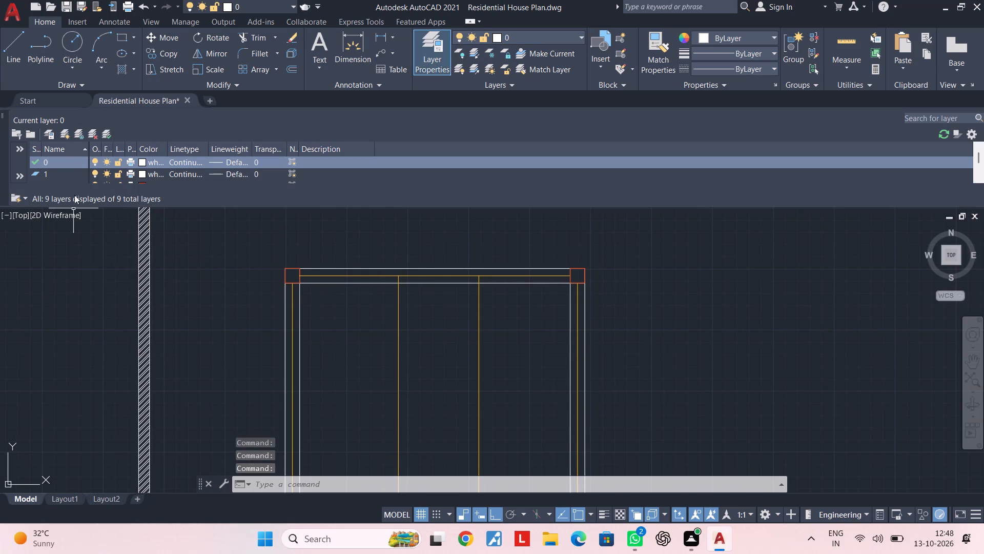
{"action": "left_click", "coordinate": [64, 133]}
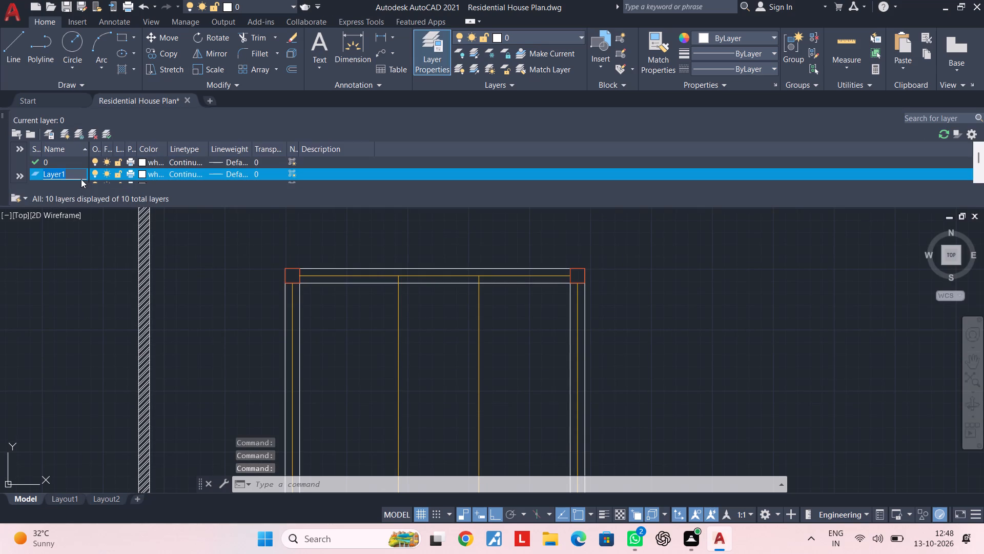
{"action": "key", "text": "BackSpace"}
{"action": "key", "text": "p"}
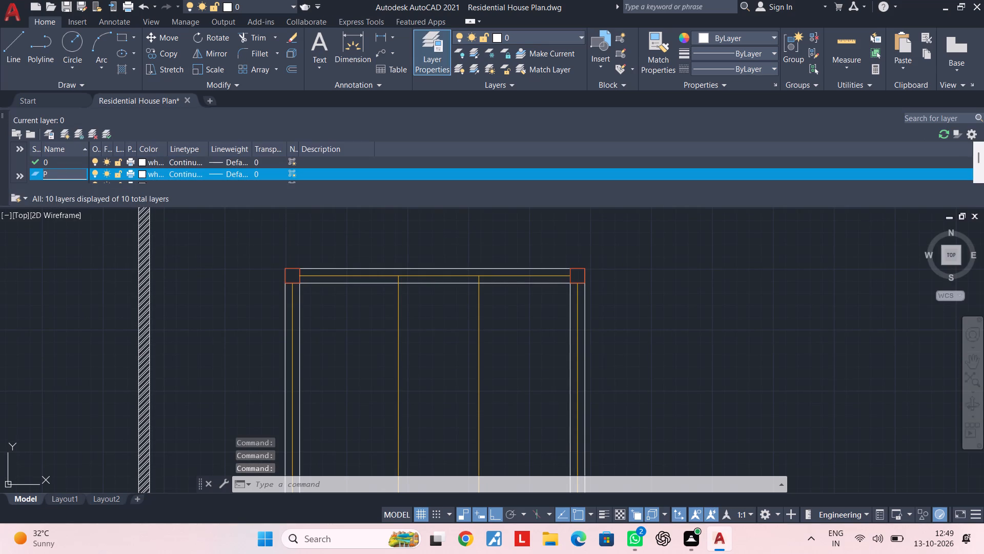
{"action": "type", "text": "linth beam line 2"}
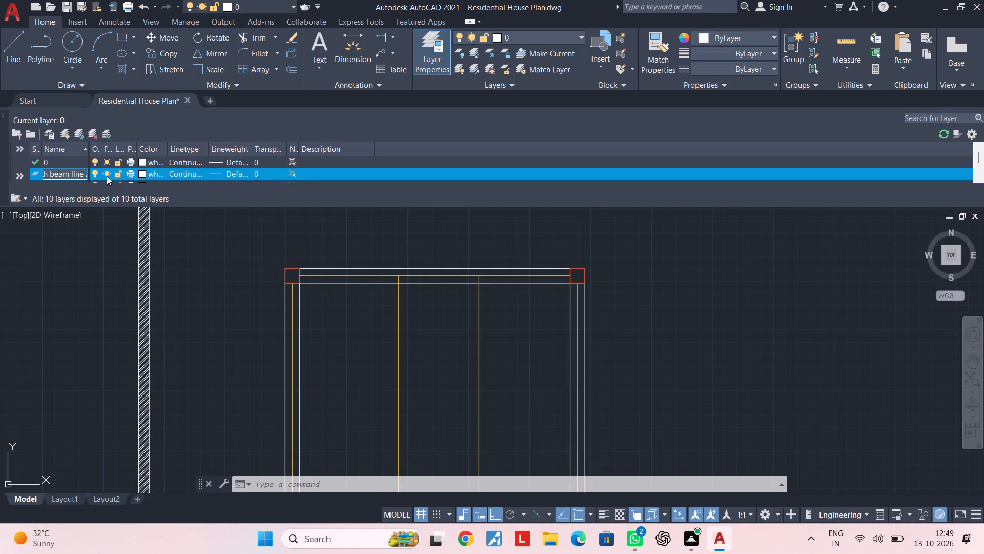
{"action": "left_click", "coordinate": [141, 174]}
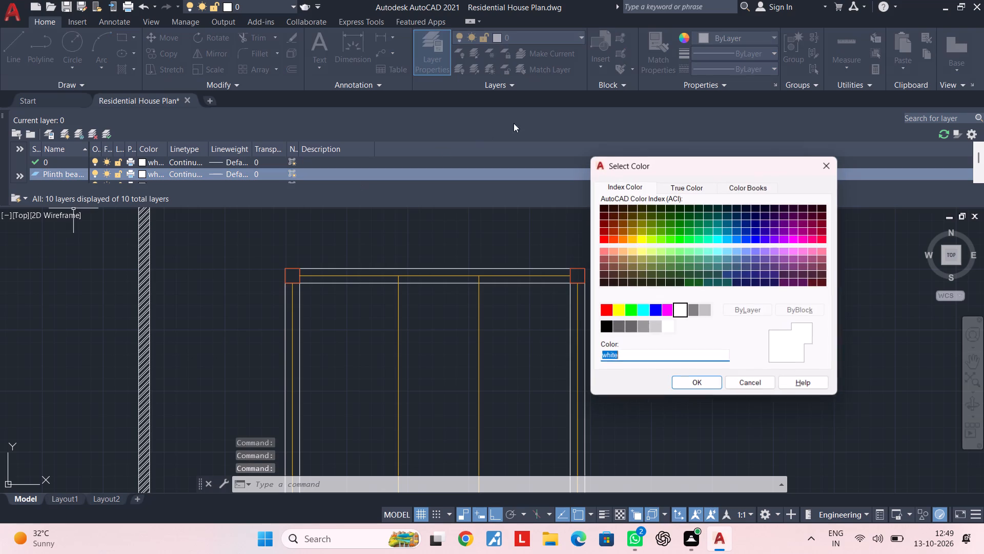
{"action": "left_click", "coordinate": [661, 239]}
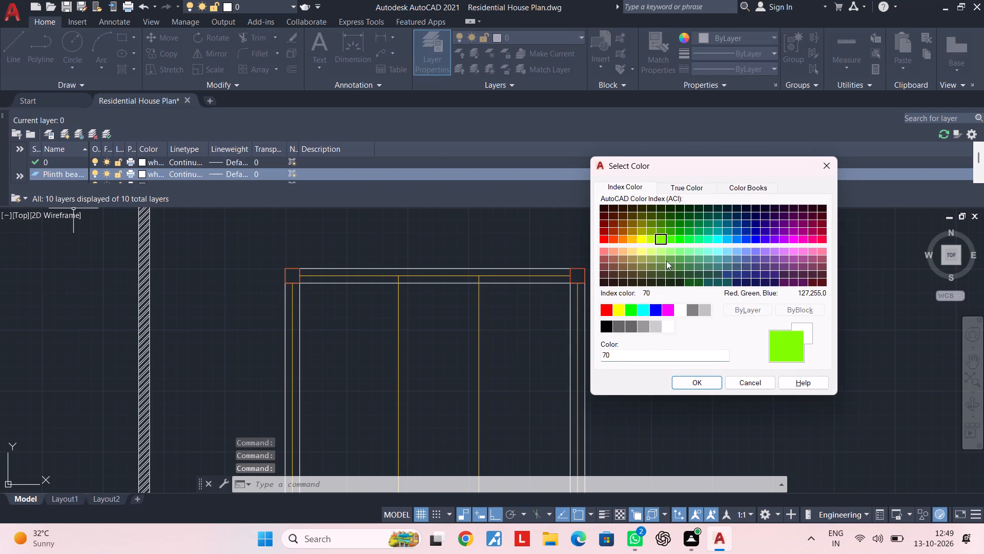
{"action": "left_click", "coordinate": [629, 307]}
{"action": "left_click", "coordinate": [709, 387]}
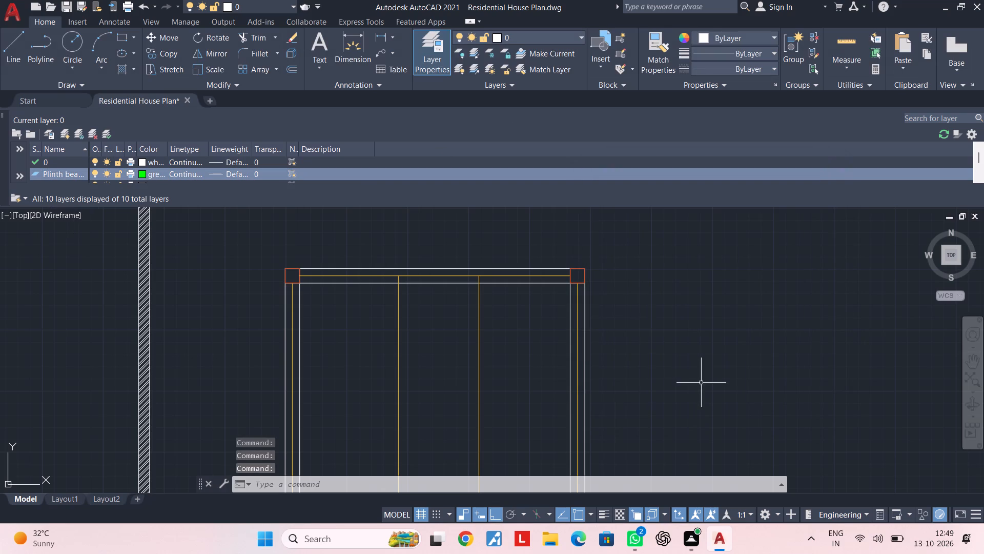
{"action": "left_click", "coordinate": [4, 115]}
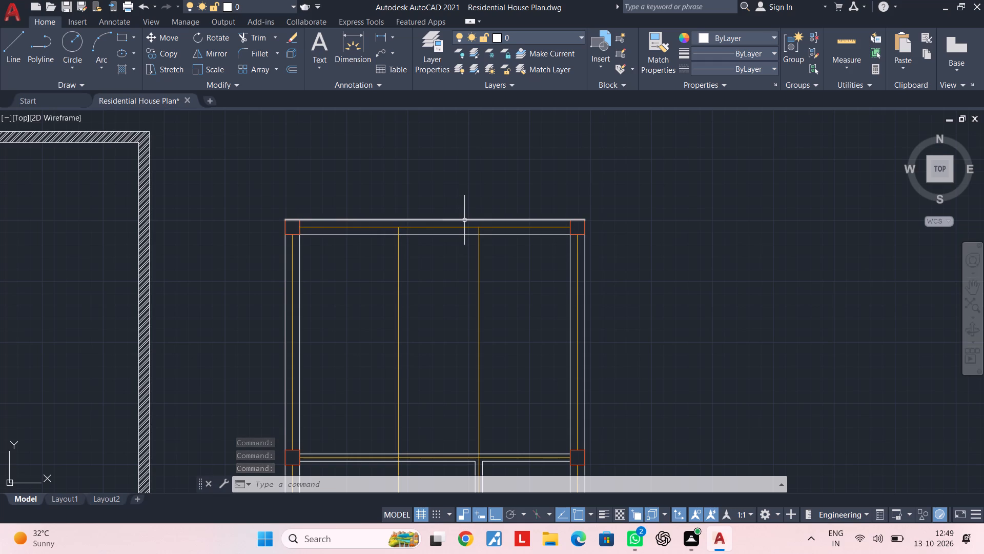
Assign the outer edge line of the plan's topmost beam to the Plinth beam line 2 layer.
{"action": "left_click", "coordinate": [464, 220]}
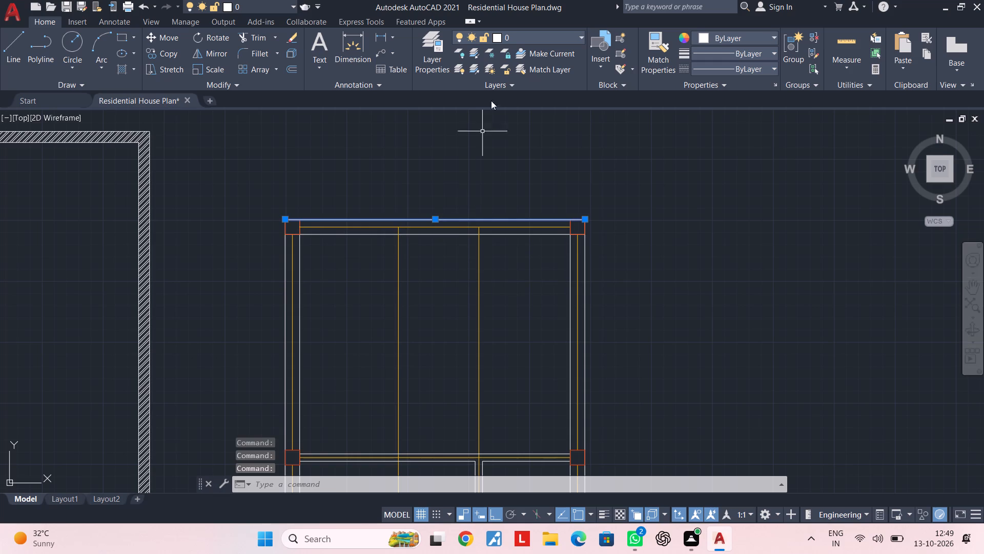
{"action": "left_click", "coordinate": [503, 42]}
{"action": "left_click", "coordinate": [506, 127]}
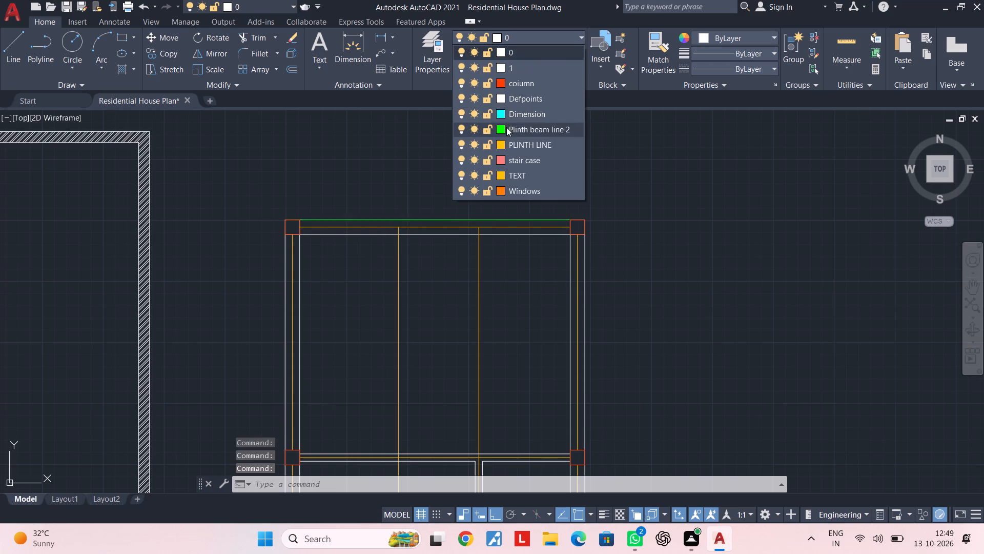
{"action": "key", "text": "Escape"}
Match the properties of the topmost beam's outer edge onto its inner edge and both edges of the east outer vertical beam.
{"action": "middle_click_drag", "start_coordinate": [486, 222], "coordinate": [464, 185]}
{"action": "key", "text": "Escape"}
{"action": "type", "text": "ma"}
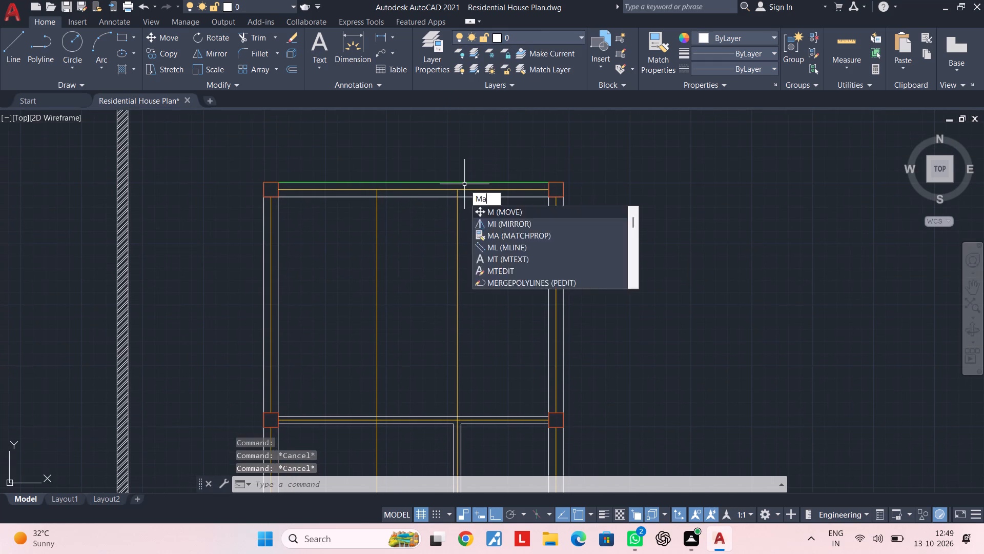
{"action": "key", "text": "space"}
{"action": "left_click", "coordinate": [464, 182]}
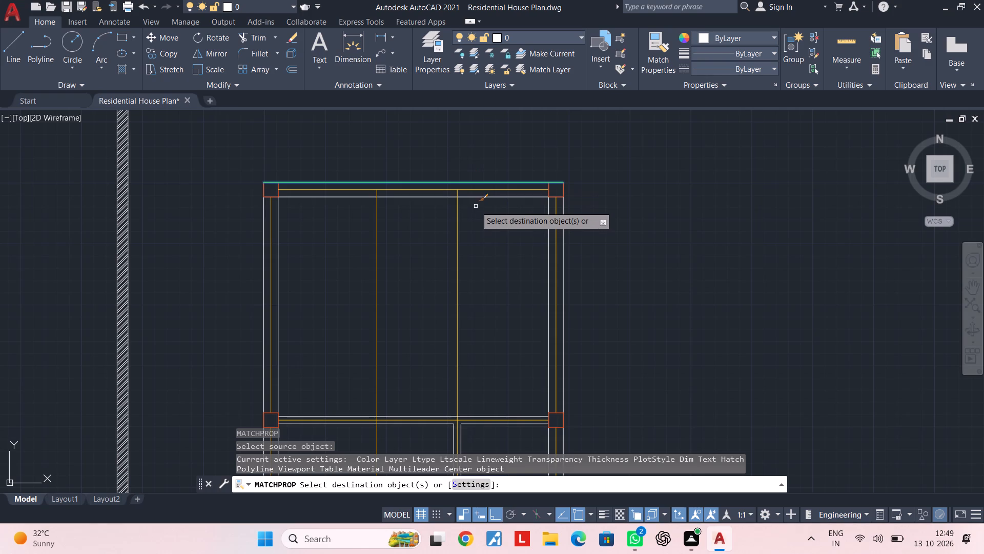
{"action": "left_click", "coordinate": [476, 197]}
{"action": "scroll", "coordinate": [561, 240], "scroll_direction": "up", "scroll_amount": 2}
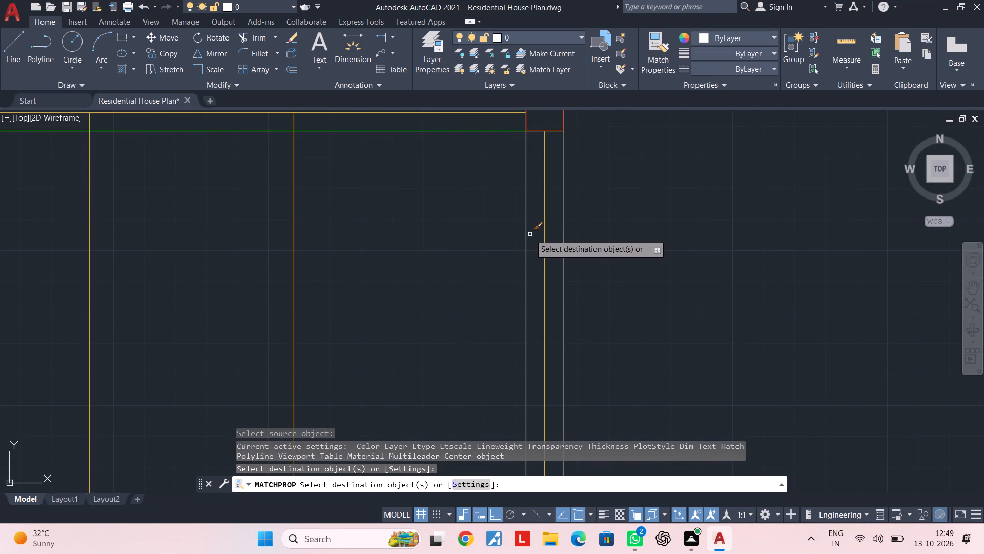
{"action": "left_click", "coordinate": [530, 234]}
{"action": "left_click", "coordinate": [511, 237]}
{"action": "left_click", "coordinate": [563, 234]}
{"action": "scroll", "coordinate": [605, 256], "scroll_direction": "down", "scroll_amount": 2}
Match the same properties onto both edges of the second horizontal beam's eastern stretch, next to the outer column.
{"action": "middle_click_drag", "start_coordinate": [607, 255], "coordinate": [594, 200]}
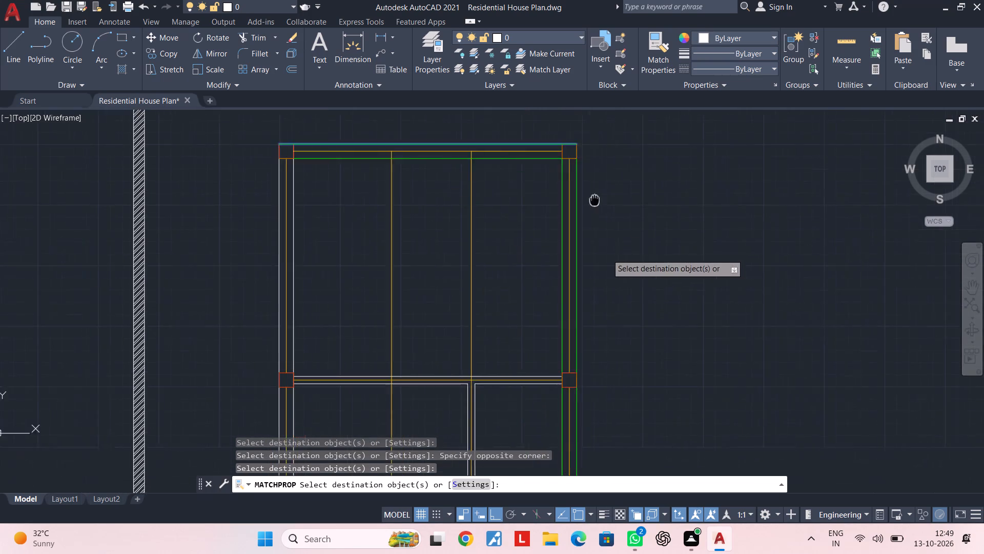
{"action": "middle_click_drag", "start_coordinate": [594, 200], "coordinate": [592, 187]}
{"action": "middle_click_drag", "start_coordinate": [603, 224], "coordinate": [597, 176]}
{"action": "scroll", "coordinate": [566, 295], "scroll_direction": "up", "scroll_amount": 2}
{"action": "middle_click_drag", "start_coordinate": [594, 307], "coordinate": [613, 235]}
{"action": "scroll", "coordinate": [520, 255], "scroll_direction": "up", "scroll_amount": 2}
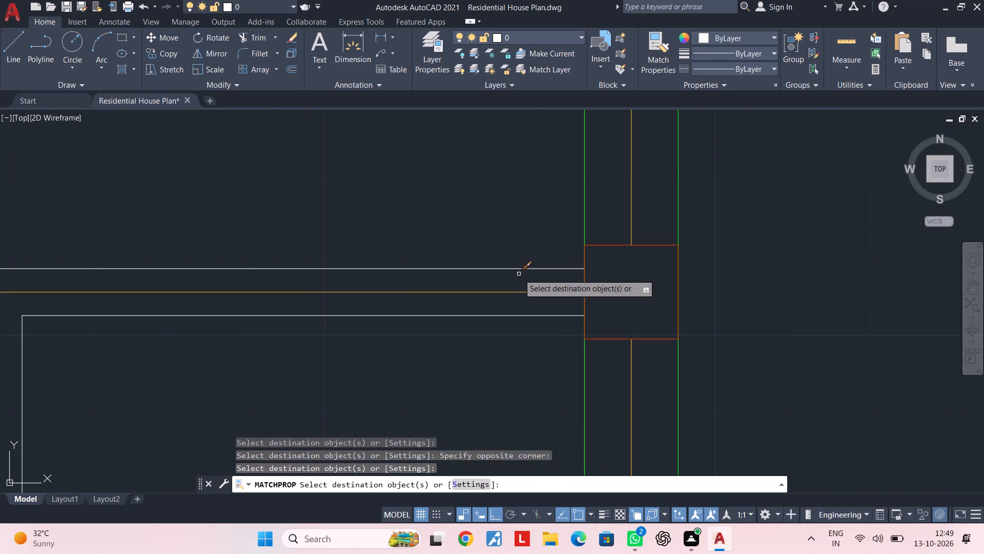
{"action": "left_click", "coordinate": [518, 276]}
{"action": "left_click", "coordinate": [487, 238]}
{"action": "left_click", "coordinate": [505, 331]}
{"action": "left_click", "coordinate": [493, 311]}
Match the same properties onto both edges of the interior vertical beam below it and the horizontal beam's western stretch.
{"action": "scroll", "coordinate": [448, 331], "scroll_direction": "down", "scroll_amount": 1}
{"action": "middle_click_drag", "start_coordinate": [467, 331], "coordinate": [754, 312]}
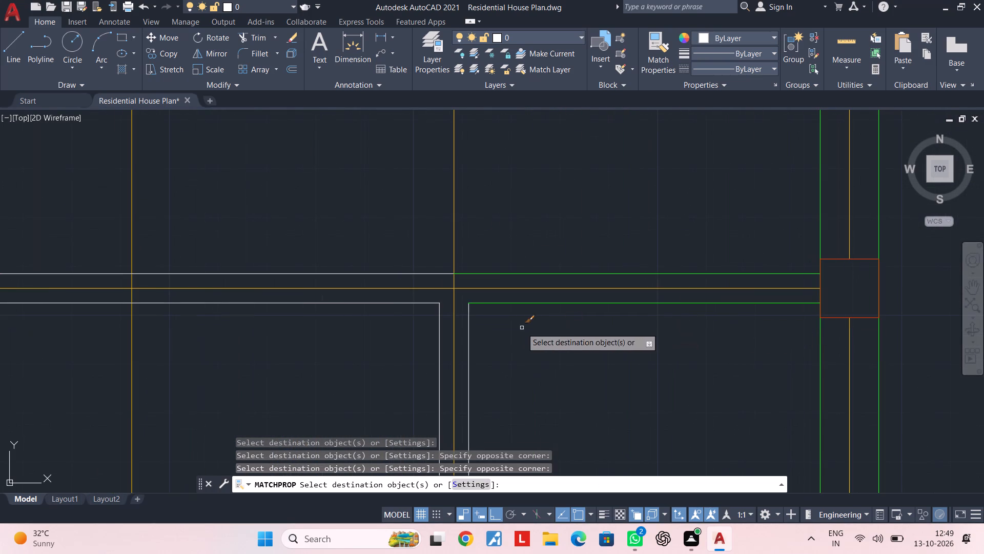
{"action": "left_click", "coordinate": [516, 328]}
{"action": "left_click", "coordinate": [467, 344]}
{"action": "double_click", "coordinate": [447, 343]}
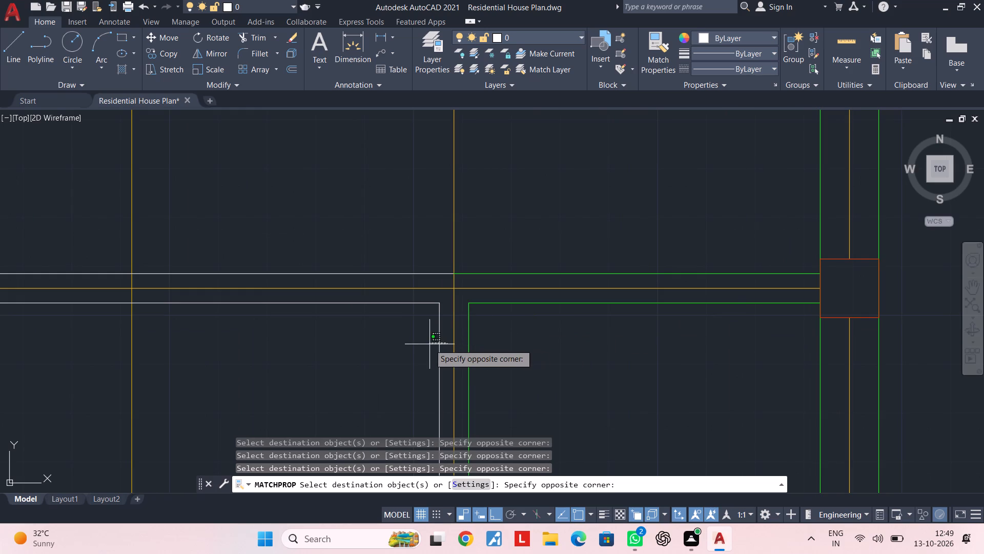
{"action": "left_click", "coordinate": [414, 345]}
{"action": "middle_click_drag", "start_coordinate": [395, 337], "coordinate": [406, 361]}
{"action": "scroll", "coordinate": [421, 341], "scroll_direction": "up", "scroll_amount": 1}
{"action": "left_click", "coordinate": [421, 333]}
{"action": "left_click", "coordinate": [407, 311]}
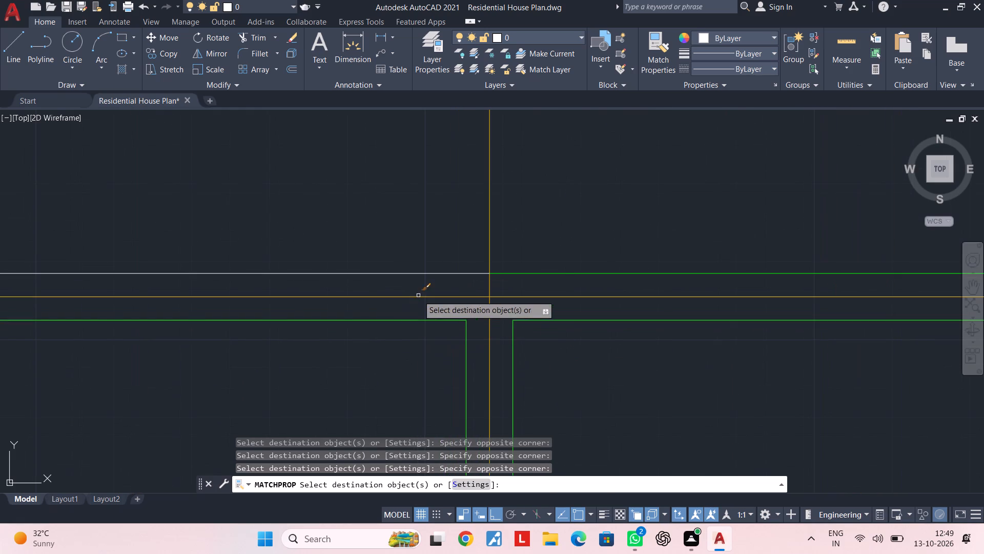
{"action": "left_click", "coordinate": [426, 277]}
{"action": "left_click", "coordinate": [403, 251]}
Match the same properties onto both edges of the west outer vertical beam.
{"action": "scroll", "coordinate": [395, 257], "scroll_direction": "down", "scroll_amount": 3}
{"action": "middle_click_drag", "start_coordinate": [416, 267], "coordinate": [560, 266]}
{"action": "middle_click_drag", "start_coordinate": [352, 291], "coordinate": [450, 282]}
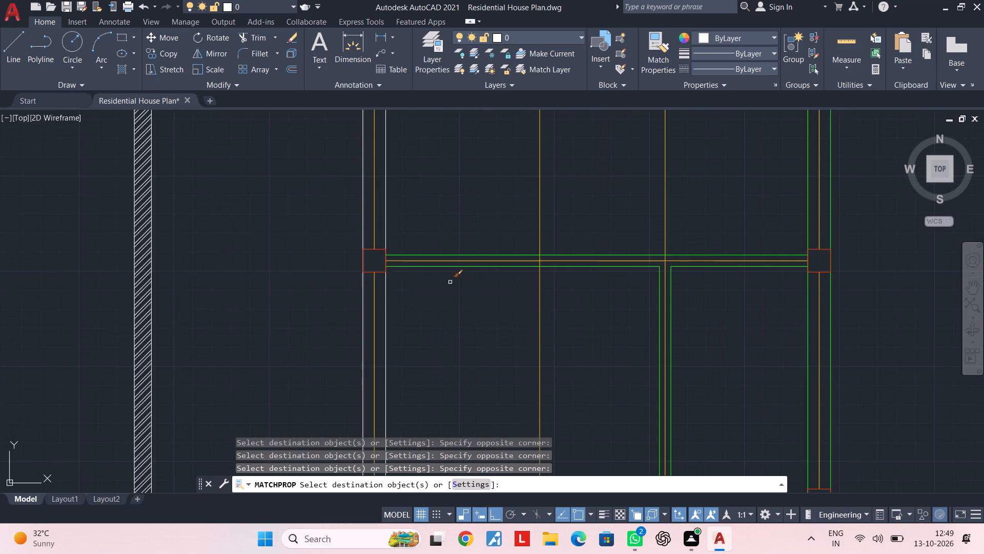
{"action": "scroll", "coordinate": [397, 283], "scroll_direction": "up", "scroll_amount": 2}
{"action": "left_click", "coordinate": [385, 294]}
{"action": "left_click", "coordinate": [353, 312]}
{"action": "left_click", "coordinate": [307, 316]}
{"action": "left_click", "coordinate": [265, 322]}
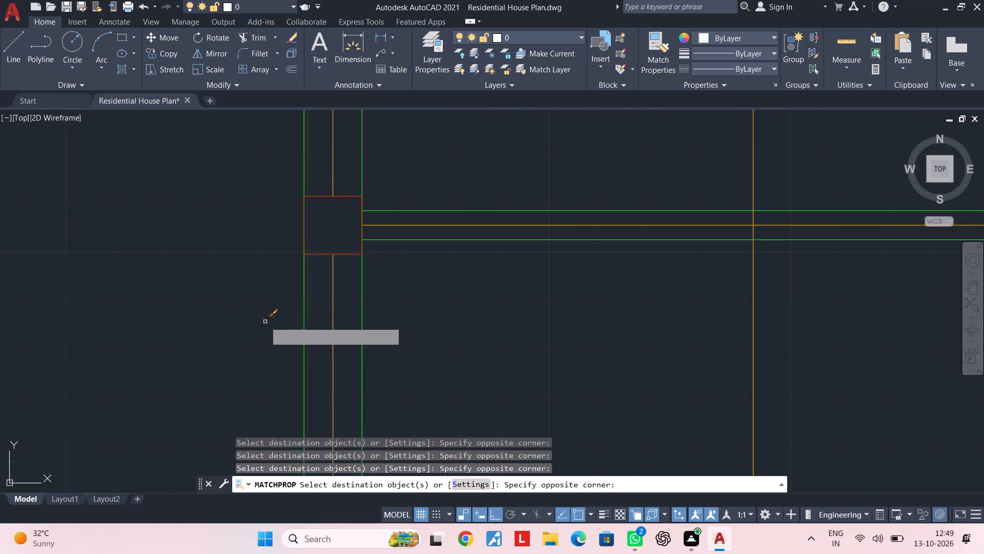
Match the same properties onto both edges of the short horizontal beam running from the west outer column to the small interior junction square.
{"action": "scroll", "coordinate": [266, 325], "scroll_direction": "down", "scroll_amount": 4}
{"action": "middle_click_drag", "start_coordinate": [337, 330], "coordinate": [396, 227]}
{"action": "middle_click_drag", "start_coordinate": [404, 294], "coordinate": [405, 231]}
{"action": "scroll", "coordinate": [421, 287], "scroll_direction": "up", "scroll_amount": 4}
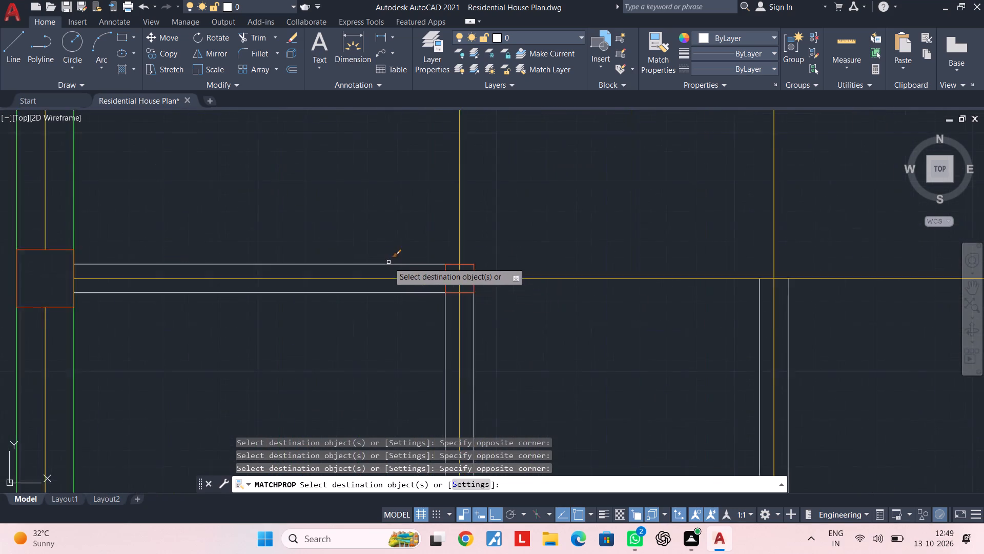
{"action": "scroll", "coordinate": [388, 262], "scroll_direction": "up", "scroll_amount": 1}
{"action": "left_click", "coordinate": [360, 231]}
{"action": "left_click", "coordinate": [378, 275]}
{"action": "left_click", "coordinate": [383, 275]}
{"action": "left_click", "coordinate": [350, 224]}
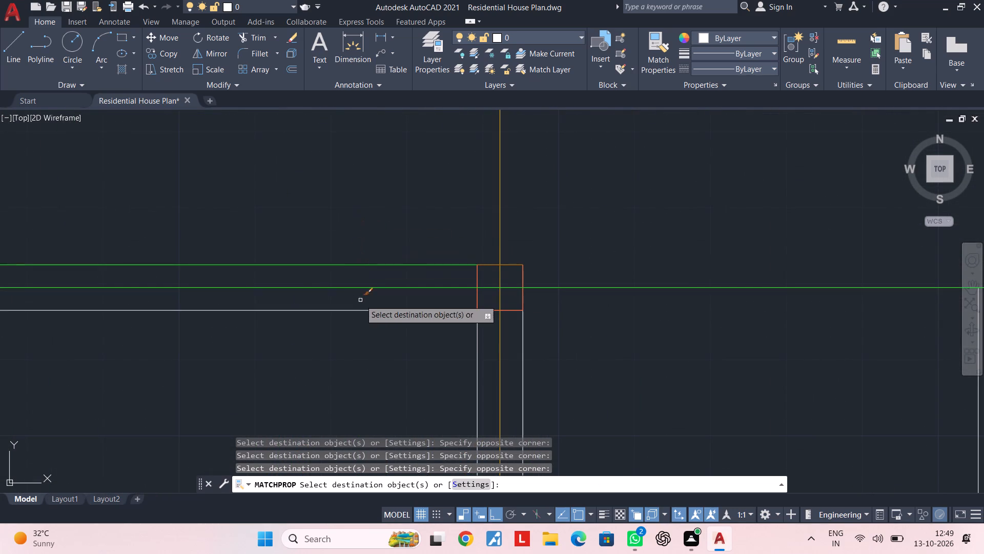
{"action": "left_click", "coordinate": [357, 304]}
{"action": "left_click", "coordinate": [330, 330]}
Match the same properties onto both edges of the vertical beam running down from that small junction square.
{"action": "scroll", "coordinate": [347, 339], "scroll_direction": "down", "scroll_amount": 1}
{"action": "middle_click_drag", "start_coordinate": [354, 338], "coordinate": [397, 302]}
{"action": "scroll", "coordinate": [509, 334], "scroll_direction": "up", "scroll_amount": 1}
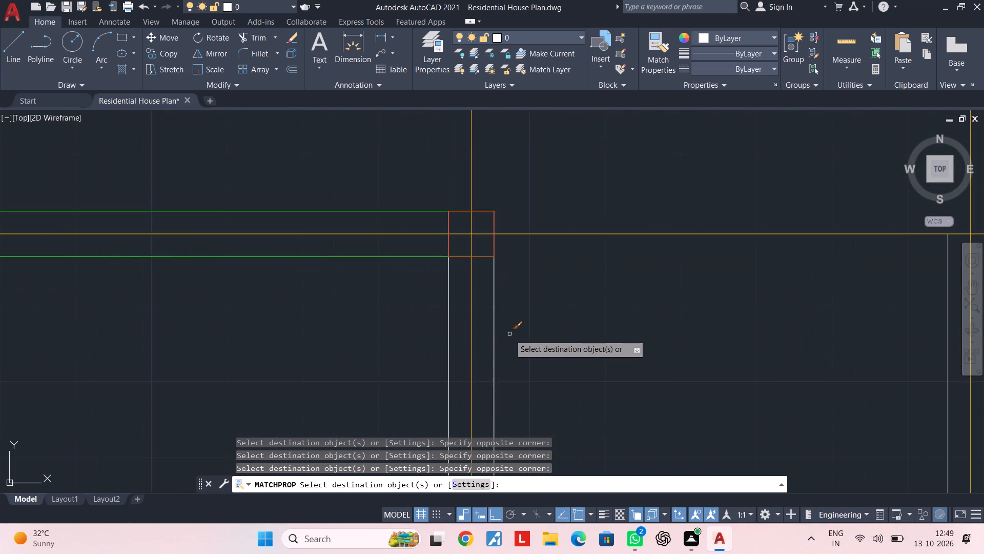
{"action": "left_click", "coordinate": [508, 334]}
{"action": "left_click", "coordinate": [486, 353]}
{"action": "left_click", "coordinate": [461, 347]}
{"action": "left_click", "coordinate": [437, 353]}
Match the same properties onto both edges of the short horizontal beam between the other small junction square and the east outer column.
{"action": "scroll", "coordinate": [441, 357], "scroll_direction": "down", "scroll_amount": 2}
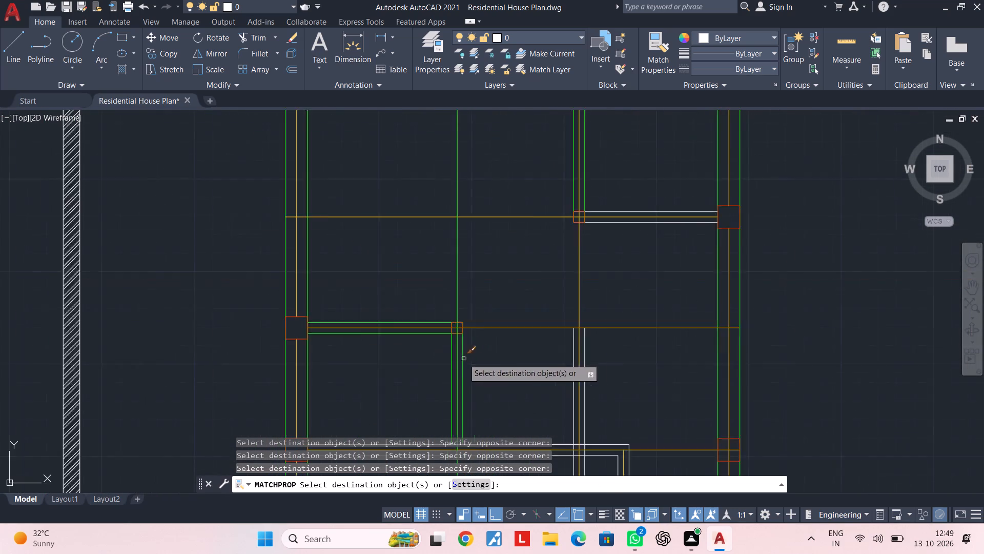
{"action": "scroll", "coordinate": [465, 359], "scroll_direction": "down", "scroll_amount": 2}
{"action": "scroll", "coordinate": [577, 272], "scroll_direction": "up", "scroll_amount": 4}
{"action": "left_click", "coordinate": [587, 281]}
{"action": "left_click", "coordinate": [571, 252]}
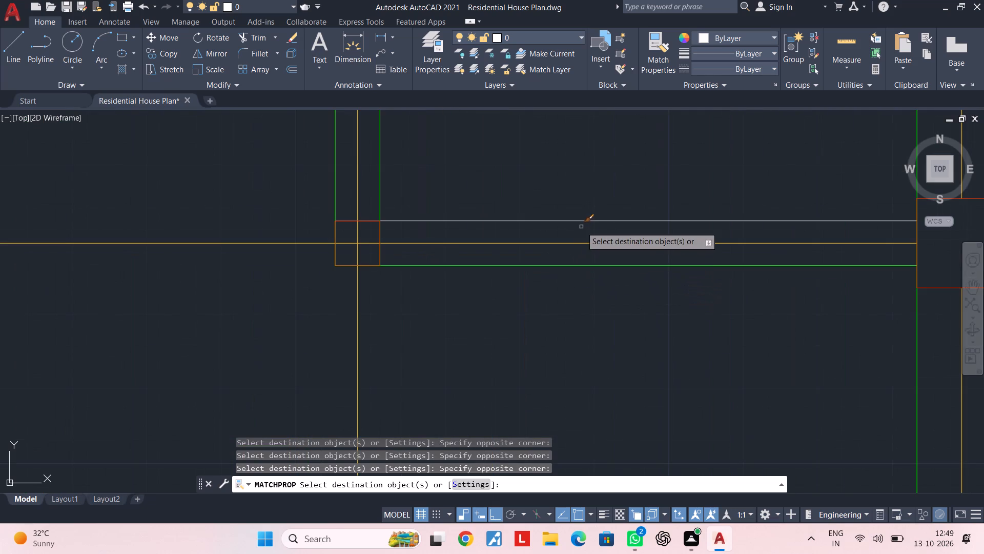
{"action": "left_click", "coordinate": [581, 226]}
{"action": "left_click", "coordinate": [543, 178]}
Match the same properties onto both edges of the long interior vertical beam that crosses the L-shaped beam.
{"action": "scroll", "coordinate": [583, 225], "scroll_direction": "down", "scroll_amount": 4}
{"action": "middle_click_drag", "start_coordinate": [604, 273], "coordinate": [607, 181]}
{"action": "scroll", "coordinate": [560, 263], "scroll_direction": "up", "scroll_amount": 4}
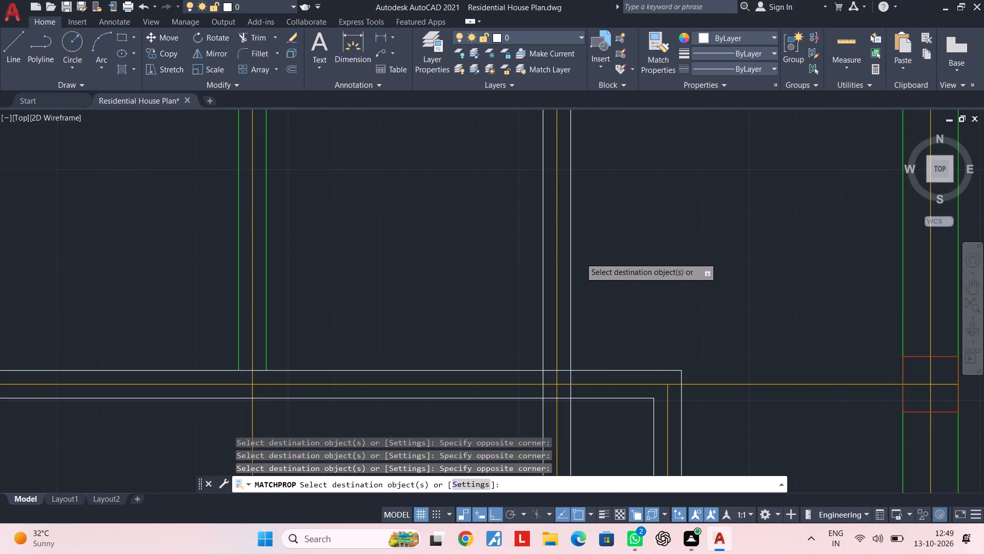
{"action": "left_click", "coordinate": [586, 250]}
{"action": "left_click", "coordinate": [559, 260]}
{"action": "left_click", "coordinate": [524, 268]}
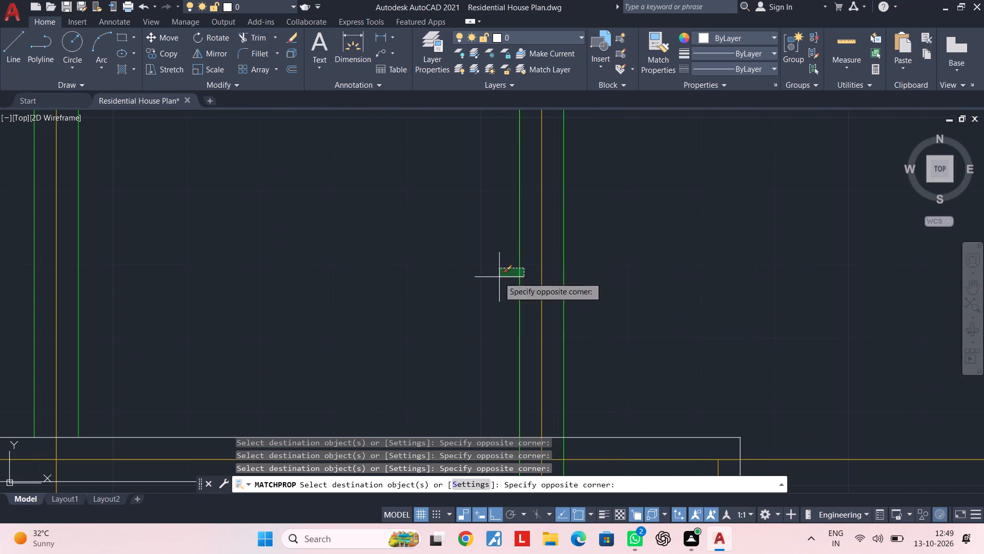
{"action": "left_click", "coordinate": [499, 277]}
Match the same properties onto the inner and outer edges of both legs of the L-shaped interior beam.
{"action": "scroll", "coordinate": [498, 282], "scroll_direction": "down", "scroll_amount": 3}
{"action": "middle_click_drag", "start_coordinate": [571, 286], "coordinate": [561, 245]}
{"action": "middle_click_drag", "start_coordinate": [547, 278], "coordinate": [562, 238]}
{"action": "scroll", "coordinate": [542, 245], "scroll_direction": "up", "scroll_amount": 2}
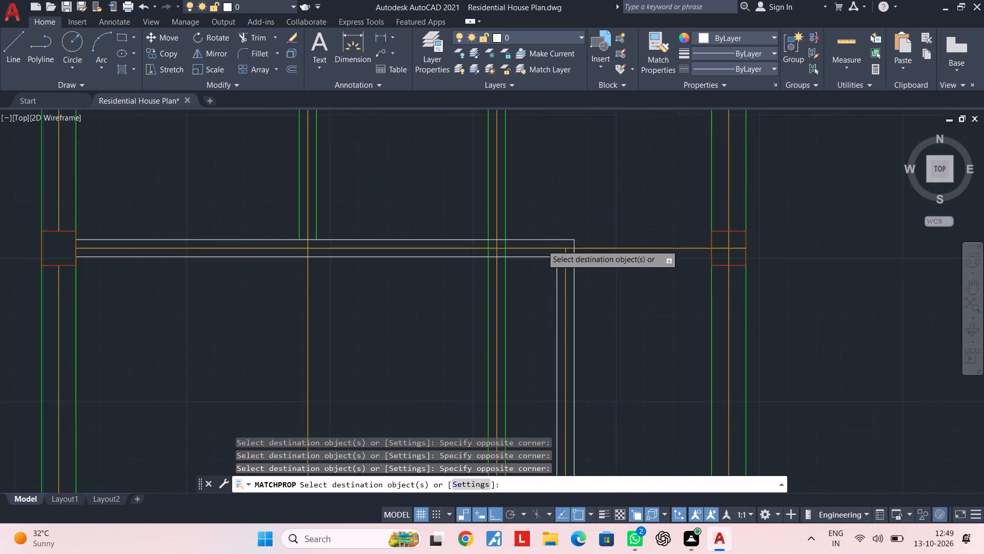
{"action": "left_click", "coordinate": [554, 222]}
{"action": "left_click", "coordinate": [537, 242]}
{"action": "left_click", "coordinate": [536, 255]}
{"action": "left_click", "coordinate": [529, 276]}
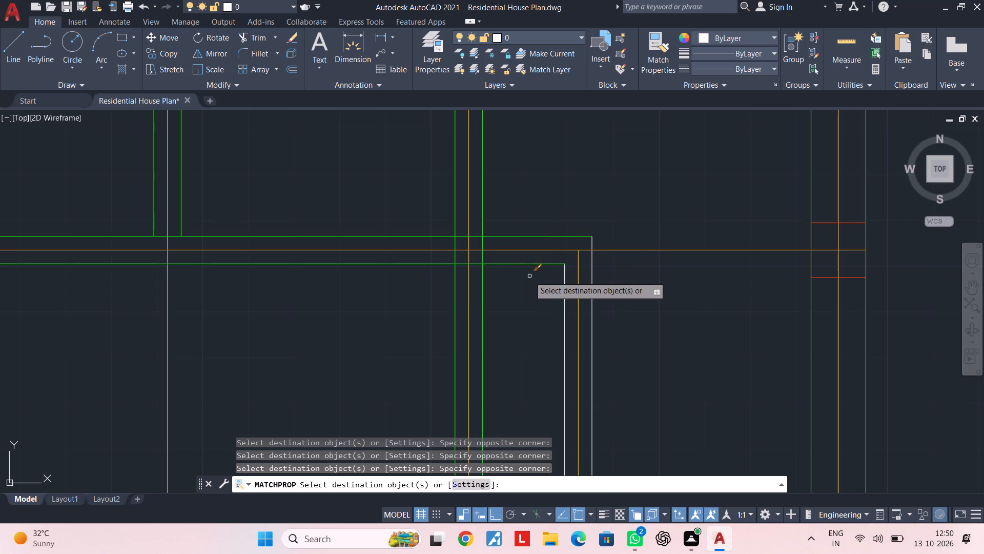
{"action": "left_click", "coordinate": [608, 262]}
{"action": "left_click", "coordinate": [585, 274]}
{"action": "left_click", "coordinate": [571, 294]}
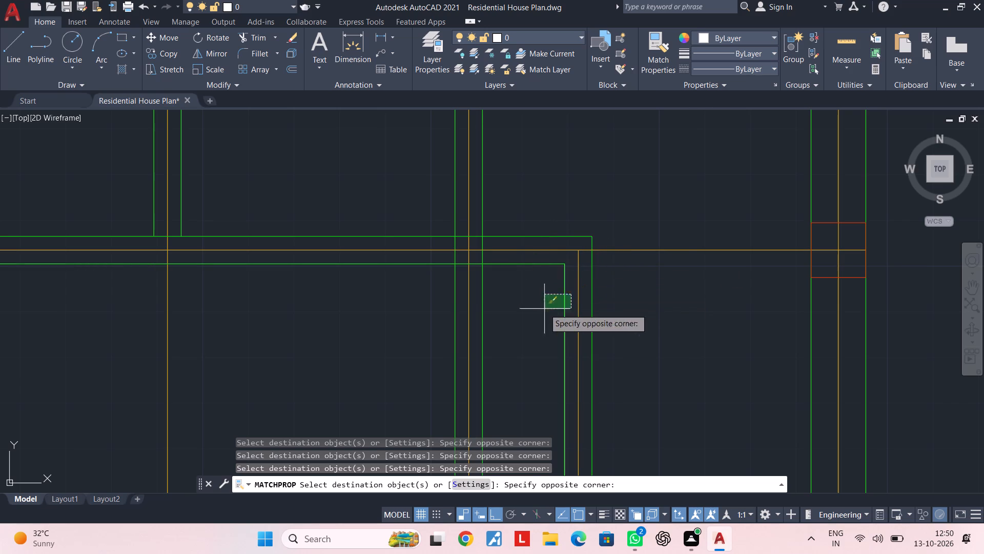
{"action": "left_click", "coordinate": [544, 309]}
Match the same properties onto the edges of the full-width beam below the L-shaped beam, including its short upper edge at the east end.
{"action": "scroll", "coordinate": [544, 315], "scroll_direction": "down", "scroll_amount": 4}
{"action": "middle_click_drag", "start_coordinate": [548, 316], "coordinate": [553, 231]}
{"action": "middle_click_drag", "start_coordinate": [542, 296], "coordinate": [555, 252]}
{"action": "middle_click_drag", "start_coordinate": [505, 262], "coordinate": [517, 211]}
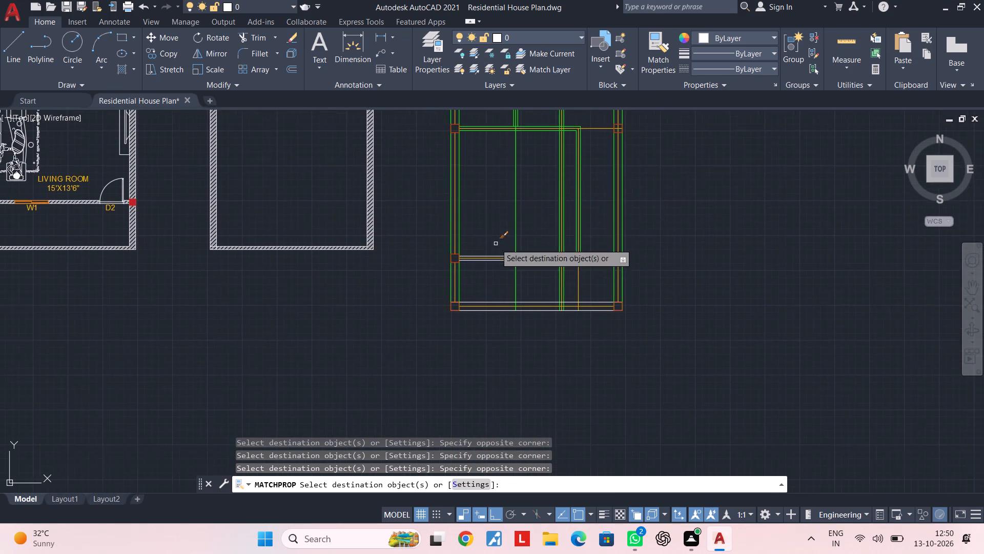
{"action": "scroll", "coordinate": [494, 254], "scroll_direction": "up", "scroll_amount": 5}
{"action": "left_click", "coordinate": [492, 254]}
{"action": "left_click", "coordinate": [485, 279]}
{"action": "left_click", "coordinate": [480, 305]}
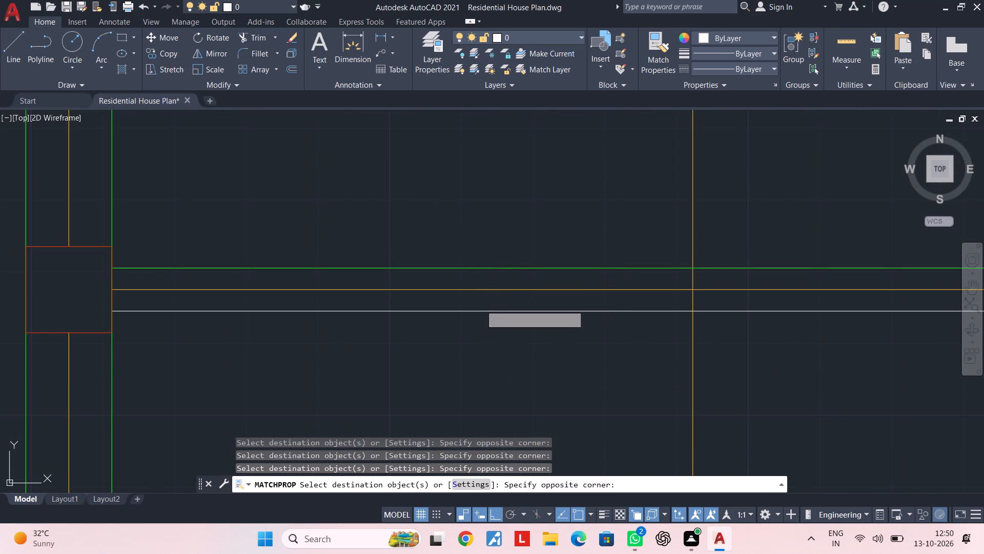
{"action": "left_click", "coordinate": [472, 332]}
{"action": "scroll", "coordinate": [478, 334], "scroll_direction": "down", "scroll_amount": 3}
{"action": "middle_click_drag", "start_coordinate": [480, 335], "coordinate": [402, 268]}
{"action": "scroll", "coordinate": [649, 251], "scroll_direction": "up", "scroll_amount": 2}
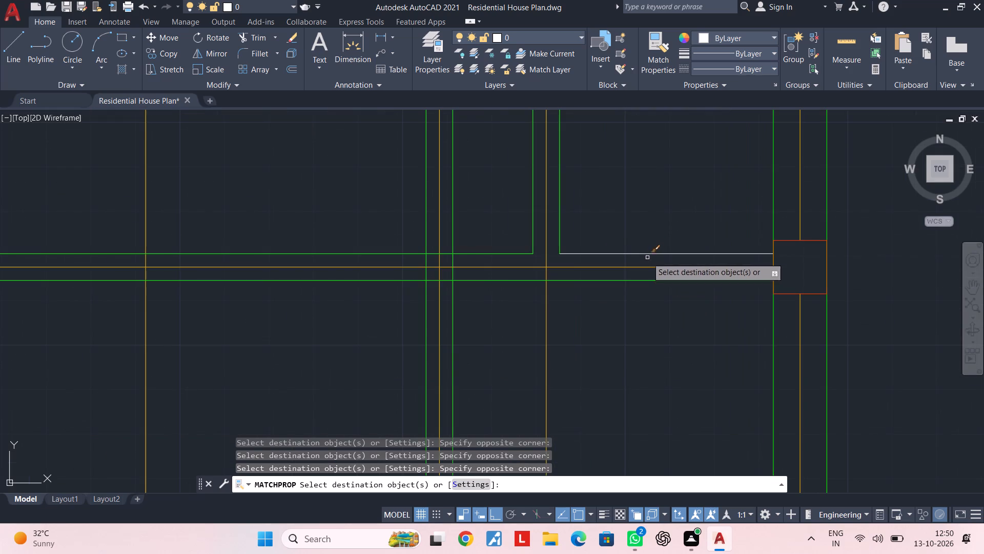
{"action": "left_click", "coordinate": [647, 260]}
{"action": "left_click", "coordinate": [631, 221]}
Match the same properties onto both edges of the plan's bottommost beam.
{"action": "scroll", "coordinate": [654, 281], "scroll_direction": "down", "scroll_amount": 4}
{"action": "middle_click_drag", "start_coordinate": [660, 256], "coordinate": [665, 192]}
{"action": "scroll", "coordinate": [631, 264], "scroll_direction": "up", "scroll_amount": 5}
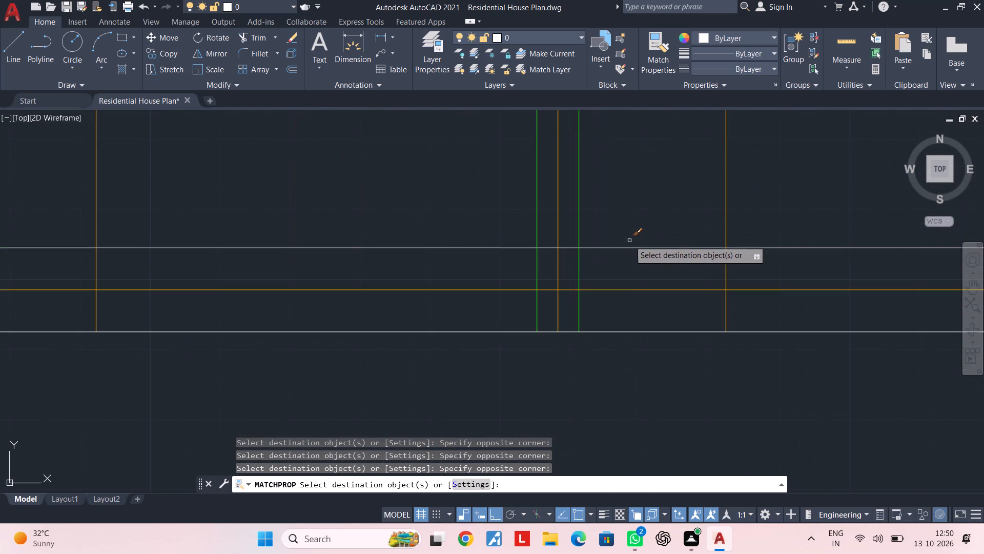
{"action": "left_click", "coordinate": [637, 224]}
{"action": "left_click", "coordinate": [629, 254]}
{"action": "left_click", "coordinate": [632, 323]}
{"action": "left_click", "coordinate": [611, 373]}
{"action": "scroll", "coordinate": [616, 374], "scroll_direction": "down", "scroll_amount": 5}
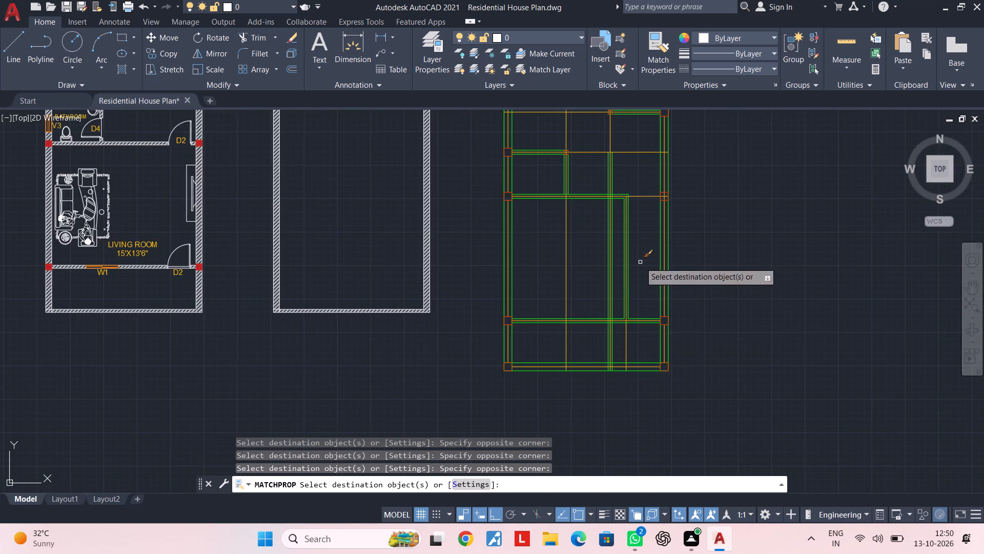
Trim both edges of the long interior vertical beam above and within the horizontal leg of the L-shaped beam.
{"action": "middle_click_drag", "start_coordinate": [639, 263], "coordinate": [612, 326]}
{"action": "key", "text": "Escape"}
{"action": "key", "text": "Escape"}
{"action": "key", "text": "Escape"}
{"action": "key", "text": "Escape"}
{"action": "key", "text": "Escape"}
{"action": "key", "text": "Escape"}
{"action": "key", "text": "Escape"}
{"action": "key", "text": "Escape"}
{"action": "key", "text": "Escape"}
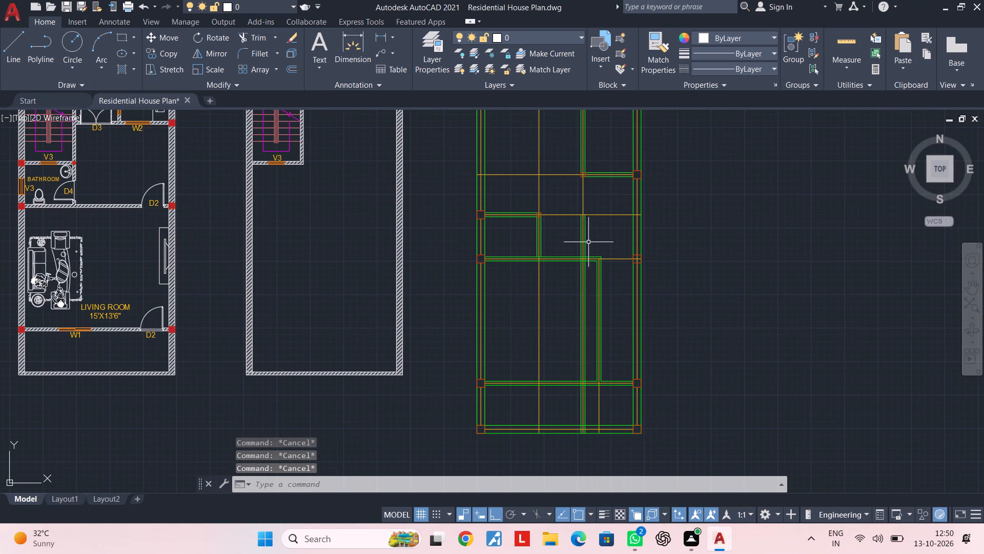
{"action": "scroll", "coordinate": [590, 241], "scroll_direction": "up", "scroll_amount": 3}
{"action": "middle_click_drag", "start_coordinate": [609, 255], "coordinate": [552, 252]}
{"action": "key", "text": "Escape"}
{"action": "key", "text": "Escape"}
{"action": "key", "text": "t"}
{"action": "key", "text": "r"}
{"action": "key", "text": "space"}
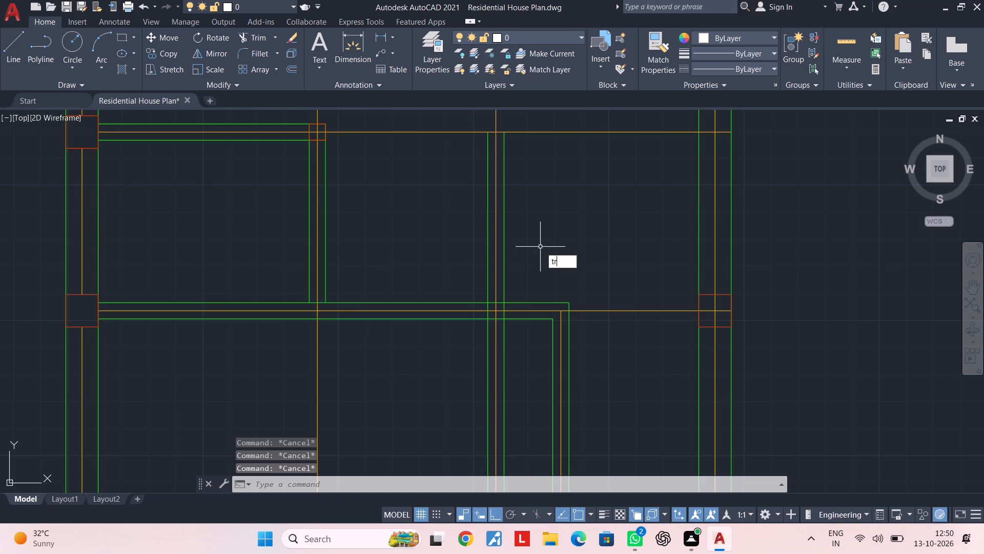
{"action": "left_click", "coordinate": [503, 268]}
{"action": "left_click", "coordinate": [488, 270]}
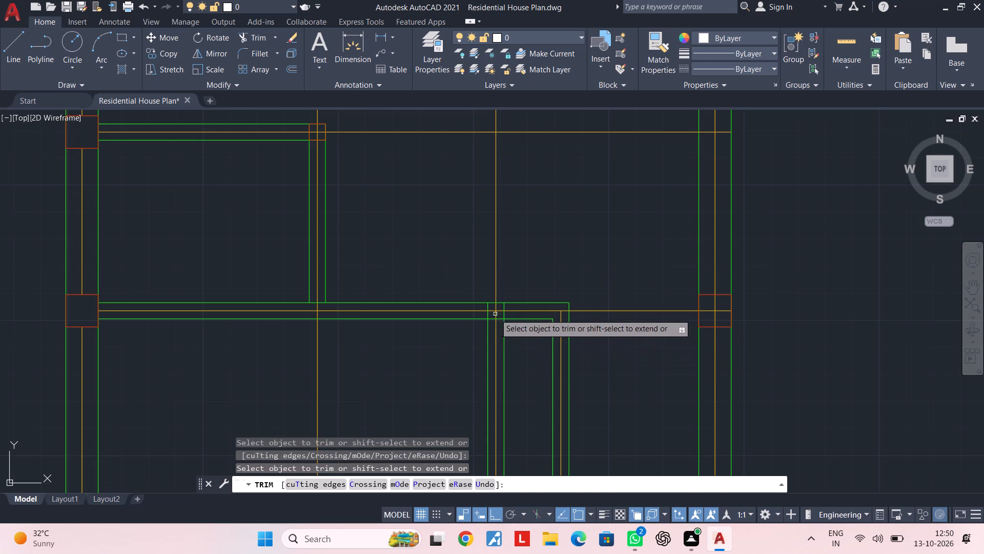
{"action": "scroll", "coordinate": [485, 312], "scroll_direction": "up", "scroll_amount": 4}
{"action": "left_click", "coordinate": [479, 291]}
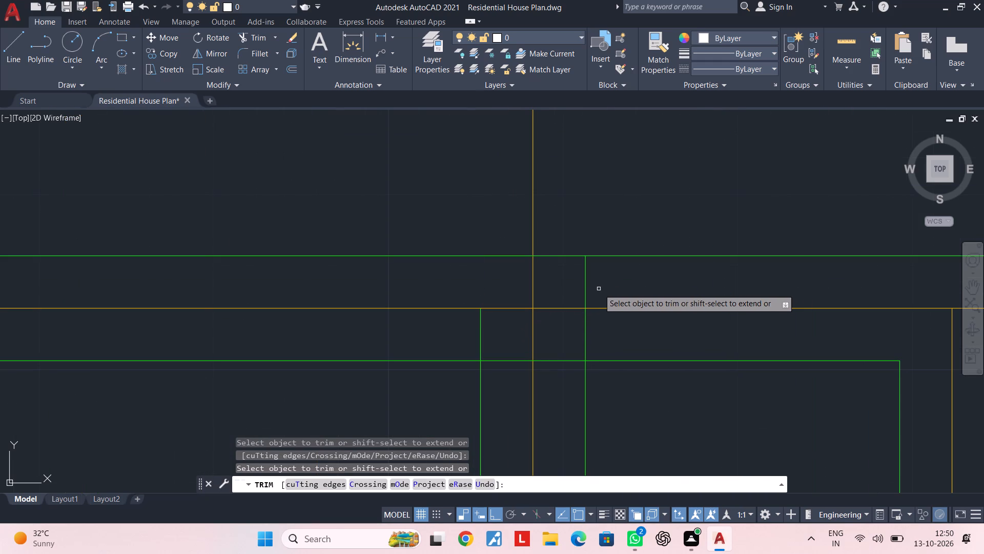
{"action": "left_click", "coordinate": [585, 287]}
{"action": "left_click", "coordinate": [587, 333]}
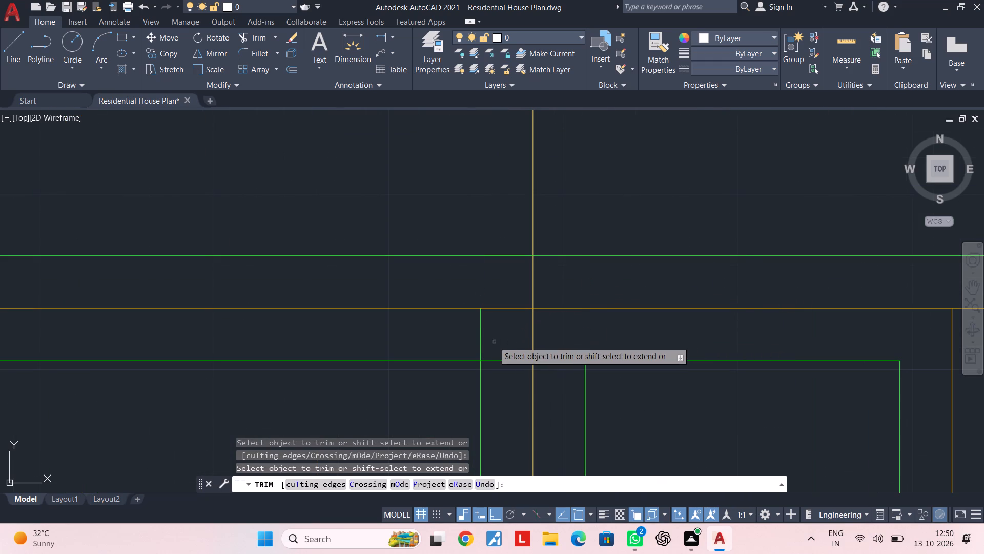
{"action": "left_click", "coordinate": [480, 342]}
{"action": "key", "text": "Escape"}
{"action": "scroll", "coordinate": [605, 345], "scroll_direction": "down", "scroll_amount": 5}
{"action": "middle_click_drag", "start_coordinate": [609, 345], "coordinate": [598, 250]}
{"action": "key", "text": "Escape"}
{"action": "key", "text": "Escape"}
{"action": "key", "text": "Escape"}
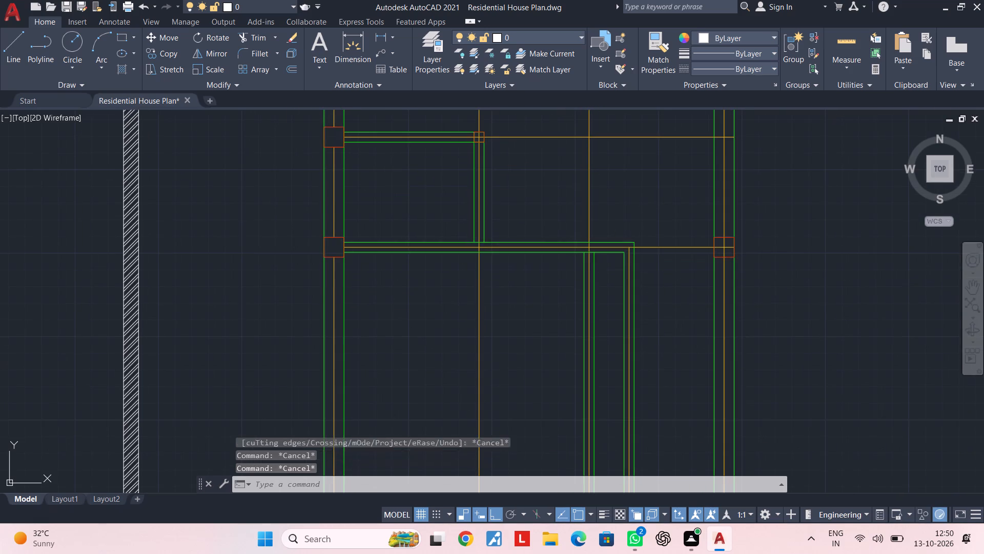
Delete the remaining two edge lines of the long interior vertical beam, leaving its centreline in place.
{"action": "middle_click_drag", "start_coordinate": [602, 271], "coordinate": [570, 201]}
{"action": "key", "text": "Escape"}
{"action": "key", "text": "Escape"}
{"action": "key", "text": "Escape"}
{"action": "key", "text": "Escape"}
{"action": "key", "text": "Escape"}
{"action": "scroll", "coordinate": [584, 232], "scroll_direction": "down", "scroll_amount": 1}
{"action": "middle_click_drag", "start_coordinate": [579, 227], "coordinate": [534, 116]}
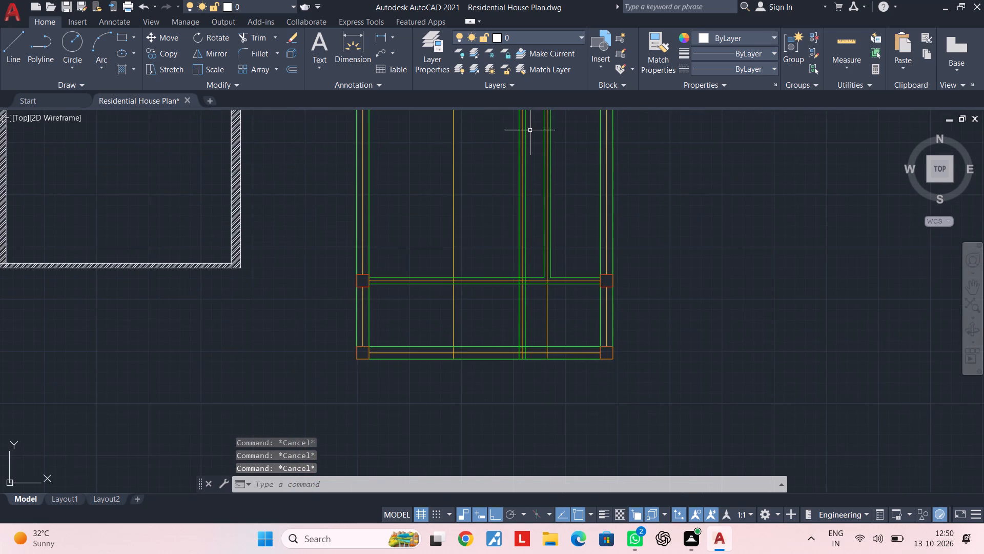
{"action": "middle_click_drag", "start_coordinate": [528, 147], "coordinate": [508, 221]}
{"action": "scroll", "coordinate": [507, 217], "scroll_direction": "up", "scroll_amount": 3}
{"action": "left_click", "coordinate": [492, 203]}
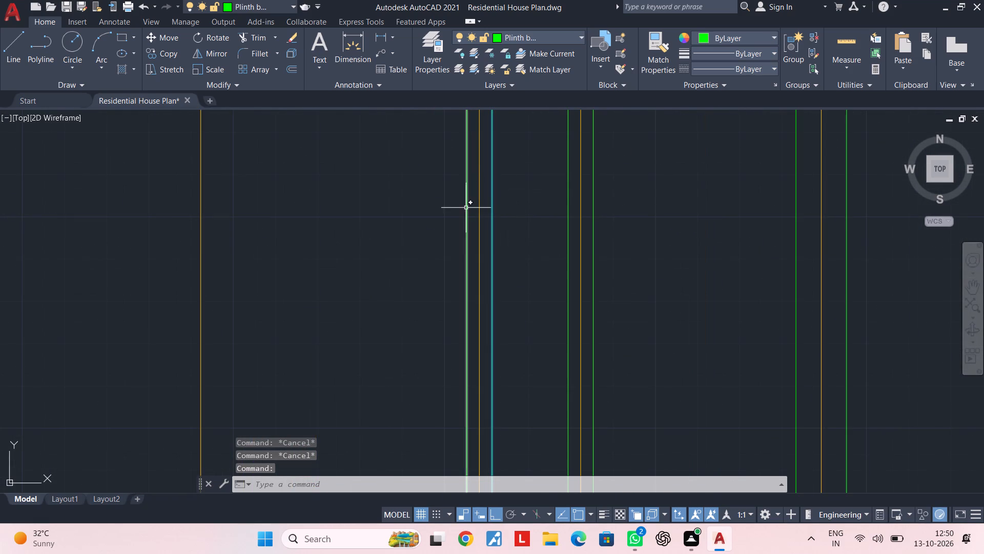
{"action": "left_click", "coordinate": [465, 208]}
{"action": "key", "text": "Delete"}
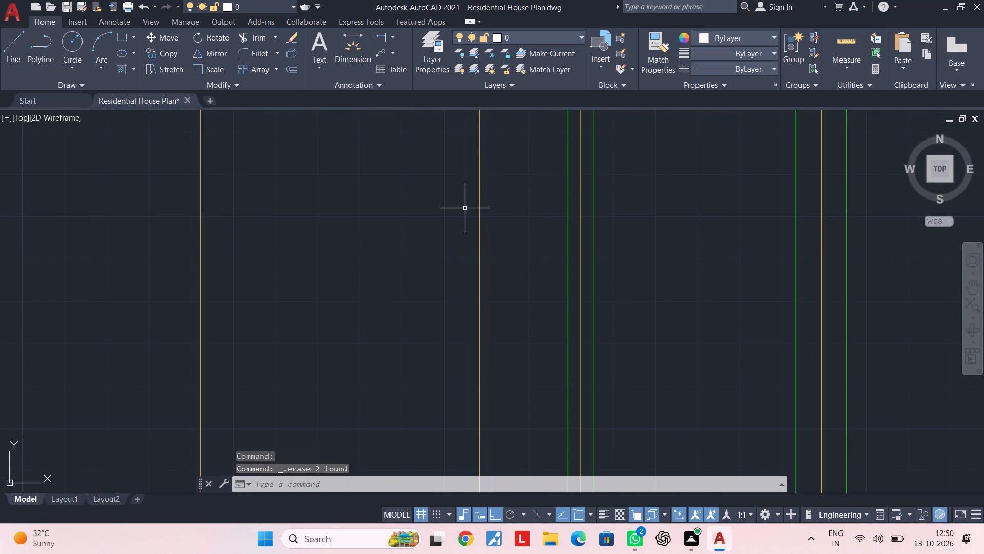
Save the drawing.
{"action": "scroll", "coordinate": [484, 210], "scroll_direction": "down", "scroll_amount": 3}
{"action": "middle_click_drag", "start_coordinate": [487, 210], "coordinate": [464, 248]}
{"action": "middle_click_drag", "start_coordinate": [478, 244], "coordinate": [465, 258]}
{"action": "key", "text": "ctrl+s"}
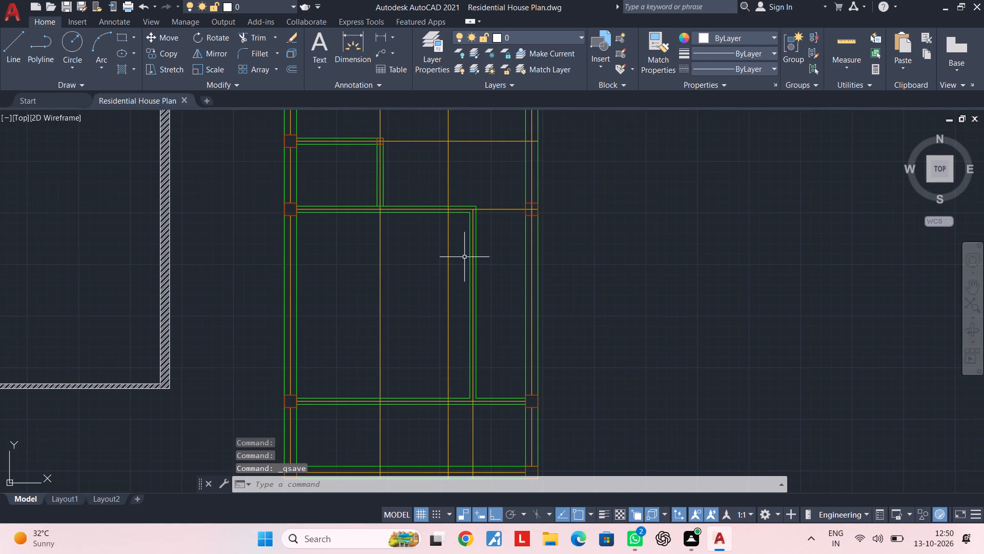
{"action": "key", "text": "ctrl+s"}
{"action": "key", "text": "ctrl+s"}
{"action": "key", "text": "ctrl+s"}
Examine the column, beam and centreline plan from the L-shaped beam up to the topmost beam.
{"action": "middle_click_drag", "start_coordinate": [455, 242], "coordinate": [456, 339]}
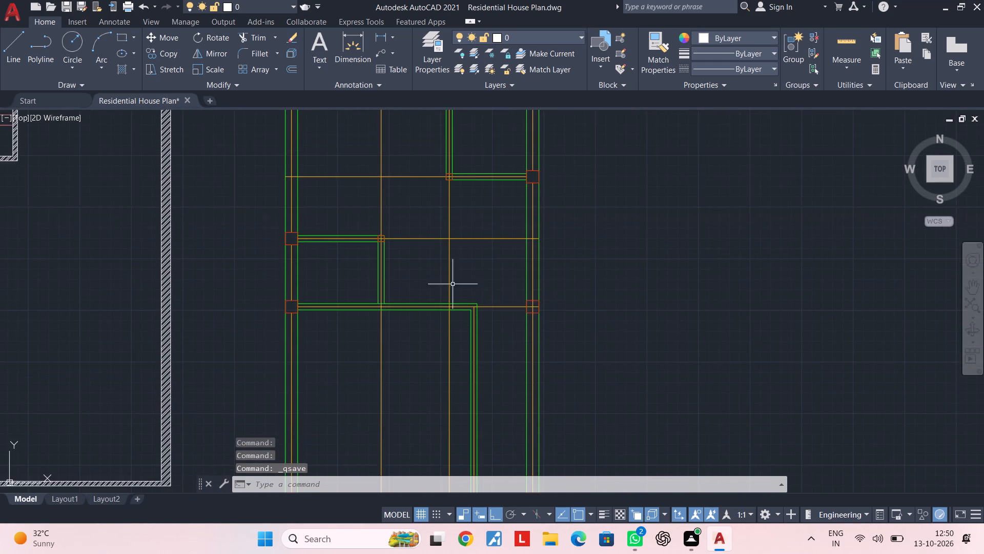
{"action": "scroll", "coordinate": [453, 277], "scroll_direction": "down", "scroll_amount": 1}
{"action": "middle_click_drag", "start_coordinate": [453, 277], "coordinate": [461, 322]}
{"action": "middle_click_drag", "start_coordinate": [442, 253], "coordinate": [446, 339]}
{"action": "middle_click_drag", "start_coordinate": [459, 332], "coordinate": [455, 241]}
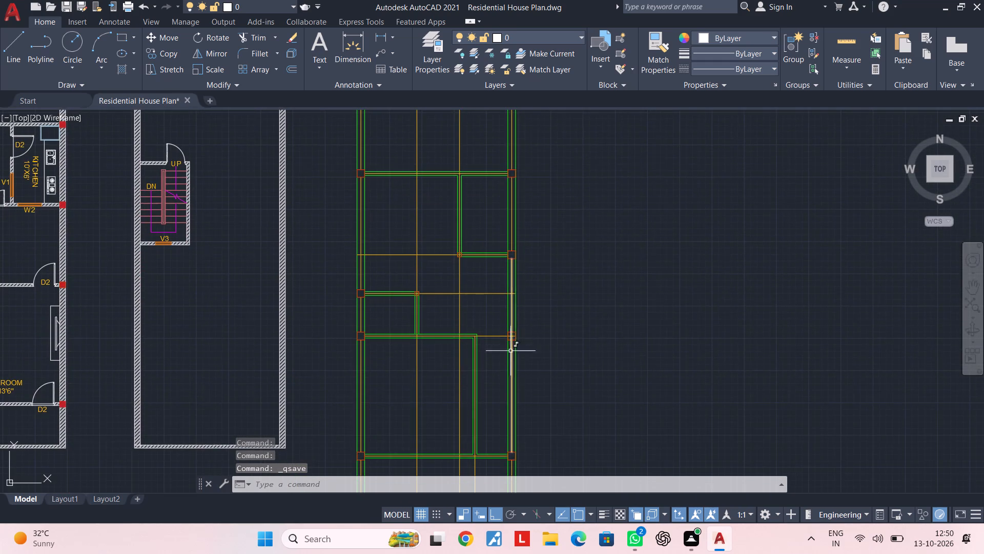
{"action": "scroll", "coordinate": [511, 344], "scroll_direction": "up", "scroll_amount": 4}
{"action": "scroll", "coordinate": [511, 343], "scroll_direction": "down", "scroll_amount": 3}
{"action": "middle_click_drag", "start_coordinate": [491, 307], "coordinate": [638, 316]}
{"action": "middle_click_drag", "start_coordinate": [519, 276], "coordinate": [521, 417]}
{"action": "middle_click_drag", "start_coordinate": [497, 231], "coordinate": [493, 436]}
{"action": "middle_click_drag", "start_coordinate": [482, 276], "coordinate": [484, 341]}
{"action": "scroll", "coordinate": [547, 306], "scroll_direction": "up", "scroll_amount": 3}
{"action": "middle_click_drag", "start_coordinate": [574, 316], "coordinate": [381, 266]}
{"action": "scroll", "coordinate": [468, 310], "scroll_direction": "down", "scroll_amount": 3}
{"action": "middle_click_drag", "start_coordinate": [468, 310], "coordinate": [526, 275]}
{"action": "middle_click_drag", "start_coordinate": [438, 309], "coordinate": [456, 296]}
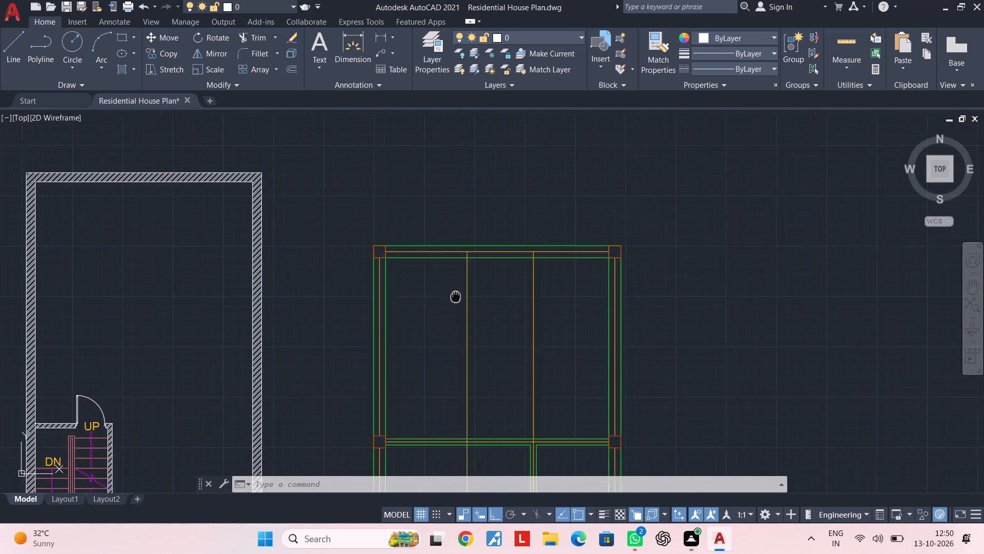
{"action": "middle_click_drag", "start_coordinate": [456, 296], "coordinate": [505, 267]}
{"action": "scroll", "coordinate": [513, 273], "scroll_direction": "down", "scroll_amount": 2}
{"action": "middle_click_drag", "start_coordinate": [513, 273], "coordinate": [499, 195]}
{"action": "middle_click_drag", "start_coordinate": [512, 223], "coordinate": [498, 207]}
Save the drawing again.
{"action": "key", "text": "ctrl+s"}
{"action": "key", "text": "ctrl+s"}
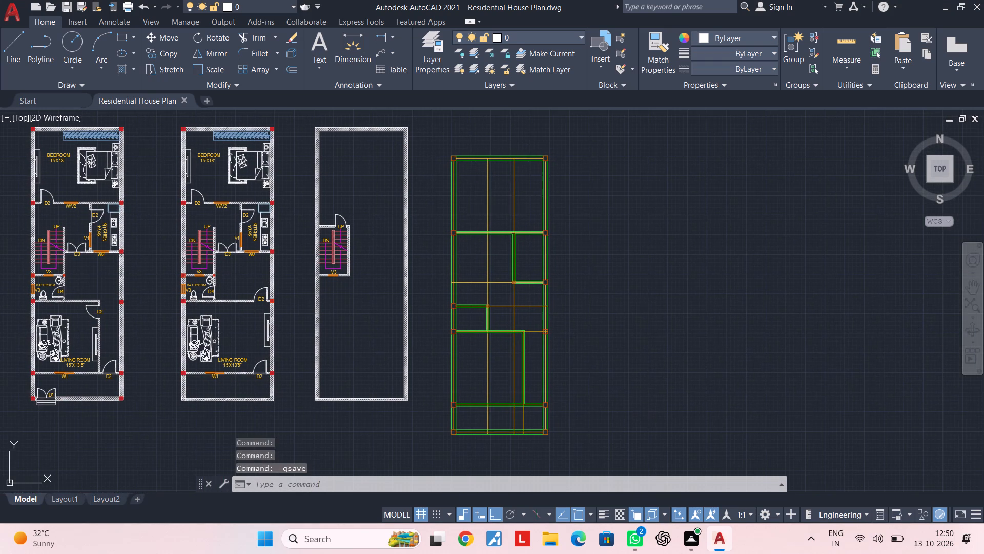
{"action": "middle_click_drag", "start_coordinate": [485, 151], "coordinate": [468, 261]}
{"action": "scroll", "coordinate": [439, 268], "scroll_direction": "up", "scroll_amount": 3}
{"action": "middle_click_drag", "start_coordinate": [505, 273], "coordinate": [442, 272]}
{"action": "key", "text": "Escape"}
{"action": "key", "text": "Escape"}
{"action": "key", "text": "Escape"}
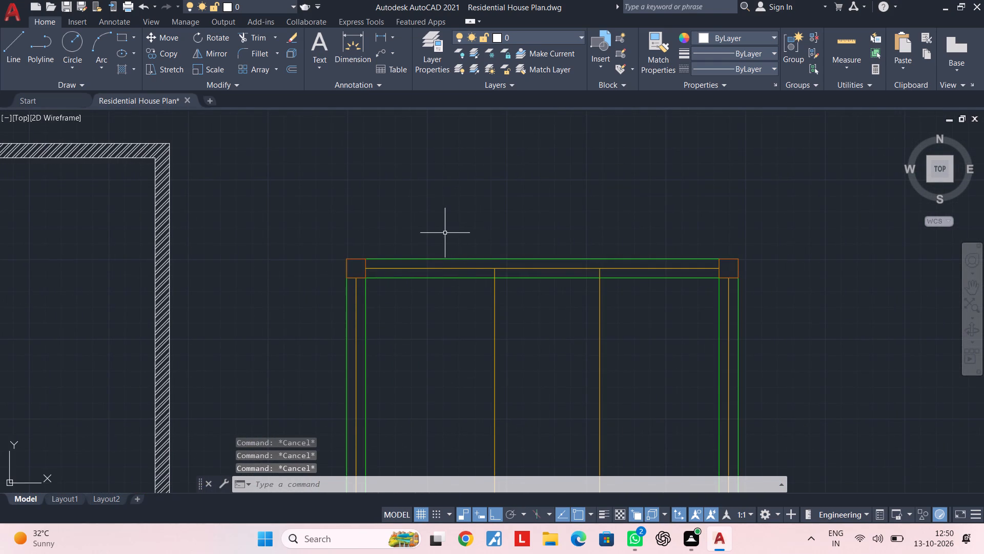
{"action": "key", "text": "ctrl+s"}
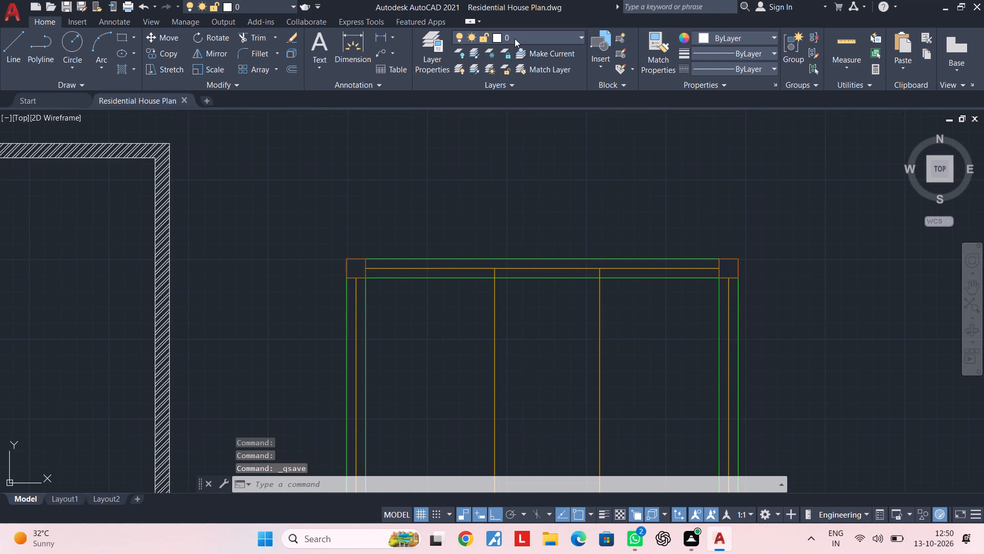
Make the Dimension layer current.
{"action": "left_click", "coordinate": [515, 38]}
{"action": "left_click", "coordinate": [530, 120]}
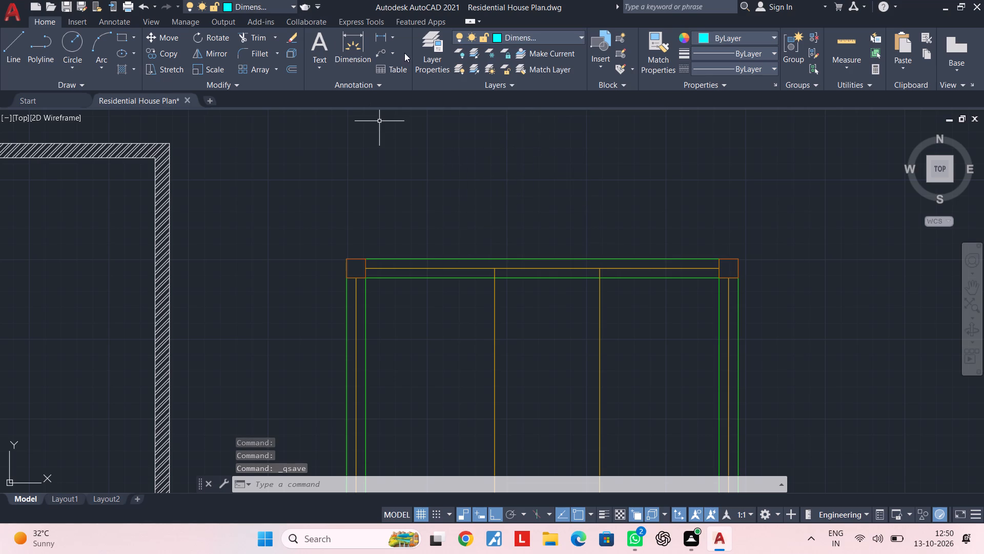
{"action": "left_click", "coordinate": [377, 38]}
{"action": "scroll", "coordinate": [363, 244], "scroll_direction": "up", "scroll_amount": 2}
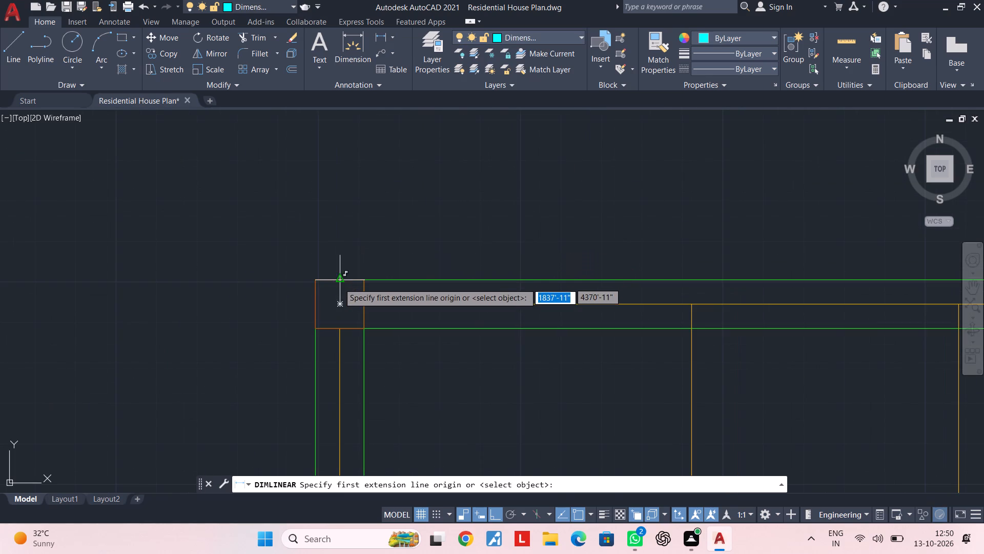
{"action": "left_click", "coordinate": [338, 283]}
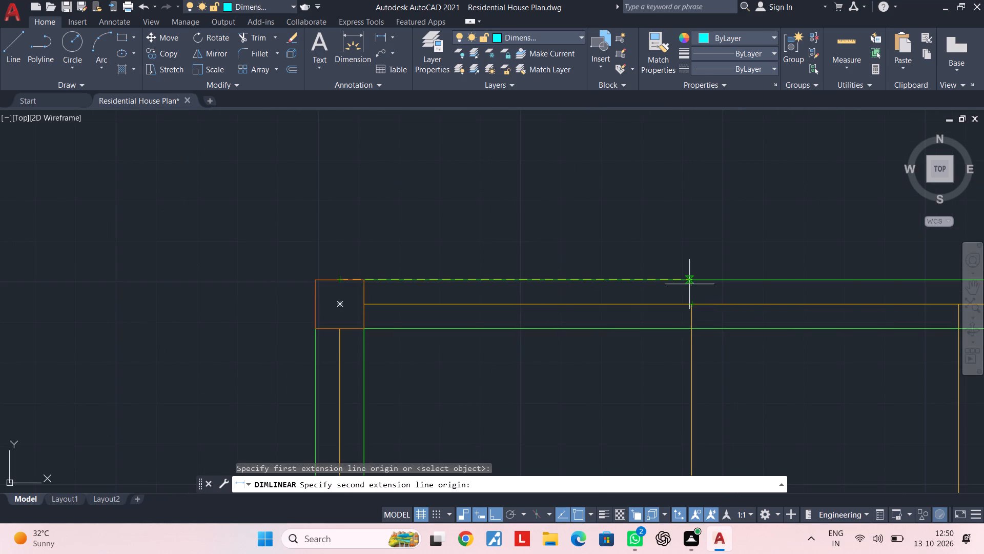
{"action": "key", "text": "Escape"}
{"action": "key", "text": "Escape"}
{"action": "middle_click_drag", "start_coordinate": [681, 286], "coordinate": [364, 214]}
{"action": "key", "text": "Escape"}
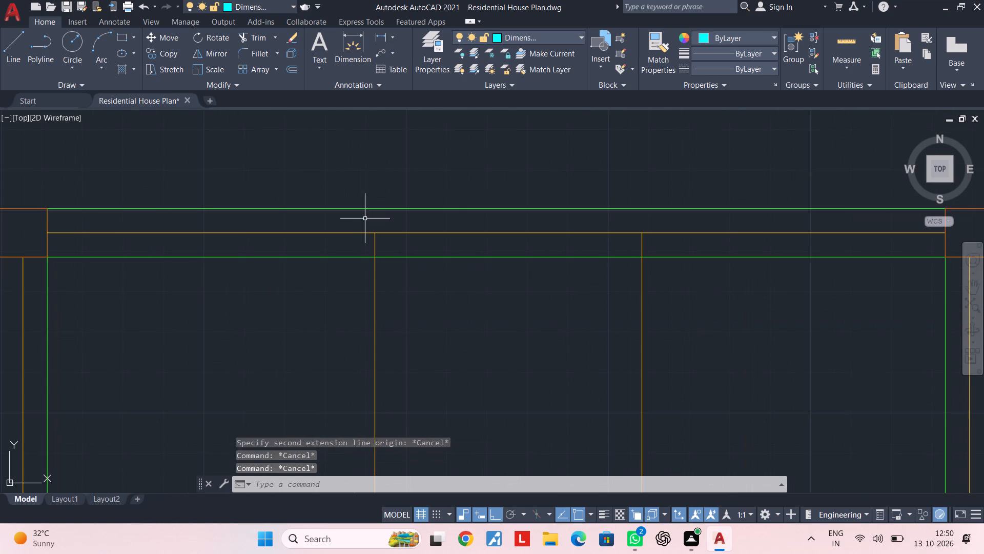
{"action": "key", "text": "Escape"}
Extend the two interior vertical centrelines up to the outer edge of the plan's topmost beam.
{"action": "key", "text": "e"}
{"action": "key", "text": "x"}
{"action": "key", "text": "space"}
{"action": "left_click", "coordinate": [373, 246]}
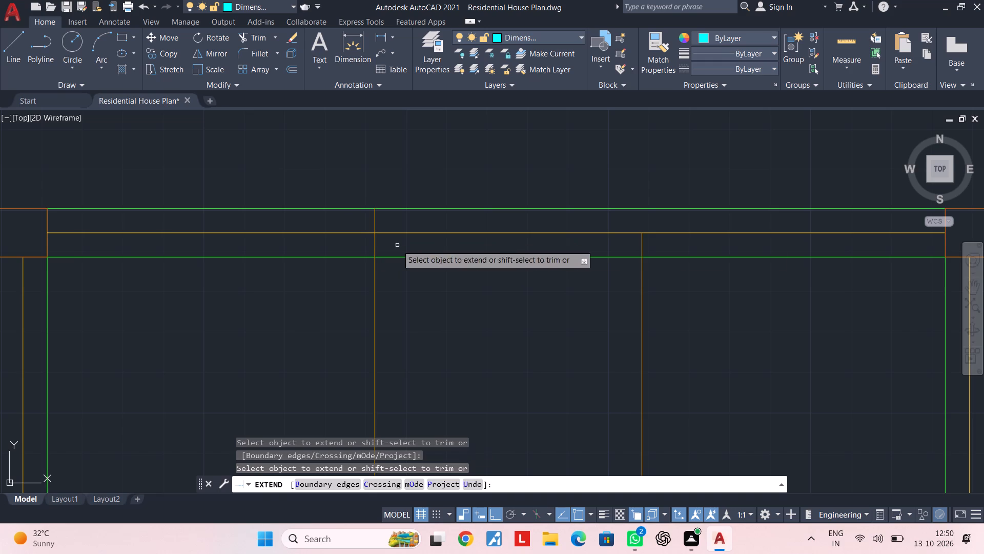
{"action": "left_click", "coordinate": [643, 248]}
{"action": "key", "text": "Escape"}
{"action": "key", "text": "Escape"}
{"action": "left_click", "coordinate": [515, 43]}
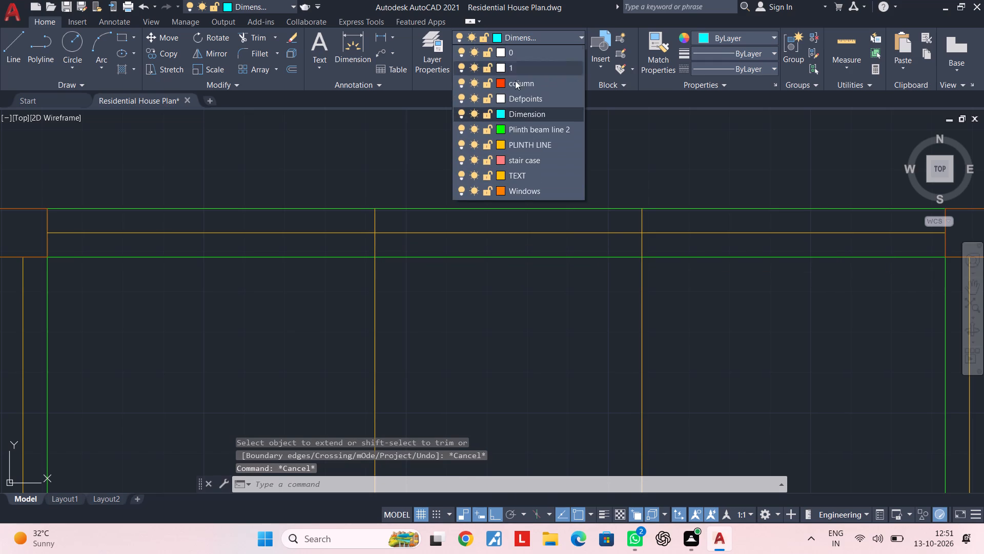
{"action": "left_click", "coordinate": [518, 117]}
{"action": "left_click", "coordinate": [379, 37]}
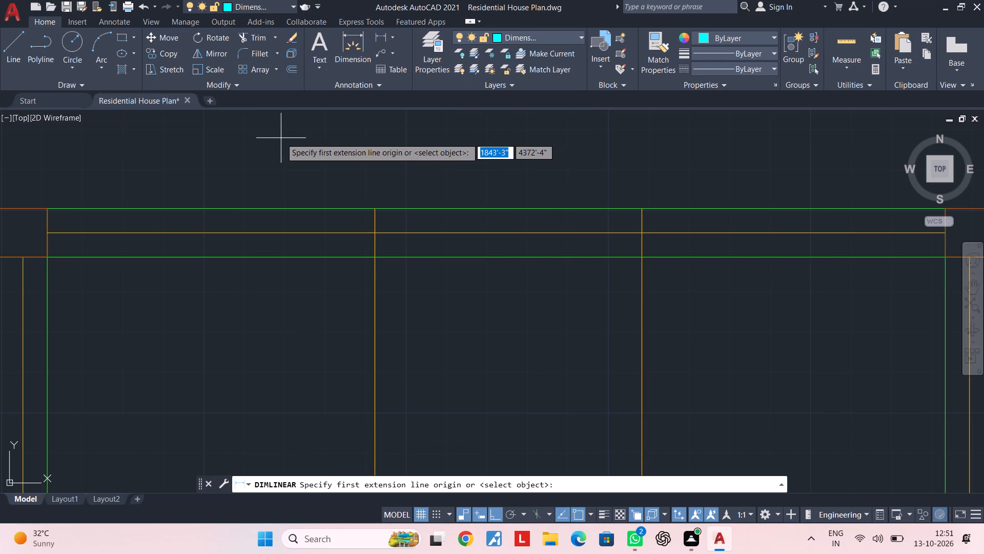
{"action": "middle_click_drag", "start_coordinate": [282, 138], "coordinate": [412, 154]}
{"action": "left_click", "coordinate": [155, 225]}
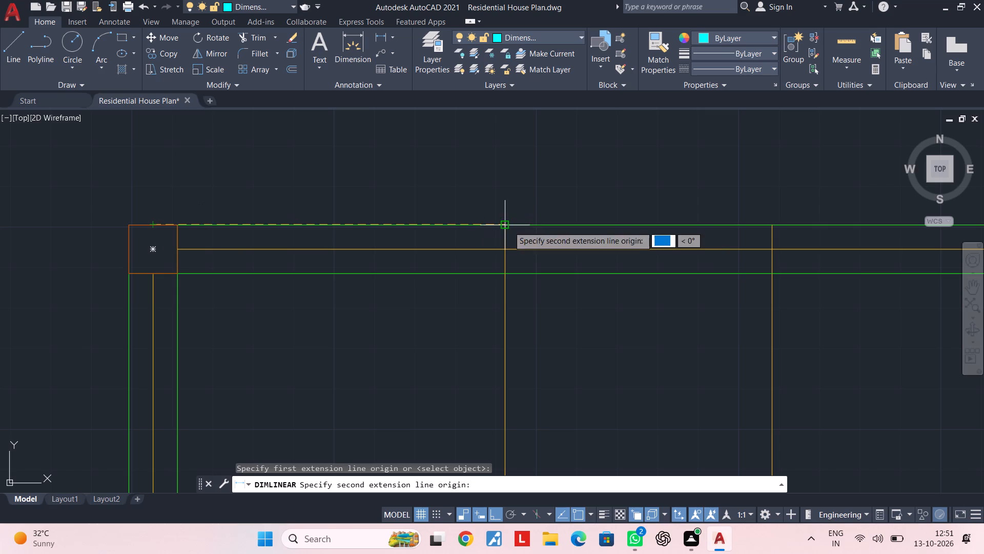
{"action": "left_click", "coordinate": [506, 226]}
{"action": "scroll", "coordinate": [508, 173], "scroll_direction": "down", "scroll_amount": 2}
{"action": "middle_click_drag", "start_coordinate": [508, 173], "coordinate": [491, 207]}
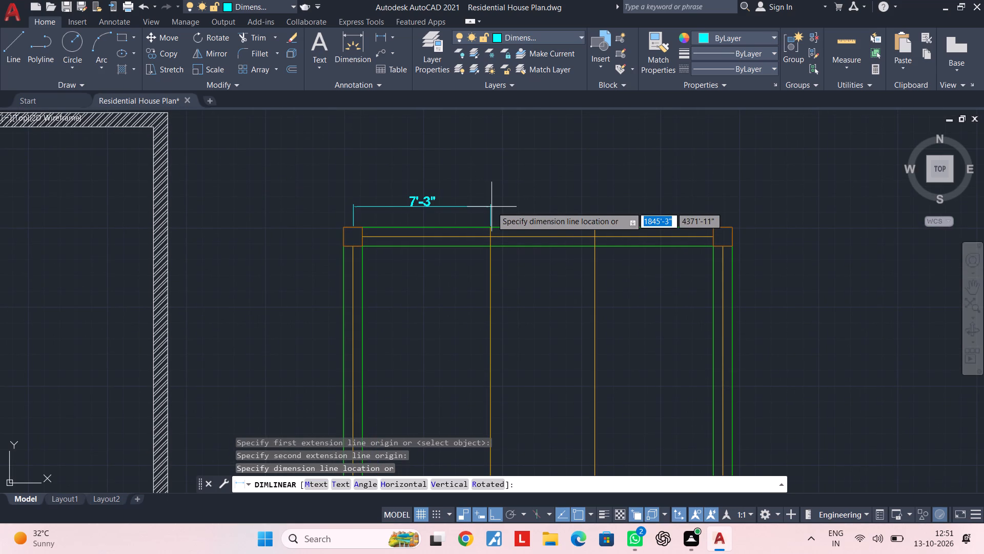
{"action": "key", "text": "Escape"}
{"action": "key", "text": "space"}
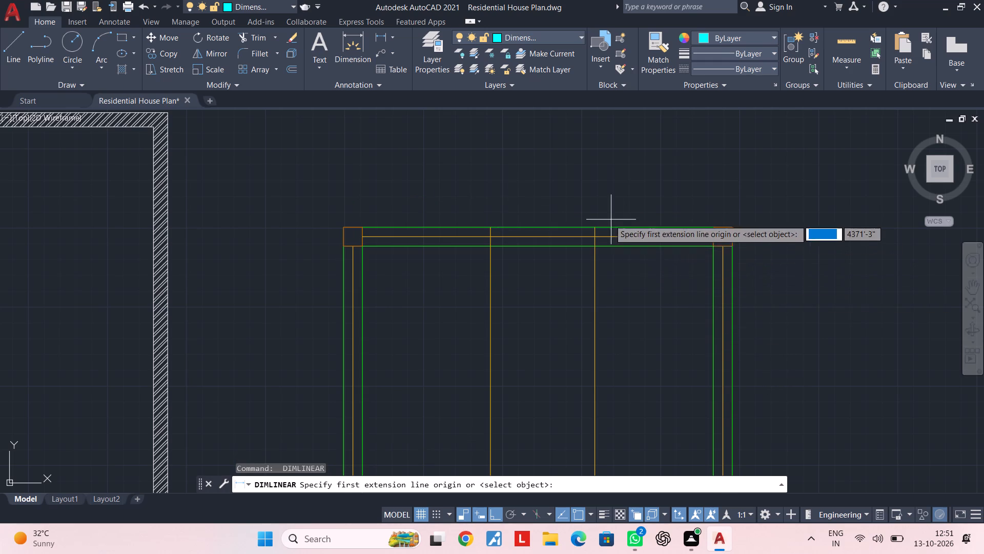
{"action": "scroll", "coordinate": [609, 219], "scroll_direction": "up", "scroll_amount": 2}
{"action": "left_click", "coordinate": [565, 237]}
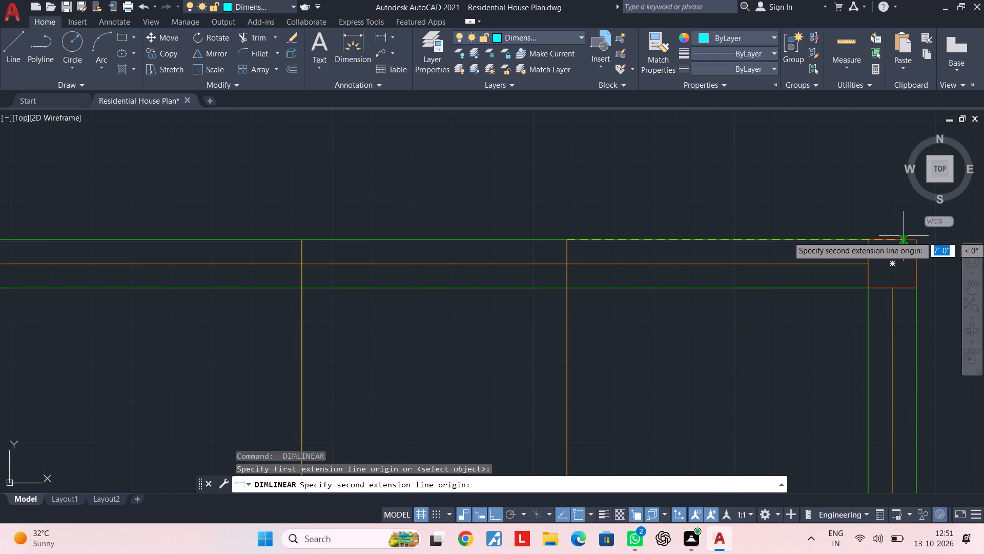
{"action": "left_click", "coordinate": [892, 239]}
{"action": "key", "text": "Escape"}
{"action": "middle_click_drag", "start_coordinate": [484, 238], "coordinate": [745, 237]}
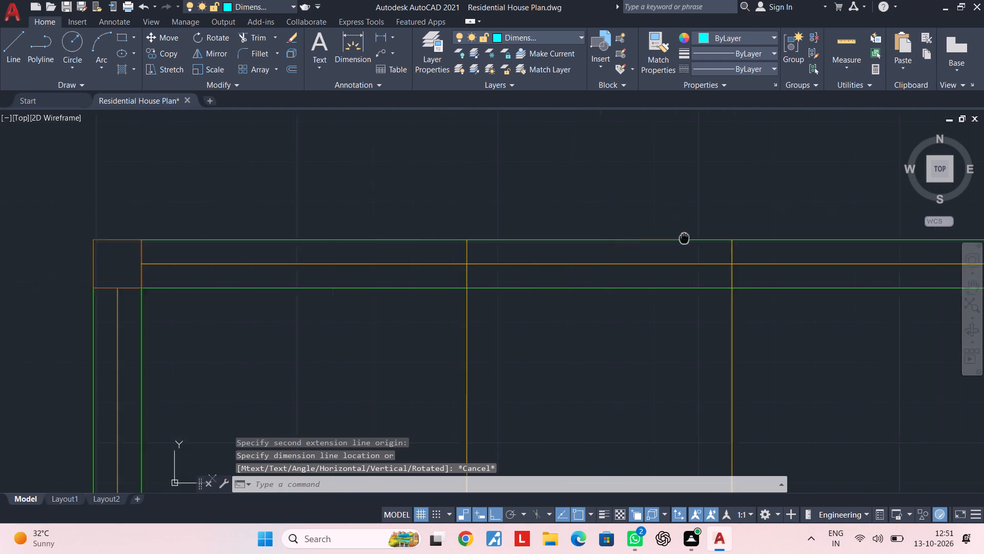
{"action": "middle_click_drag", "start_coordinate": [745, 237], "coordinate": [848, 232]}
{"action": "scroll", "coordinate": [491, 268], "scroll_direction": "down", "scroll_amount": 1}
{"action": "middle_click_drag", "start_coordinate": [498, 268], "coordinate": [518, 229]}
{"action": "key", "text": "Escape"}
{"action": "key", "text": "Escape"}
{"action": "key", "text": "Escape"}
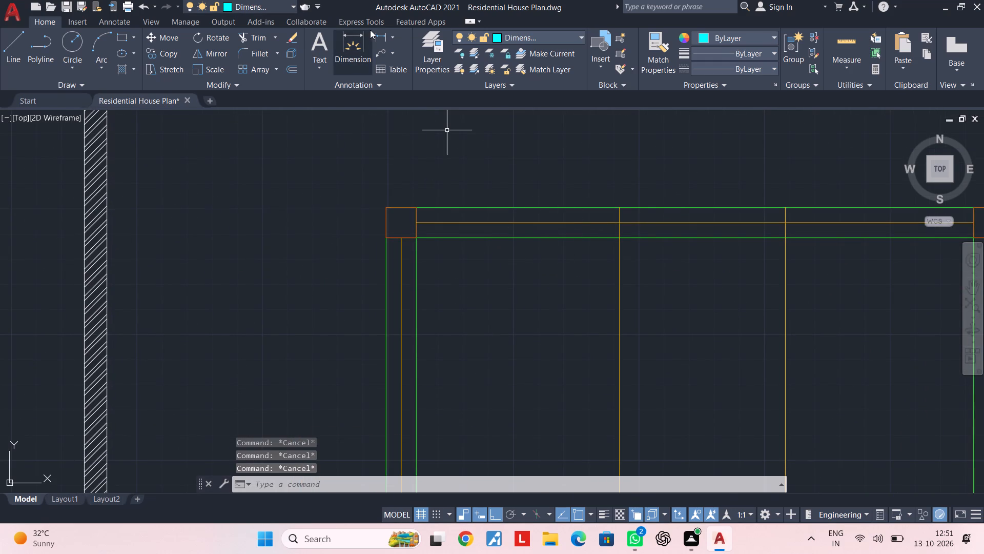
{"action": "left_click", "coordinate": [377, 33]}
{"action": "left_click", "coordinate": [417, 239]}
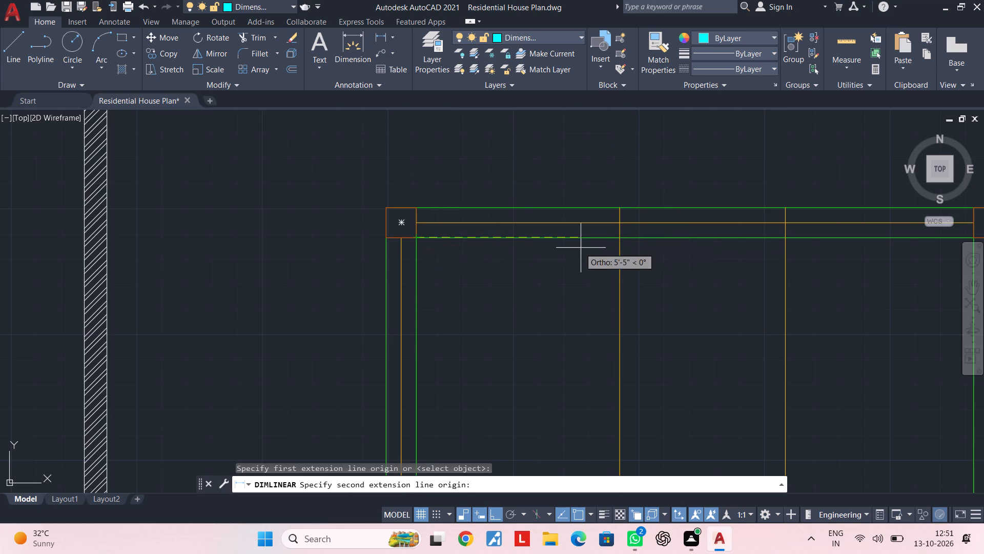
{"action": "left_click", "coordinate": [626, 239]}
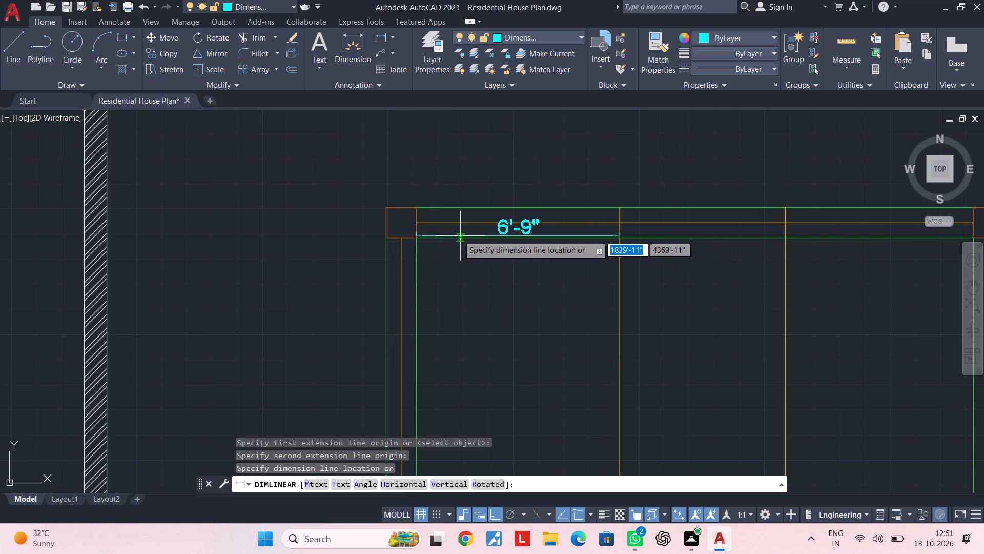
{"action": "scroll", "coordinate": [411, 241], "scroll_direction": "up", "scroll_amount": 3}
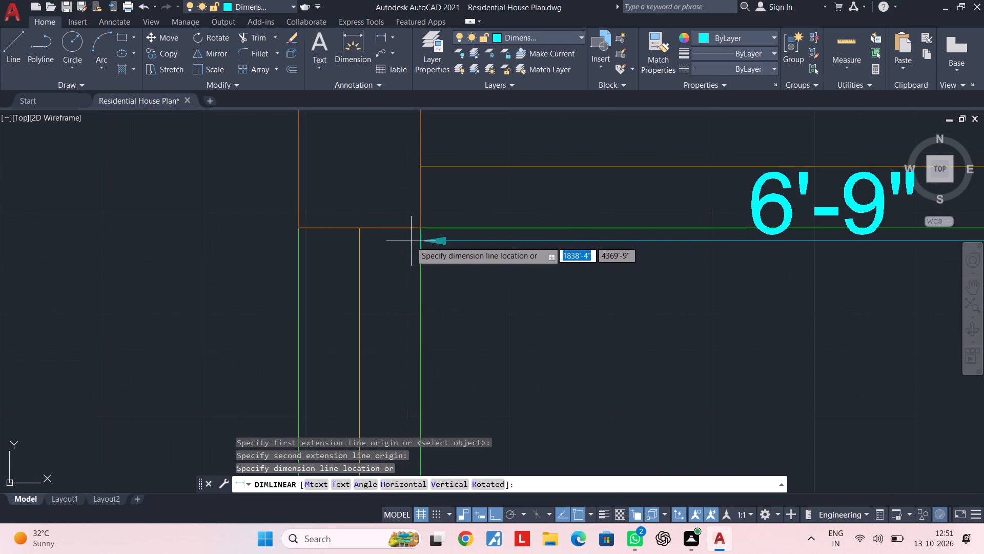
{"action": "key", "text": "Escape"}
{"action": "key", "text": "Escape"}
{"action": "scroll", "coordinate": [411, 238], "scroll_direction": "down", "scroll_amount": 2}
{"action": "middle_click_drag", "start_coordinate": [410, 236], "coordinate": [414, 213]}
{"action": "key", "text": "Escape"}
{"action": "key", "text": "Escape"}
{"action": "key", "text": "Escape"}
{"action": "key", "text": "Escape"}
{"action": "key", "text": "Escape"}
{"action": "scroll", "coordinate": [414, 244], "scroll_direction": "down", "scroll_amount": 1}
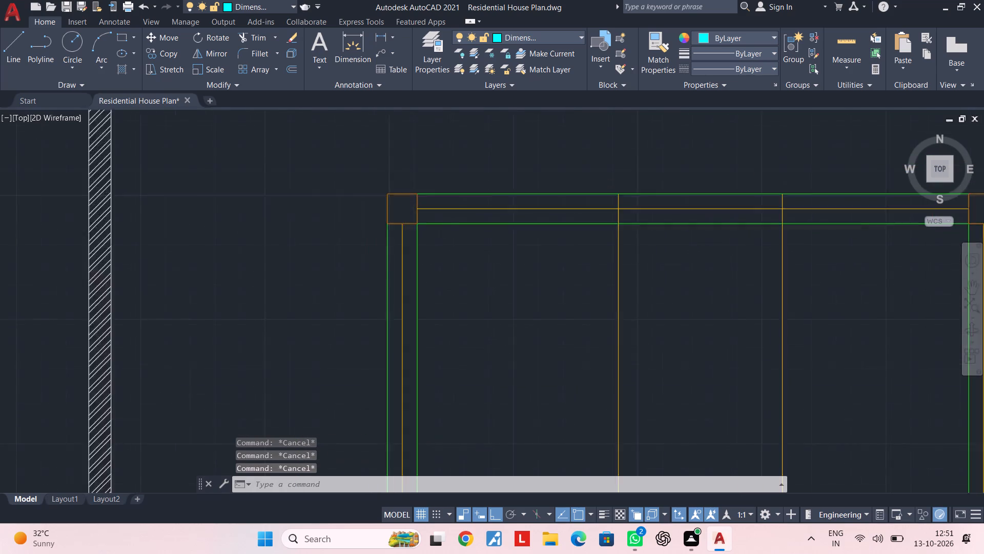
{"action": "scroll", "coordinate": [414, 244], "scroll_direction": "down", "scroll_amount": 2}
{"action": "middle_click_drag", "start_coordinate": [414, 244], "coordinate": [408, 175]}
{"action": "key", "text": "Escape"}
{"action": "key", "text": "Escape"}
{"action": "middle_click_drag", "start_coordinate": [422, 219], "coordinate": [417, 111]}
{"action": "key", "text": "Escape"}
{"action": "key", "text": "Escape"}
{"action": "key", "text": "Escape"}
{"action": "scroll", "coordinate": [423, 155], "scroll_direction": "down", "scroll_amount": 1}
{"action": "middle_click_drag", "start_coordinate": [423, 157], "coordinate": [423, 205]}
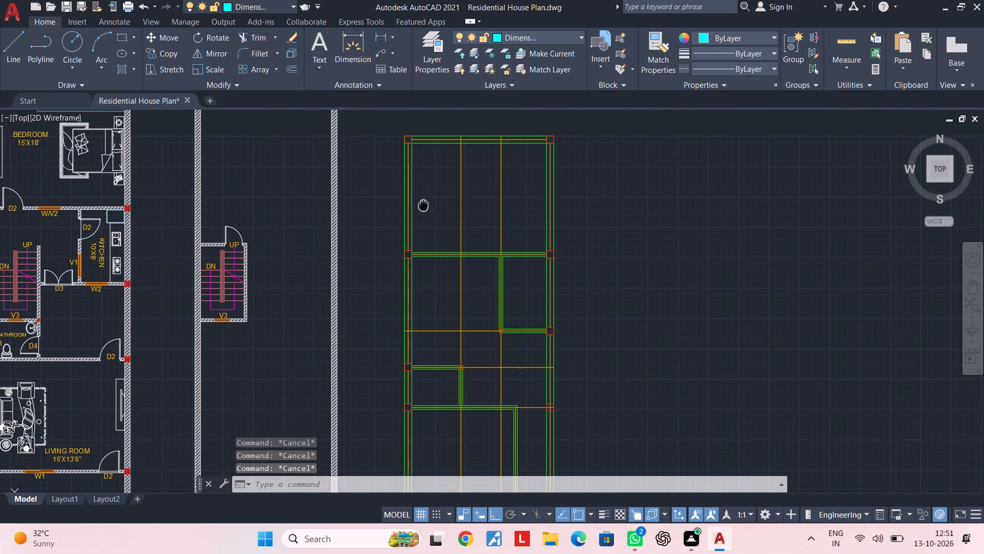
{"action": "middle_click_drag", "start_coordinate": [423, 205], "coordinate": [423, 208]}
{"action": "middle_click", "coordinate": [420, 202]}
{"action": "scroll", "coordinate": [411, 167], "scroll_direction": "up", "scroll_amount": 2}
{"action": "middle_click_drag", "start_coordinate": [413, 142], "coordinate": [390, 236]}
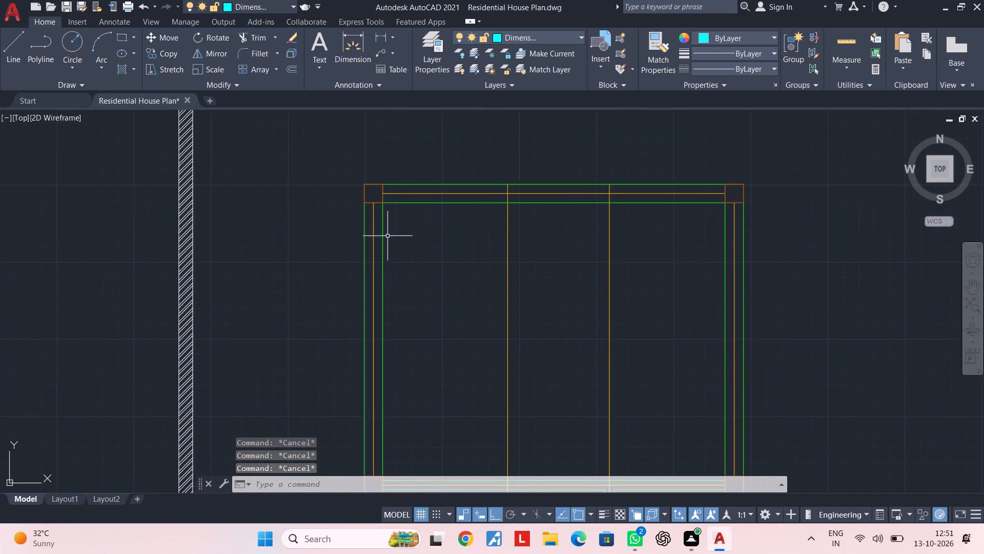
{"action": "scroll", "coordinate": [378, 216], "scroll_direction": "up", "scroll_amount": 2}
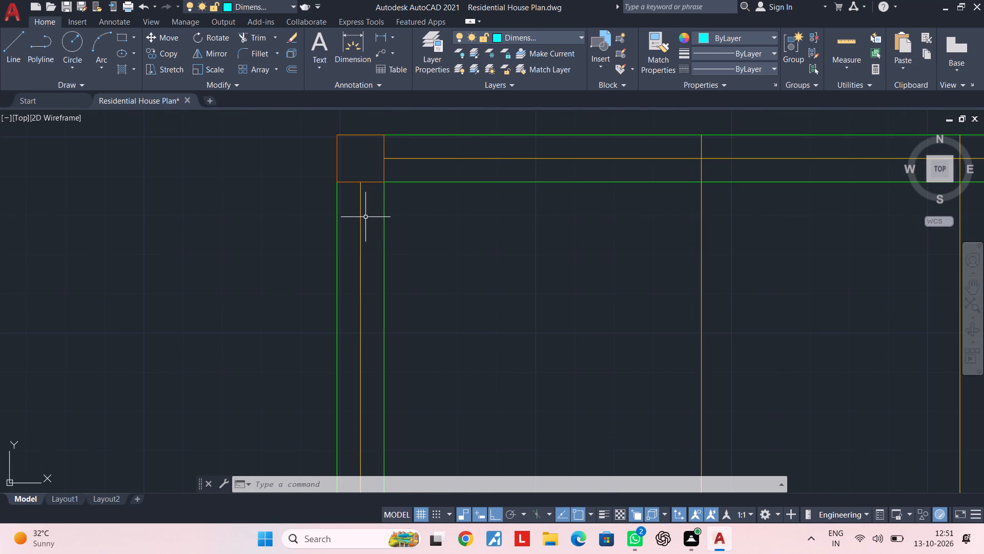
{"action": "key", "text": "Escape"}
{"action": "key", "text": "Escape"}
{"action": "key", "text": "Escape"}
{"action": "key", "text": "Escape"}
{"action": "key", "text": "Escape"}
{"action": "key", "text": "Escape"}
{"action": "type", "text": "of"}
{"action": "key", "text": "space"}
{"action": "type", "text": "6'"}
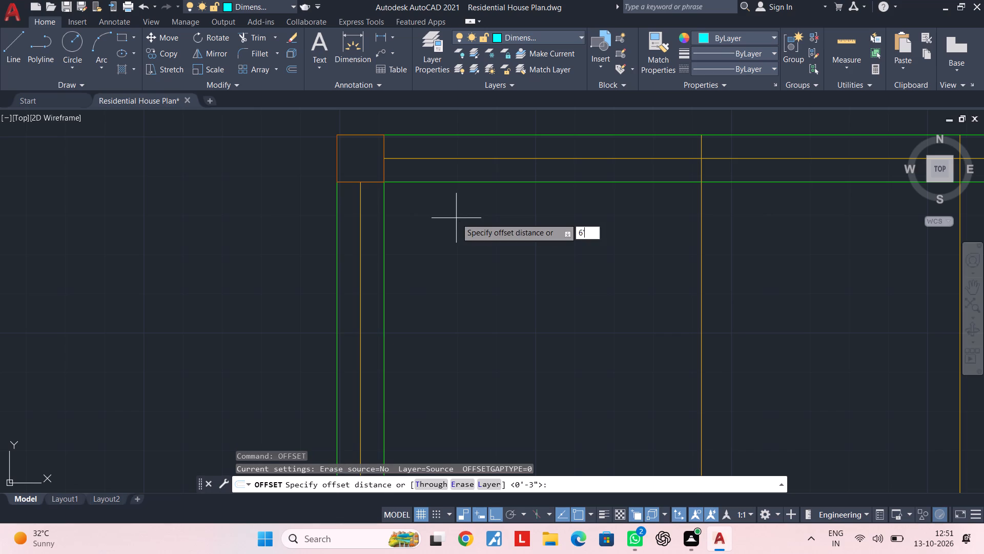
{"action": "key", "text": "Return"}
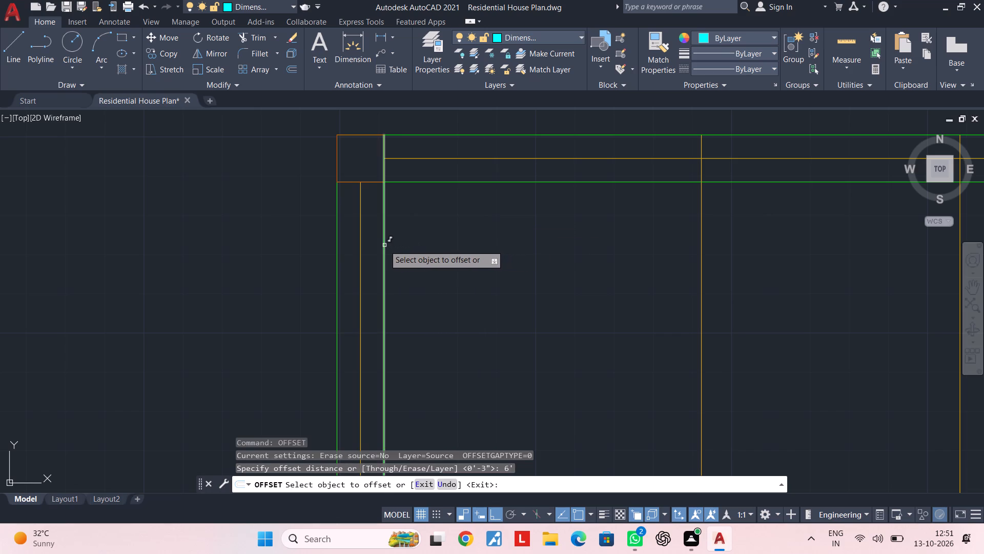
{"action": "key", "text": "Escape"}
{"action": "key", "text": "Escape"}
Examine the beam, column and centreline plan from its topmost beam down to the lowest beam and back to the top-left corner column.
{"action": "scroll", "coordinate": [484, 244], "scroll_direction": "down", "scroll_amount": 3}
{"action": "middle_click_drag", "start_coordinate": [493, 246], "coordinate": [406, 239]}
{"action": "key", "text": "Escape"}
{"action": "middle_click_drag", "start_coordinate": [403, 238], "coordinate": [358, 225]}
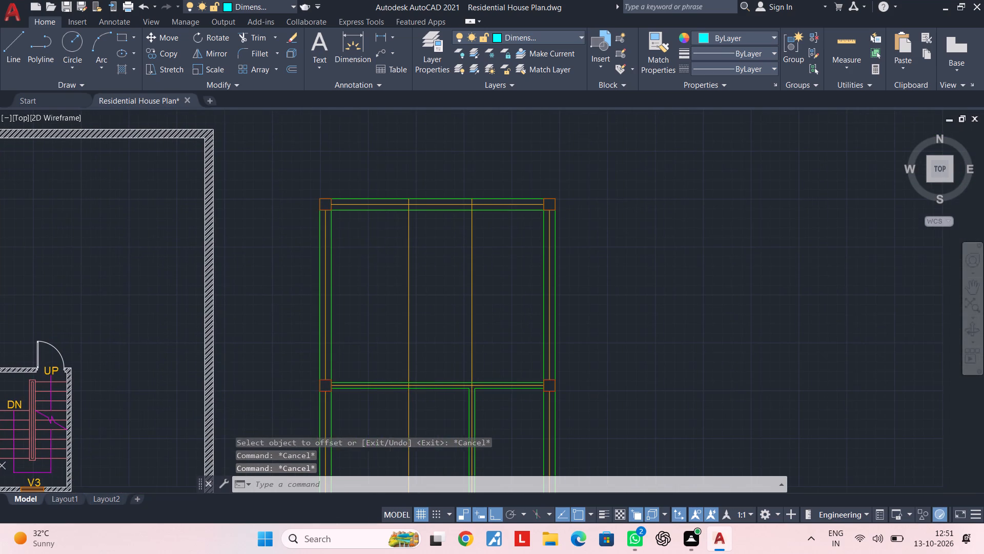
{"action": "key", "text": "Escape"}
{"action": "key", "text": "Escape"}
{"action": "middle_click_drag", "start_coordinate": [373, 250], "coordinate": [368, 215]}
{"action": "key", "text": "Escape"}
{"action": "key", "text": "Escape"}
{"action": "middle_click_drag", "start_coordinate": [367, 213], "coordinate": [367, 204]}
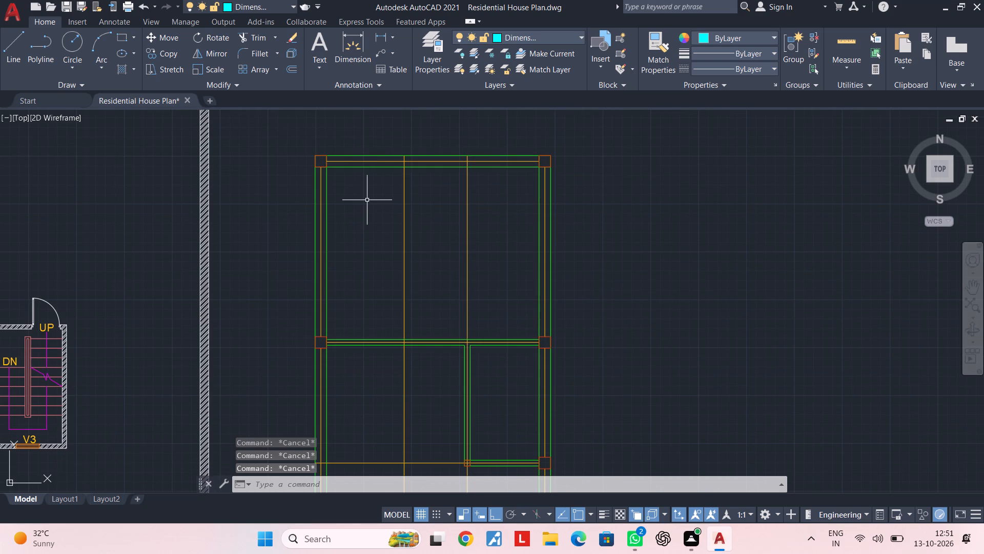
{"action": "middle_click_drag", "start_coordinate": [332, 233], "coordinate": [333, 220]}
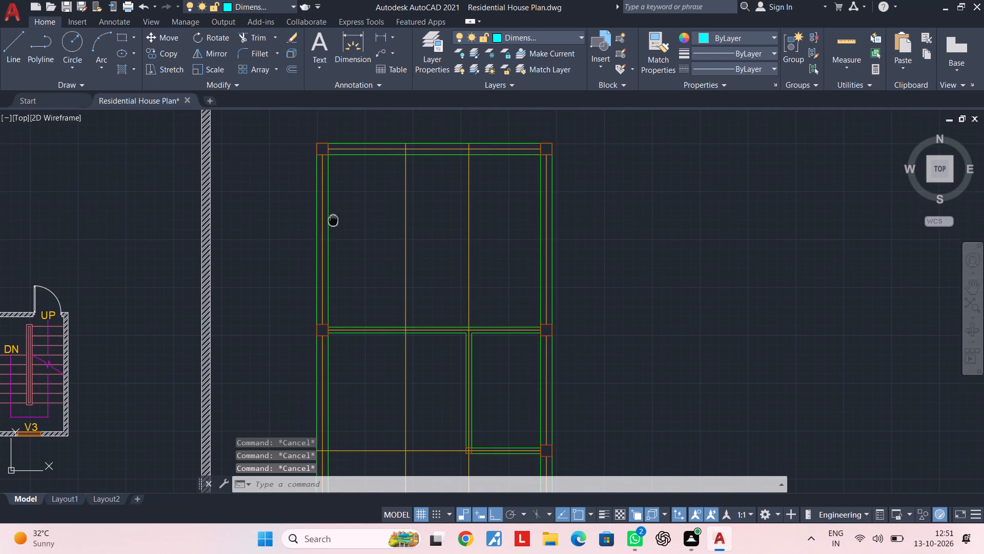
{"action": "middle_click_drag", "start_coordinate": [334, 219], "coordinate": [337, 149]}
{"action": "middle_click_drag", "start_coordinate": [350, 200], "coordinate": [350, 168]}
{"action": "scroll", "coordinate": [350, 200], "scroll_direction": "up", "scroll_amount": 1}
{"action": "scroll", "coordinate": [354, 199], "scroll_direction": "down", "scroll_amount": 2}
{"action": "middle_click_drag", "start_coordinate": [354, 199], "coordinate": [354, 131]}
{"action": "middle_click_drag", "start_coordinate": [356, 180], "coordinate": [355, 162]}
{"action": "middle_click_drag", "start_coordinate": [355, 161], "coordinate": [361, 171]}
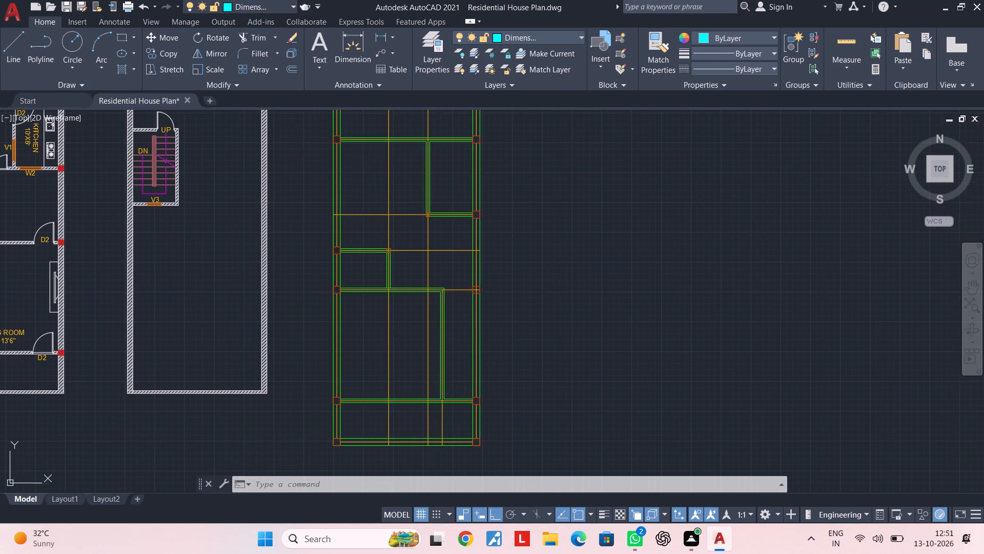
{"action": "middle_click_drag", "start_coordinate": [361, 171], "coordinate": [363, 234]}
{"action": "scroll", "coordinate": [356, 156], "scroll_direction": "up", "scroll_amount": 1}
{"action": "middle_click_drag", "start_coordinate": [358, 170], "coordinate": [358, 279]}
{"action": "middle_click_drag", "start_coordinate": [343, 200], "coordinate": [354, 243]}
{"action": "scroll", "coordinate": [351, 214], "scroll_direction": "up", "scroll_amount": 1}
{"action": "middle_click_drag", "start_coordinate": [356, 253], "coordinate": [353, 220]}
{"action": "scroll", "coordinate": [356, 253], "scroll_direction": "up", "scroll_amount": 1}
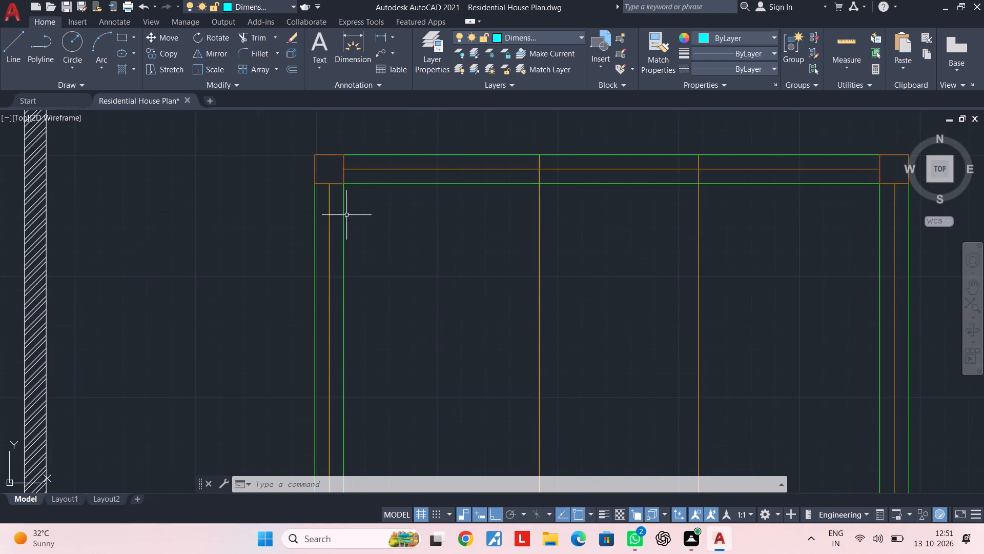
{"action": "scroll", "coordinate": [346, 215], "scroll_direction": "up", "scroll_amount": 1}
{"action": "middle_click_drag", "start_coordinate": [371, 235], "coordinate": [361, 236]}
Offset the inner edge of the plan's left vertical beam 6" inward.
{"action": "key", "text": "Escape"}
{"action": "key", "text": "Escape"}
{"action": "key", "text": "Escape"}
{"action": "key", "text": "Escape"}
{"action": "type", "text": "of"}
{"action": "key", "text": "space"}
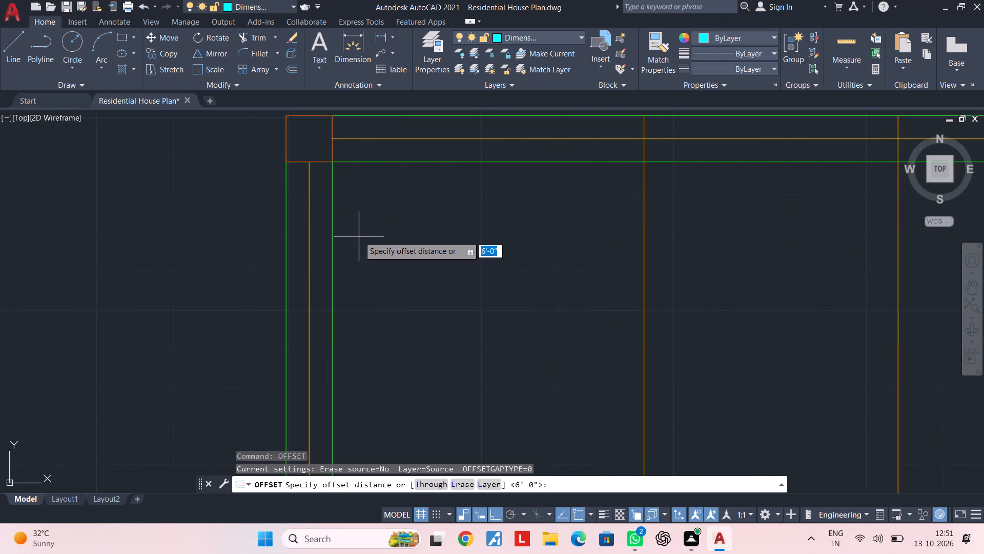
{"action": "type", "text": "6\""}
{"action": "key", "text": "Return"}
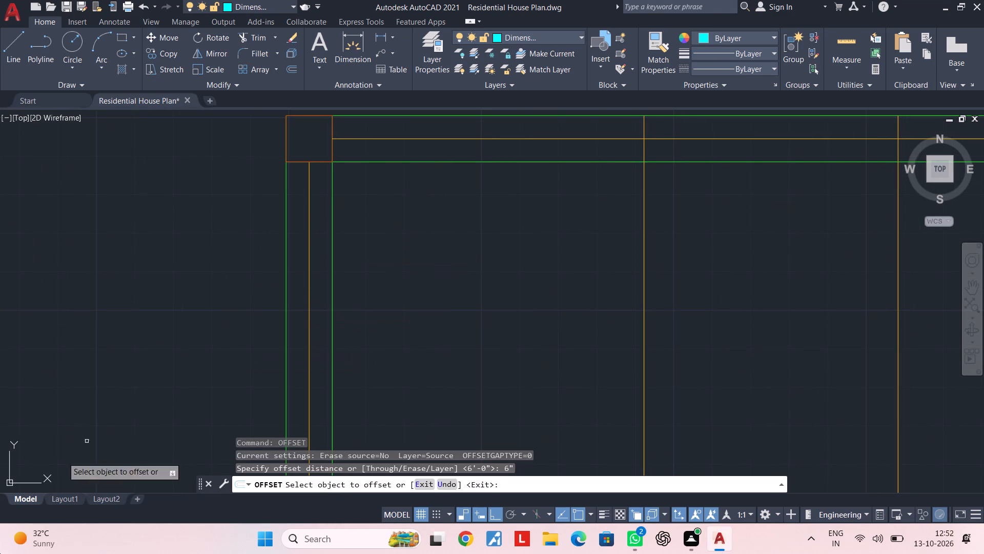
{"action": "left_click", "coordinate": [331, 226]}
{"action": "left_click", "coordinate": [411, 222]}
{"action": "key", "text": "Escape"}
{"action": "key", "text": "Escape"}
{"action": "key", "text": "Escape"}
{"action": "middle_click_drag", "start_coordinate": [386, 216], "coordinate": [411, 243]}
{"action": "key", "text": "Escape"}
{"action": "key", "text": "Escape"}
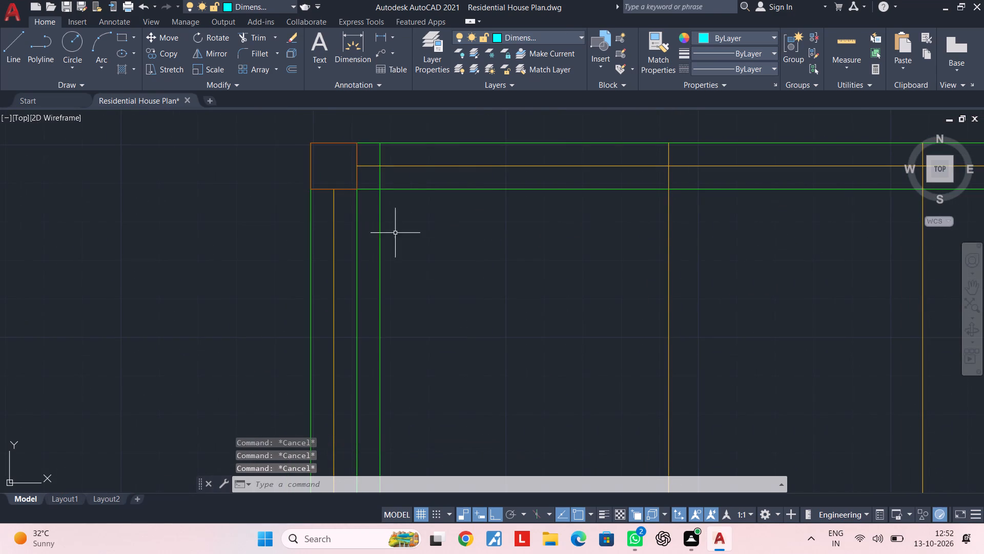
{"action": "key", "text": "Escape"}
{"action": "key", "text": "Escape"}
{"action": "key", "text": "Escape"}
{"action": "key", "text": "Escape"}
{"action": "key", "text": "Escape"}
Match the left beam's original inner edge to the properties of its orange centreline.
{"action": "key", "text": "m"}
{"action": "type", "text": "a"}
{"action": "key", "text": "space"}
{"action": "left_click", "coordinate": [334, 236]}
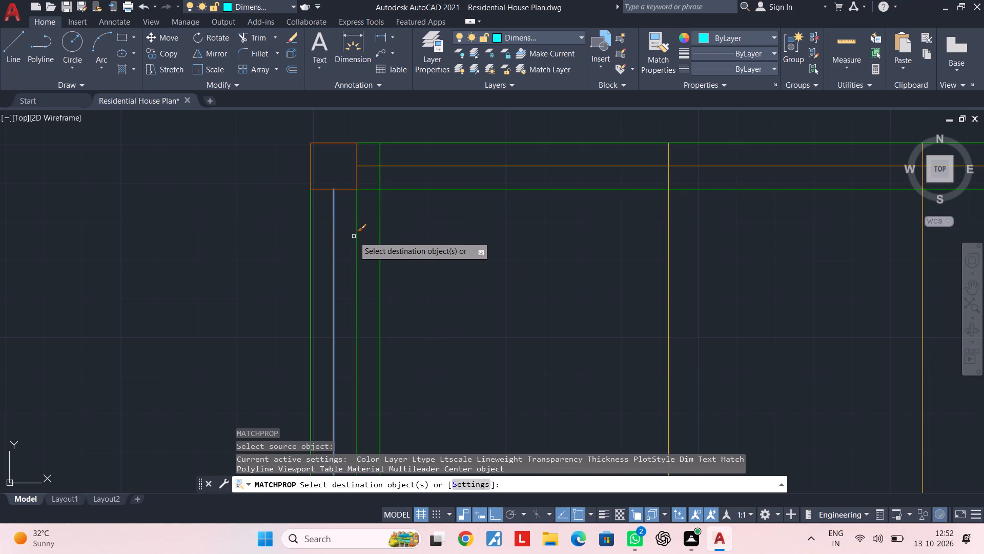
{"action": "left_click", "coordinate": [358, 236]}
{"action": "key", "text": "Escape"}
{"action": "key", "text": "Escape"}
{"action": "key", "text": "Escape"}
{"action": "key", "text": "Escape"}
{"action": "key", "text": "Escape"}
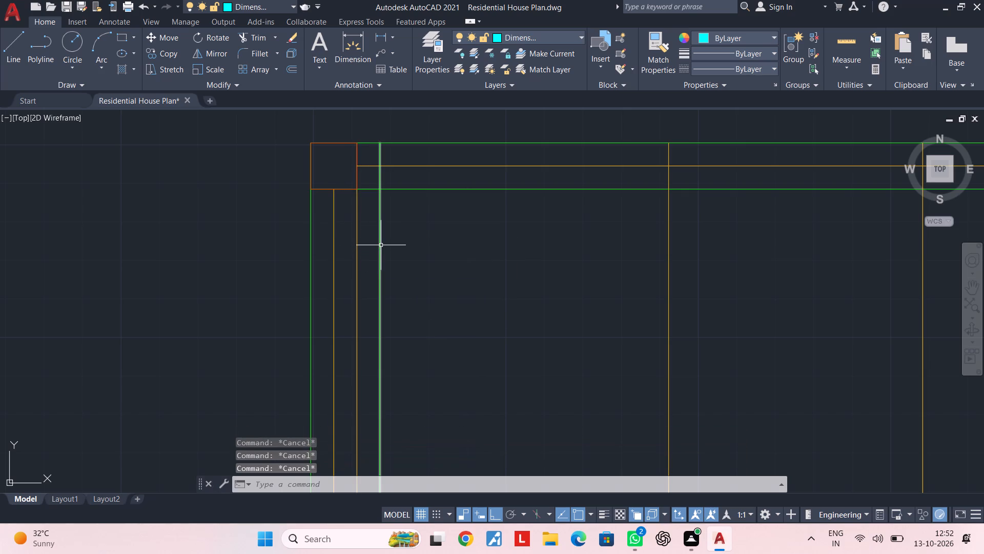
{"action": "key", "text": "Escape"}
Move the top-left corner column 6" inward so its inner corner meets the offset beam edge.
{"action": "left_click", "coordinate": [347, 190]}
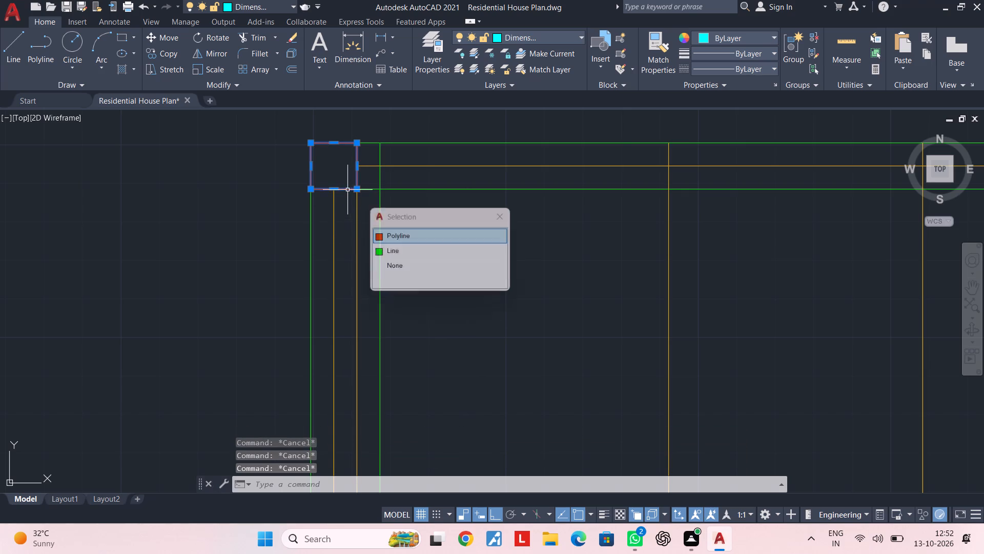
{"action": "key", "text": "m"}
{"action": "key", "text": "space"}
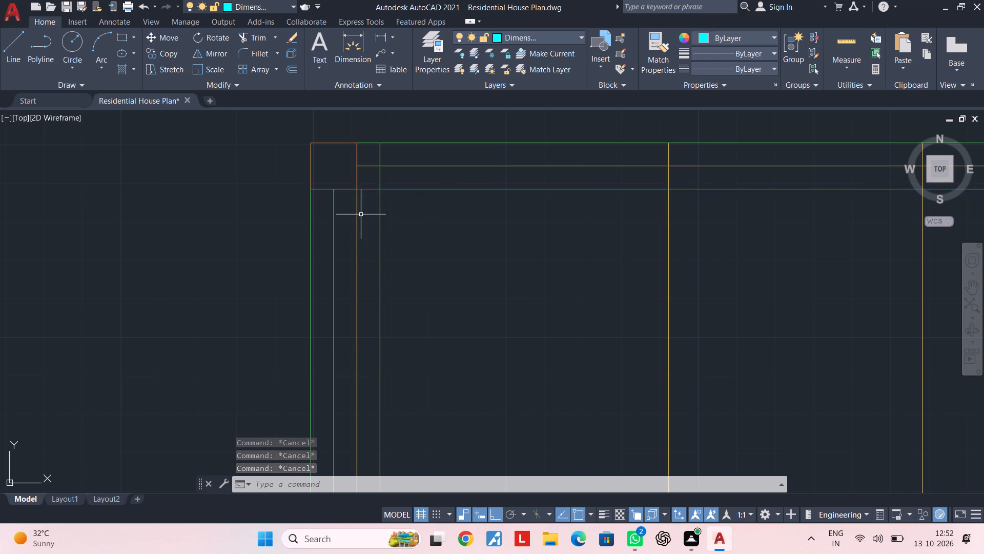
{"action": "left_click", "coordinate": [353, 193]}
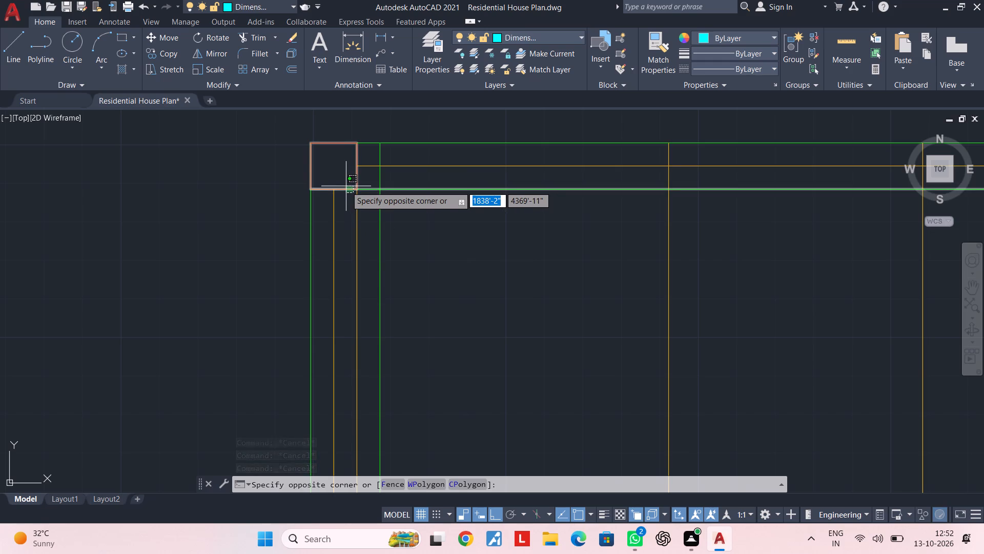
{"action": "key", "text": "Escape"}
{"action": "key", "text": "Escape"}
{"action": "left_click", "coordinate": [310, 153]}
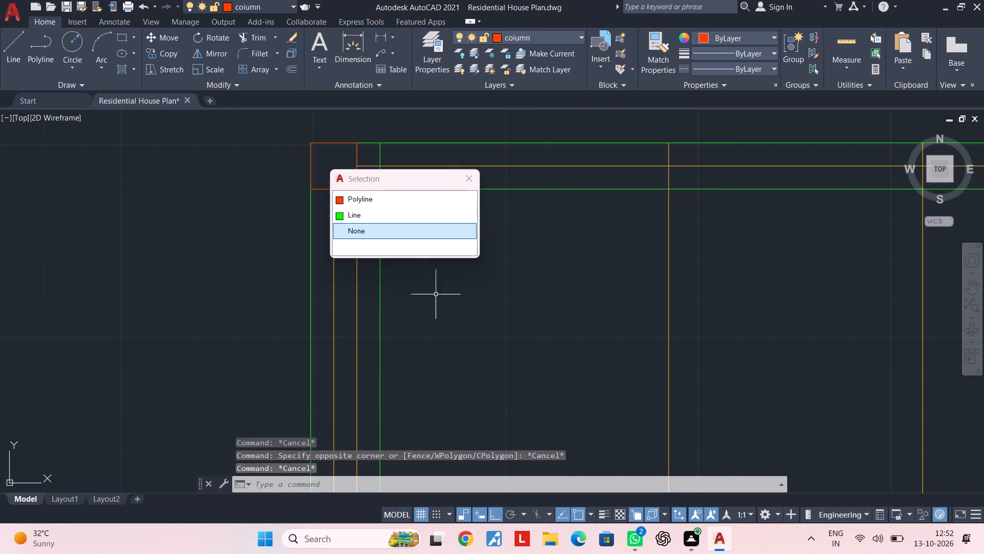
{"action": "left_click", "coordinate": [384, 201]}
{"action": "type", "text": "m"}
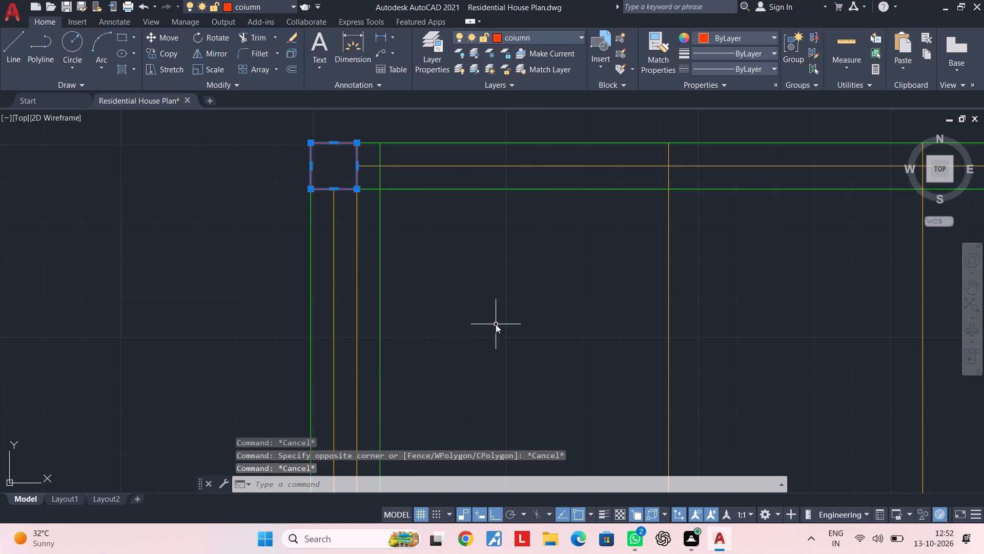
{"action": "key", "text": "space"}
{"action": "left_click", "coordinate": [356, 189]}
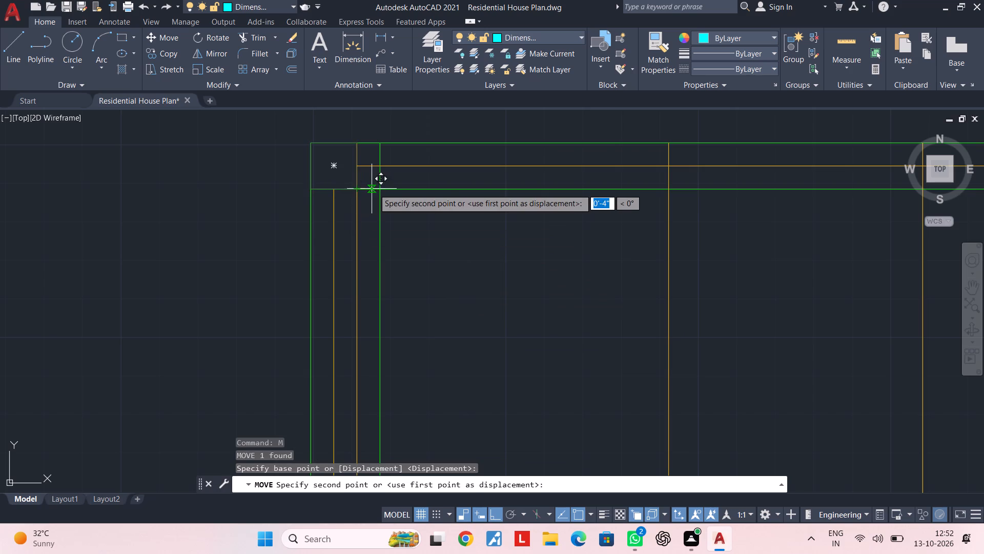
{"action": "left_click", "coordinate": [379, 189]}
{"action": "key", "text": "Escape"}
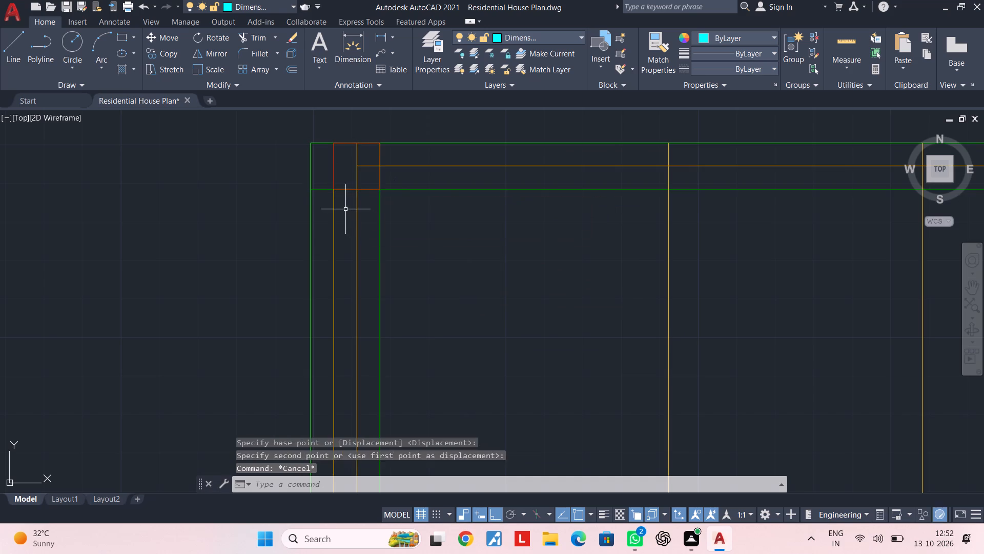
{"action": "key", "text": "Escape"}
{"action": "key", "text": "Escape"}
{"action": "key", "text": "Escape"}
Trim away the old outer beam edge and the top beam edges projecting beyond the outer side of the moved corner column.
{"action": "type", "text": "tr"}
{"action": "key", "text": "space"}
{"action": "left_click", "coordinate": [319, 138]}
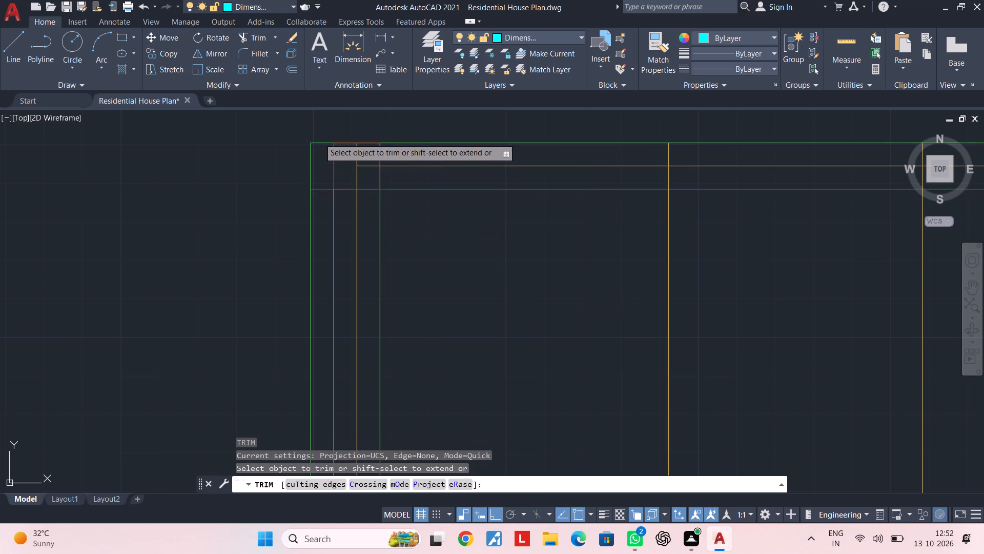
{"action": "left_click", "coordinate": [319, 201]}
{"action": "left_click", "coordinate": [317, 177]}
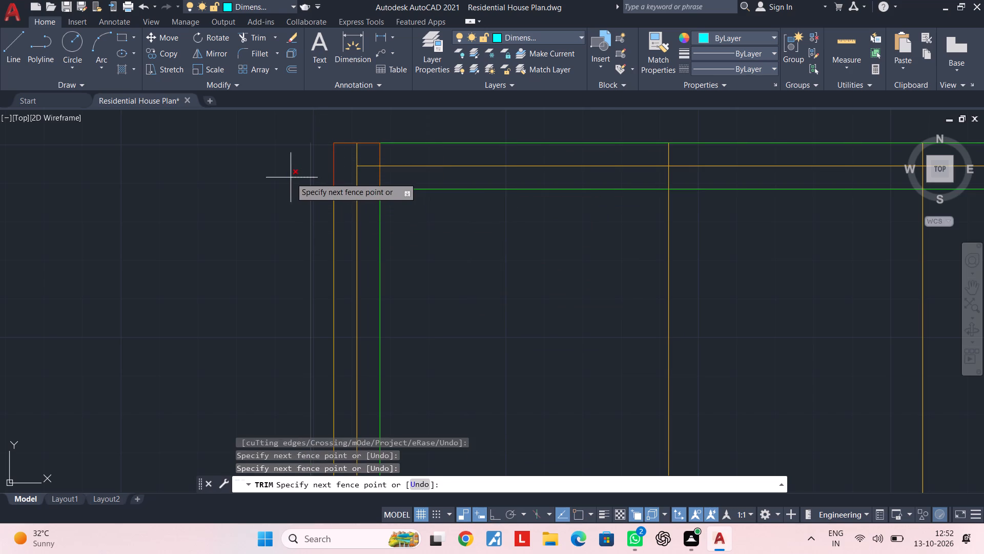
{"action": "left_click", "coordinate": [291, 177]}
{"action": "scroll", "coordinate": [293, 202], "scroll_direction": "down", "scroll_amount": 2}
{"action": "middle_click_drag", "start_coordinate": [294, 204], "coordinate": [293, 172]}
{"action": "key", "text": "Escape"}
{"action": "key", "text": "Escape"}
{"action": "scroll", "coordinate": [312, 193], "scroll_direction": "up", "scroll_amount": 2}
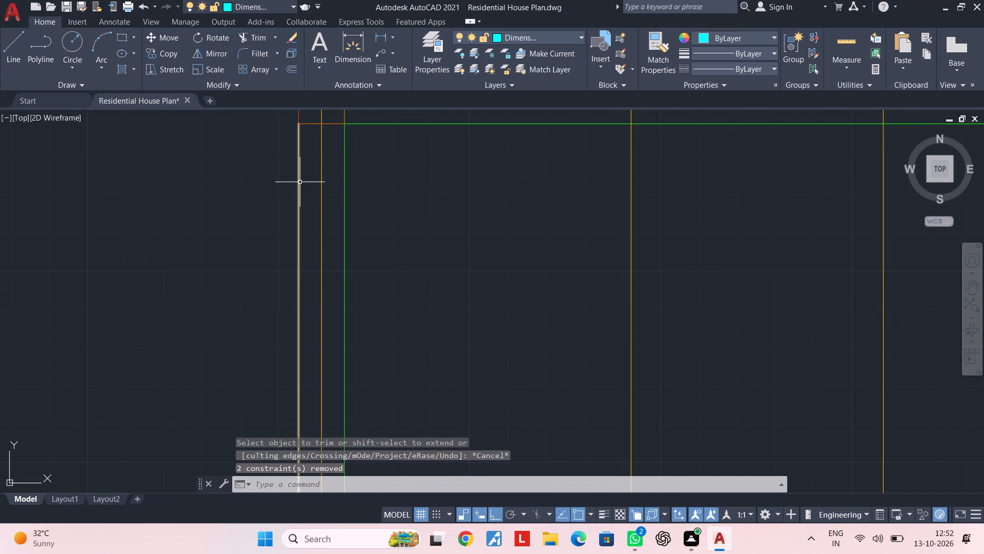
Extend the left beam's original centreline up to the top beam, and extend the top beam's outer edge leftward.
{"action": "scroll", "coordinate": [286, 185], "scroll_direction": "down", "scroll_amount": 1}
{"action": "middle_click_drag", "start_coordinate": [286, 195], "coordinate": [286, 263]}
{"action": "key", "text": "Escape"}
{"action": "key", "text": "Escape"}
{"action": "type", "text": "ex"}
{"action": "key", "text": "space"}
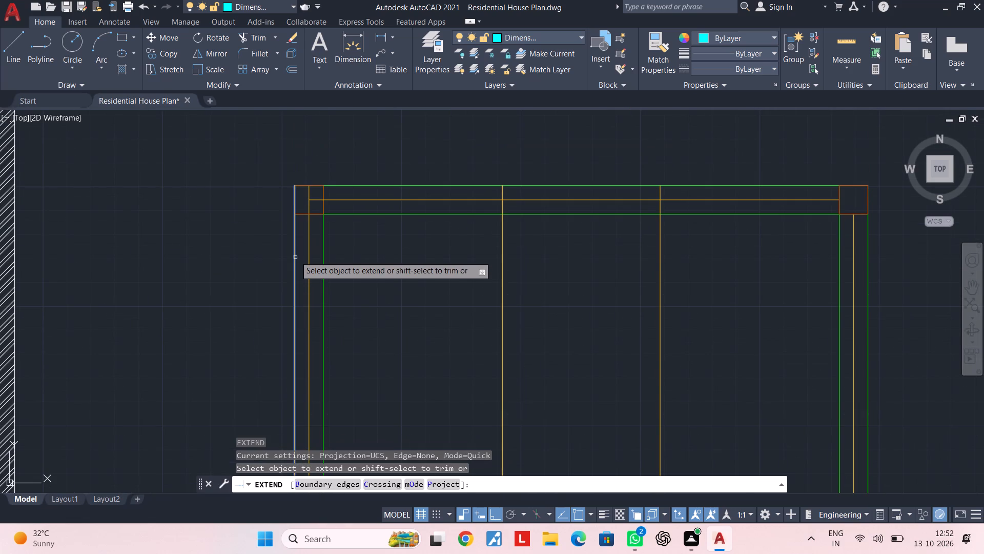
{"action": "left_click", "coordinate": [294, 248]}
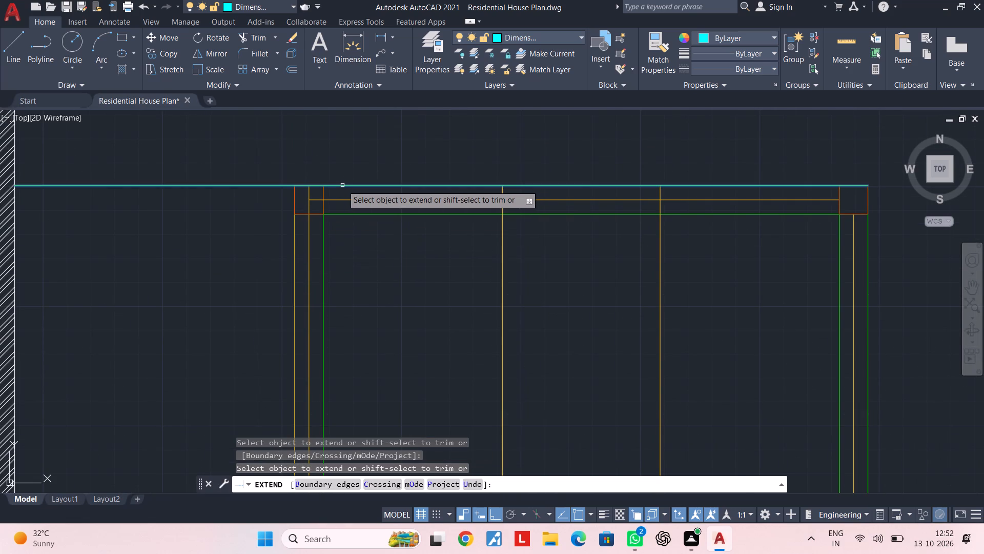
{"action": "left_click", "coordinate": [342, 185]}
{"action": "key", "text": "Escape"}
{"action": "key", "text": "Escape"}
Trim the top beam's outer edge back to the outer side of the top-left corner column.
{"action": "type", "text": "tr"}
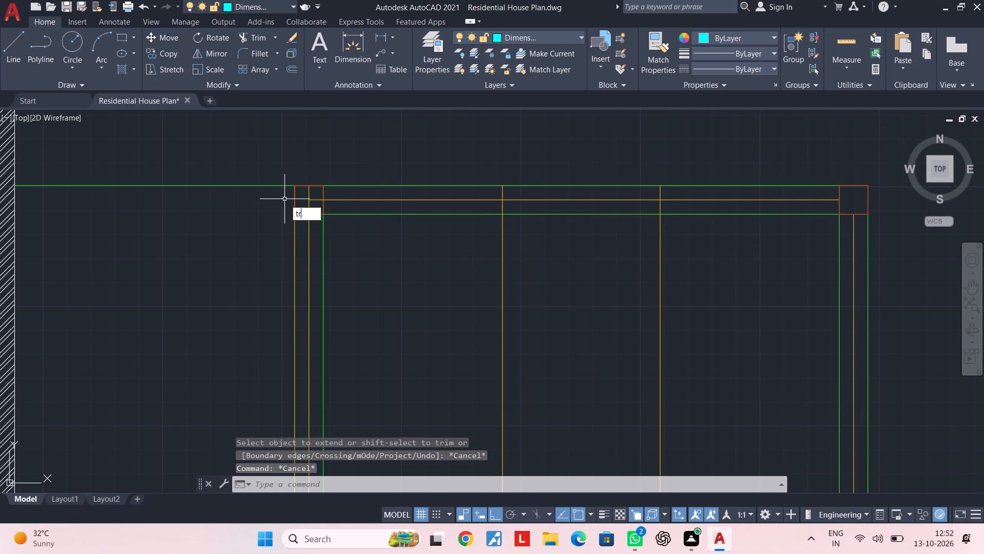
{"action": "key", "text": "space"}
{"action": "left_click", "coordinate": [277, 201]}
{"action": "left_click", "coordinate": [273, 172]}
{"action": "key", "text": "Escape"}
{"action": "middle_click_drag", "start_coordinate": [367, 258], "coordinate": [365, 212]}
{"action": "key", "text": "Escape"}
{"action": "key", "text": "Escape"}
{"action": "key", "text": "Escape"}
Match the left beam's new outer line to the properties of its green inner edge.
{"action": "key", "text": "m"}
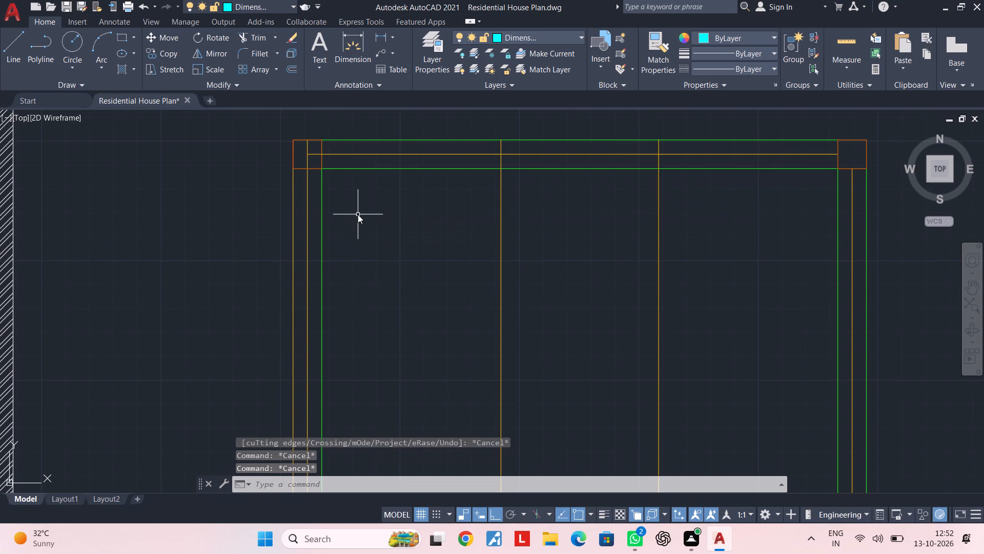
{"action": "type", "text": "a"}
{"action": "key", "text": "space"}
{"action": "left_click", "coordinate": [322, 233]}
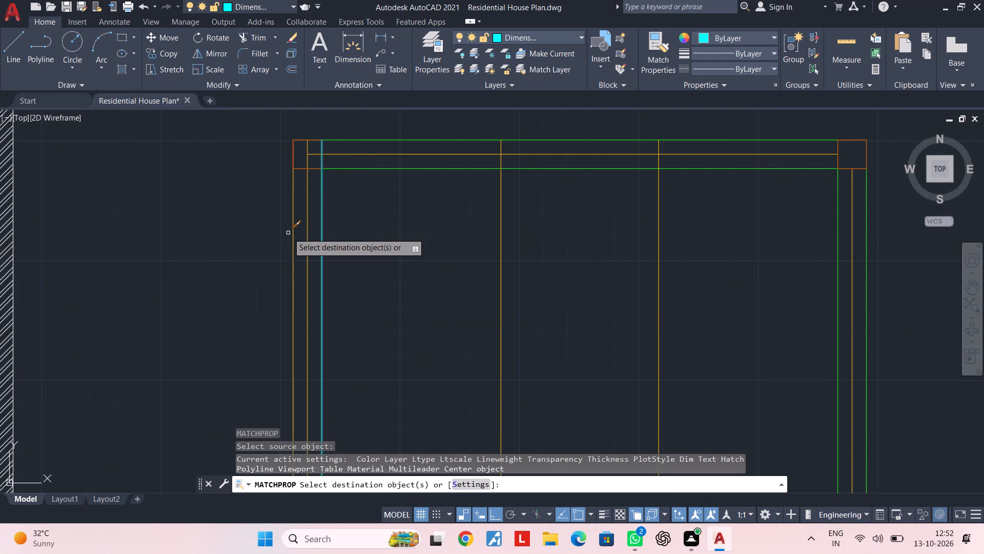
{"action": "left_click", "coordinate": [294, 233]}
{"action": "key", "text": "Escape"}
Trim both edges of the second horizontal beam from the top back to the left beam's new inner edge.
{"action": "scroll", "coordinate": [361, 236], "scroll_direction": "down", "scroll_amount": 3}
{"action": "middle_click_drag", "start_coordinate": [367, 238], "coordinate": [366, 149]}
{"action": "key", "text": "Escape"}
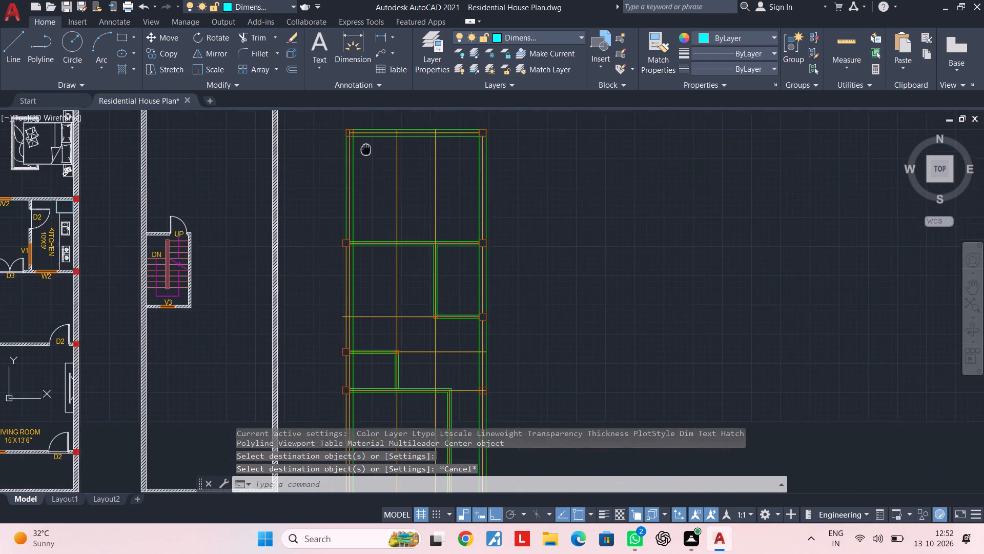
{"action": "middle_click_drag", "start_coordinate": [366, 149], "coordinate": [365, 146]}
{"action": "key", "text": "Escape"}
{"action": "key", "text": "Escape"}
{"action": "scroll", "coordinate": [354, 228], "scroll_direction": "up", "scroll_amount": 2}
{"action": "middle_click_drag", "start_coordinate": [353, 261], "coordinate": [353, 255]}
{"action": "scroll", "coordinate": [353, 261], "scroll_direction": "up", "scroll_amount": 3}
{"action": "middle_click_drag", "start_coordinate": [343, 254], "coordinate": [352, 272]}
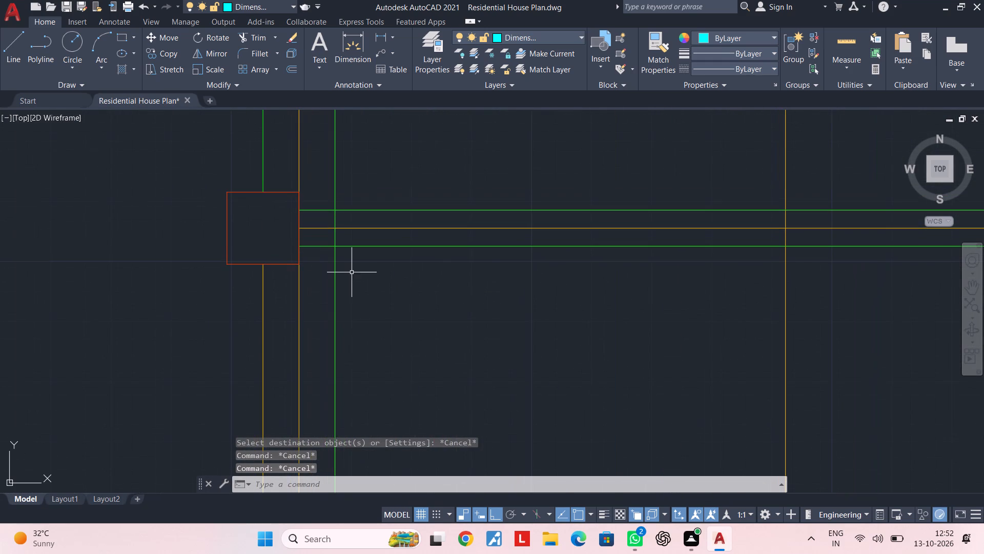
{"action": "key", "text": "Escape"}
{"action": "key", "text": "Escape"}
{"action": "key", "text": "t"}
{"action": "key", "text": "r"}
{"action": "key", "text": "space"}
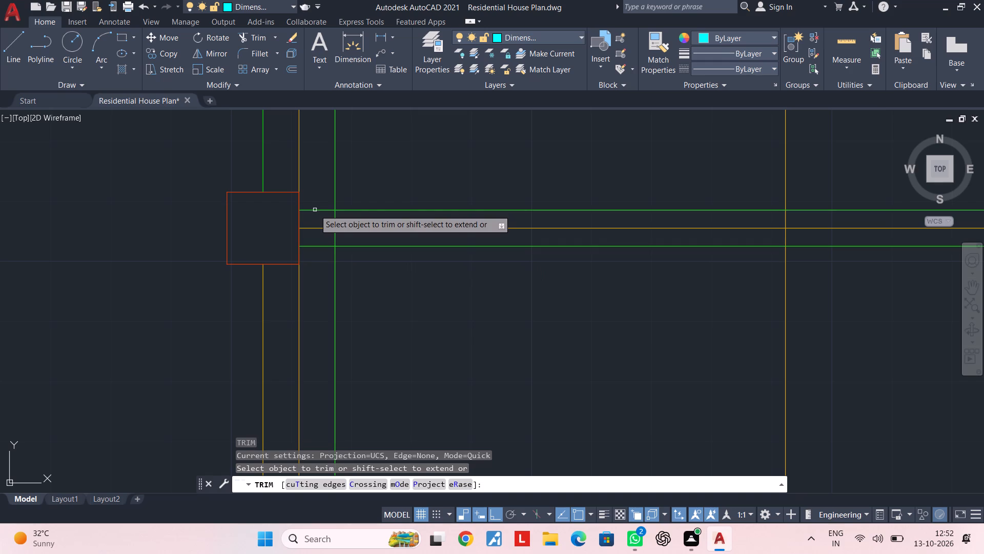
{"action": "left_click", "coordinate": [315, 210]}
{"action": "left_click", "coordinate": [311, 246]}
{"action": "key", "text": "Escape"}
{"action": "key", "text": "Escape"}
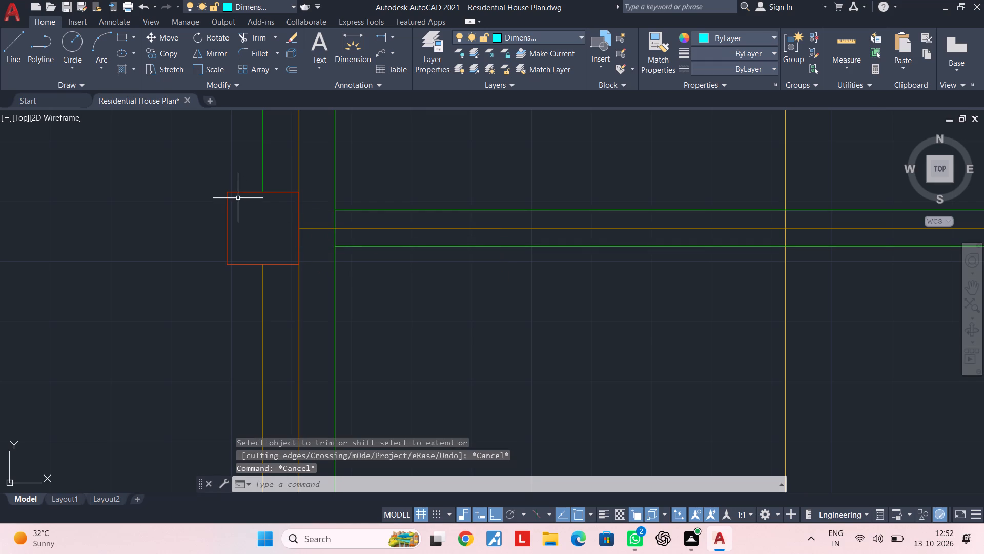
Move the left column at the second horizontal beam 6" inward to meet the left beam's new inner edge.
{"action": "left_click", "coordinate": [230, 190]}
{"action": "key", "text": "m"}
{"action": "key", "text": "space"}
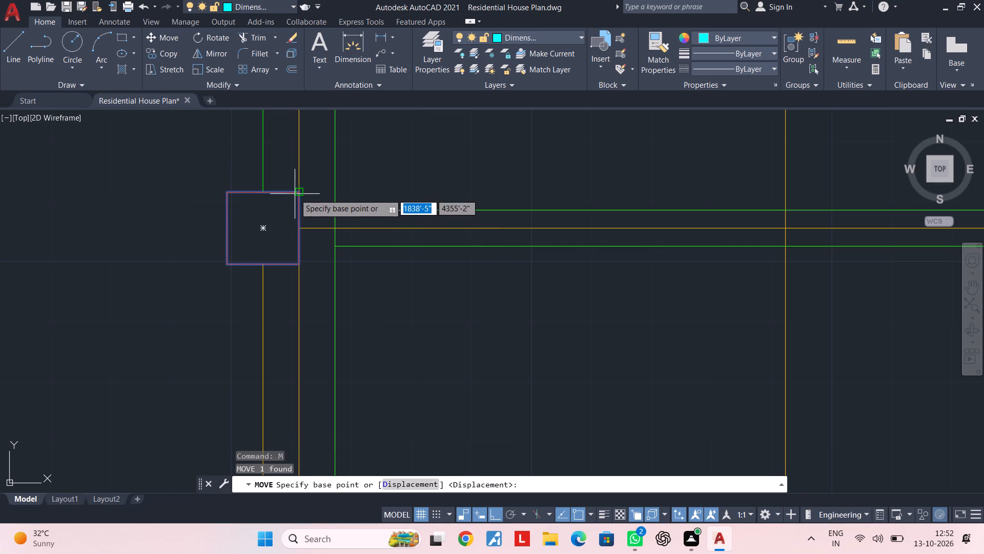
{"action": "left_click", "coordinate": [300, 193]}
{"action": "left_click", "coordinate": [332, 193]}
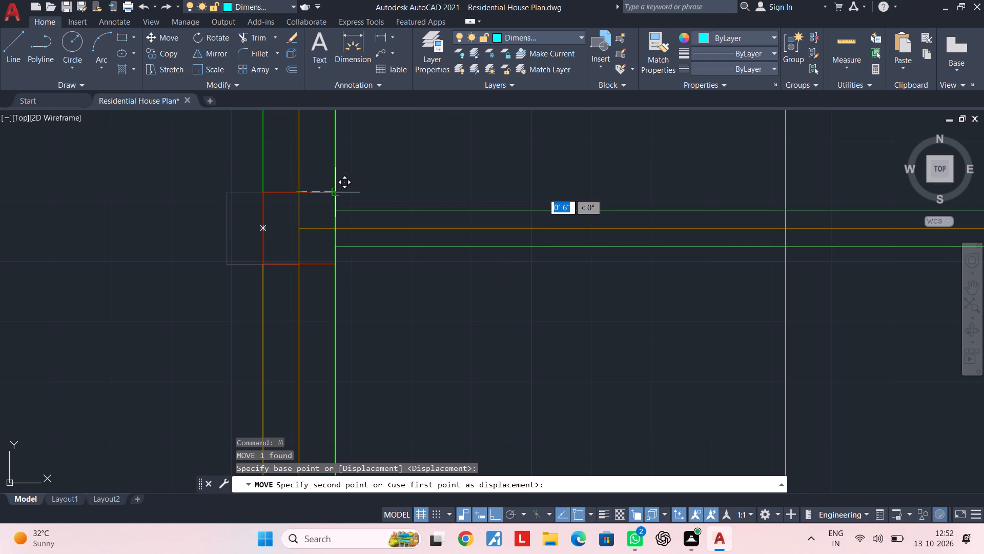
Undo the 6" move of the left column at the second horizontal beam from the top.
{"action": "key", "text": "Escape"}
{"action": "key", "text": "Escape"}
{"action": "key", "text": "Escape"}
{"action": "middle_click_drag", "start_coordinate": [365, 258], "coordinate": [361, 240]}
{"action": "key", "text": "Escape"}
{"action": "key", "text": "Escape"}
{"action": "scroll", "coordinate": [361, 244], "scroll_direction": "down", "scroll_amount": 3}
{"action": "middle_click_drag", "start_coordinate": [361, 245], "coordinate": [354, 202]}
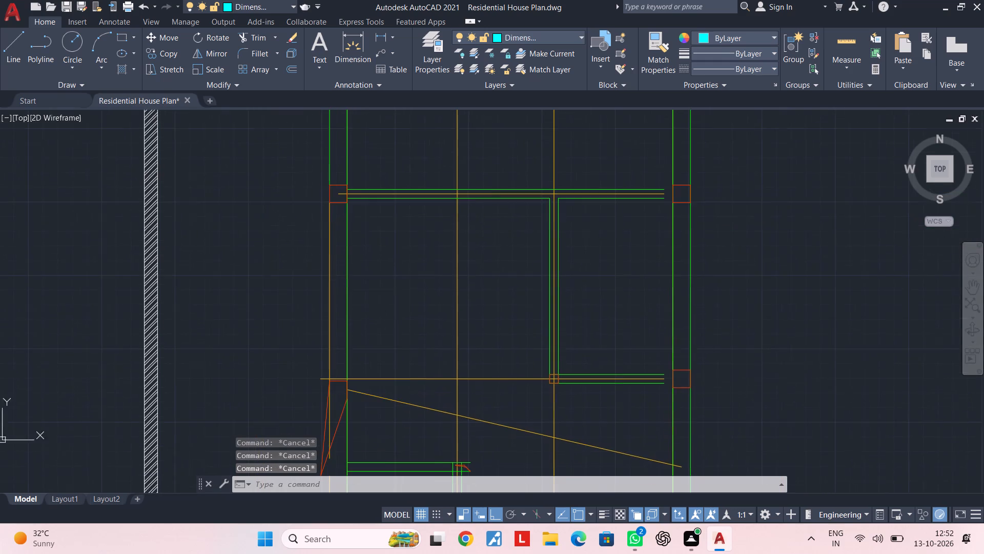
{"action": "key", "text": "Escape"}
{"action": "middle_click_drag", "start_coordinate": [391, 279], "coordinate": [388, 239]}
{"action": "key", "text": "Escape"}
{"action": "key", "text": "Escape"}
{"action": "key", "text": "Escape"}
{"action": "middle_click_drag", "start_coordinate": [386, 262], "coordinate": [391, 229]}
{"action": "key", "text": "ctrl+z"}
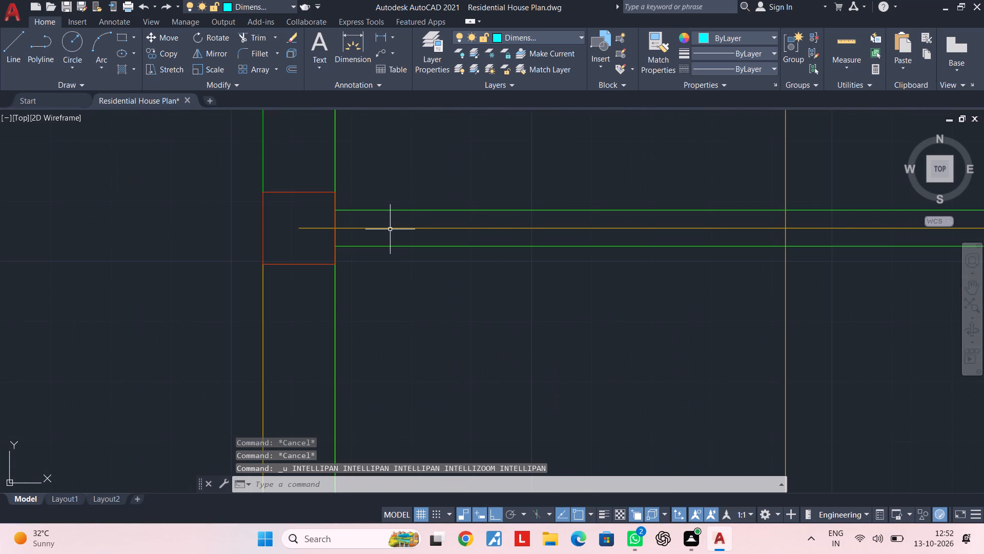
{"action": "key", "text": "ctrl+z"}
Erase the left column at the short horizontal beam below the plan's middle.
{"action": "scroll", "coordinate": [390, 229], "scroll_direction": "down", "scroll_amount": 4}
{"action": "middle_click_drag", "start_coordinate": [392, 229], "coordinate": [387, 153]}
{"action": "key", "text": "Escape"}
{"action": "key", "text": "Escape"}
{"action": "middle_click_drag", "start_coordinate": [405, 236], "coordinate": [404, 228]}
{"action": "key", "text": "Escape"}
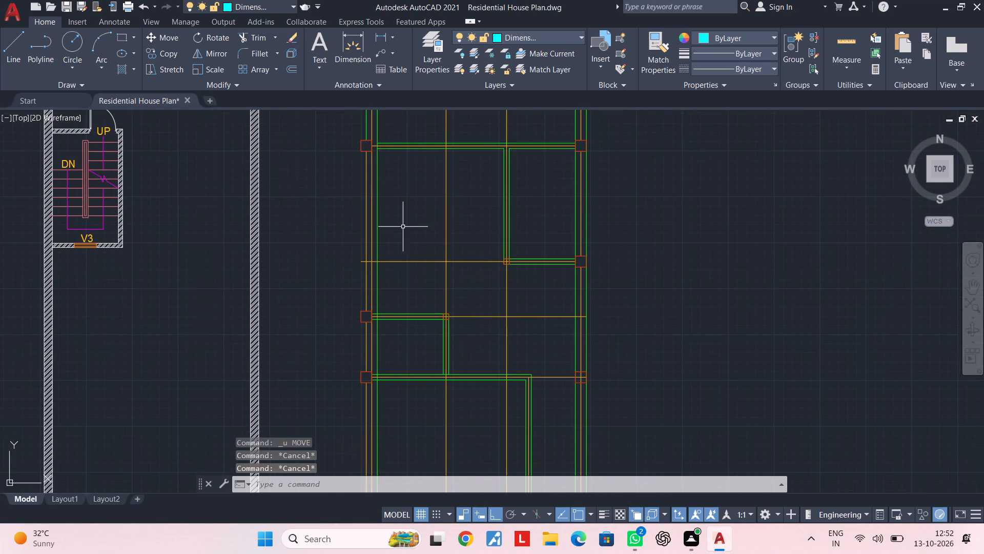
{"action": "key", "text": "Escape"}
{"action": "middle_click_drag", "start_coordinate": [401, 253], "coordinate": [403, 225]}
{"action": "key", "text": "Escape"}
{"action": "scroll", "coordinate": [365, 283], "scroll_direction": "up", "scroll_amount": 3}
{"action": "left_click", "coordinate": [355, 266]}
{"action": "left_click", "coordinate": [333, 333]}
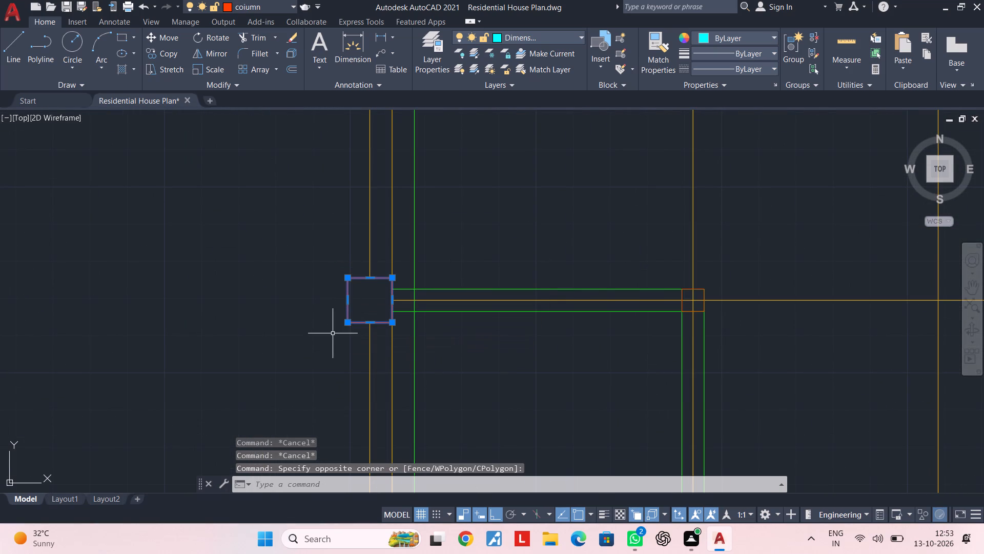
{"action": "key", "text": "Delete"}
Erase the left column at the horizontal beam directly below the short beam.
{"action": "scroll", "coordinate": [339, 339], "scroll_direction": "down", "scroll_amount": 1}
{"action": "middle_click_drag", "start_coordinate": [342, 326], "coordinate": [346, 206]}
{"action": "middle_click_drag", "start_coordinate": [370, 347], "coordinate": [367, 294]}
{"action": "scroll", "coordinate": [368, 302], "scroll_direction": "down", "scroll_amount": 1}
{"action": "scroll", "coordinate": [355, 296], "scroll_direction": "up", "scroll_amount": 2}
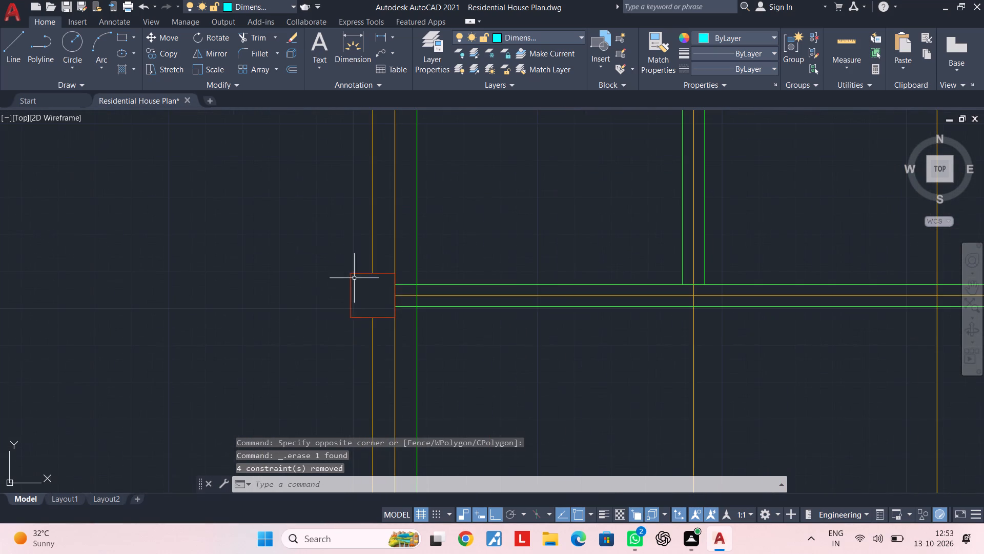
{"action": "left_click", "coordinate": [356, 257]}
{"action": "left_click", "coordinate": [348, 346]}
{"action": "key", "text": "Delete"}
Erase the left column at the horizontal beam just above the bottom beam.
{"action": "middle_click_drag", "start_coordinate": [353, 354], "coordinate": [351, 171]}
{"action": "scroll", "coordinate": [375, 312], "scroll_direction": "down", "scroll_amount": 2}
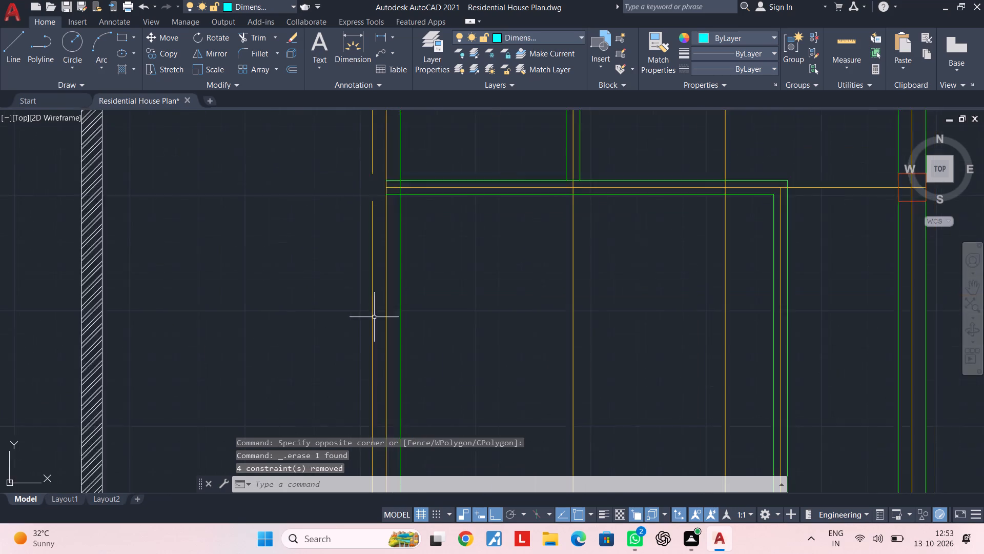
{"action": "scroll", "coordinate": [373, 319], "scroll_direction": "down", "scroll_amount": 1}
{"action": "middle_click_drag", "start_coordinate": [372, 310], "coordinate": [367, 199]}
{"action": "middle_click_drag", "start_coordinate": [356, 324], "coordinate": [356, 303]}
{"action": "scroll", "coordinate": [356, 295], "scroll_direction": "up", "scroll_amount": 3}
{"action": "left_click", "coordinate": [376, 282]}
{"action": "left_click", "coordinate": [366, 354]}
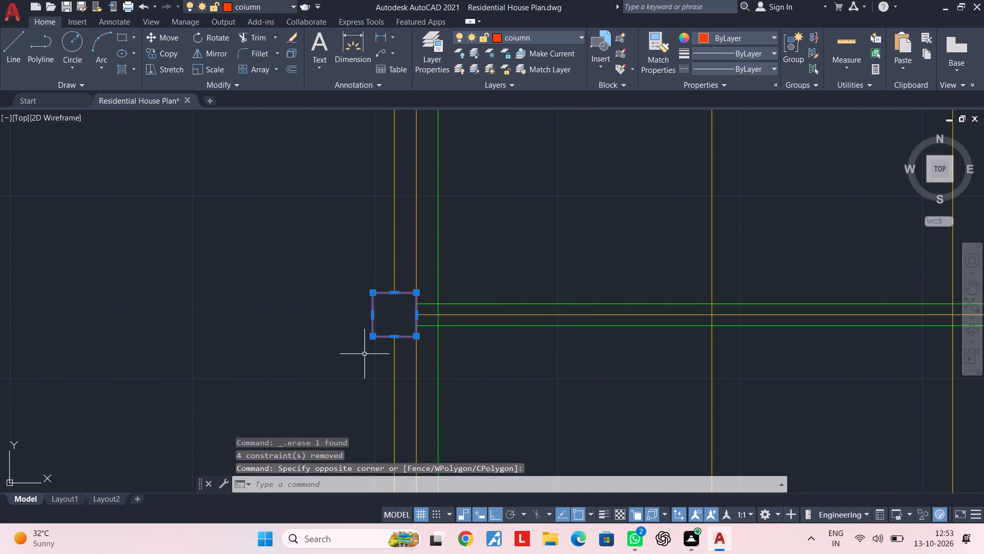
{"action": "key", "text": "Delete"}
Erase the bottom-left corner column, leaving the bottom beam edges in place.
{"action": "scroll", "coordinate": [364, 372], "scroll_direction": "down", "scroll_amount": 2}
{"action": "middle_click_drag", "start_coordinate": [364, 350], "coordinate": [360, 131]}
{"action": "scroll", "coordinate": [366, 296], "scroll_direction": "up", "scroll_amount": 3}
{"action": "middle_click_drag", "start_coordinate": [358, 172], "coordinate": [340, 415]}
{"action": "scroll", "coordinate": [363, 193], "scroll_direction": "down", "scroll_amount": 1}
{"action": "left_click_drag", "start_coordinate": [330, 256], "coordinate": [327, 278]}
{"action": "left_click", "coordinate": [312, 440]}
{"action": "left_click", "coordinate": [346, 372]}
{"action": "left_click", "coordinate": [332, 275]}
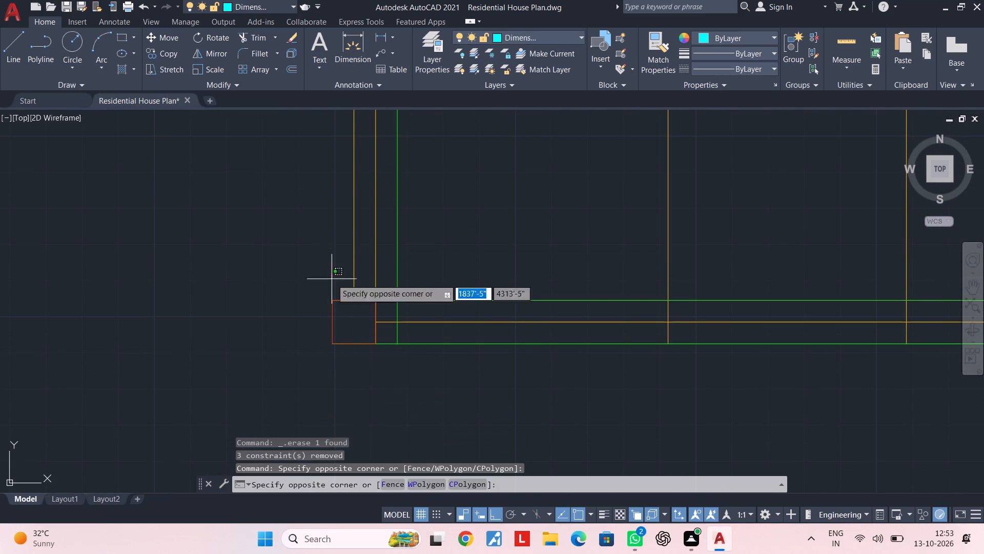
{"action": "left_click", "coordinate": [337, 401]}
{"action": "left_click", "coordinate": [345, 291]}
{"action": "left_click", "coordinate": [327, 379]}
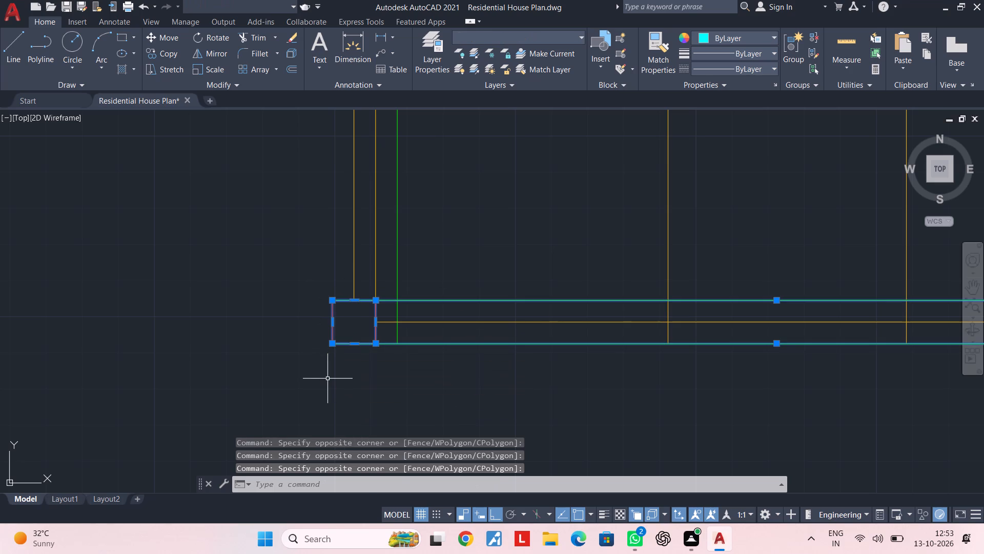
{"action": "key", "text": "Escape"}
{"action": "left_click", "coordinate": [338, 330]}
{"action": "left_click", "coordinate": [293, 330]}
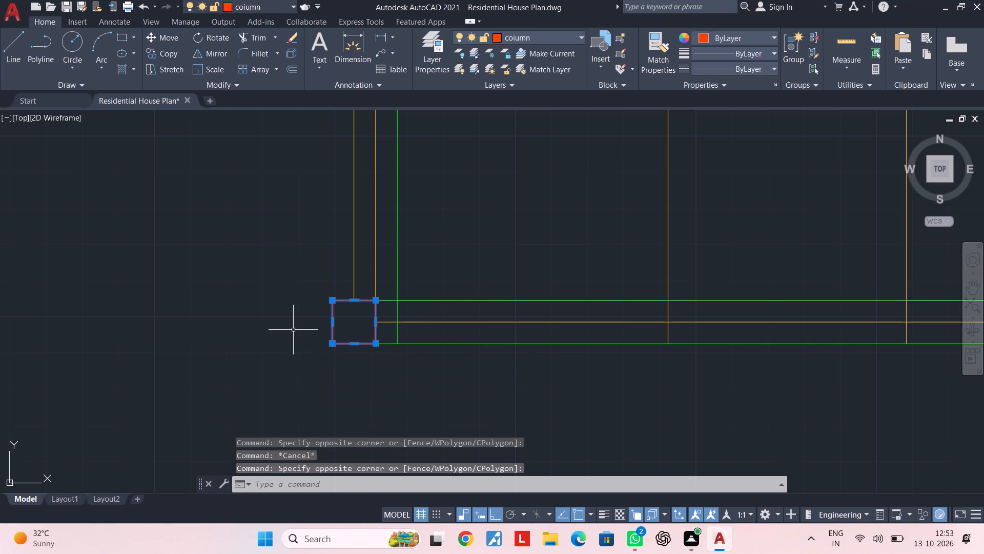
{"action": "key", "text": "Delete"}
Extend the yellow outer line at the bottom-left corner down to the bottom beam's lower edge.
{"action": "middle_click_drag", "start_coordinate": [307, 339], "coordinate": [286, 335]}
{"action": "key", "text": "Escape"}
{"action": "key", "text": "Escape"}
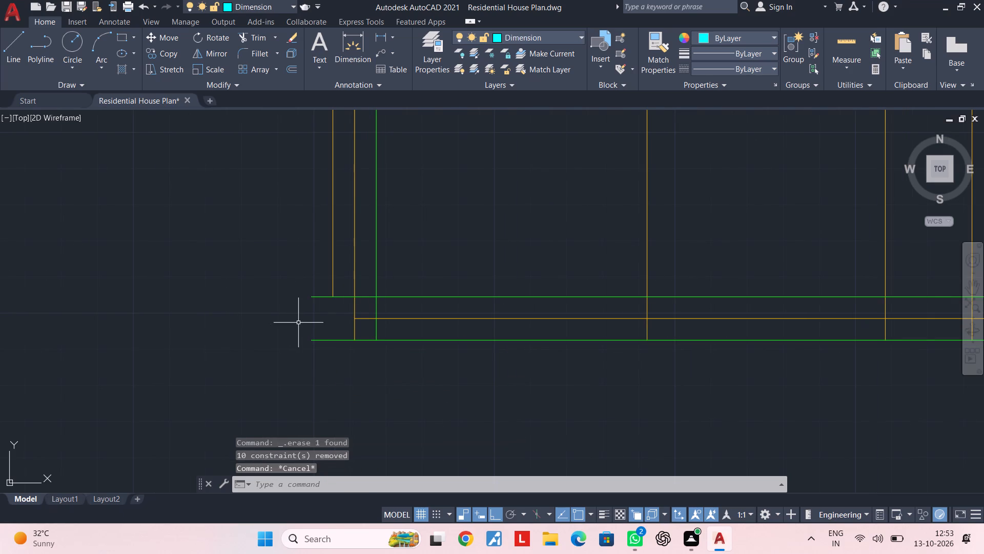
{"action": "key", "text": "e"}
{"action": "key", "text": "x"}
{"action": "key", "text": "space"}
{"action": "left_click", "coordinate": [332, 282]}
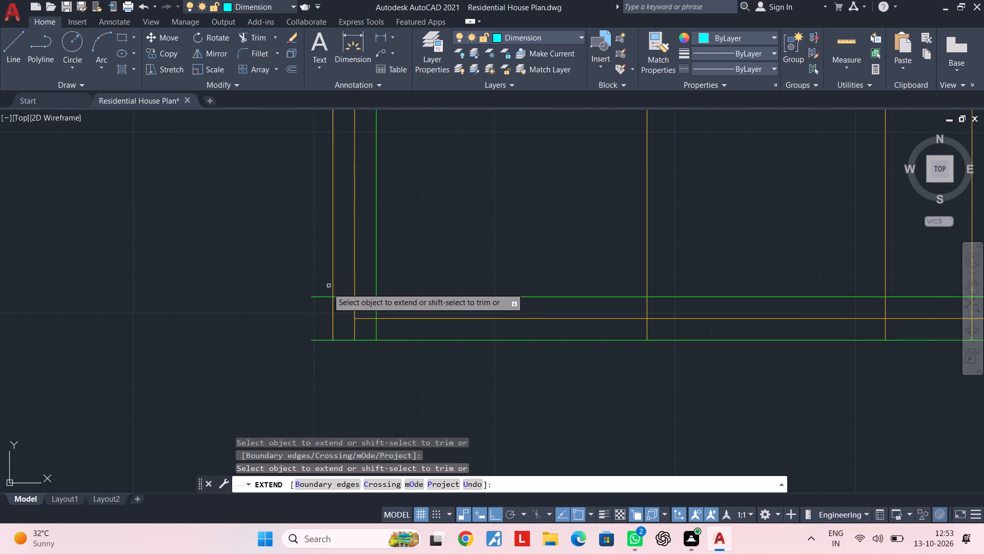
{"action": "key", "text": "Escape"}
{"action": "key", "text": "Escape"}
Trim the ends of both bottom beam edges that overhang the yellow outer line at the lower-left corner.
{"action": "type", "text": "tr"}
{"action": "key", "text": "space"}
{"action": "left_click", "coordinate": [318, 275]}
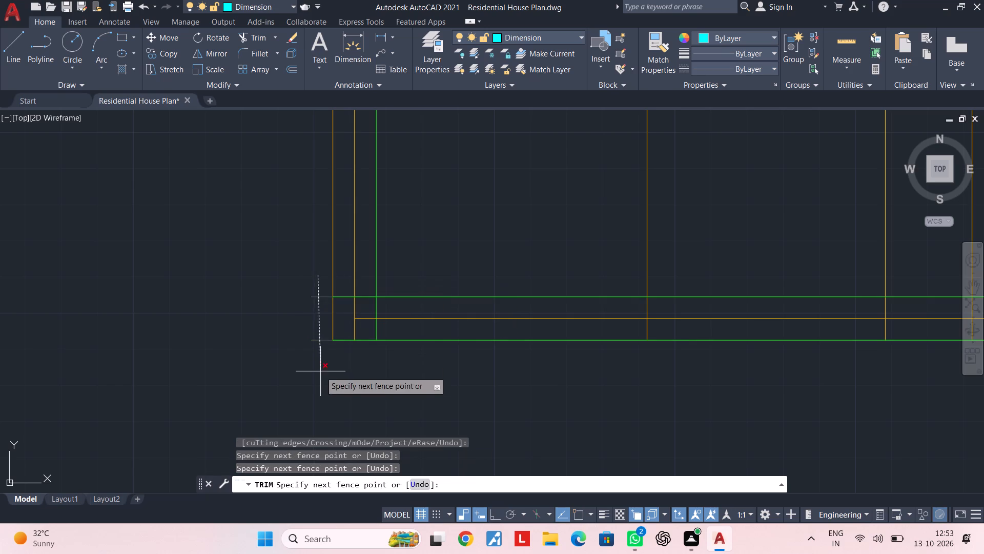
{"action": "left_click", "coordinate": [320, 373]}
{"action": "key", "text": "Escape"}
Erase the three yellow outer line segments along the left side between the second beam and the beam above the bottom one.
{"action": "scroll", "coordinate": [320, 373], "scroll_direction": "down", "scroll_amount": 4}
{"action": "scroll", "coordinate": [315, 320], "scroll_direction": "up", "scroll_amount": 3}
{"action": "middle_click_drag", "start_coordinate": [309, 333], "coordinate": [314, 313]}
{"action": "key", "text": "Escape"}
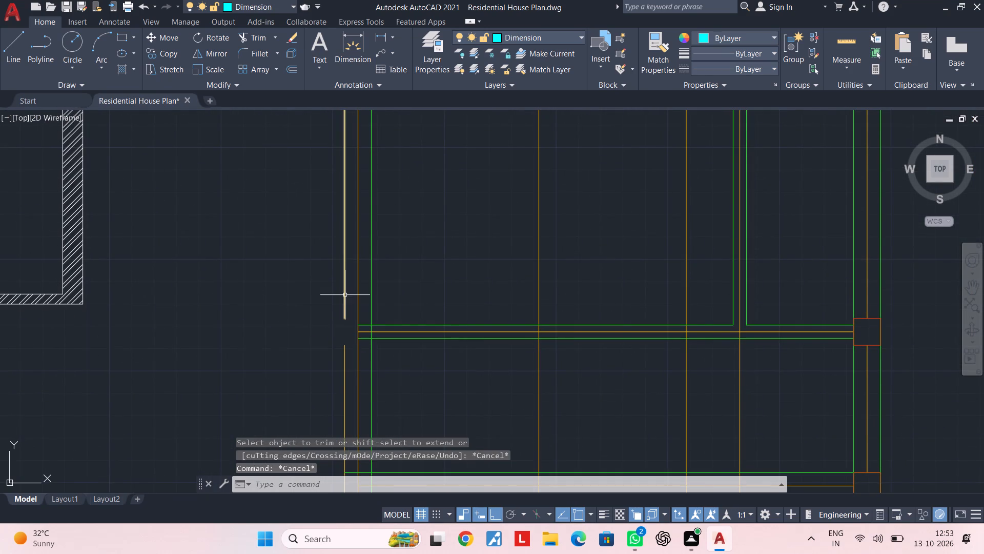
{"action": "left_click", "coordinate": [345, 293]}
{"action": "key", "text": "Delete"}
{"action": "scroll", "coordinate": [313, 305], "scroll_direction": "down", "scroll_amount": 3}
{"action": "middle_click_drag", "start_coordinate": [313, 306], "coordinate": [312, 383]}
{"action": "scroll", "coordinate": [304, 260], "scroll_direction": "up", "scroll_amount": 2}
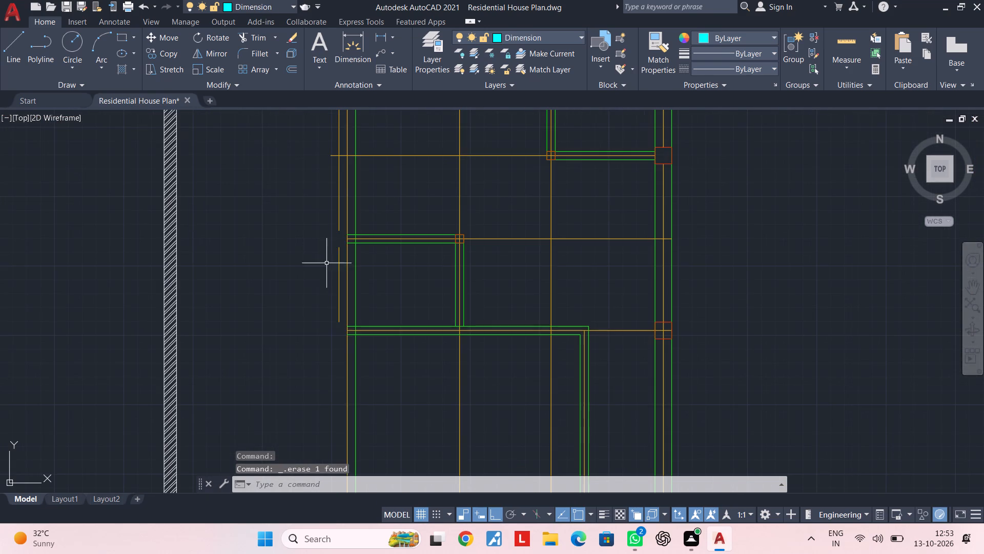
{"action": "left_click", "coordinate": [338, 282]}
{"action": "key", "text": "Delete"}
{"action": "scroll", "coordinate": [334, 283], "scroll_direction": "down", "scroll_amount": 2}
{"action": "middle_click_drag", "start_coordinate": [335, 288], "coordinate": [343, 329]}
{"action": "scroll", "coordinate": [336, 309], "scroll_direction": "up", "scroll_amount": 2}
{"action": "left_click", "coordinate": [352, 279]}
{"action": "key", "text": "Delete"}
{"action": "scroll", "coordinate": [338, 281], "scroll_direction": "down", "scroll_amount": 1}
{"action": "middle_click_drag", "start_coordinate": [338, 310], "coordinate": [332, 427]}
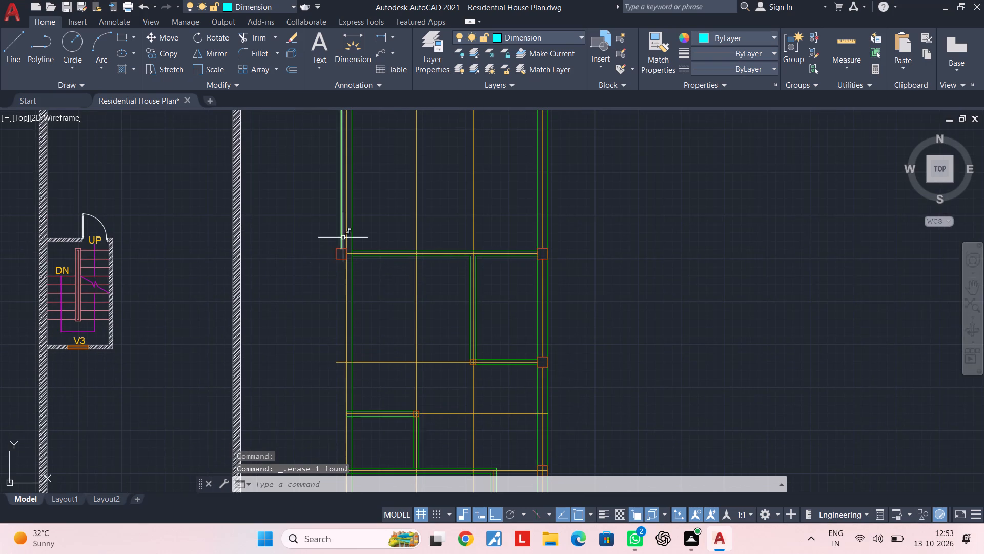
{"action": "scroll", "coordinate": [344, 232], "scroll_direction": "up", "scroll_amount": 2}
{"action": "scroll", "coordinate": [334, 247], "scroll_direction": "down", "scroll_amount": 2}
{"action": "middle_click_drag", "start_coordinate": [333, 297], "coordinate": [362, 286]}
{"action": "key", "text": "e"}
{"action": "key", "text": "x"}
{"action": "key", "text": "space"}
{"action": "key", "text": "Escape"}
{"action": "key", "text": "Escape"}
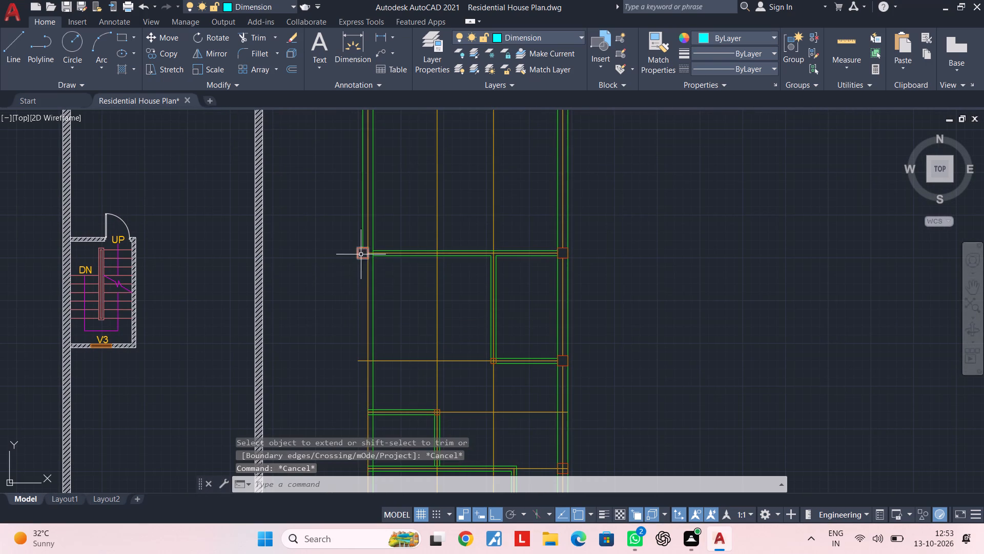
Erase the left column at the second horizontal beam from the top.
{"action": "scroll", "coordinate": [359, 254], "scroll_direction": "up", "scroll_amount": 3}
{"action": "left_click", "coordinate": [357, 255]}
{"action": "left_click", "coordinate": [317, 287]}
{"action": "key", "text": "Delete"}
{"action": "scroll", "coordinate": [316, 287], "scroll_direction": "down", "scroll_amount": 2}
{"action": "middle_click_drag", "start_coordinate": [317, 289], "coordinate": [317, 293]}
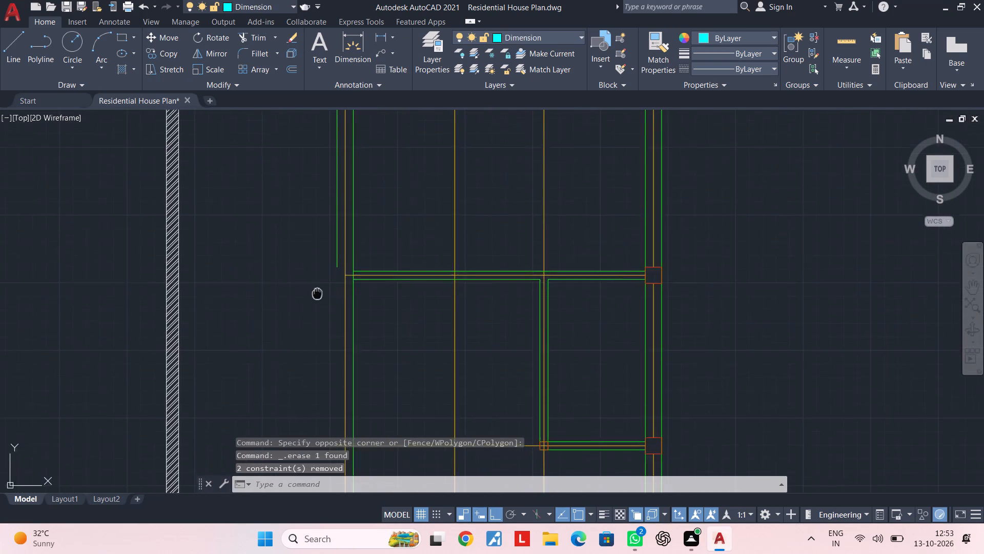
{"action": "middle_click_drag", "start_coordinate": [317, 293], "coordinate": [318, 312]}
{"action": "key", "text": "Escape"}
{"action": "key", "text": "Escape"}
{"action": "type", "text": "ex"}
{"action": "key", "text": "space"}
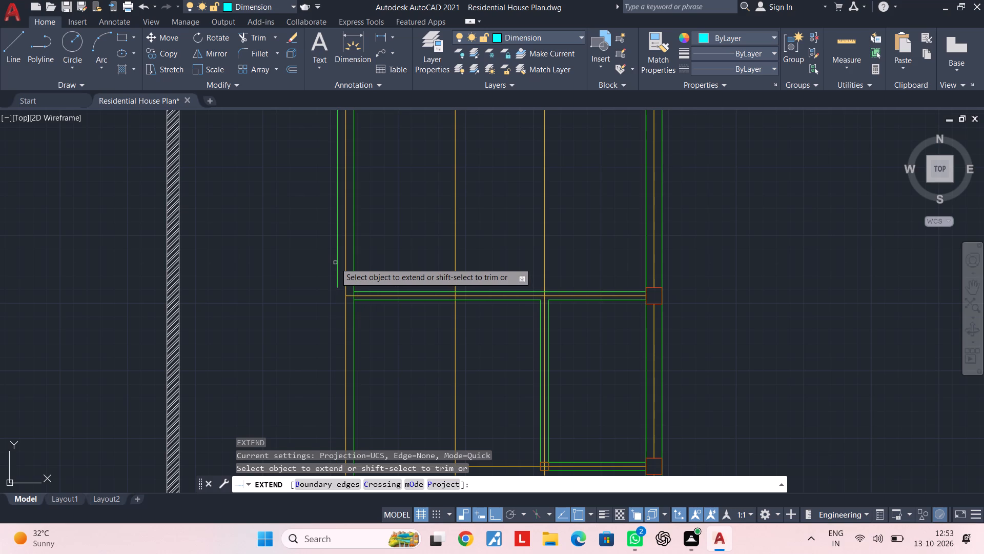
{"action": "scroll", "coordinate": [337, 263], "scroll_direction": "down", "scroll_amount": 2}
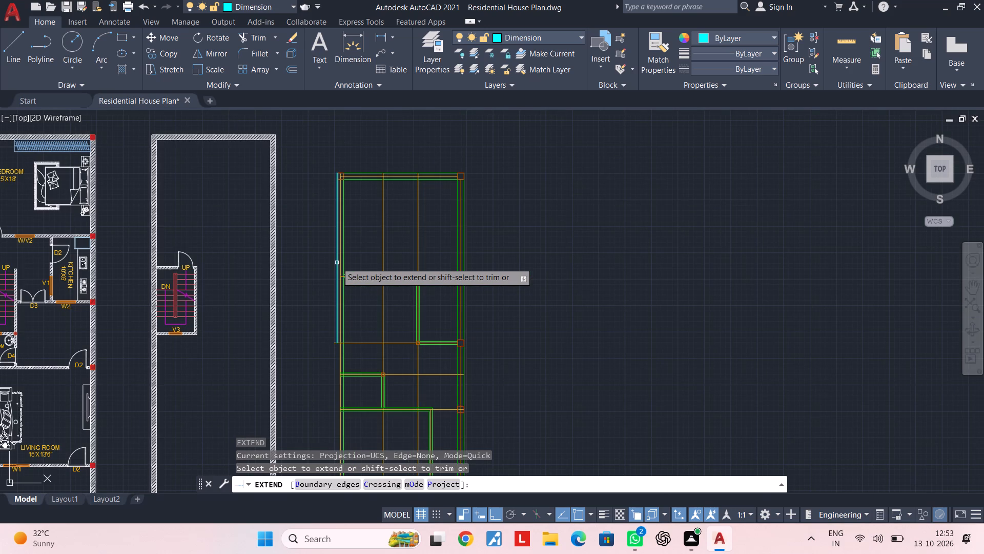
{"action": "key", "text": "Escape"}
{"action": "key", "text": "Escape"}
Trim the overhanging stub of the third horizontal centreline back to the left beam's vertical centreline.
{"action": "scroll", "coordinate": [340, 335], "scroll_direction": "up", "scroll_amount": 2}
{"action": "middle_click_drag", "start_coordinate": [323, 348], "coordinate": [346, 293]}
{"action": "key", "text": "Escape"}
{"action": "key", "text": "Escape"}
{"action": "key", "text": "t"}
{"action": "type", "text": "r"}
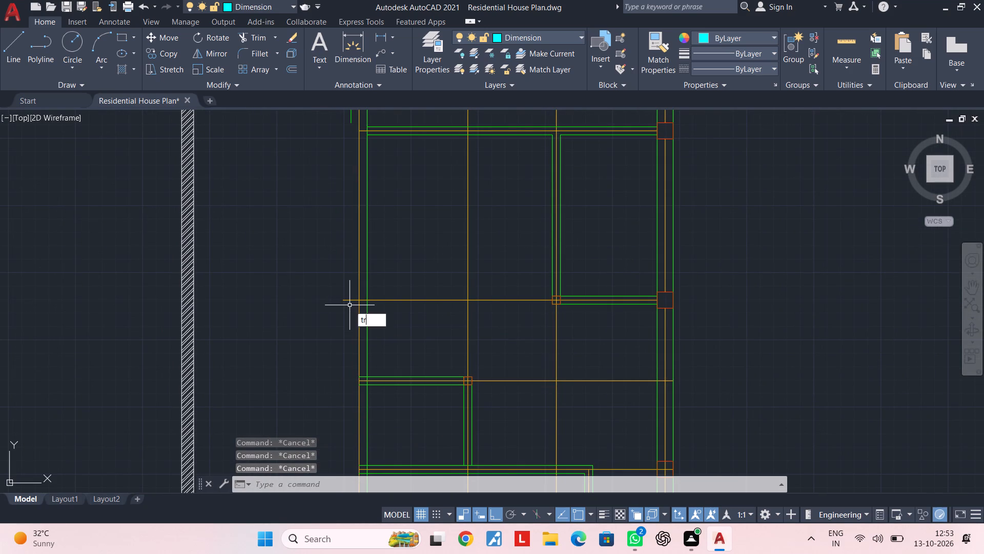
{"action": "key", "text": "space"}
{"action": "left_click", "coordinate": [347, 300]}
{"action": "key", "text": "Escape"}
Erase the remaining yellow outer line segment on the left side between the two lowest horizontal beams.
{"action": "scroll", "coordinate": [346, 310], "scroll_direction": "down", "scroll_amount": 3}
{"action": "middle_click_drag", "start_coordinate": [346, 310], "coordinate": [352, 268]}
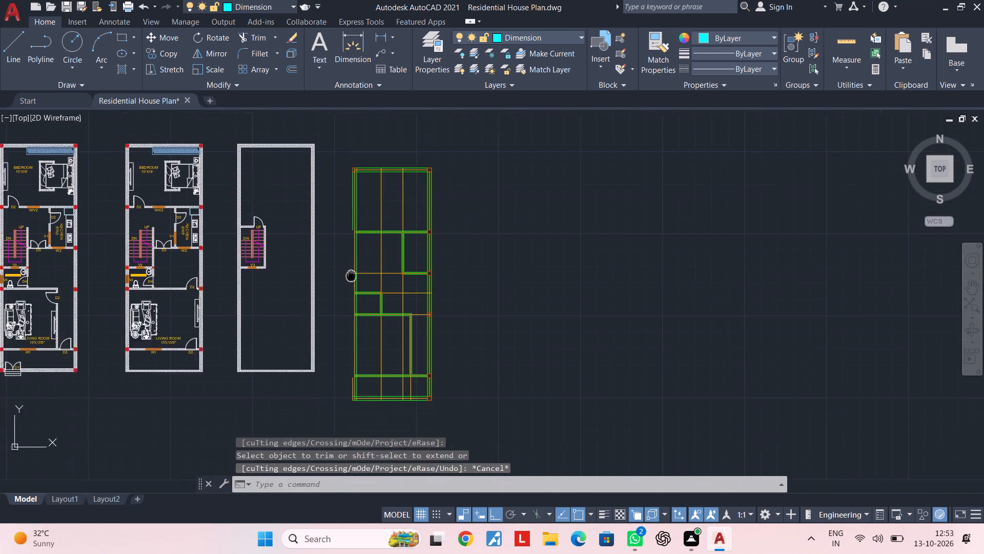
{"action": "middle_click_drag", "start_coordinate": [352, 268], "coordinate": [352, 234]}
{"action": "key", "text": "Escape"}
{"action": "key", "text": "Escape"}
{"action": "key", "text": "Escape"}
{"action": "scroll", "coordinate": [353, 330], "scroll_direction": "up", "scroll_amount": 3}
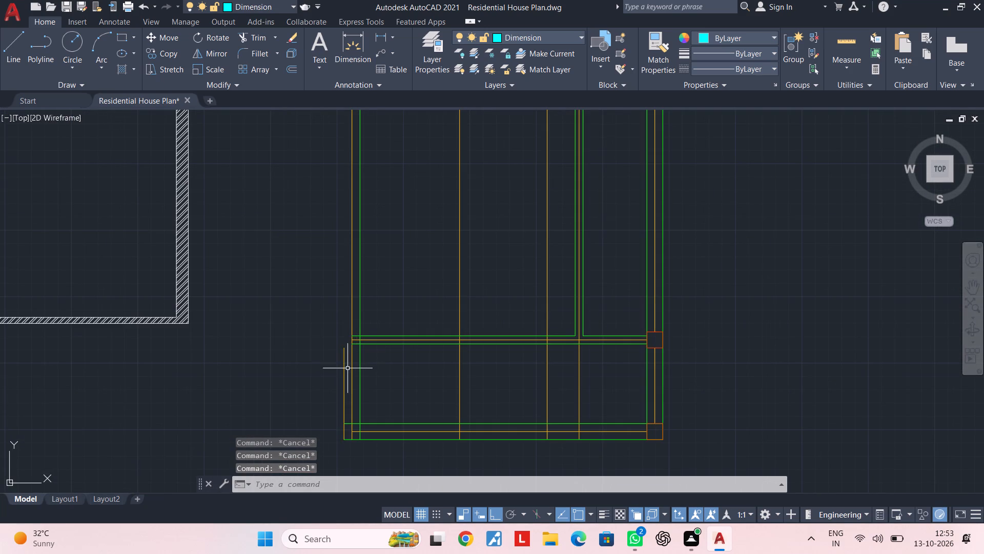
{"action": "left_click", "coordinate": [346, 370]}
{"action": "left_click", "coordinate": [330, 370]}
{"action": "key", "text": "Delete"}
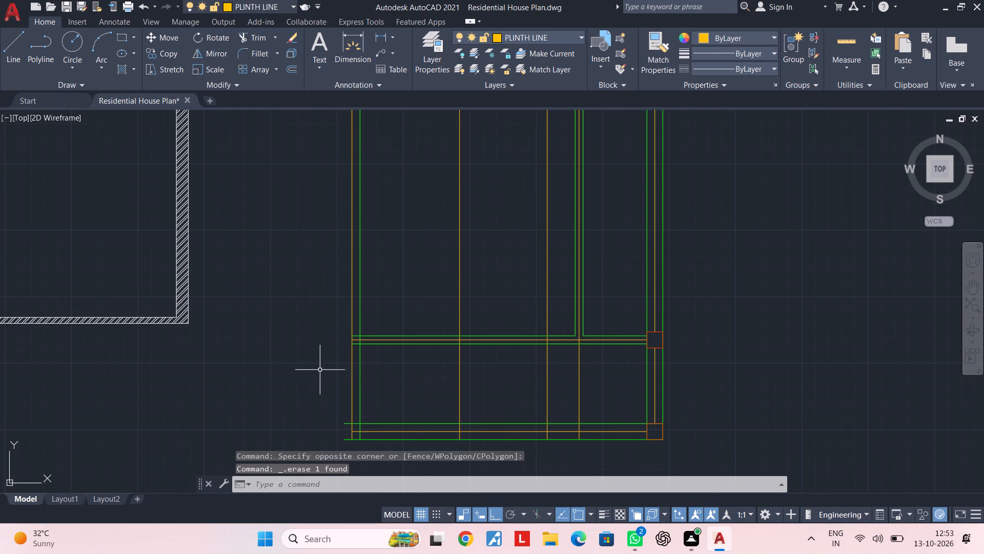
Extend the left beam's green outer edge down the full plan to the bottom beam's upper edge.
{"action": "scroll", "coordinate": [290, 363], "scroll_direction": "down", "scroll_amount": 2}
{"action": "key", "text": "Escape"}
{"action": "key", "text": "Escape"}
{"action": "key", "text": "e"}
{"action": "key", "text": "x"}
{"action": "key", "text": "space"}
{"action": "scroll", "coordinate": [297, 312], "scroll_direction": "down", "scroll_amount": 2}
{"action": "middle_click_drag", "start_coordinate": [298, 312], "coordinate": [308, 337]}
{"action": "scroll", "coordinate": [299, 216], "scroll_direction": "up", "scroll_amount": 2}
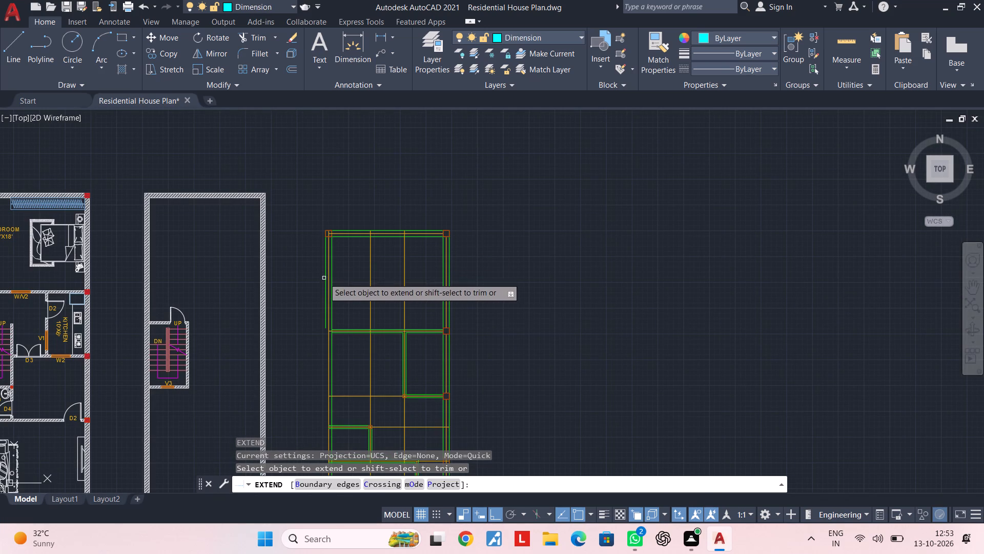
{"action": "scroll", "coordinate": [325, 284], "scroll_direction": "down", "scroll_amount": 1}
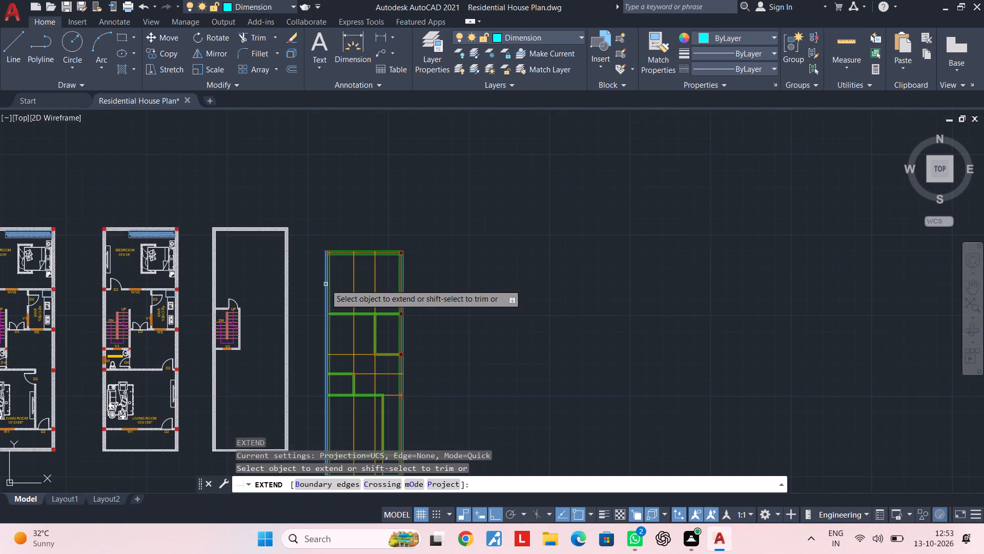
{"action": "left_click", "coordinate": [325, 284]}
{"action": "key", "text": "Escape"}
Extend the left beam's green outer edge down to the bottom beam's lower edge.
{"action": "middle_click_drag", "start_coordinate": [346, 348], "coordinate": [344, 230]}
{"action": "key", "text": "Escape"}
{"action": "scroll", "coordinate": [324, 353], "scroll_direction": "up", "scroll_amount": 4}
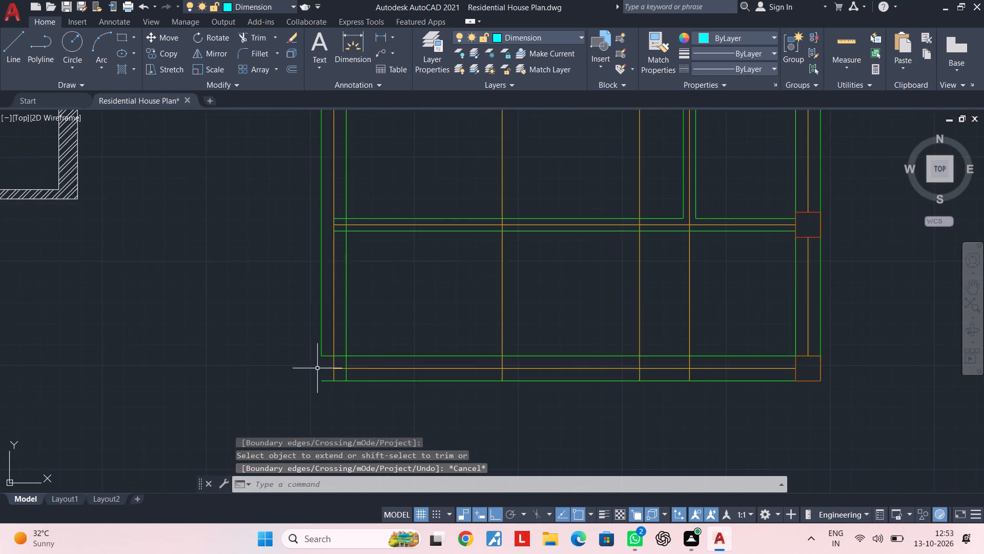
{"action": "scroll", "coordinate": [316, 360], "scroll_direction": "up", "scroll_amount": 1}
{"action": "key", "text": "Escape"}
{"action": "key", "text": "e"}
{"action": "type", "text": "x"}
{"action": "key", "text": "space"}
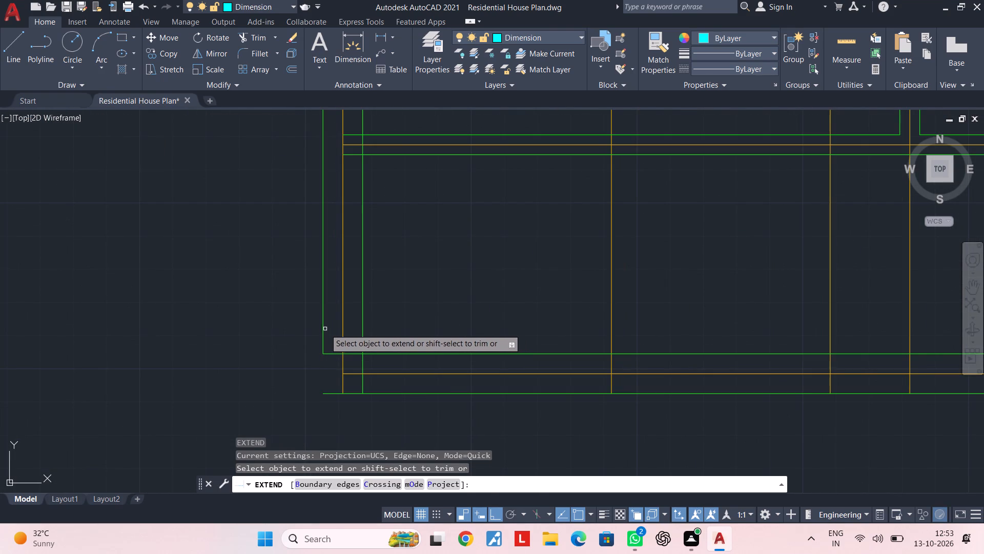
{"action": "left_click", "coordinate": [322, 329]}
{"action": "key", "text": "Escape"}
{"action": "key", "text": "Escape"}
Trim the bottom beam's green upper edge back from the left outer edge to the left beam's vertical centreline.
{"action": "key", "text": "t"}
{"action": "key", "text": "r"}
{"action": "key", "text": "space"}
{"action": "scroll", "coordinate": [326, 352], "scroll_direction": "up", "scroll_amount": 1}
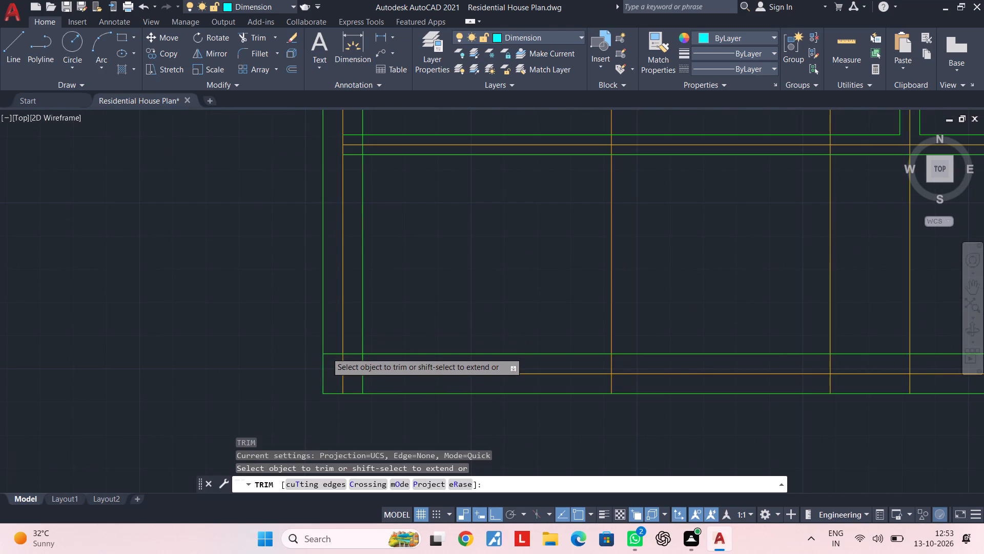
{"action": "left_click", "coordinate": [331, 354]}
{"action": "key", "text": "Escape"}
{"action": "middle_click_drag", "start_coordinate": [333, 352], "coordinate": [330, 314]}
{"action": "key", "text": "Escape"}
{"action": "key", "text": "Escape"}
{"action": "key", "text": "Escape"}
{"action": "middle_click_drag", "start_coordinate": [359, 344], "coordinate": [352, 321]}
{"action": "key", "text": "Escape"}
{"action": "key", "text": "Escape"}
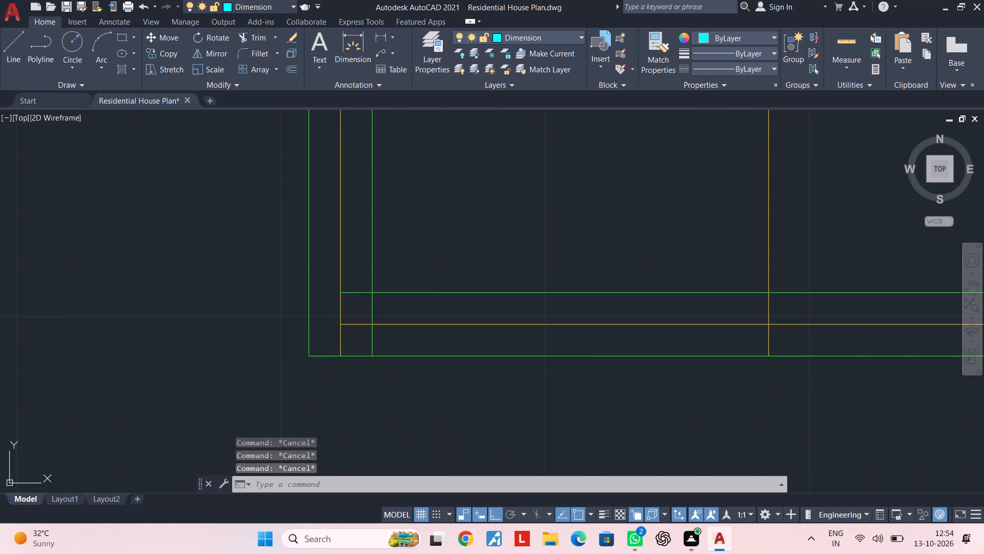
Trim the bottom beam's upper edge and yellow centreline back to the left beam's inner green edge.
{"action": "key", "text": "Escape"}
{"action": "key", "text": "t"}
{"action": "key", "text": "r"}
{"action": "key", "text": "space"}
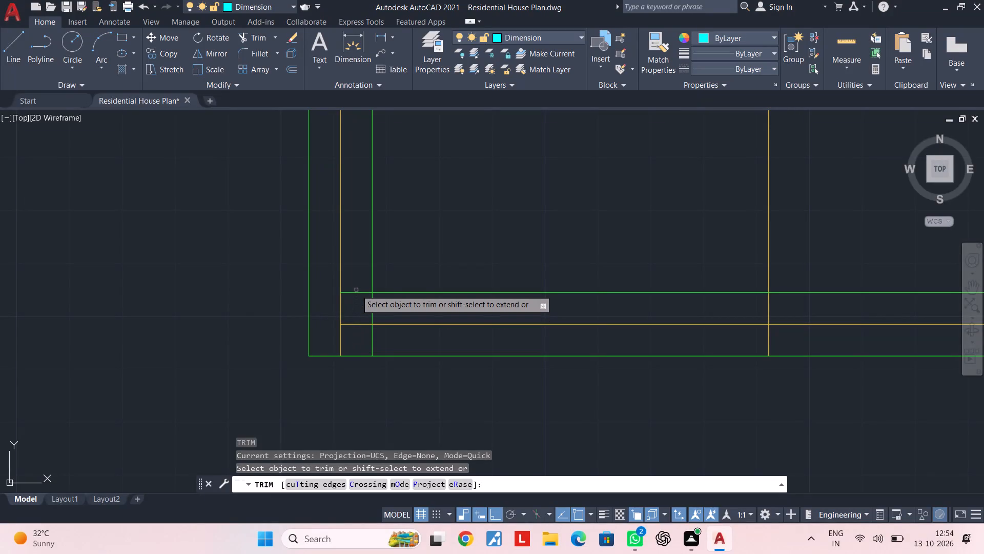
{"action": "left_click", "coordinate": [355, 292]}
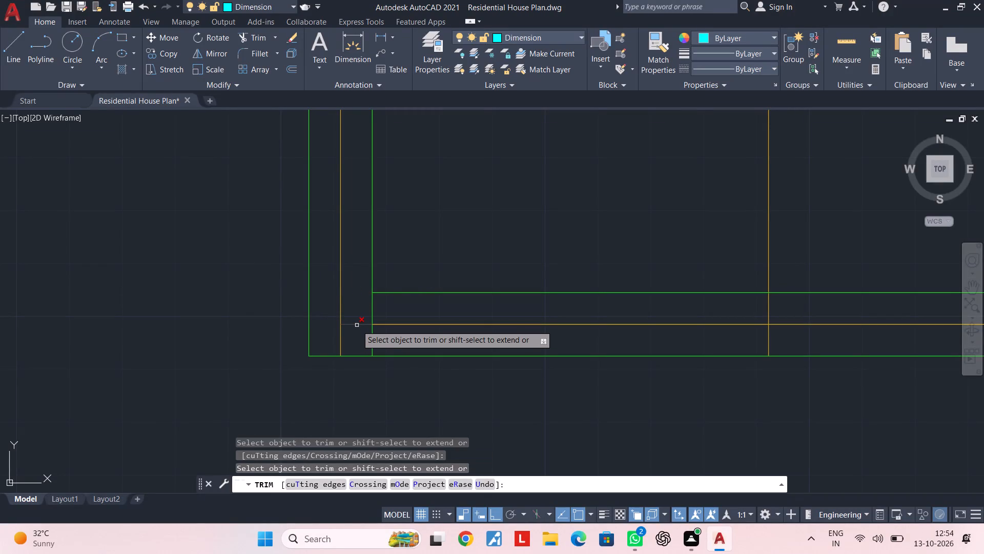
{"action": "left_click", "coordinate": [357, 325]}
{"action": "key", "text": "Escape"}
{"action": "key", "text": "Escape"}
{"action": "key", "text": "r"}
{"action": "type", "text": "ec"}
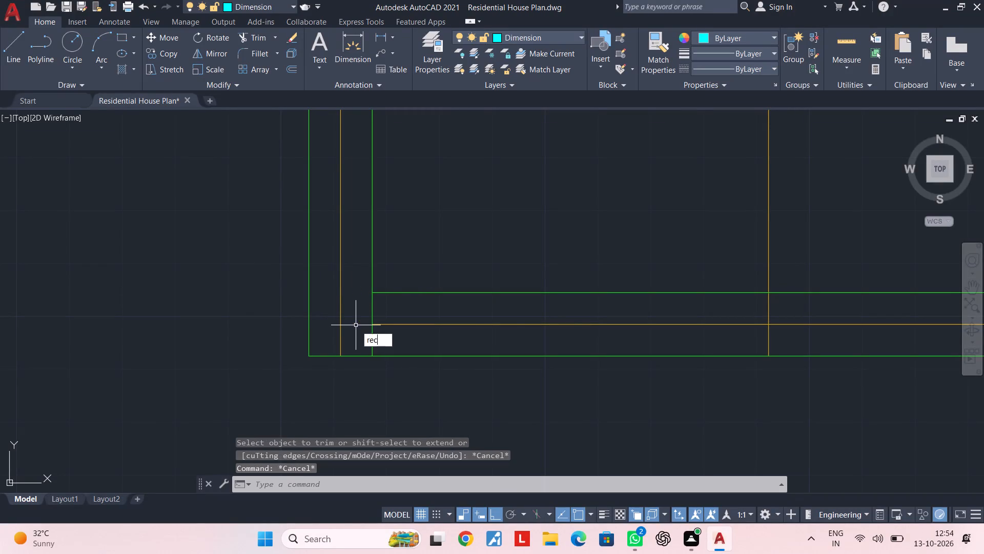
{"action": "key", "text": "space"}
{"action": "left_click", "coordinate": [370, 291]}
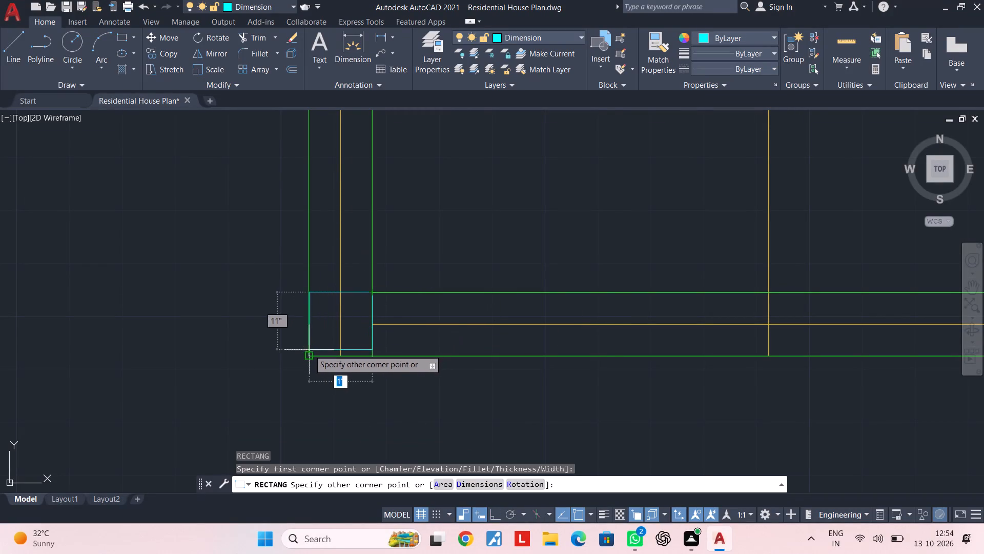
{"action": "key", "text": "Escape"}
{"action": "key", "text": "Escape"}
Make coiumn the current layer and draw a 1' by 1' column rectangle at the plan's bottom-left beam corner.
{"action": "left_click", "coordinate": [512, 29]}
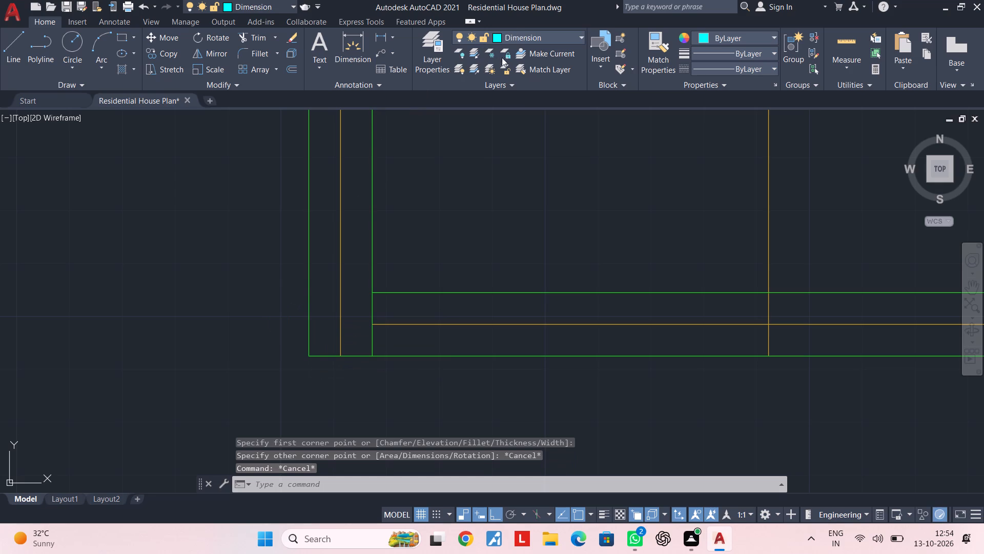
{"action": "left_click", "coordinate": [515, 39]}
{"action": "left_click", "coordinate": [524, 85]}
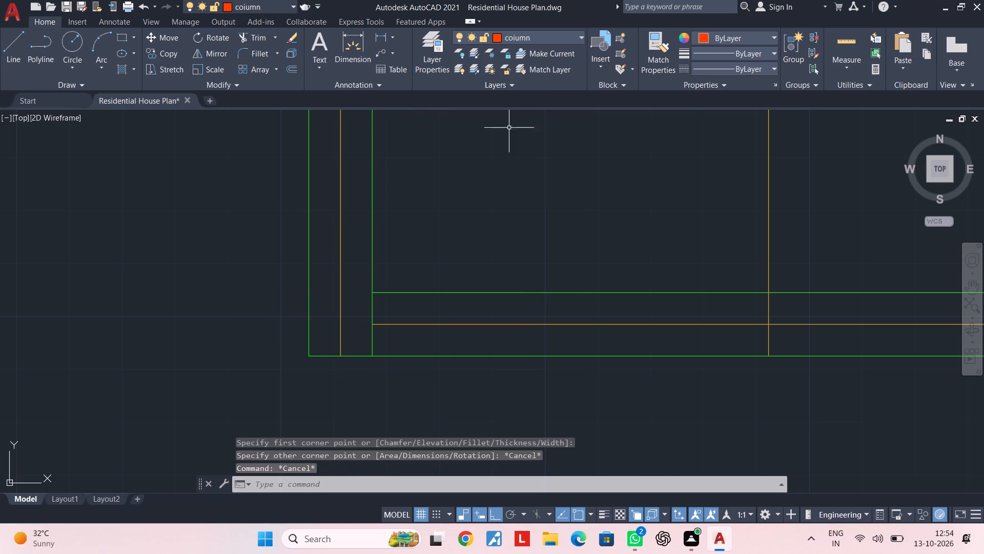
{"action": "key", "text": "space"}
{"action": "left_click", "coordinate": [374, 292]}
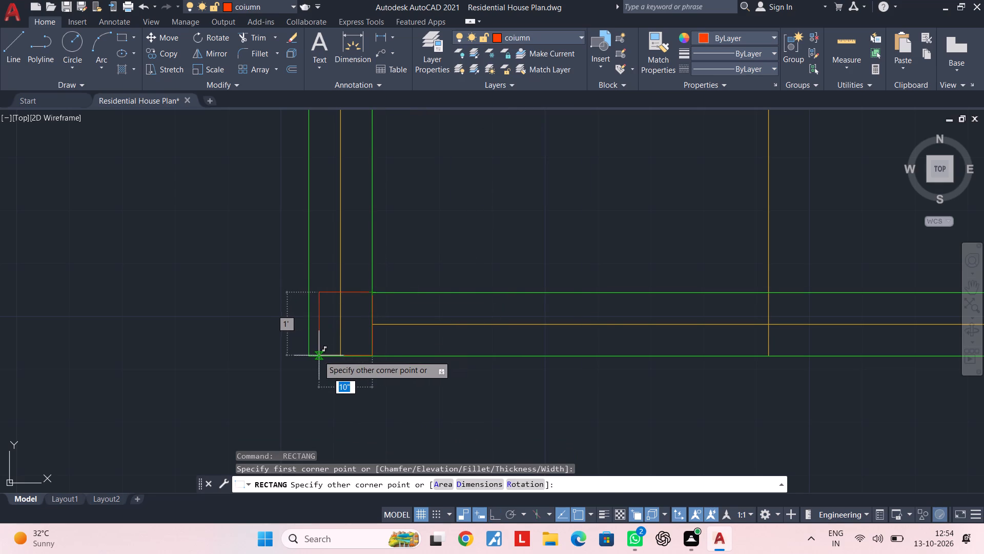
{"action": "left_click", "coordinate": [308, 355]}
{"action": "key", "text": "Escape"}
{"action": "key", "text": "Escape"}
{"action": "key", "text": "Escape"}
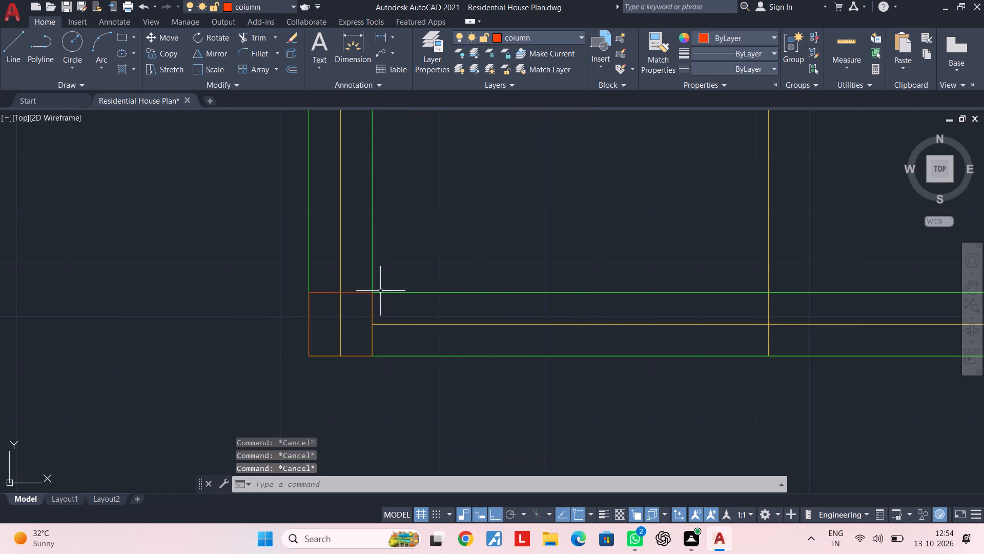
{"action": "key", "text": "Escape"}
{"action": "scroll", "coordinate": [368, 293], "scroll_direction": "down", "scroll_amount": 2}
{"action": "key", "text": "Escape"}
{"action": "key", "text": "Escape"}
{"action": "key", "text": "Escape"}
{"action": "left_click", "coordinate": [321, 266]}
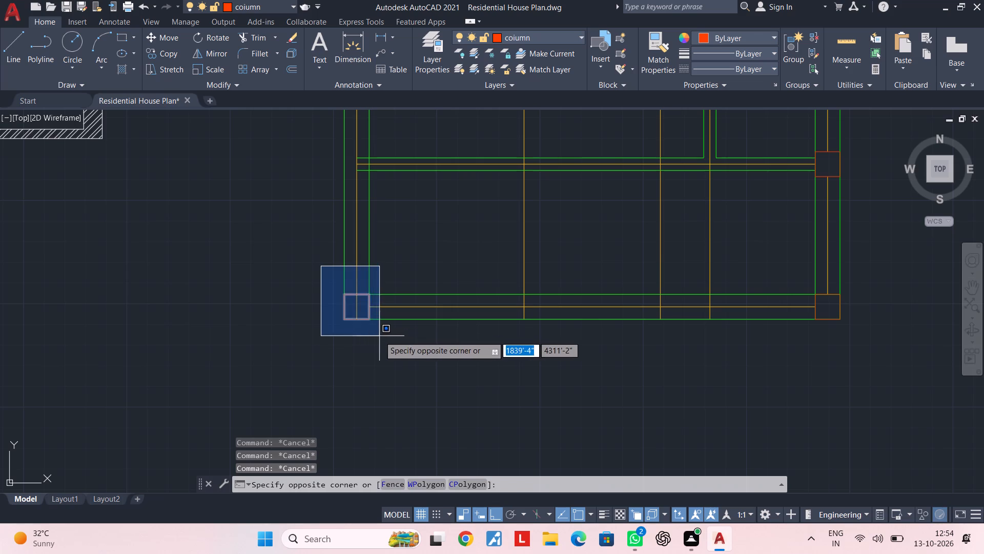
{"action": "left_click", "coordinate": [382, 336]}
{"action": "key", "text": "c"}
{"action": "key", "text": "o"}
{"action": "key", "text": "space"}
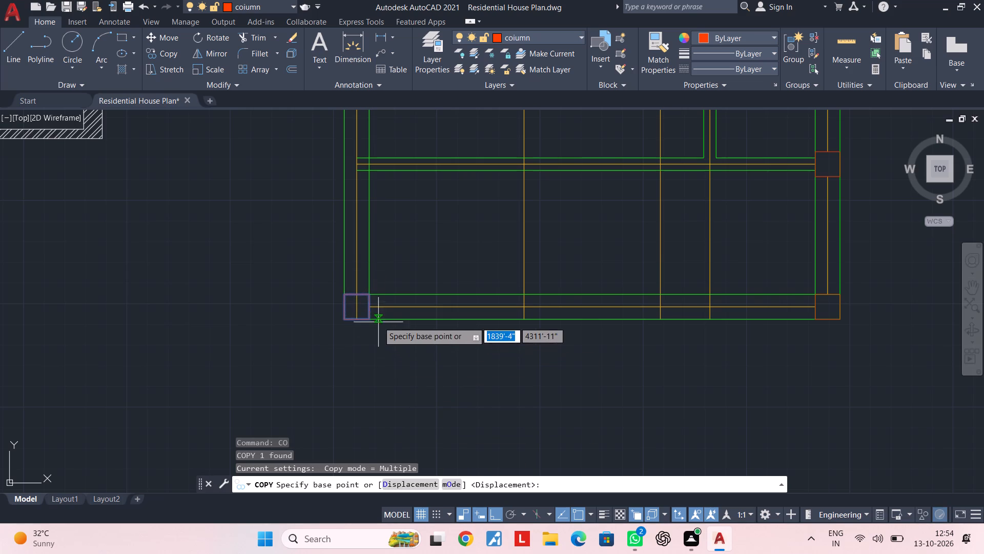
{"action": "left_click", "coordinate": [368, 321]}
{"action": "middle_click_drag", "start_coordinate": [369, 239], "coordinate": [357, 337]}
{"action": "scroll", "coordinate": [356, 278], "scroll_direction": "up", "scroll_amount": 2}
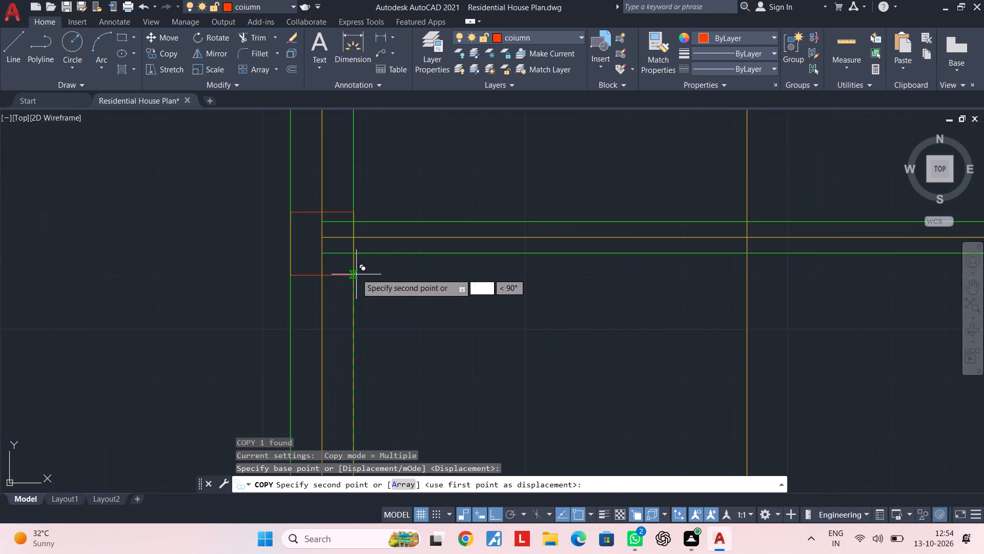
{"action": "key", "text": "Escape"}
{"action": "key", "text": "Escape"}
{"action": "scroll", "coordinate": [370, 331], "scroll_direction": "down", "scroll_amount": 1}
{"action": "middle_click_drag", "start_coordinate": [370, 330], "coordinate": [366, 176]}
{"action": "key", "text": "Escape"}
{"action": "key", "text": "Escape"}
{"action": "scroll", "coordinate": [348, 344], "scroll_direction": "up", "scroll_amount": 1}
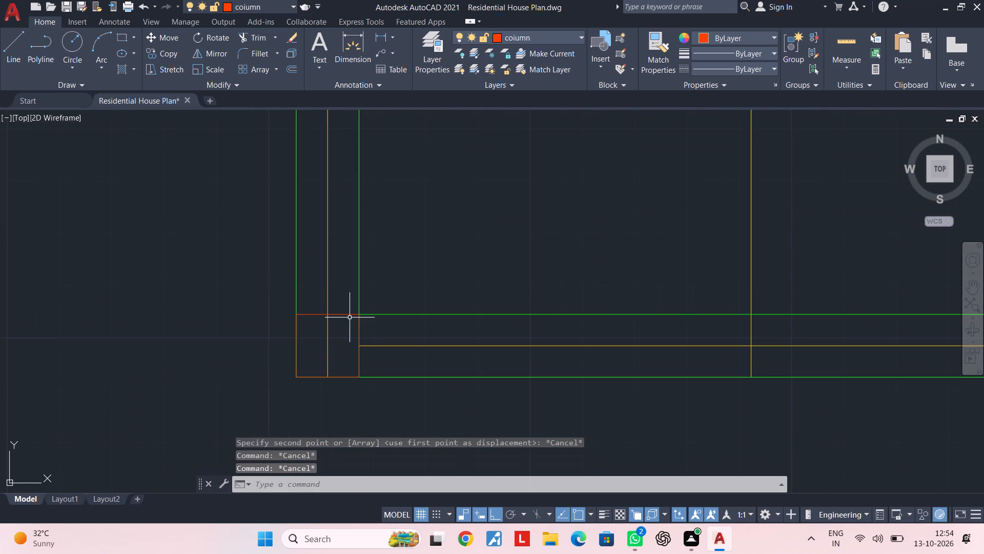
Copy the bottom-left column by its inner side's midpoint onto the left beam, centred on the second horizontal beam from the bottom.
{"action": "left_click", "coordinate": [343, 302]}
{"action": "left_click", "coordinate": [343, 323]}
{"action": "type", "text": "co"}
{"action": "key", "text": "space"}
{"action": "left_click", "coordinate": [361, 347]}
{"action": "middle_click_drag", "start_coordinate": [361, 250], "coordinate": [350, 413]}
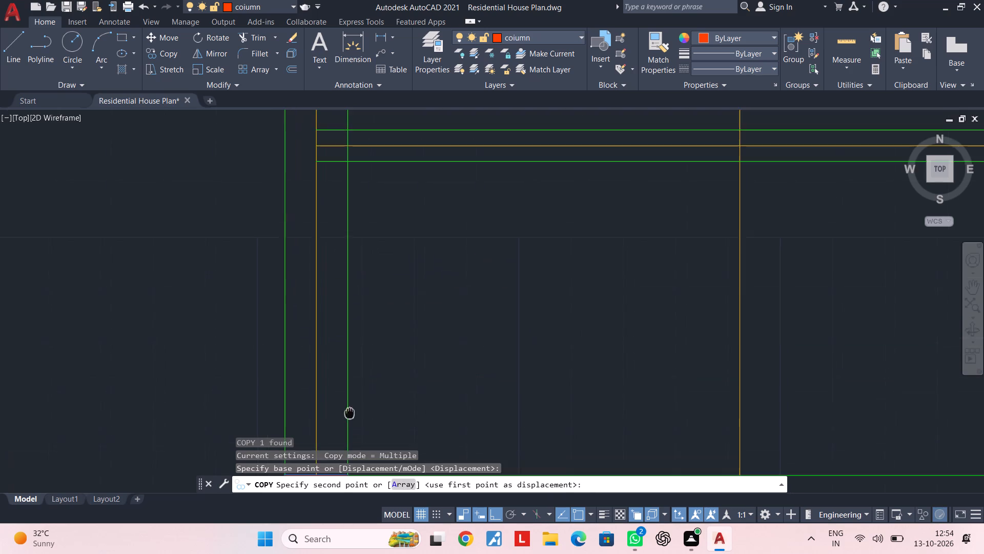
{"action": "middle_click_drag", "start_coordinate": [350, 413], "coordinate": [350, 414]}
{"action": "scroll", "coordinate": [346, 276], "scroll_direction": "down", "scroll_amount": 1}
{"action": "middle_click_drag", "start_coordinate": [346, 278], "coordinate": [341, 375]}
{"action": "scroll", "coordinate": [338, 302], "scroll_direction": "up", "scroll_amount": 2}
{"action": "left_click", "coordinate": [346, 283]}
{"action": "scroll", "coordinate": [352, 276], "scroll_direction": "down", "scroll_amount": 3}
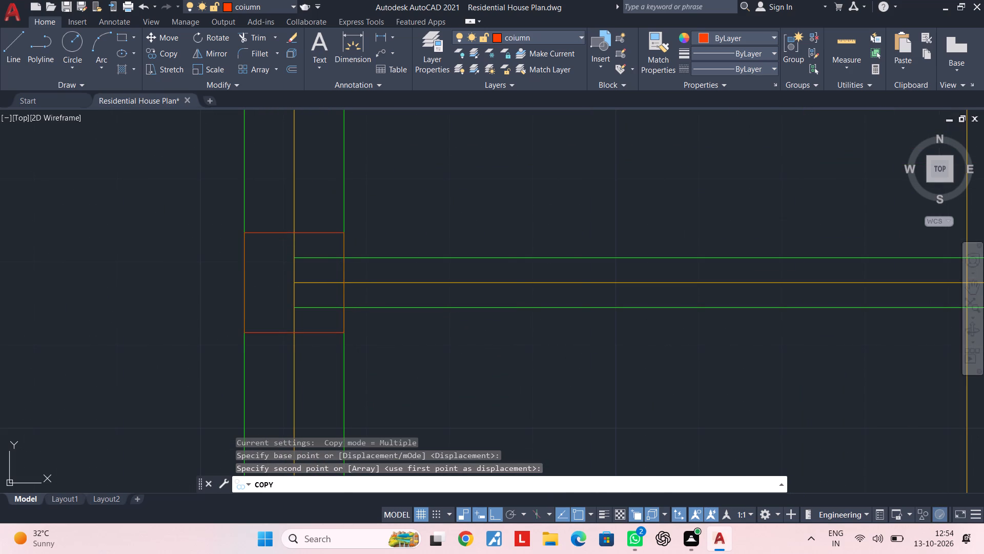
{"action": "scroll", "coordinate": [380, 236], "scroll_direction": "down", "scroll_amount": 3}
Place further column copies on the left beam, centred on the third and fourth horizontal beams from the bottom.
{"action": "scroll", "coordinate": [380, 236], "scroll_direction": "down", "scroll_amount": 2}
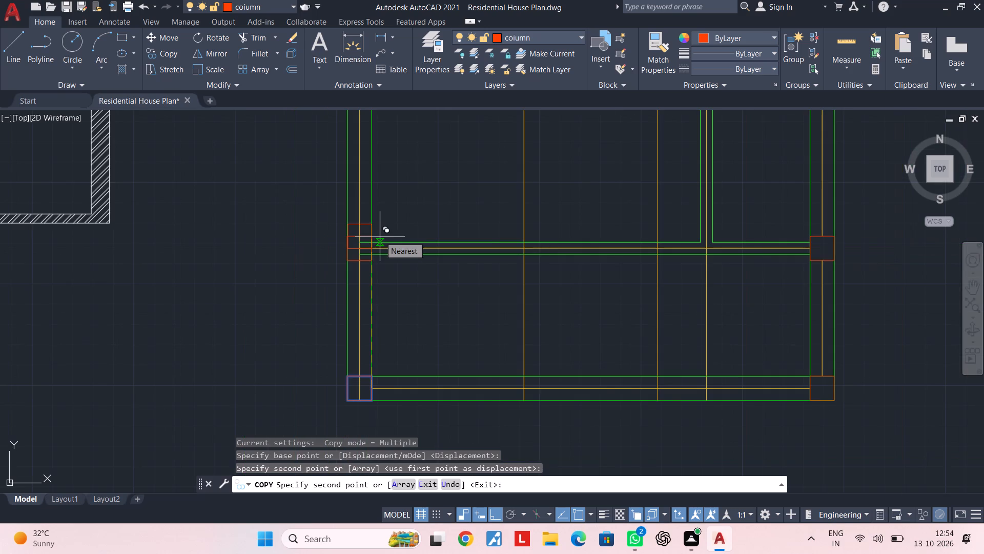
{"action": "scroll", "coordinate": [378, 236], "scroll_direction": "down", "scroll_amount": 2}
{"action": "middle_click_drag", "start_coordinate": [386, 216], "coordinate": [352, 424]}
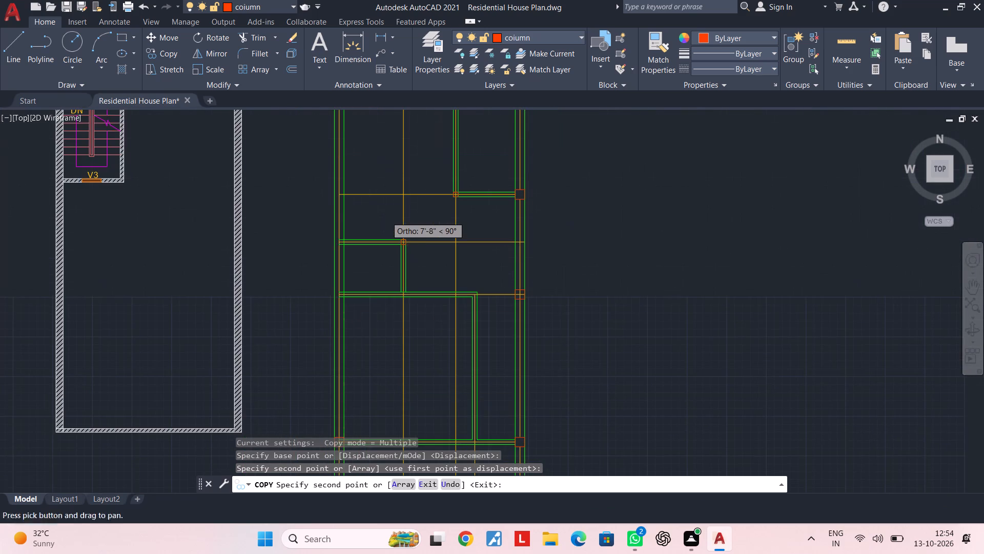
{"action": "scroll", "coordinate": [351, 300], "scroll_direction": "up", "scroll_amount": 5}
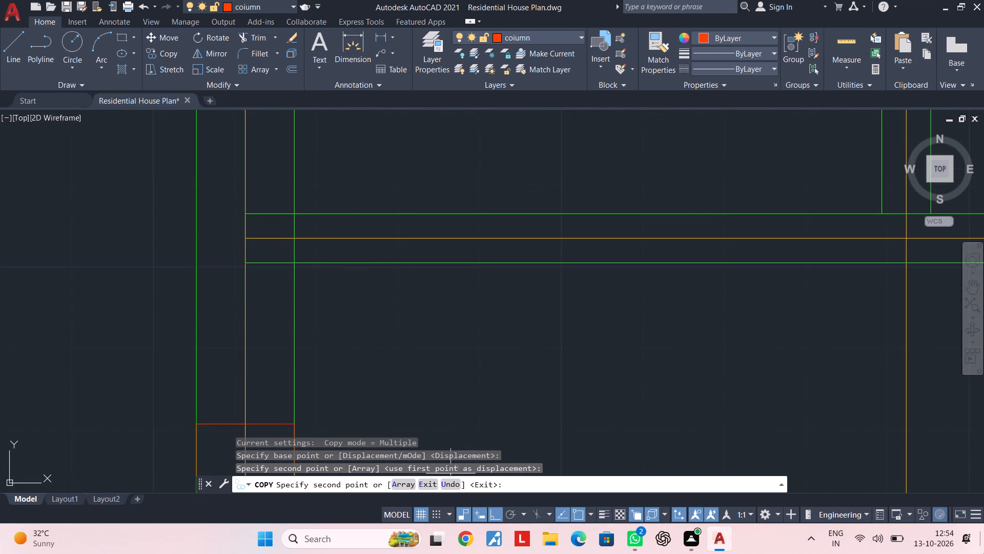
{"action": "left_click", "coordinate": [297, 240]}
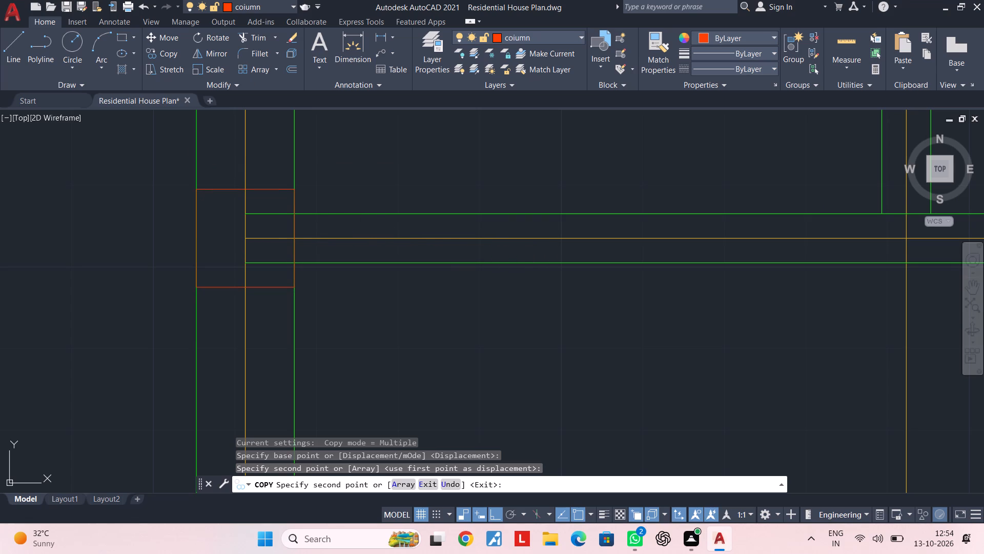
{"action": "scroll", "coordinate": [506, 324], "scroll_direction": "down", "scroll_amount": 3}
{"action": "middle_click_drag", "start_coordinate": [474, 243], "coordinate": [477, 374]}
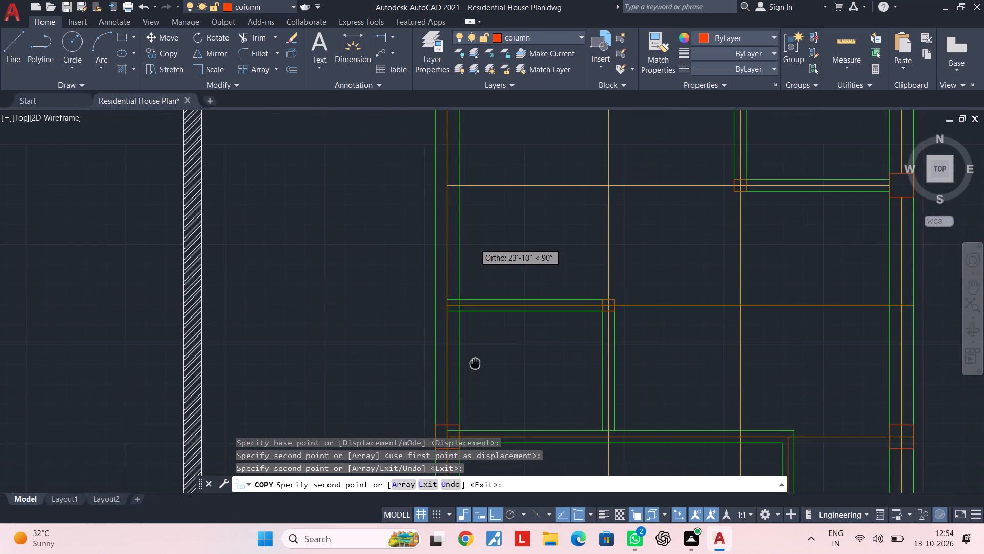
{"action": "scroll", "coordinate": [471, 315], "scroll_direction": "up", "scroll_amount": 2}
{"action": "left_click", "coordinate": [435, 287]}
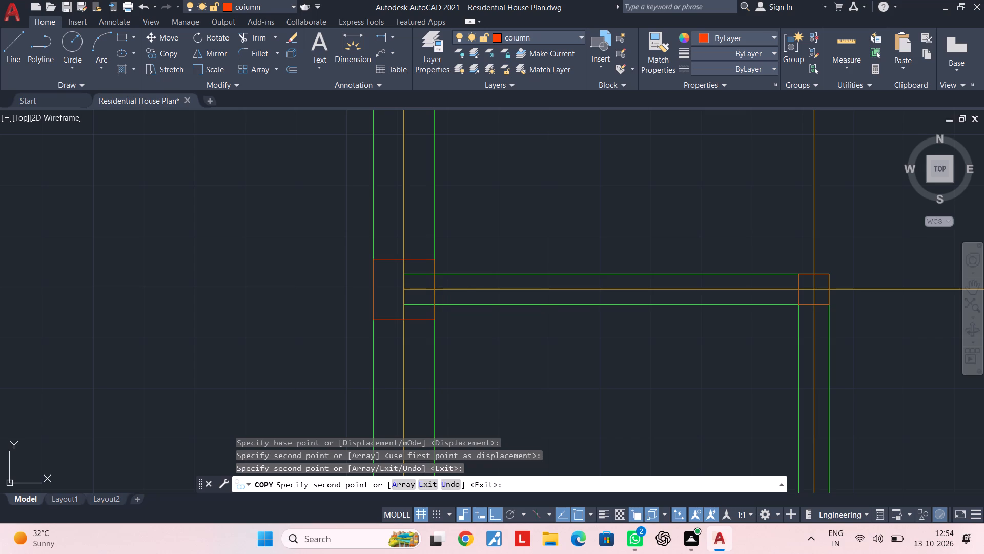
Place another column copy on the left beam, centred on the second horizontal beam from the top, and finish copying.
{"action": "scroll", "coordinate": [448, 283], "scroll_direction": "down", "scroll_amount": 4}
{"action": "middle_click_drag", "start_coordinate": [452, 255], "coordinate": [456, 283]}
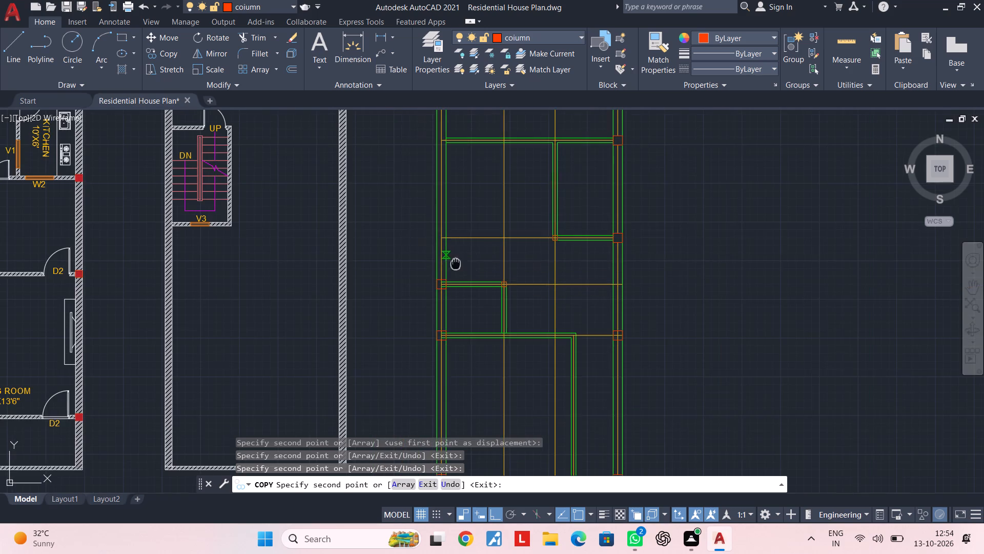
{"action": "middle_click_drag", "start_coordinate": [456, 283], "coordinate": [454, 357]}
{"action": "scroll", "coordinate": [462, 282], "scroll_direction": "up", "scroll_amount": 2}
{"action": "middle_click_drag", "start_coordinate": [461, 274], "coordinate": [466, 389]}
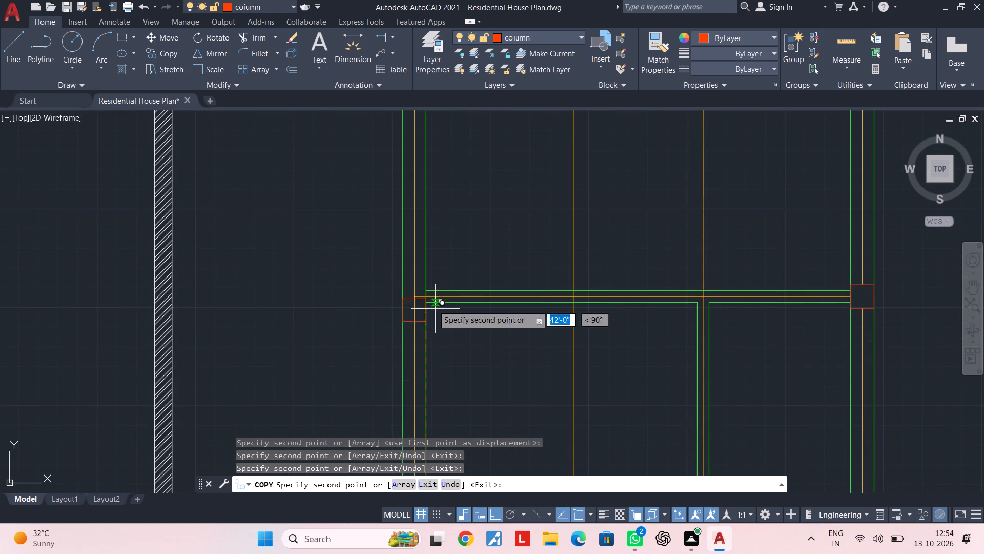
{"action": "scroll", "coordinate": [425, 289], "scroll_direction": "up", "scroll_amount": 2}
{"action": "left_click", "coordinate": [426, 308]}
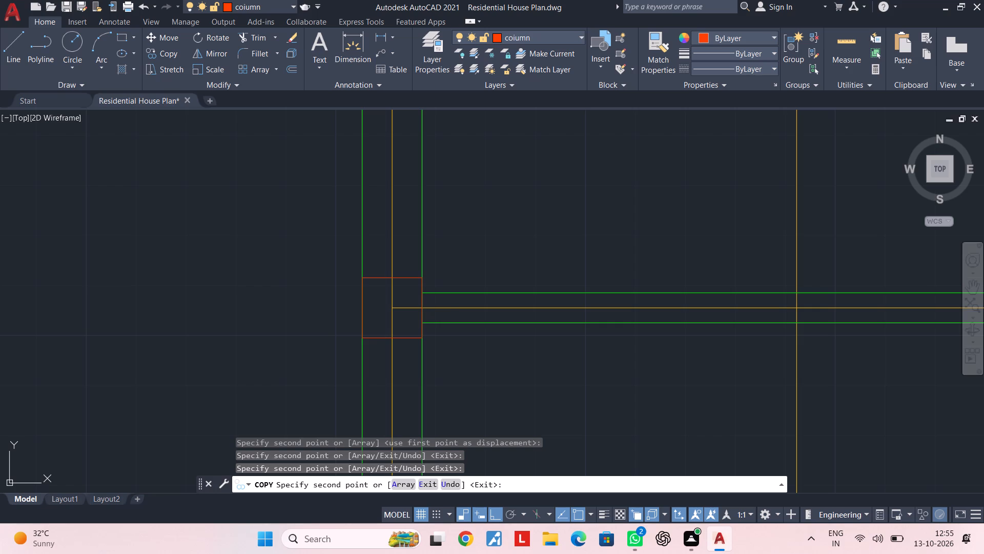
{"action": "scroll", "coordinate": [426, 308], "scroll_direction": "down", "scroll_amount": 3}
{"action": "middle_click_drag", "start_coordinate": [442, 253], "coordinate": [434, 411]}
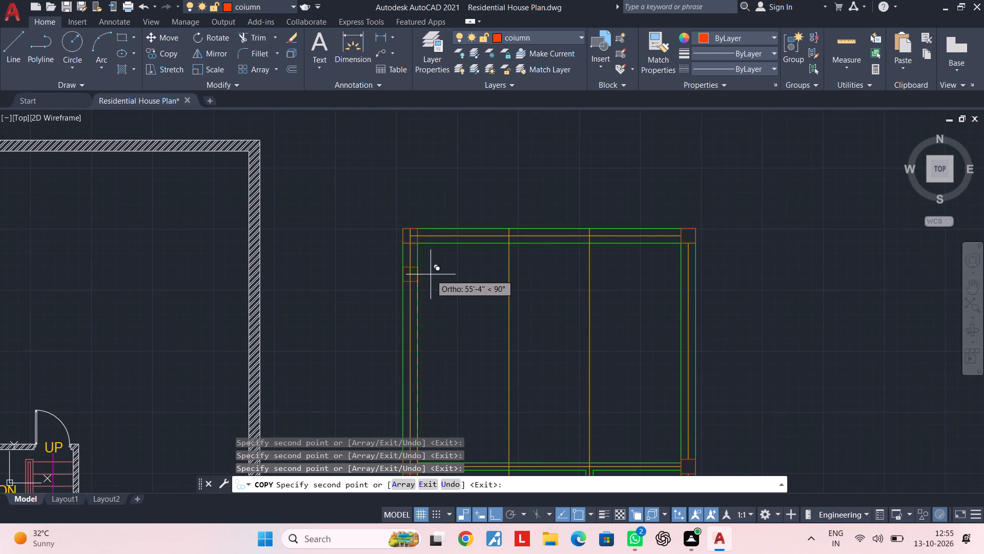
{"action": "middle_click_drag", "start_coordinate": [429, 290], "coordinate": [425, 366]}
{"action": "scroll", "coordinate": [423, 343], "scroll_direction": "up", "scroll_amount": 2}
{"action": "key", "text": "Escape"}
{"action": "key", "text": "Escape"}
{"action": "middle_click_drag", "start_coordinate": [429, 353], "coordinate": [428, 280]}
{"action": "key", "text": "Escape"}
{"action": "key", "text": "Escape"}
{"action": "key", "text": "Escape"}
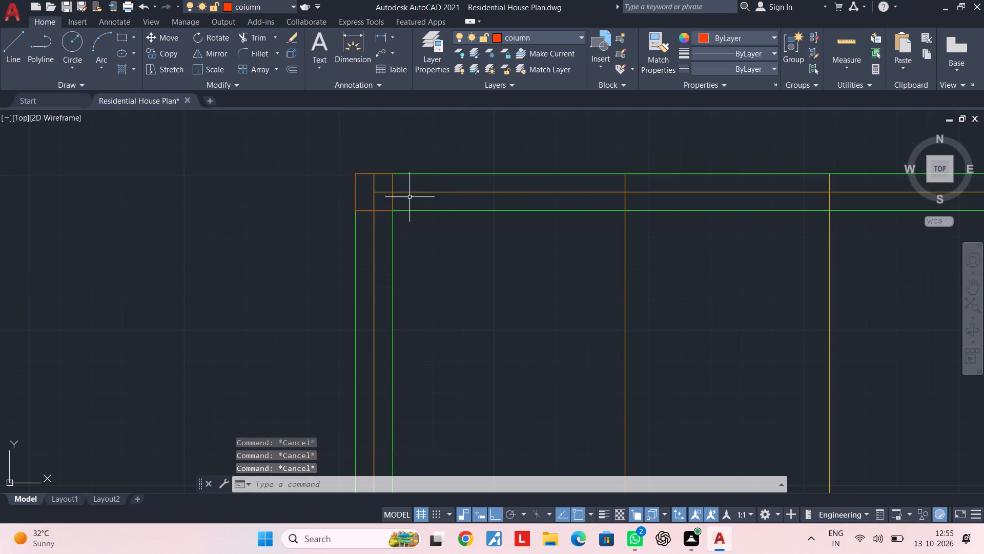
{"action": "key", "text": "Escape"}
{"action": "key", "text": "Escape"}
{"action": "key", "text": "Escape"}
Trim the vertical centreline's stub above the top beam's centreline inside the top-left column.
{"action": "type", "text": "tr"}
{"action": "key", "text": "space"}
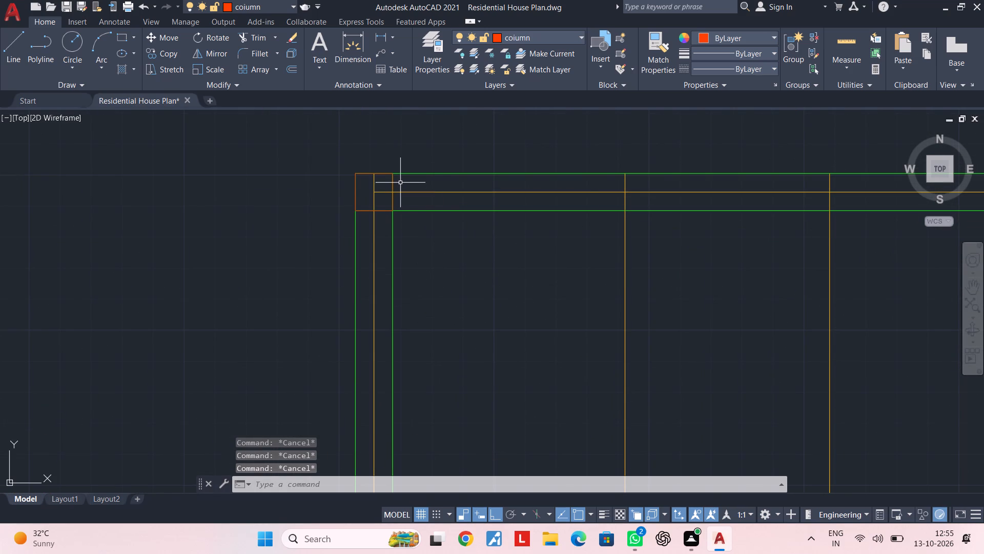
{"action": "scroll", "coordinate": [355, 185], "scroll_direction": "up", "scroll_amount": 2}
{"action": "left_click", "coordinate": [399, 174]}
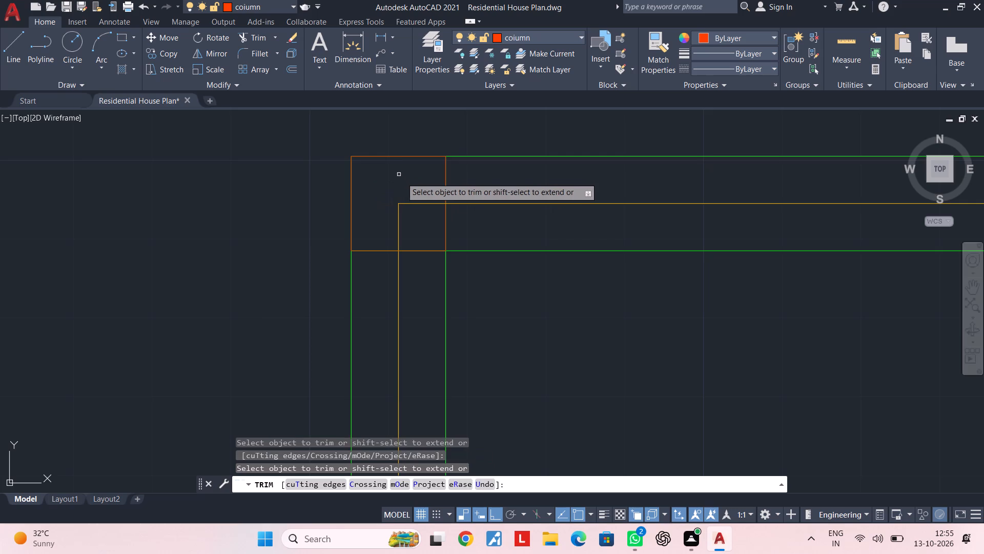
Trim the horizontal beam's two edge lines inside the left-beam column at the fourth horizontal beam from the bottom.
{"action": "scroll", "coordinate": [440, 247], "scroll_direction": "down", "scroll_amount": 3}
{"action": "middle_click_drag", "start_coordinate": [441, 256], "coordinate": [442, 90]}
{"action": "middle_click_drag", "start_coordinate": [460, 285], "coordinate": [460, 167]}
{"action": "middle_click_drag", "start_coordinate": [443, 298], "coordinate": [442, 249]}
{"action": "scroll", "coordinate": [434, 275], "scroll_direction": "up", "scroll_amount": 3}
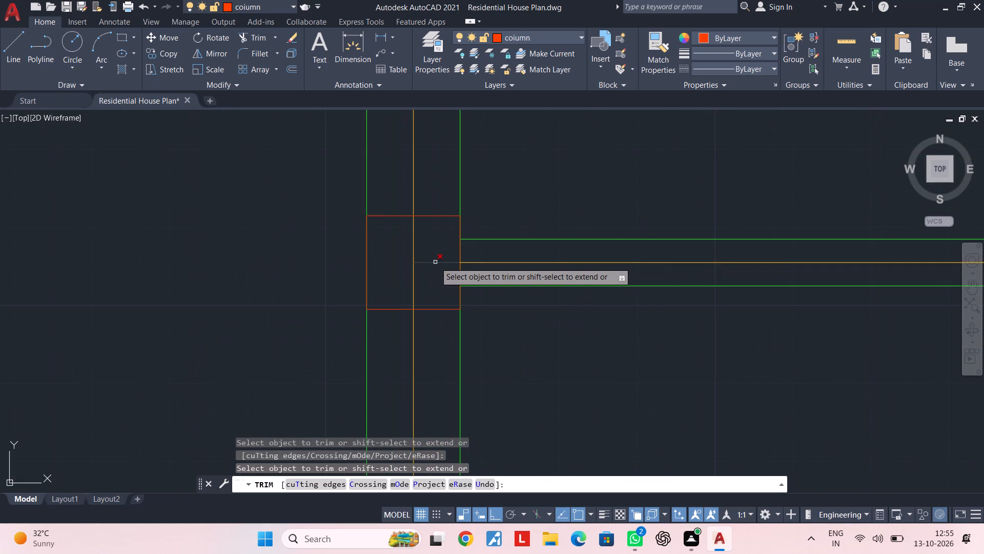
{"action": "scroll", "coordinate": [536, 351], "scroll_direction": "down", "scroll_amount": 2}
{"action": "middle_click_drag", "start_coordinate": [536, 351], "coordinate": [524, 283]}
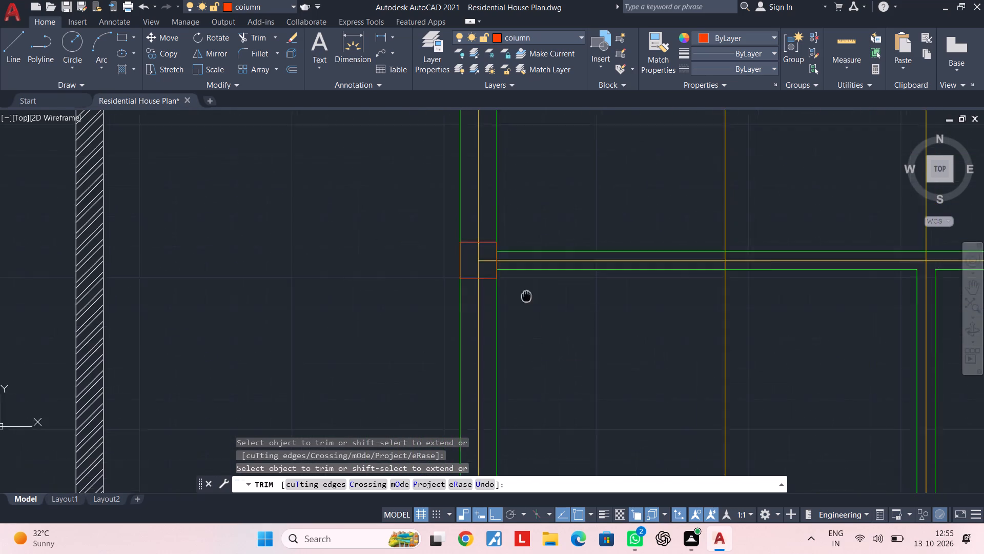
{"action": "middle_click_drag", "start_coordinate": [524, 283], "coordinate": [514, 183]}
{"action": "scroll", "coordinate": [520, 273], "scroll_direction": "down", "scroll_amount": 1}
{"action": "middle_click_drag", "start_coordinate": [520, 274], "coordinate": [516, 192]}
{"action": "middle_click_drag", "start_coordinate": [510, 309], "coordinate": [490, 181]}
{"action": "scroll", "coordinate": [506, 248], "scroll_direction": "down", "scroll_amount": 1}
{"action": "scroll", "coordinate": [470, 280], "scroll_direction": "up", "scroll_amount": 3}
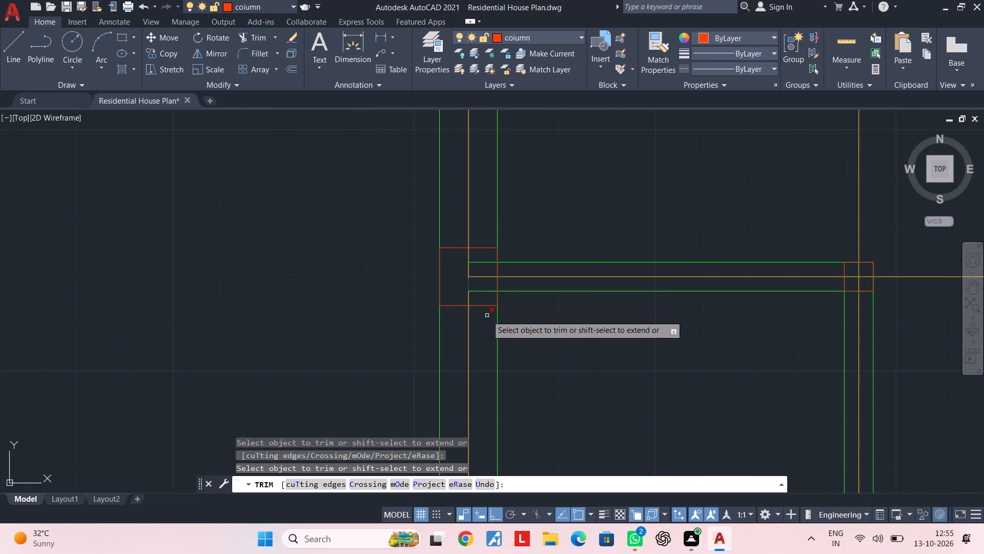
{"action": "scroll", "coordinate": [488, 301], "scroll_direction": "up", "scroll_amount": 1}
{"action": "left_click", "coordinate": [475, 239]}
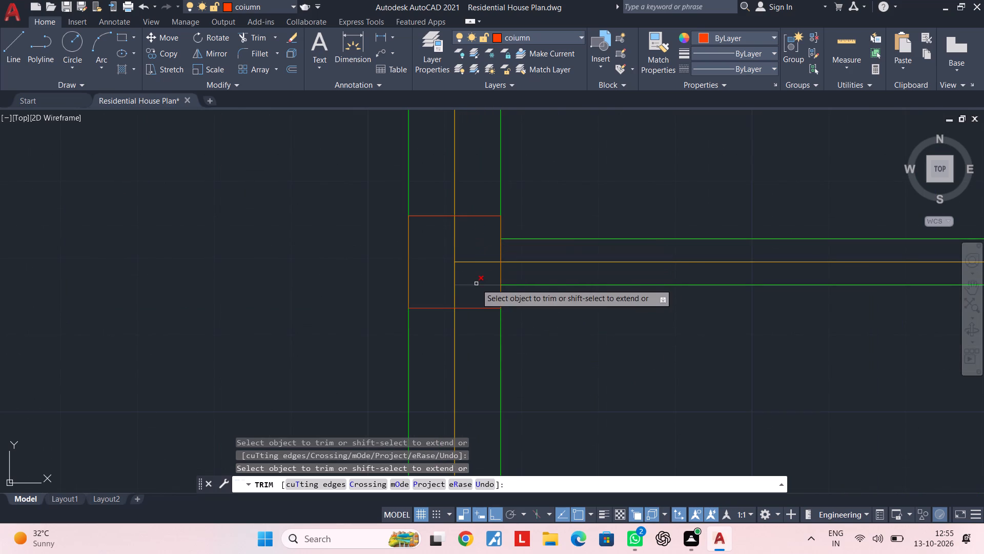
{"action": "left_click", "coordinate": [476, 284]}
Trim the beam's two edge lines inside the left-beam column at the third horizontal beam from the bottom.
{"action": "scroll", "coordinate": [541, 365], "scroll_direction": "down", "scroll_amount": 3}
{"action": "middle_click_drag", "start_coordinate": [543, 353], "coordinate": [521, 221]}
{"action": "scroll", "coordinate": [491, 219], "scroll_direction": "up", "scroll_amount": 2}
{"action": "scroll", "coordinate": [532, 315], "scroll_direction": "down", "scroll_amount": 2}
{"action": "middle_click_drag", "start_coordinate": [532, 312], "coordinate": [520, 180]}
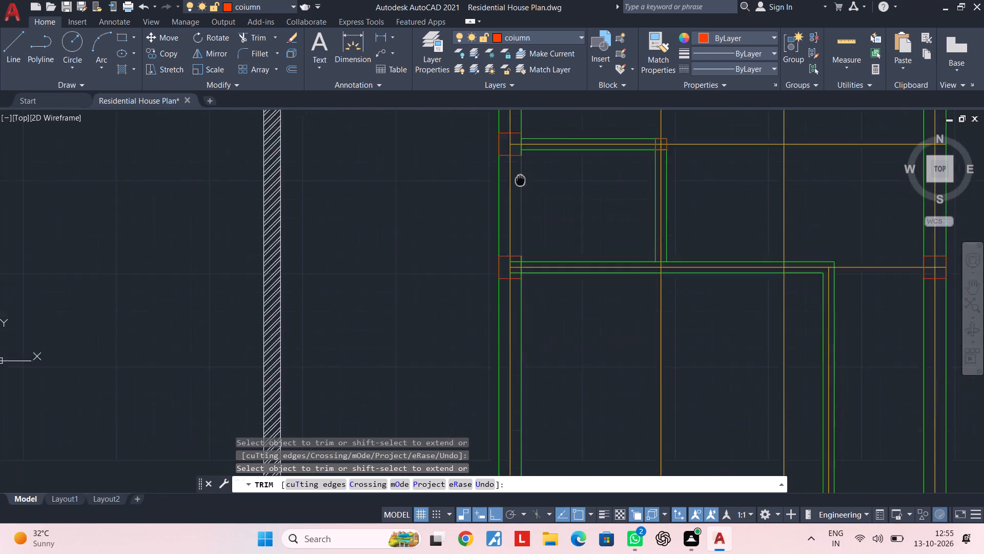
{"action": "middle_click_drag", "start_coordinate": [520, 180], "coordinate": [517, 135]}
{"action": "scroll", "coordinate": [490, 236], "scroll_direction": "up", "scroll_amount": 2}
{"action": "left_click", "coordinate": [543, 163]}
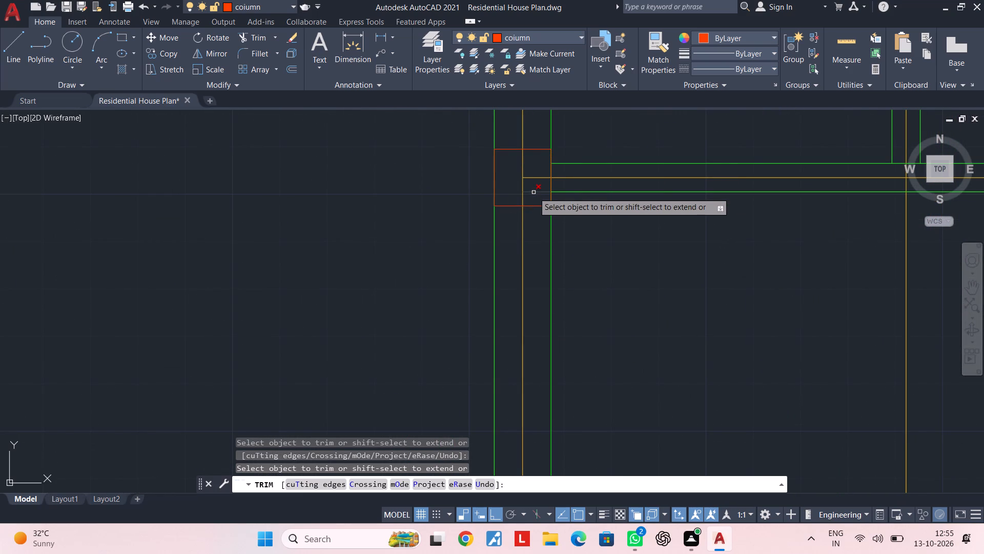
{"action": "left_click", "coordinate": [534, 192]}
Trim the beam's two edge lines inside the left-beam column at the second horizontal beam from the bottom, and finish trimming.
{"action": "scroll", "coordinate": [637, 325], "scroll_direction": "down", "scroll_amount": 3}
{"action": "middle_click_drag", "start_coordinate": [637, 319], "coordinate": [598, 188]}
{"action": "middle_click_drag", "start_coordinate": [592, 293], "coordinate": [574, 192]}
{"action": "scroll", "coordinate": [569, 289], "scroll_direction": "up", "scroll_amount": 2}
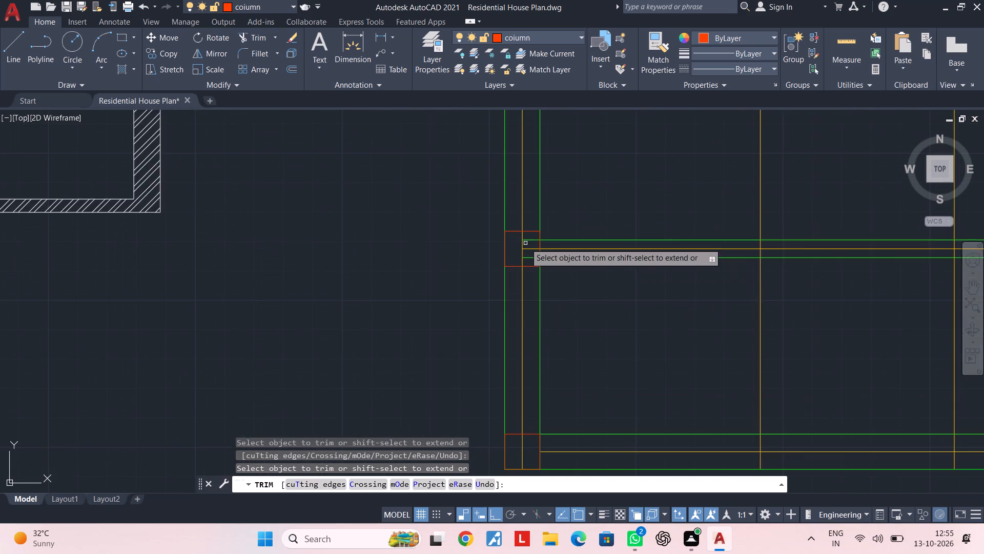
{"action": "scroll", "coordinate": [525, 243], "scroll_direction": "up", "scroll_amount": 1}
{"action": "left_click", "coordinate": [535, 237]}
{"action": "left_click", "coordinate": [535, 266]}
{"action": "scroll", "coordinate": [610, 326], "scroll_direction": "down", "scroll_amount": 2}
{"action": "middle_click_drag", "start_coordinate": [610, 318], "coordinate": [542, 199]}
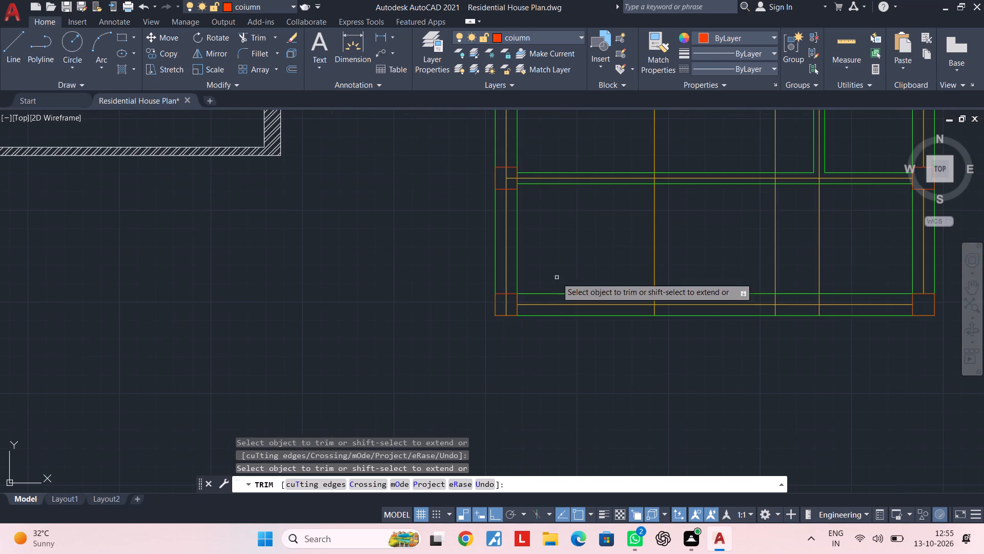
{"action": "key", "text": "Escape"}
{"action": "key", "text": "Escape"}
{"action": "middle_click_drag", "start_coordinate": [576, 232], "coordinate": [509, 309]}
{"action": "key", "text": "Escape"}
{"action": "key", "text": "Escape"}
{"action": "scroll", "coordinate": [557, 282], "scroll_direction": "down", "scroll_amount": 1}
{"action": "middle_click_drag", "start_coordinate": [557, 282], "coordinate": [495, 314]}
{"action": "key", "text": "Escape"}
{"action": "key", "text": "Escape"}
{"action": "middle_click_drag", "start_coordinate": [542, 160], "coordinate": [503, 259]}
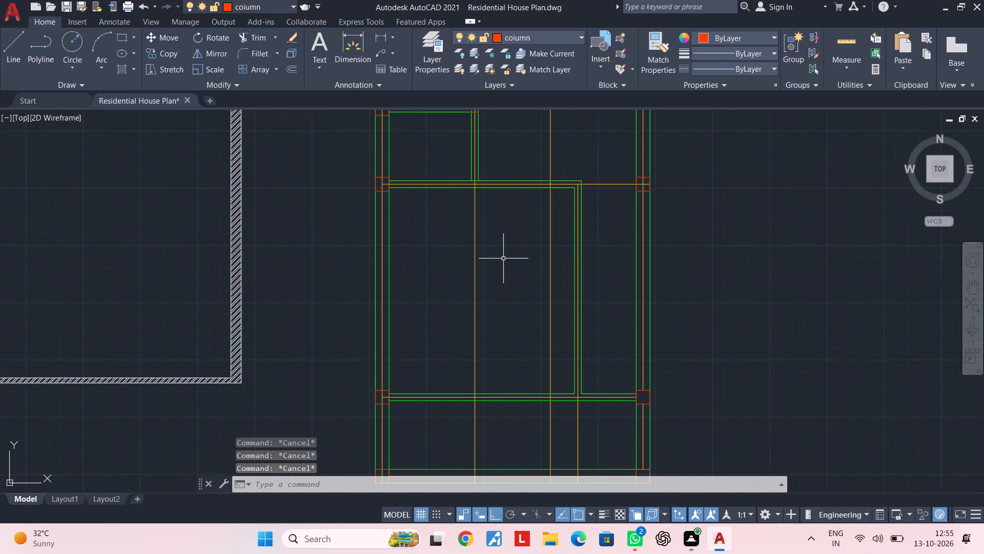
Save the drawing.
{"action": "key", "text": "ctrl+s"}
{"action": "key", "text": "ctrl+s"}
Make Dimension the current layer.
{"action": "scroll", "coordinate": [497, 226], "scroll_direction": "down", "scroll_amount": 3}
{"action": "middle_click_drag", "start_coordinate": [496, 239], "coordinate": [481, 339]}
{"action": "scroll", "coordinate": [481, 339], "scroll_direction": "up", "scroll_amount": 1}
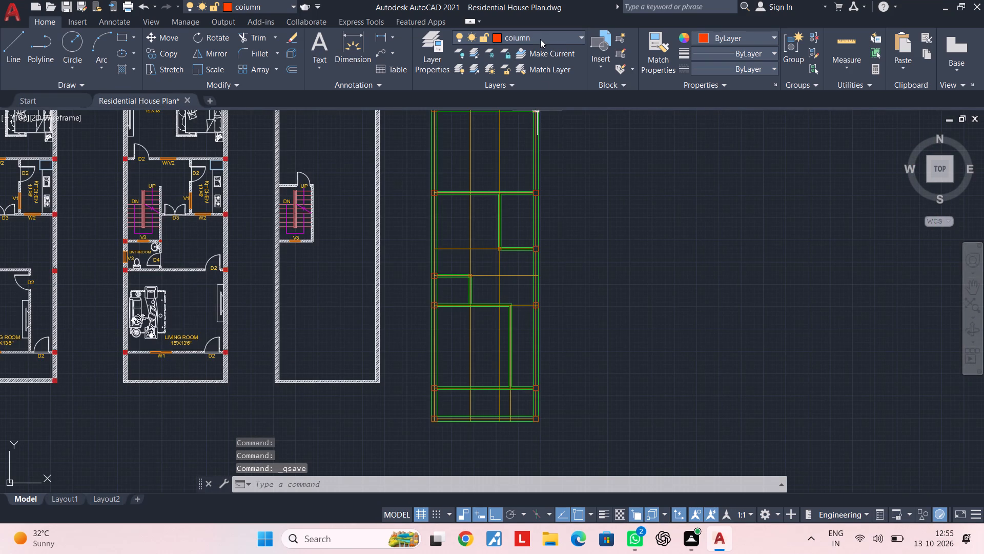
{"action": "left_click", "coordinate": [540, 39]}
{"action": "left_click", "coordinate": [522, 115]}
Add a linear dimension above the top beam from the left beam's centreline to the first inner vertical centreline.
{"action": "middle_click_drag", "start_coordinate": [450, 129], "coordinate": [428, 231]}
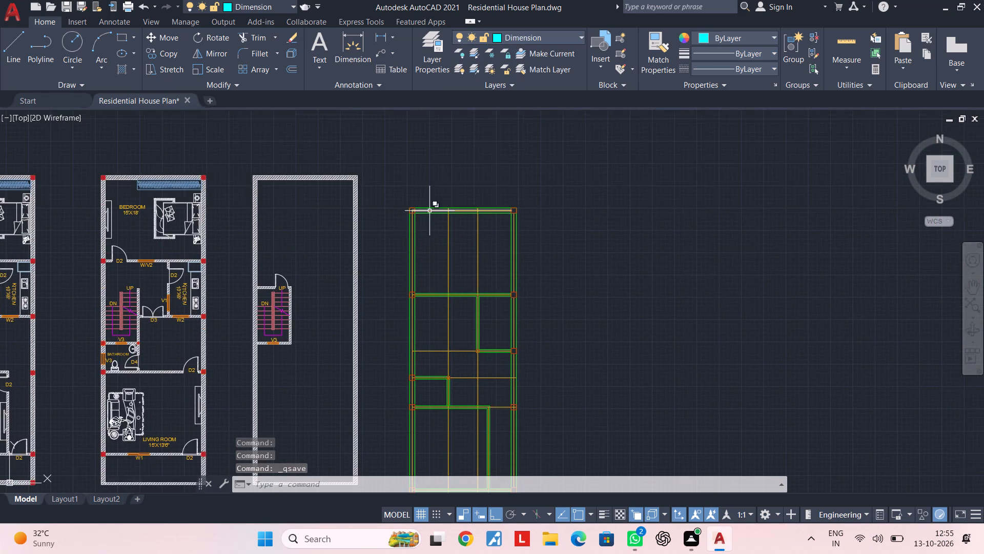
{"action": "scroll", "coordinate": [434, 184], "scroll_direction": "up", "scroll_amount": 2}
{"action": "left_click", "coordinate": [384, 33]}
{"action": "scroll", "coordinate": [388, 260], "scroll_direction": "up", "scroll_amount": 3}
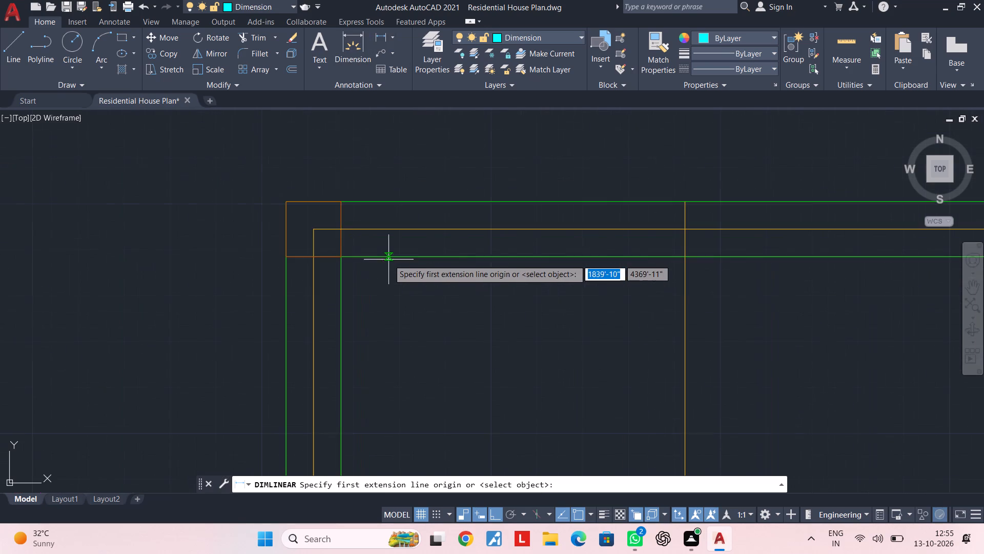
{"action": "left_click", "coordinate": [316, 202]}
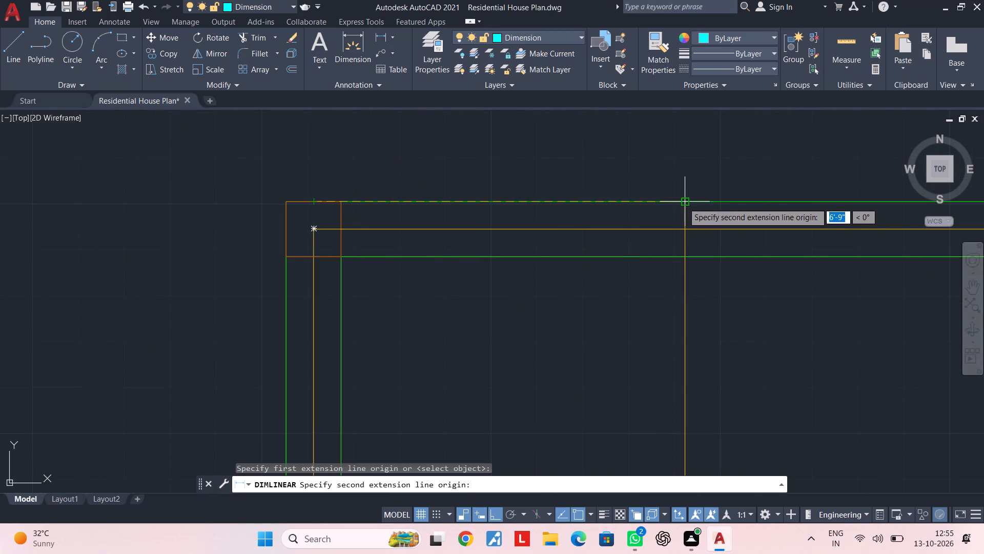
{"action": "left_click", "coordinate": [683, 202]}
{"action": "middle_click_drag", "start_coordinate": [654, 152], "coordinate": [602, 273]}
{"action": "left_click", "coordinate": [606, 263]}
Dimension the spacing between the two inner vertical centrelines above the top beam, in line with the first dimension.
{"action": "middle_click_drag", "start_coordinate": [742, 280], "coordinate": [485, 283]}
{"action": "key", "text": "space"}
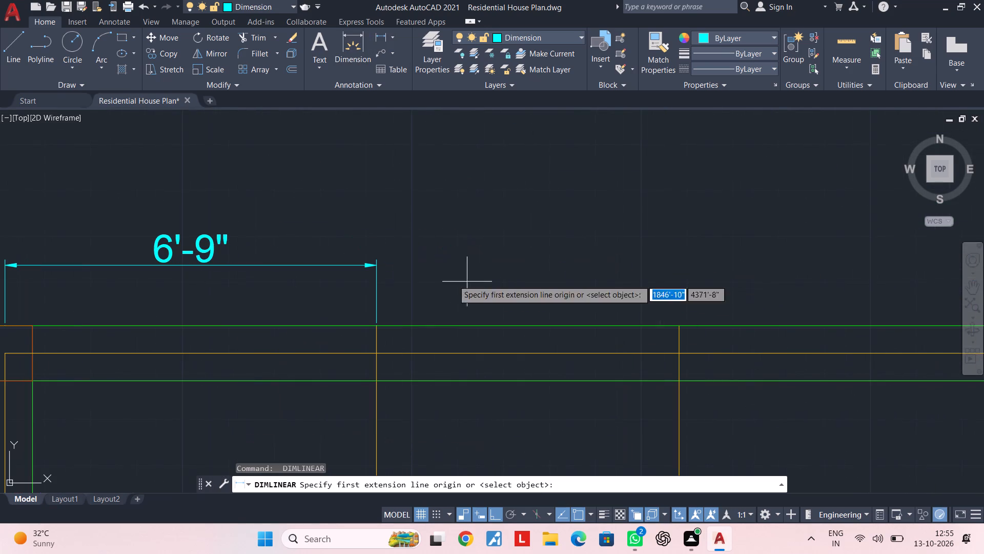
{"action": "left_click", "coordinate": [376, 328]}
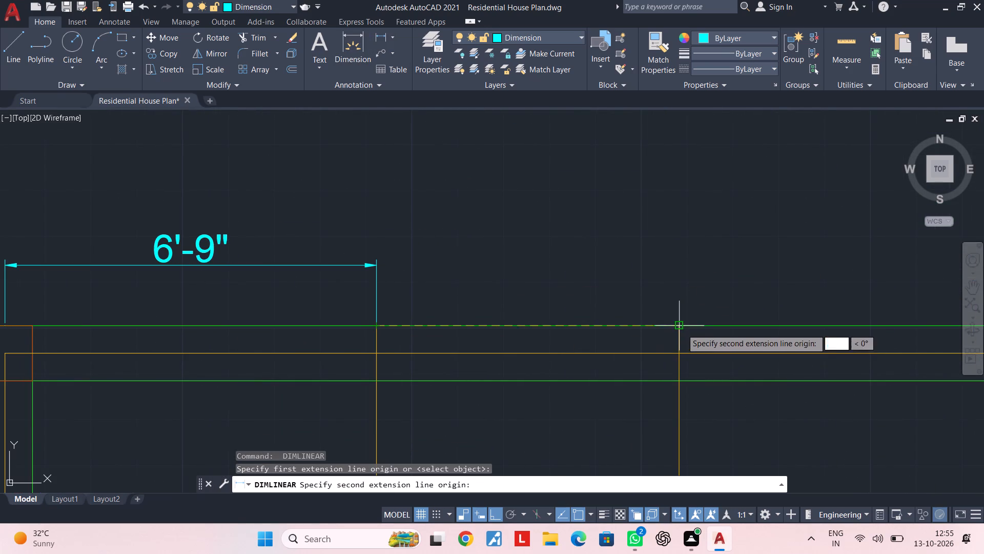
{"action": "left_click", "coordinate": [682, 327]}
{"action": "left_click", "coordinate": [379, 266]}
Dimension from the second inner vertical centreline to the right beam's centreline, in line with the other dimensions above the top beam.
{"action": "scroll", "coordinate": [550, 292], "scroll_direction": "down", "scroll_amount": 4}
{"action": "middle_click_drag", "start_coordinate": [616, 307], "coordinate": [584, 309]}
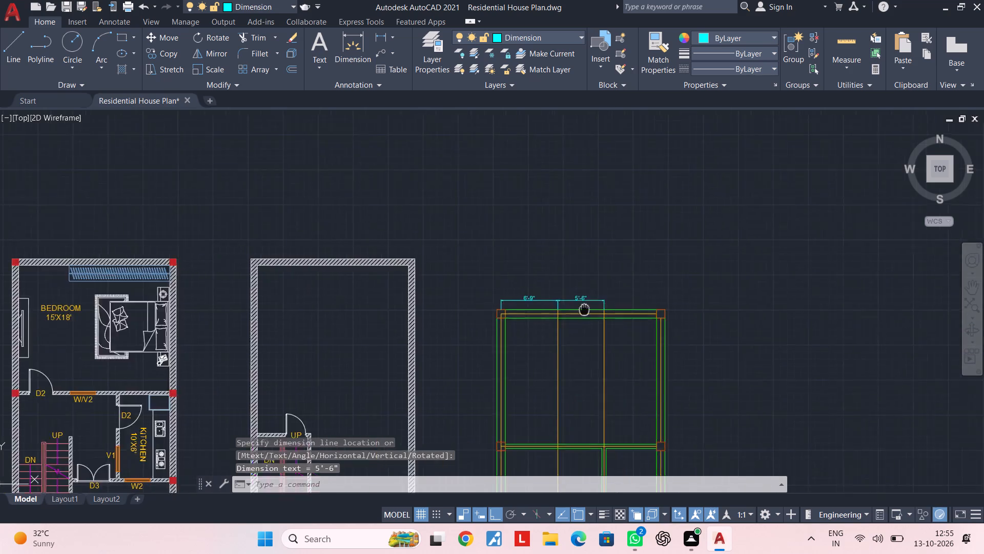
{"action": "middle_click_drag", "start_coordinate": [584, 309], "coordinate": [460, 307]}
{"action": "key", "text": "space"}
{"action": "scroll", "coordinate": [449, 308], "scroll_direction": "up", "scroll_amount": 3}
{"action": "left_click", "coordinate": [481, 308]}
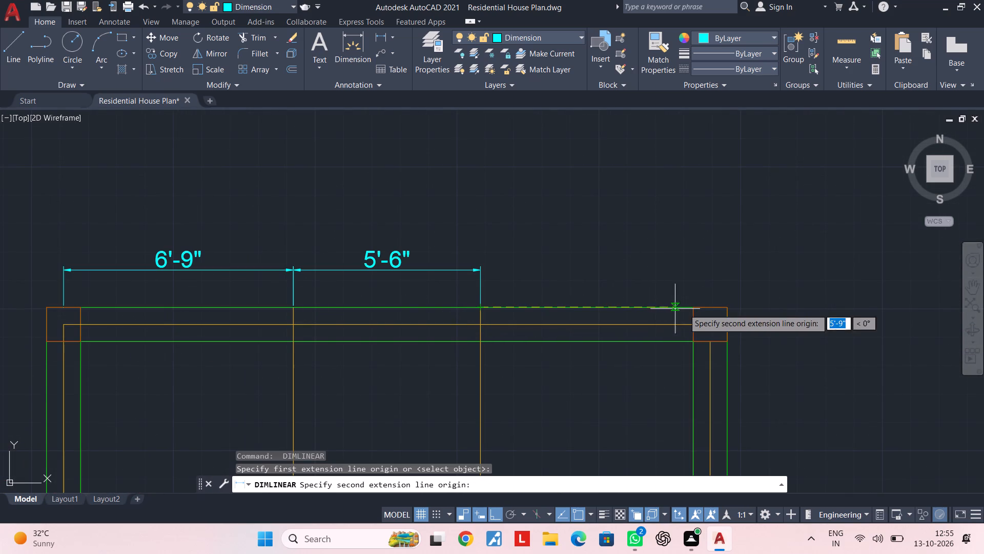
{"action": "left_click", "coordinate": [712, 307]}
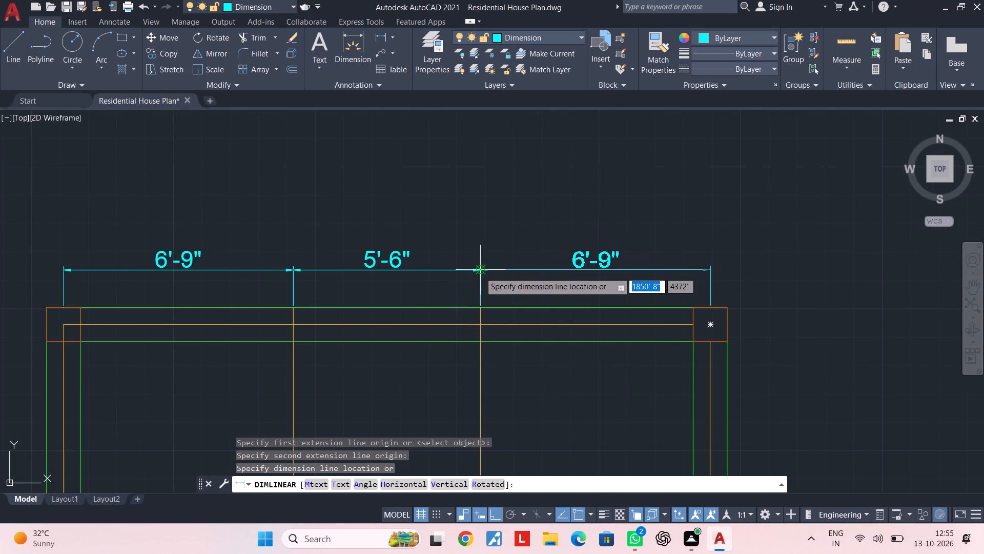
{"action": "left_click", "coordinate": [481, 276]}
Add a vertical linear dimension outside the left beam between the centrelines of the top beam and the second horizontal beam.
{"action": "scroll", "coordinate": [534, 277], "scroll_direction": "down", "scroll_amount": 2}
{"action": "middle_click_drag", "start_coordinate": [530, 282], "coordinate": [623, 244]}
{"action": "key", "text": "Escape"}
{"action": "middle_click_drag", "start_coordinate": [445, 284], "coordinate": [530, 252]}
{"action": "key", "text": "space"}
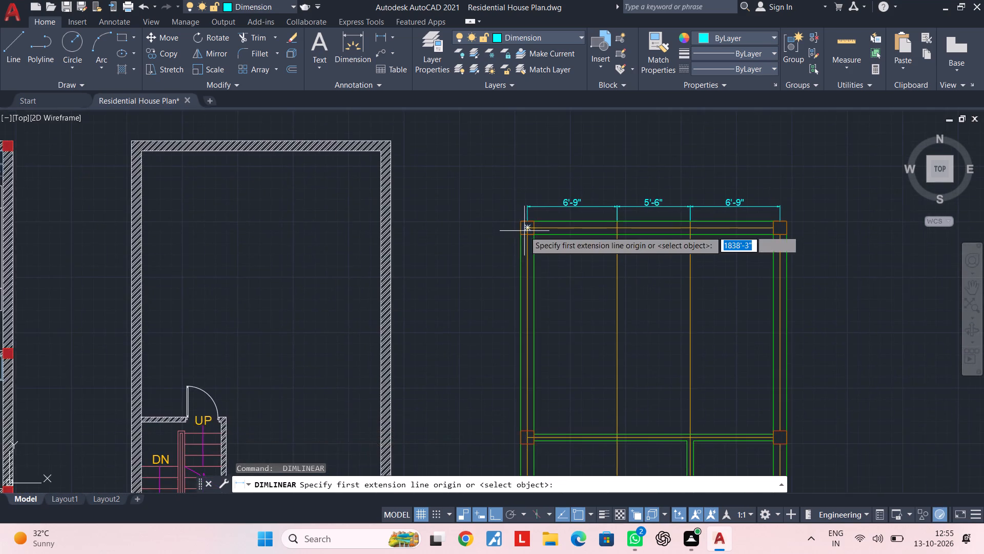
{"action": "scroll", "coordinate": [524, 230], "scroll_direction": "up", "scroll_amount": 3}
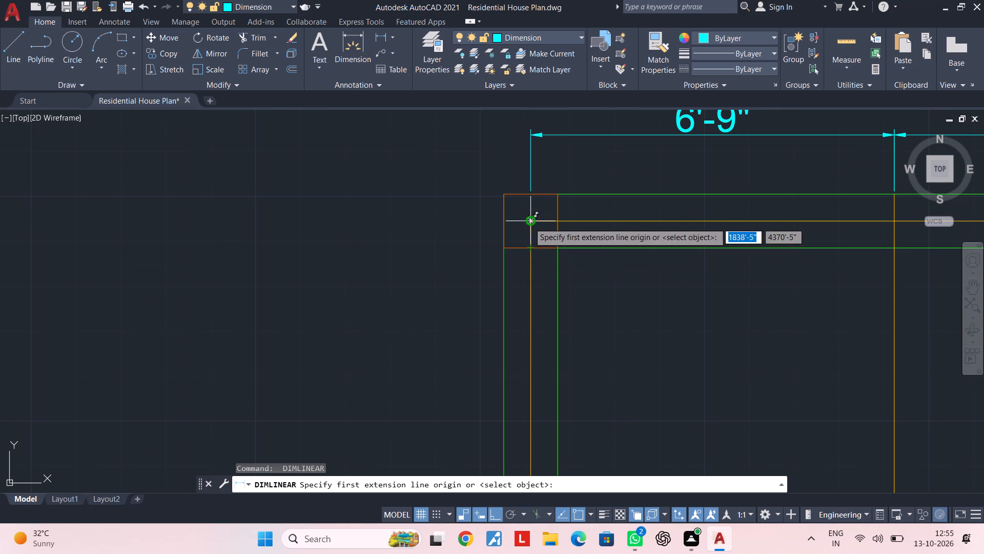
{"action": "left_click", "coordinate": [502, 223]}
{"action": "scroll", "coordinate": [499, 303], "scroll_direction": "down", "scroll_amount": 1}
{"action": "middle_click_drag", "start_coordinate": [499, 303], "coordinate": [524, 87]}
{"action": "scroll", "coordinate": [522, 261], "scroll_direction": "down", "scroll_amount": 2}
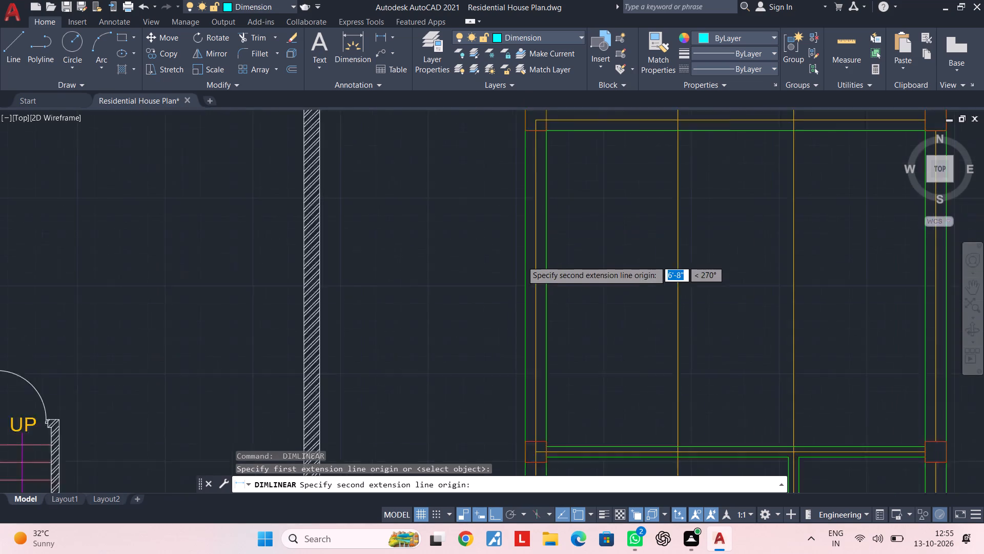
{"action": "middle_click_drag", "start_coordinate": [521, 255], "coordinate": [524, 159]}
{"action": "scroll", "coordinate": [533, 248], "scroll_direction": "up", "scroll_amount": 3}
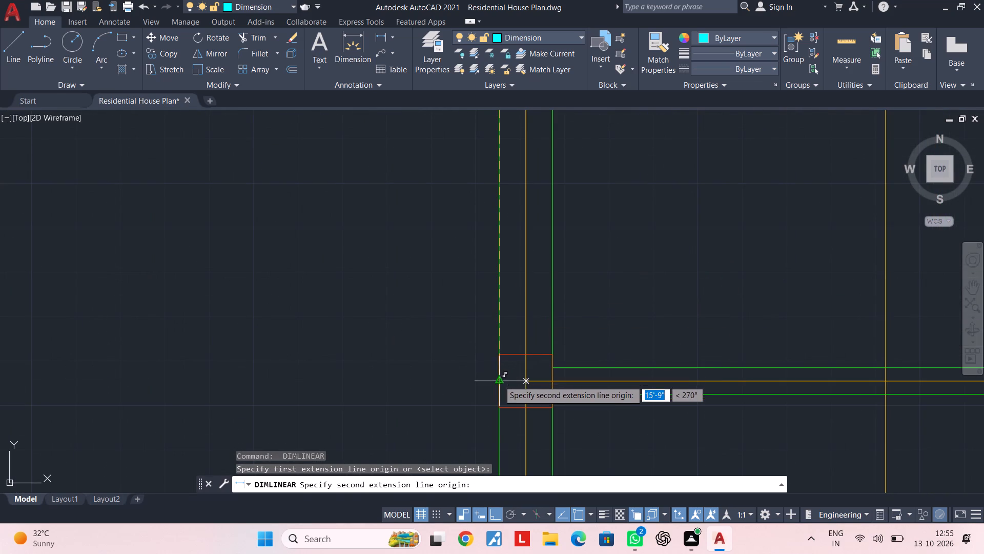
{"action": "left_click", "coordinate": [499, 381]}
{"action": "scroll", "coordinate": [463, 374], "scroll_direction": "down", "scroll_amount": 3}
{"action": "left_click", "coordinate": [457, 374]}
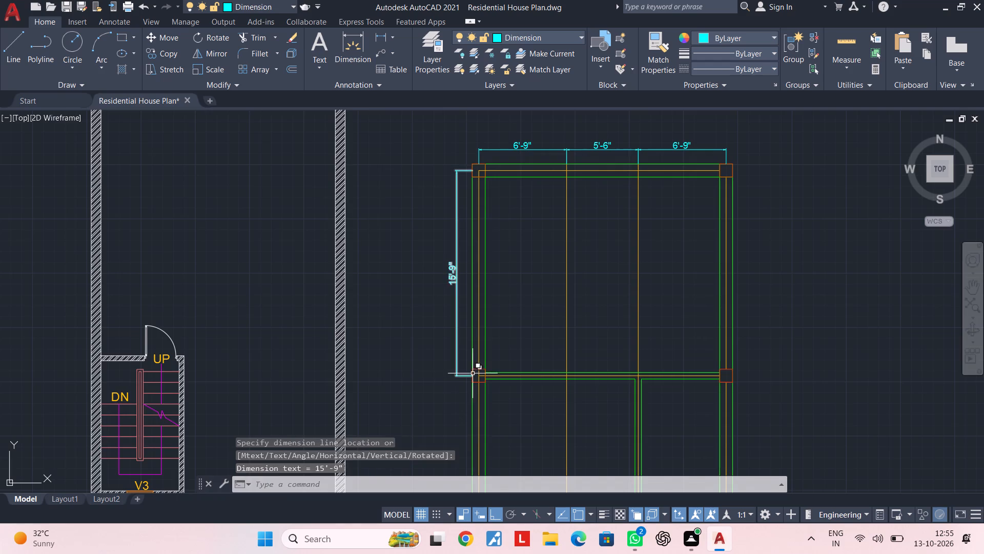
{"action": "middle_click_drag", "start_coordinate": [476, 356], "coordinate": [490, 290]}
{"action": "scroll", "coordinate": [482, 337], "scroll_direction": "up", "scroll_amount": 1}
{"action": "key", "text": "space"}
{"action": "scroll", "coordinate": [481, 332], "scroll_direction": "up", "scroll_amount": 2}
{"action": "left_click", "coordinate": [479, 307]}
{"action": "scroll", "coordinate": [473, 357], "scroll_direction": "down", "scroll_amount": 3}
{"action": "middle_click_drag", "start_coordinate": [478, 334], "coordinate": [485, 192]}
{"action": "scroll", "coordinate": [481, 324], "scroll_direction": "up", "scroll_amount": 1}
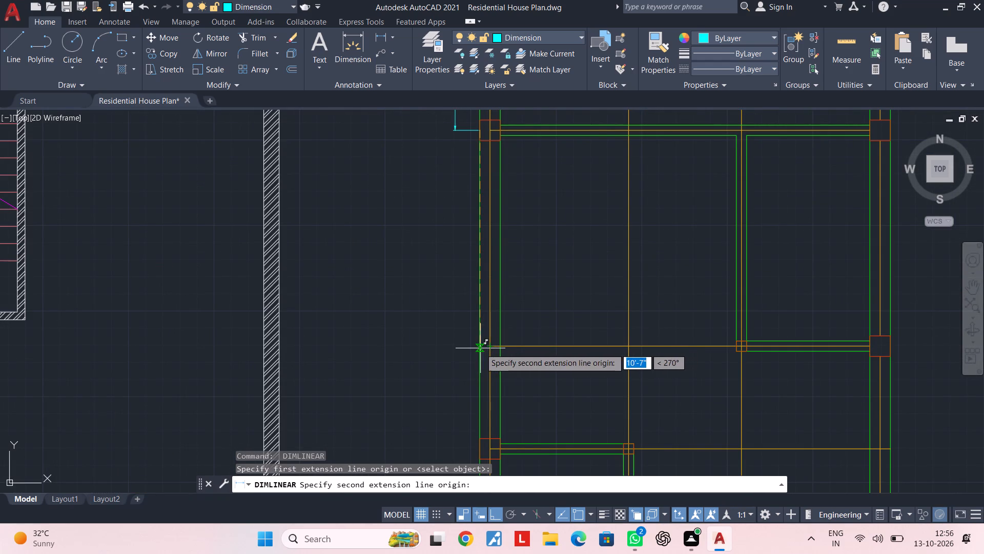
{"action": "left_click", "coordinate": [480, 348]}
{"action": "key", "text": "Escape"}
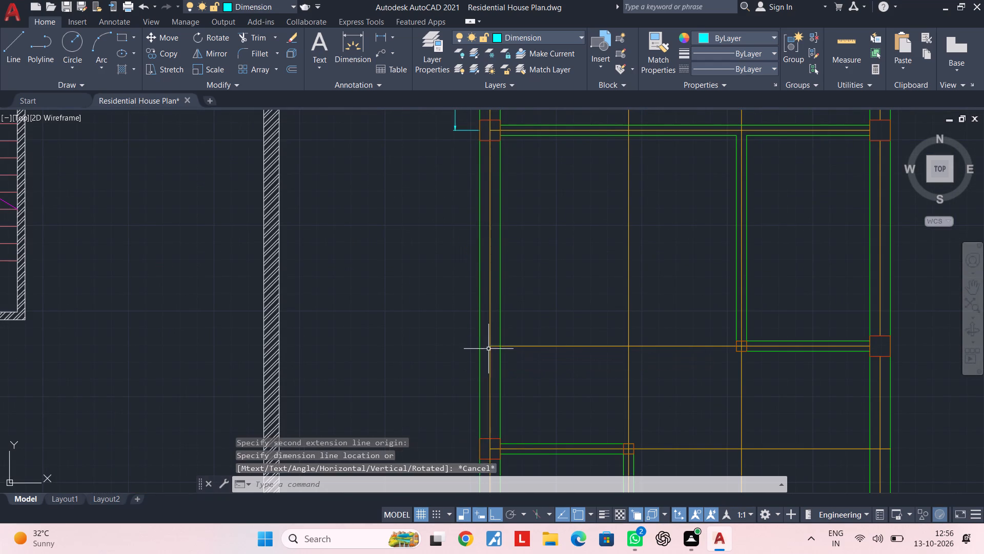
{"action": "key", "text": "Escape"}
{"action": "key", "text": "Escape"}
Extend the third horizontal centreline from the top to the left beam's outer edge.
{"action": "type", "text": "ex"}
{"action": "key", "text": "space"}
{"action": "scroll", "coordinate": [494, 351], "scroll_direction": "up", "scroll_amount": 1}
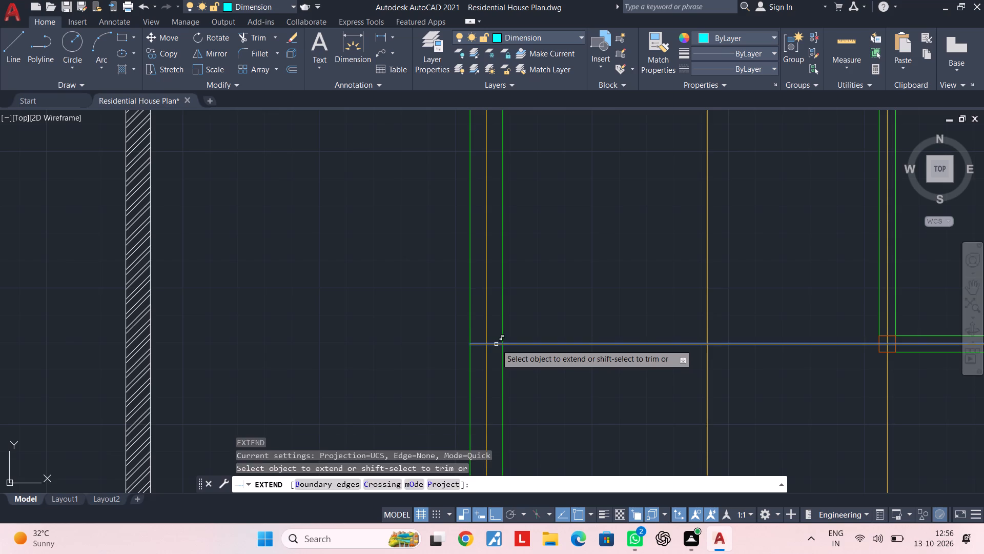
{"action": "left_click", "coordinate": [496, 344]}
{"action": "key", "text": "Escape"}
{"action": "scroll", "coordinate": [491, 296], "scroll_direction": "down", "scroll_amount": 2}
{"action": "middle_click_drag", "start_coordinate": [493, 296], "coordinate": [479, 303]}
{"action": "key", "text": "Escape"}
{"action": "key", "text": "Escape"}
{"action": "key", "text": "Escape"}
{"action": "key", "text": "Escape"}
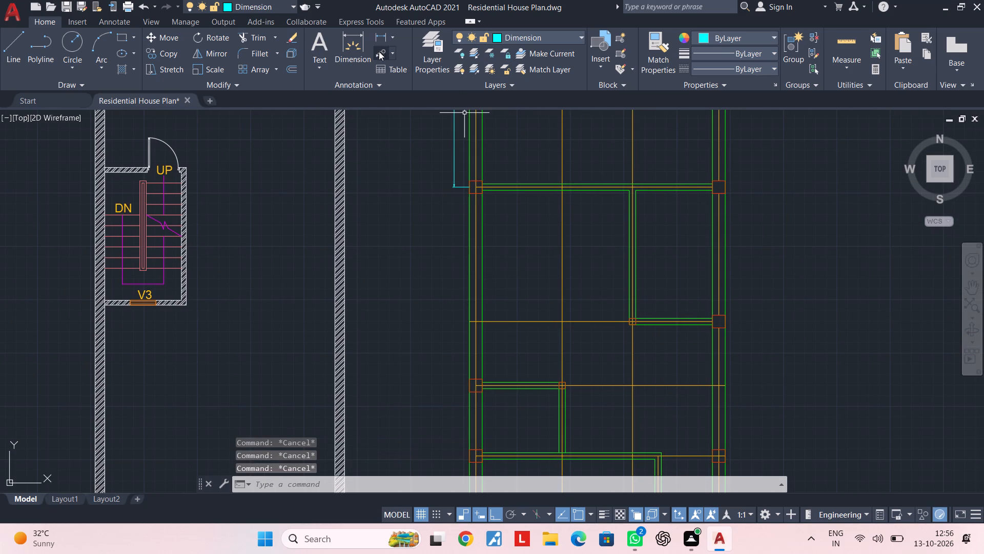
Dimension the second to third horizontal centrelines from the top outside the left beam, in line with the vertical dimension above.
{"action": "left_click", "coordinate": [380, 42]}
{"action": "scroll", "coordinate": [462, 192], "scroll_direction": "up", "scroll_amount": 3}
{"action": "left_click", "coordinate": [478, 174]}
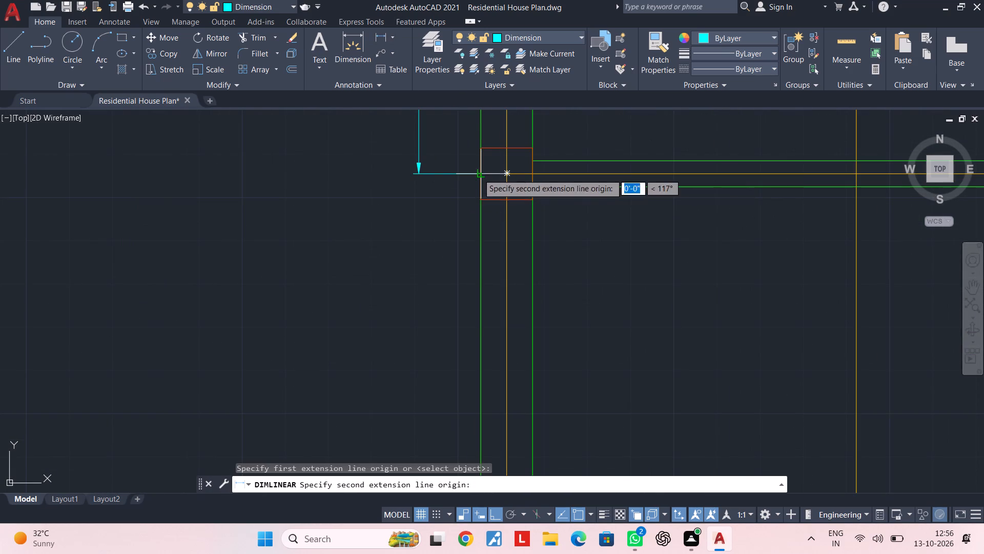
{"action": "scroll", "coordinate": [477, 244], "scroll_direction": "down", "scroll_amount": 3}
{"action": "middle_click_drag", "start_coordinate": [480, 247], "coordinate": [489, 137]}
{"action": "scroll", "coordinate": [486, 246], "scroll_direction": "up", "scroll_amount": 2}
{"action": "left_click", "coordinate": [486, 265]}
{"action": "scroll", "coordinate": [454, 259], "scroll_direction": "down", "scroll_amount": 2}
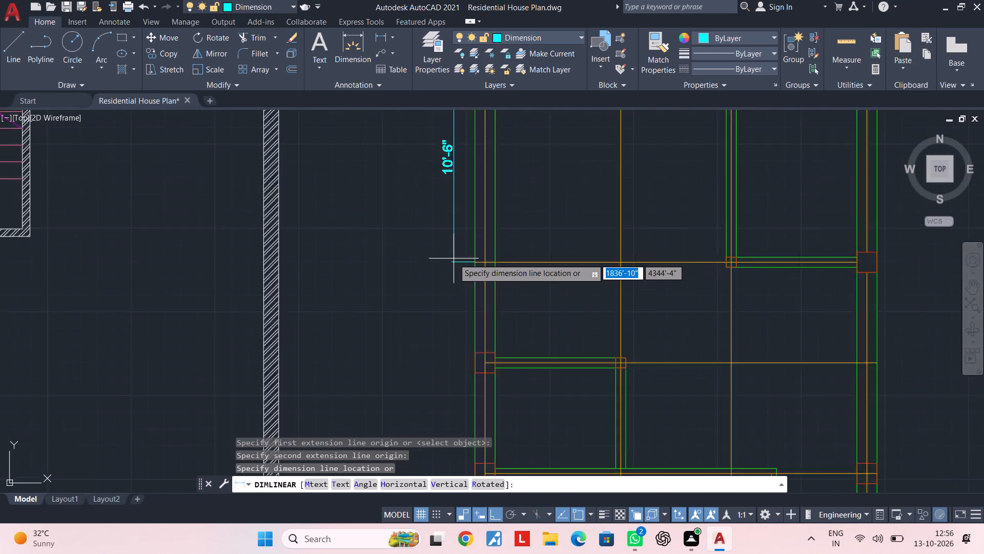
{"action": "scroll", "coordinate": [454, 259], "scroll_direction": "down", "scroll_amount": 1}
{"action": "scroll", "coordinate": [456, 171], "scroll_direction": "up", "scroll_amount": 3}
{"action": "left_click", "coordinate": [436, 203]}
Dimension the third to fourth horizontal centrelines from the top outside the left beam, continuing the vertical dimension chain.
{"action": "scroll", "coordinate": [443, 227], "scroll_direction": "down", "scroll_amount": 2}
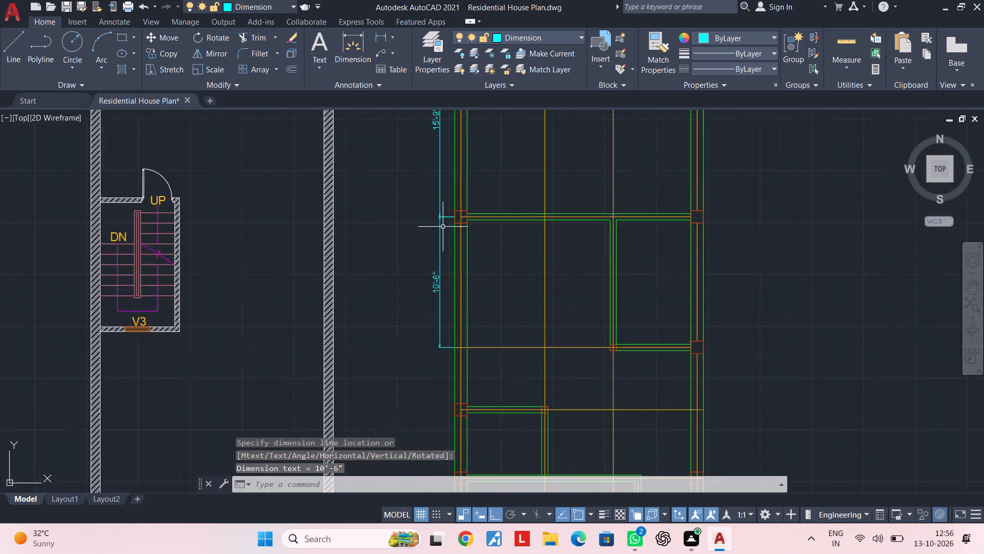
{"action": "middle_click_drag", "start_coordinate": [443, 227], "coordinate": [438, 134]}
{"action": "middle_click_drag", "start_coordinate": [446, 208], "coordinate": [446, 152]}
{"action": "key", "text": "space"}
{"action": "scroll", "coordinate": [448, 208], "scroll_direction": "up", "scroll_amount": 3}
{"action": "left_click", "coordinate": [441, 171]}
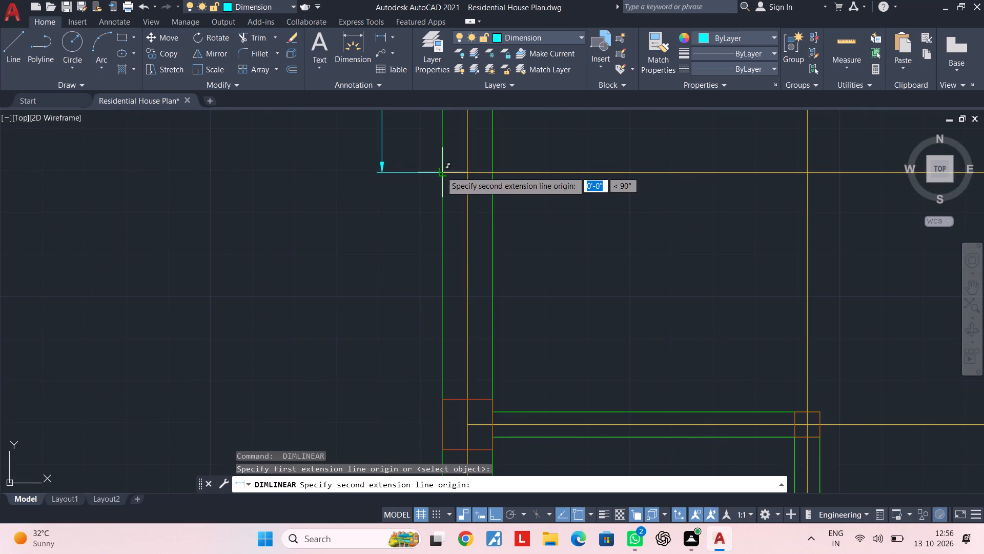
{"action": "left_click", "coordinate": [443, 421]}
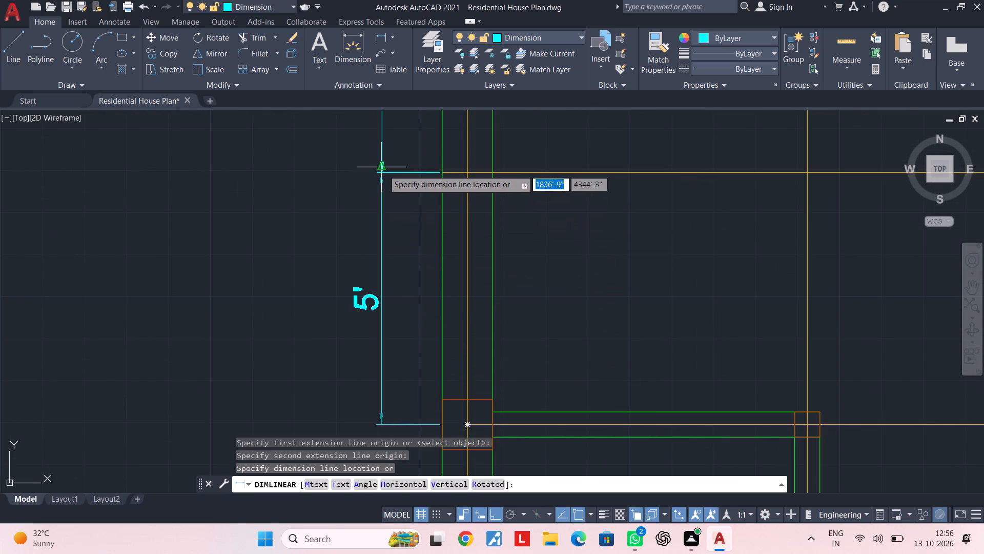
{"action": "left_click", "coordinate": [383, 170]}
Dimension the fourth to fifth horizontal centrelines from the top outside the left beam, in line with the vertical dimension chain.
{"action": "scroll", "coordinate": [393, 234], "scroll_direction": "down", "scroll_amount": 1}
{"action": "middle_click_drag", "start_coordinate": [393, 233], "coordinate": [399, 100]}
{"action": "scroll", "coordinate": [424, 239], "scroll_direction": "down", "scroll_amount": 1}
{"action": "middle_click_drag", "start_coordinate": [424, 235], "coordinate": [424, 224]}
{"action": "key", "text": "space"}
{"action": "scroll", "coordinate": [424, 214], "scroll_direction": "up", "scroll_amount": 2}
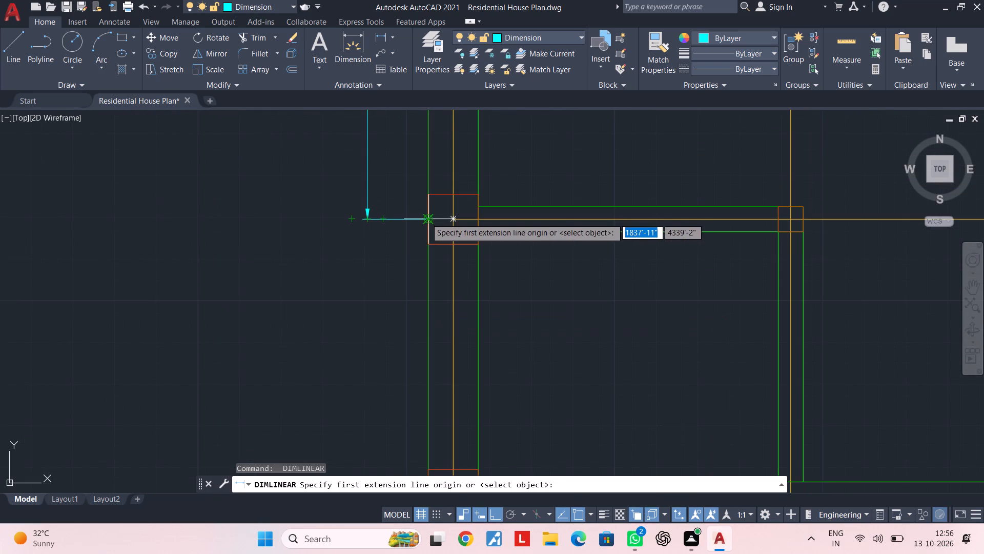
{"action": "left_click", "coordinate": [427, 222]}
{"action": "scroll", "coordinate": [434, 294], "scroll_direction": "down", "scroll_amount": 2}
{"action": "middle_click_drag", "start_coordinate": [435, 290], "coordinate": [441, 160]}
{"action": "scroll", "coordinate": [436, 245], "scroll_direction": "up", "scroll_amount": 2}
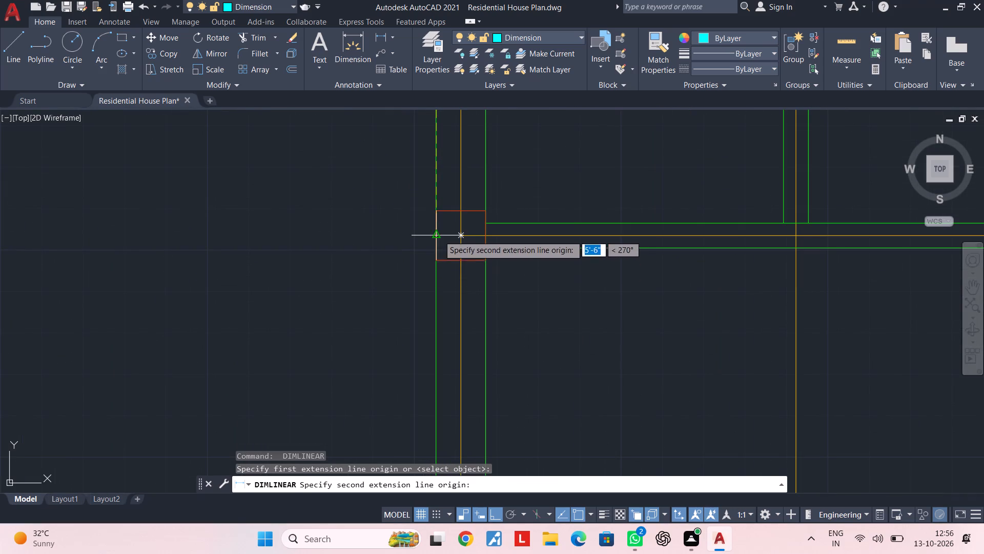
{"action": "left_click", "coordinate": [439, 235]}
{"action": "scroll", "coordinate": [416, 233], "scroll_direction": "down", "scroll_amount": 3}
{"action": "middle_click_drag", "start_coordinate": [416, 233], "coordinate": [415, 285]}
{"action": "scroll", "coordinate": [416, 245], "scroll_direction": "up", "scroll_amount": 2}
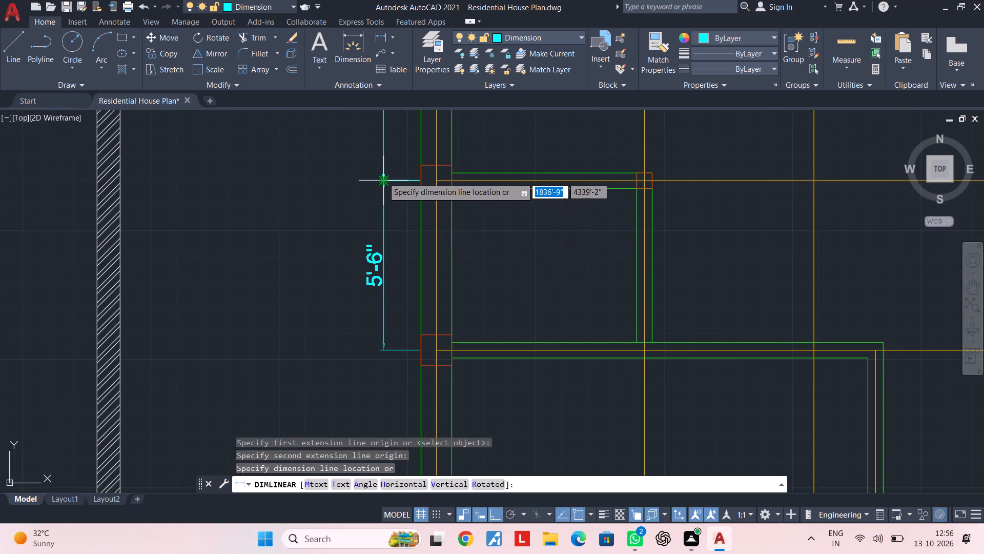
{"action": "left_click", "coordinate": [383, 177]}
Dimension the fifth to sixth horizontal centrelines from the top outside the left beam, continuing the vertical dimension chain.
{"action": "scroll", "coordinate": [403, 286], "scroll_direction": "down", "scroll_amount": 1}
{"action": "middle_click_drag", "start_coordinate": [405, 284], "coordinate": [411, 191]}
{"action": "middle_click_drag", "start_coordinate": [422, 261], "coordinate": [428, 217]}
{"action": "key", "text": "space"}
{"action": "scroll", "coordinate": [429, 189], "scroll_direction": "up", "scroll_amount": 1}
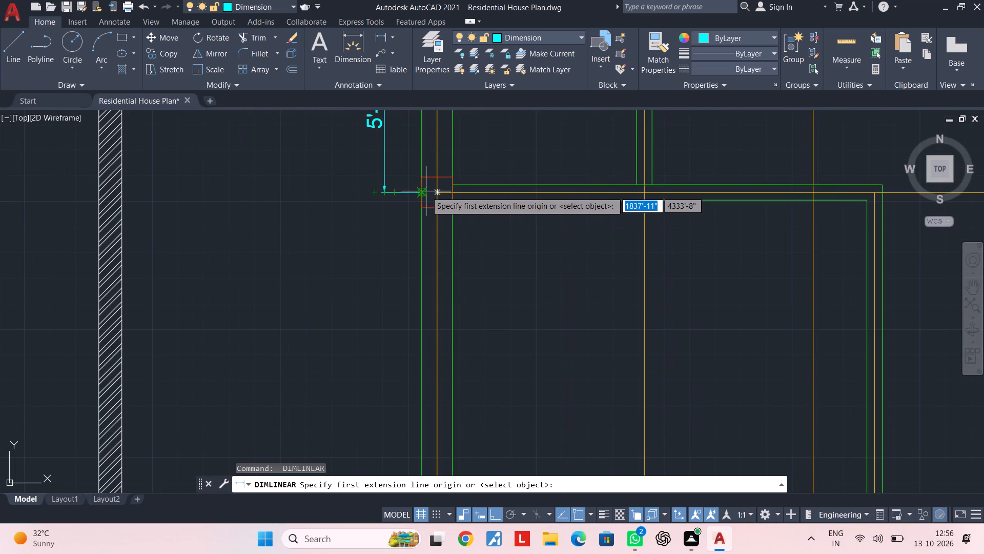
{"action": "left_click", "coordinate": [423, 192]}
{"action": "scroll", "coordinate": [428, 231], "scroll_direction": "down", "scroll_amount": 2}
{"action": "middle_click_drag", "start_coordinate": [428, 232], "coordinate": [430, 85]}
{"action": "scroll", "coordinate": [435, 257], "scroll_direction": "up", "scroll_amount": 1}
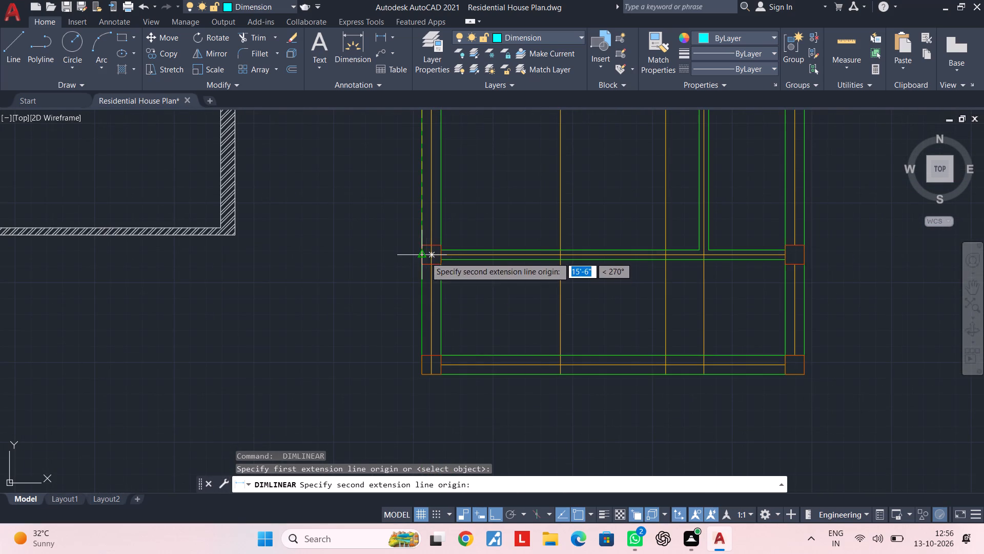
{"action": "left_click", "coordinate": [424, 255]}
{"action": "scroll", "coordinate": [414, 229], "scroll_direction": "down", "scroll_amount": 3}
{"action": "middle_click_drag", "start_coordinate": [415, 228], "coordinate": [406, 286]}
{"action": "scroll", "coordinate": [398, 230], "scroll_direction": "up", "scroll_amount": 4}
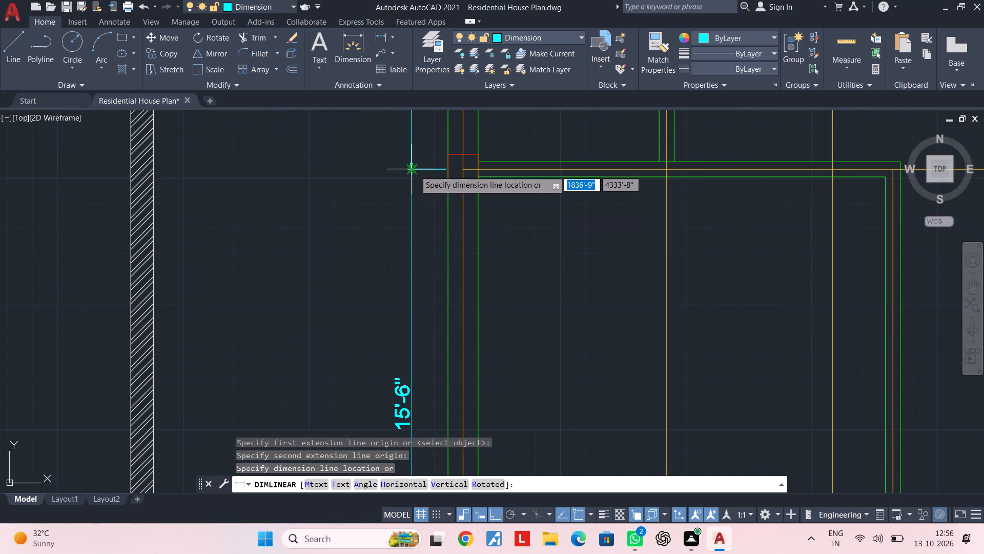
{"action": "left_click", "coordinate": [414, 167]}
Dimension the sixth horizontal centreline to the bottom beam's centreline outside the left beam, completing the vertical dimension chain.
{"action": "scroll", "coordinate": [421, 204], "scroll_direction": "down", "scroll_amount": 3}
{"action": "middle_click_drag", "start_coordinate": [421, 205], "coordinate": [425, 106]}
{"action": "key", "text": "space"}
{"action": "scroll", "coordinate": [430, 214], "scroll_direction": "up", "scroll_amount": 4}
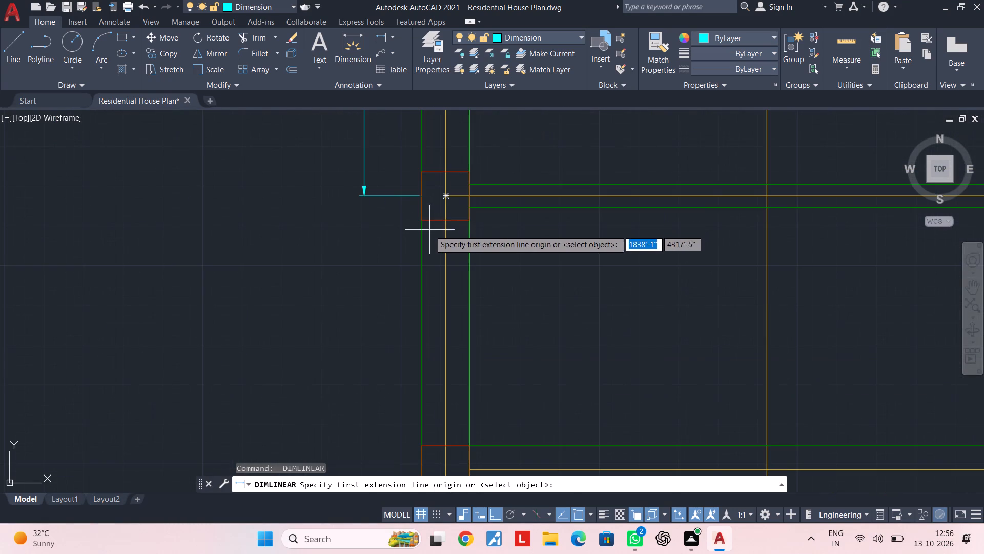
{"action": "left_click", "coordinate": [426, 195]}
{"action": "middle_click_drag", "start_coordinate": [422, 318], "coordinate": [441, 248]}
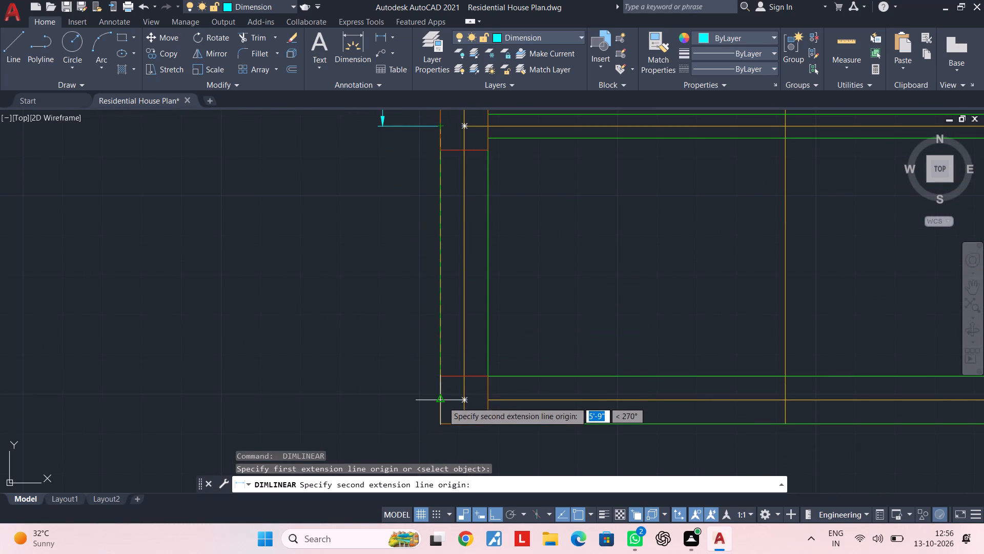
{"action": "left_click", "coordinate": [443, 402]}
{"action": "scroll", "coordinate": [411, 245], "scroll_direction": "down", "scroll_amount": 1}
{"action": "middle_click_drag", "start_coordinate": [411, 245], "coordinate": [399, 286]}
{"action": "left_click", "coordinate": [380, 211]}
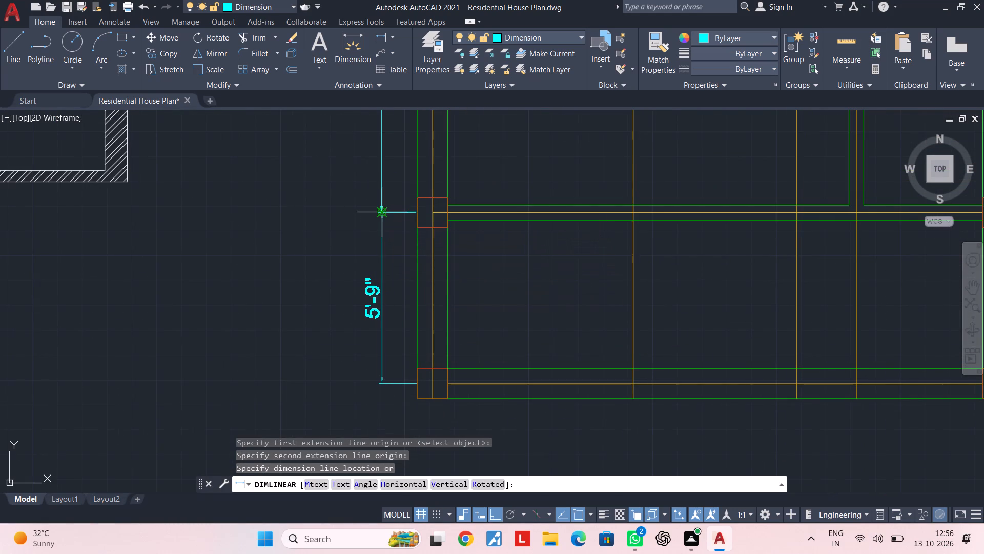
{"action": "key", "text": "Escape"}
Select all vertical dimensions along the left side and the horizontal dimensions above the top beam together.
{"action": "scroll", "coordinate": [386, 240], "scroll_direction": "down", "scroll_amount": 4}
{"action": "scroll", "coordinate": [381, 251], "scroll_direction": "up", "scroll_amount": 3}
{"action": "left_click", "coordinate": [397, 252]}
{"action": "left_click", "coordinate": [363, 264]}
{"action": "scroll", "coordinate": [363, 251], "scroll_direction": "down", "scroll_amount": 2}
{"action": "middle_click_drag", "start_coordinate": [369, 255], "coordinate": [370, 263]}
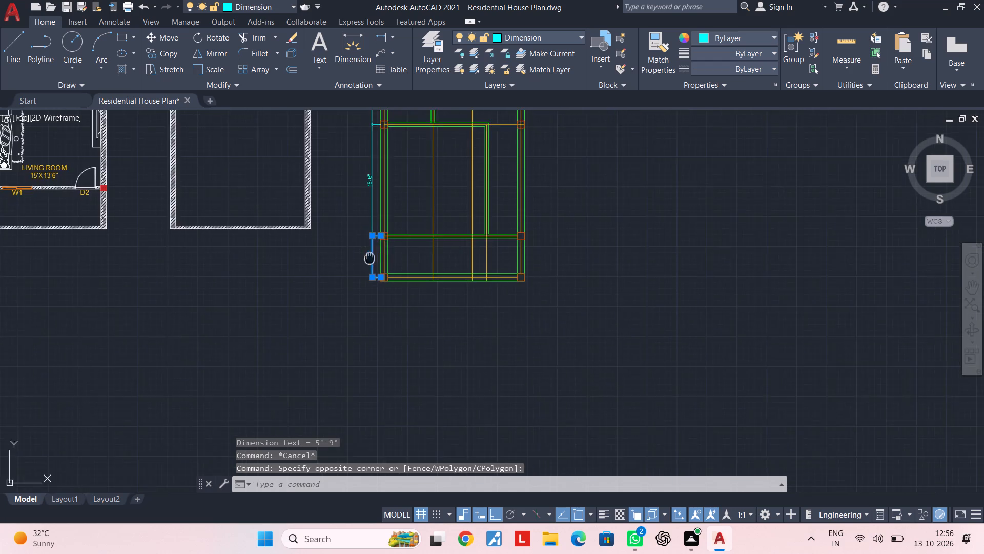
{"action": "middle_click_drag", "start_coordinate": [370, 263], "coordinate": [362, 325]}
{"action": "scroll", "coordinate": [359, 300], "scroll_direction": "up", "scroll_amount": 2}
{"action": "left_click", "coordinate": [384, 252]}
{"action": "left_click", "coordinate": [332, 255]}
{"action": "scroll", "coordinate": [332, 255], "scroll_direction": "down", "scroll_amount": 2}
{"action": "middle_click_drag", "start_coordinate": [332, 255], "coordinate": [341, 444]}
{"action": "scroll", "coordinate": [373, 345], "scroll_direction": "up", "scroll_amount": 2}
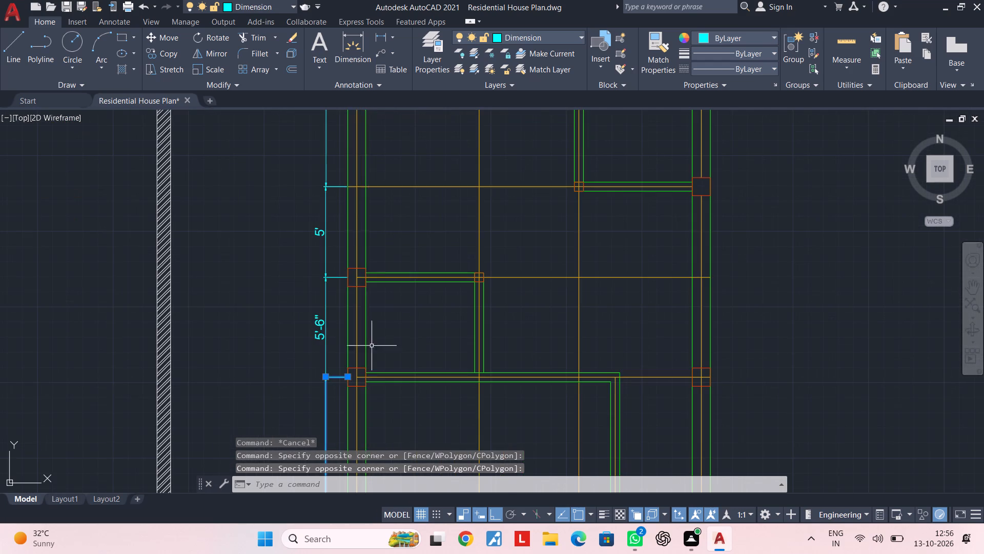
{"action": "left_click", "coordinate": [327, 324]}
{"action": "left_click", "coordinate": [269, 323]}
{"action": "middle_click_drag", "start_coordinate": [294, 280], "coordinate": [294, 389]}
{"action": "left_click", "coordinate": [312, 343]}
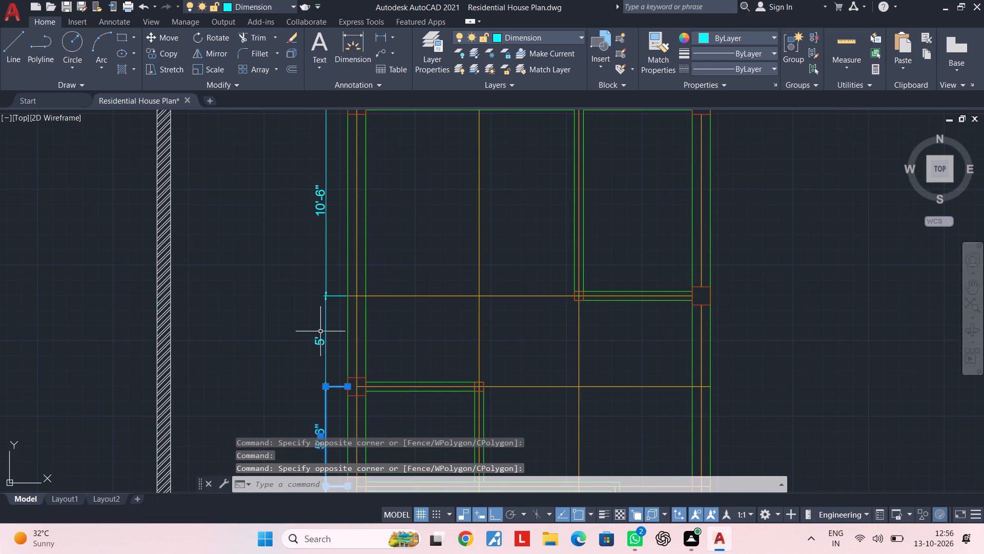
{"action": "left_click", "coordinate": [331, 330]}
{"action": "left_click", "coordinate": [286, 335]}
{"action": "left_click", "coordinate": [334, 233]}
{"action": "left_click", "coordinate": [291, 244]}
{"action": "scroll", "coordinate": [302, 231], "scroll_direction": "down", "scroll_amount": 1}
{"action": "middle_click_drag", "start_coordinate": [302, 231], "coordinate": [331, 443]}
{"action": "scroll", "coordinate": [348, 348], "scroll_direction": "up", "scroll_amount": 2}
{"action": "left_click", "coordinate": [357, 333]}
{"action": "left_click", "coordinate": [337, 332]}
{"action": "left_click_drag", "start_coordinate": [331, 331], "coordinate": [314, 332]}
{"action": "scroll", "coordinate": [327, 316], "scroll_direction": "down", "scroll_amount": 3}
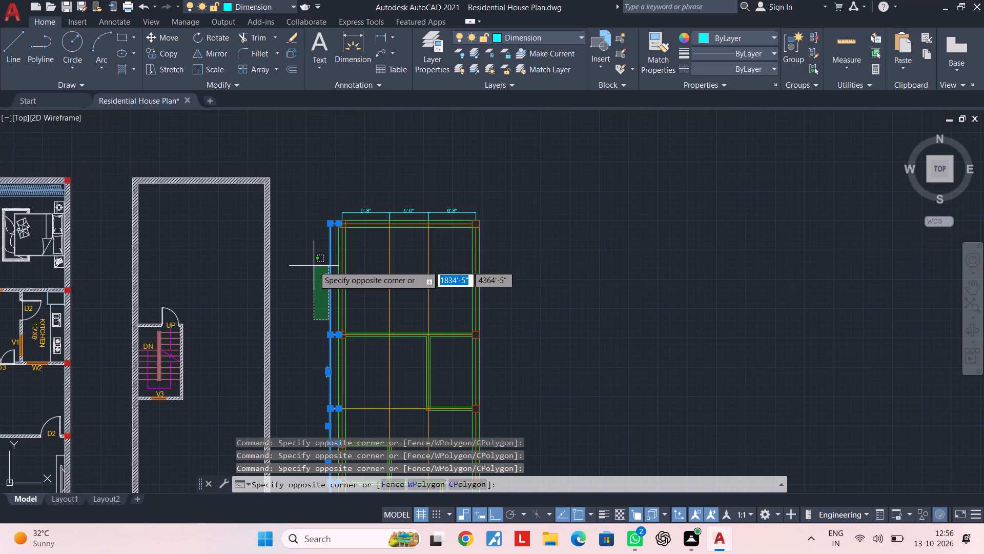
{"action": "left_click", "coordinate": [306, 266]}
{"action": "middle_click_drag", "start_coordinate": [323, 247], "coordinate": [294, 294]}
{"action": "scroll", "coordinate": [330, 269], "scroll_direction": "up", "scroll_amount": 3}
{"action": "left_click", "coordinate": [359, 247]}
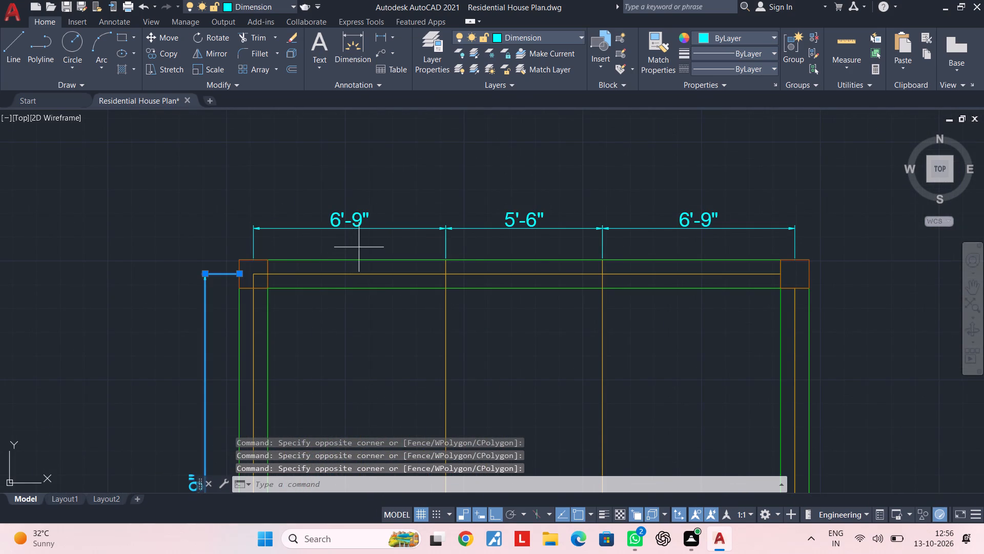
Set the arrow size of all the framing plan's dimensions, including the three along its top edge, to 6".
{"action": "left_click", "coordinate": [342, 199]}
{"action": "left_click", "coordinate": [476, 233]}
{"action": "left_click", "coordinate": [466, 187]}
{"action": "left_click", "coordinate": [664, 239]}
{"action": "left_click", "coordinate": [634, 181]}
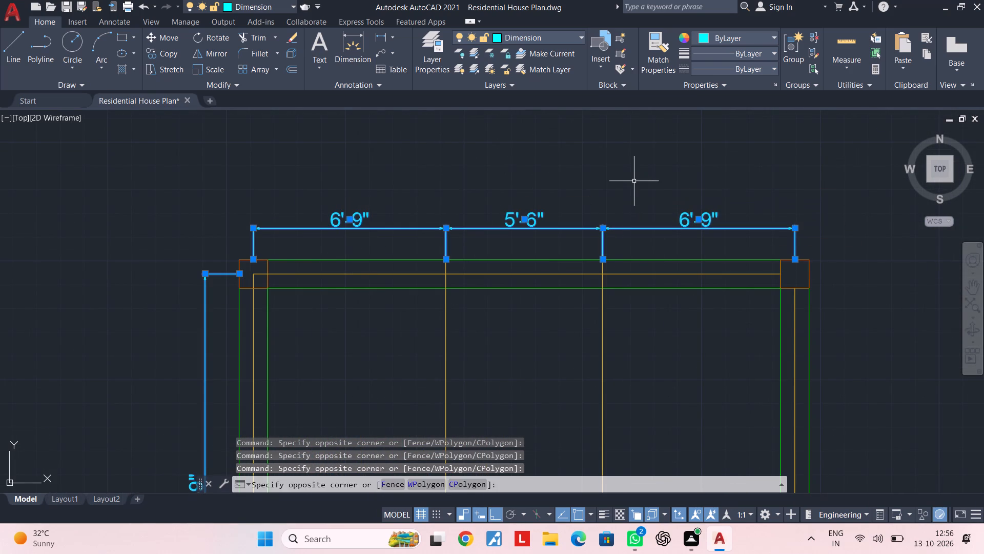
{"action": "right_click", "coordinate": [538, 175]}
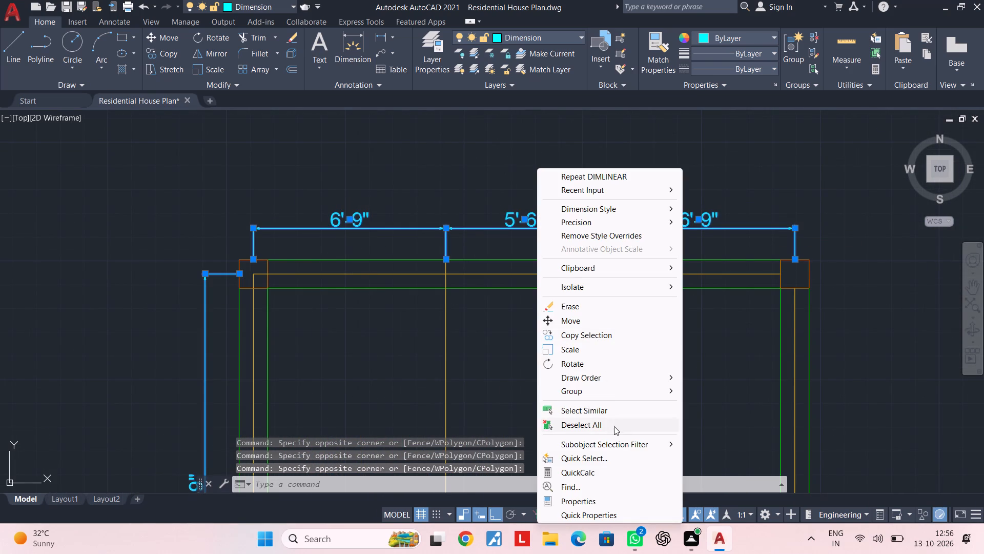
{"action": "left_click", "coordinate": [593, 500]}
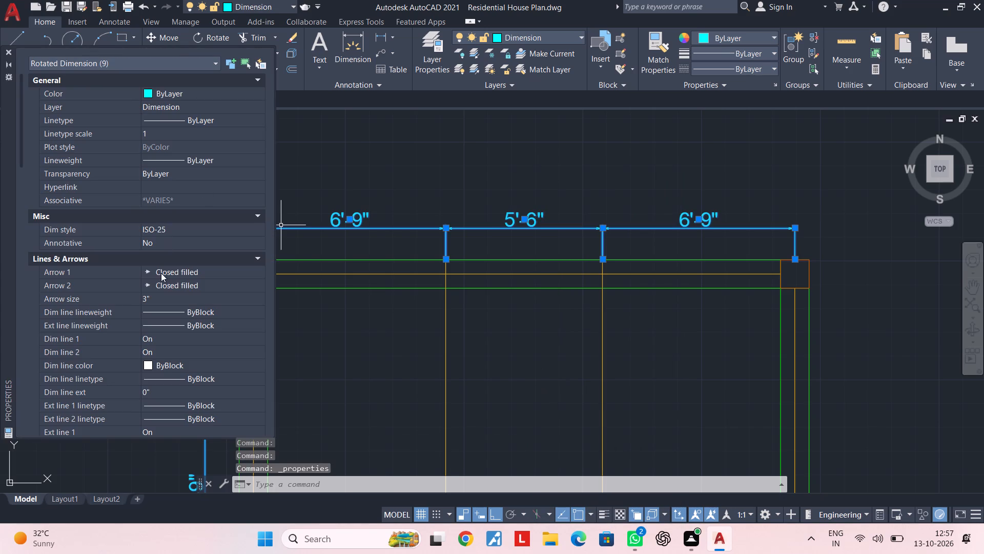
{"action": "left_click", "coordinate": [159, 291]}
{"action": "left_click", "coordinate": [161, 299]}
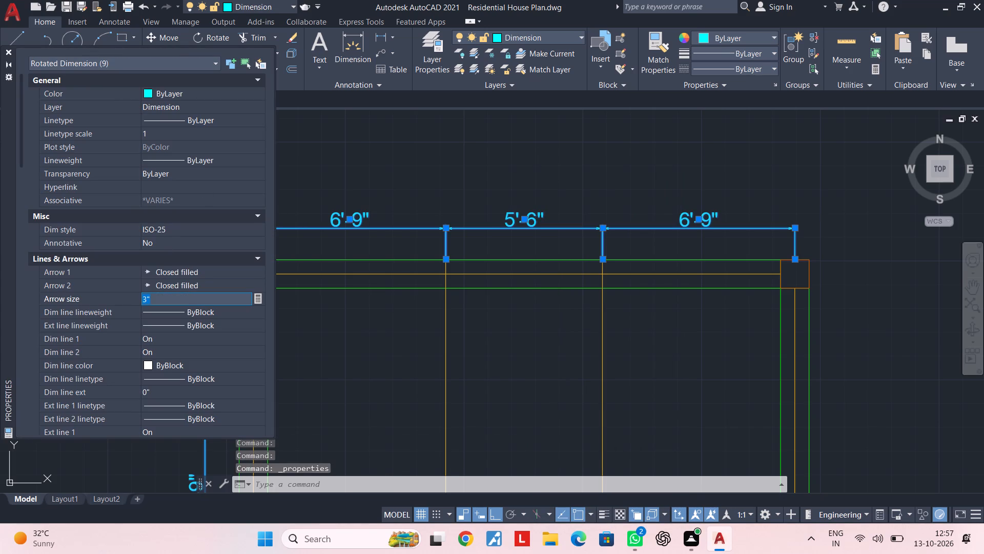
{"action": "key", "text": "BackSpace"}
{"action": "type", "text": "6\""}
{"action": "key", "text": "Return"}
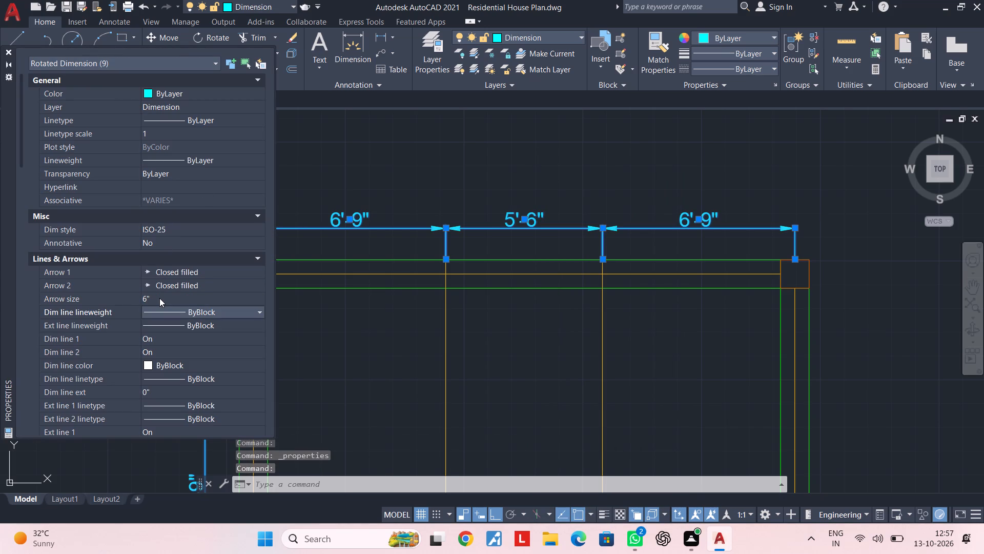
Set the text height of the selected dimensions to 9" and clear the selection.
{"action": "scroll", "coordinate": [159, 295], "scroll_direction": "down", "scroll_amount": 4}
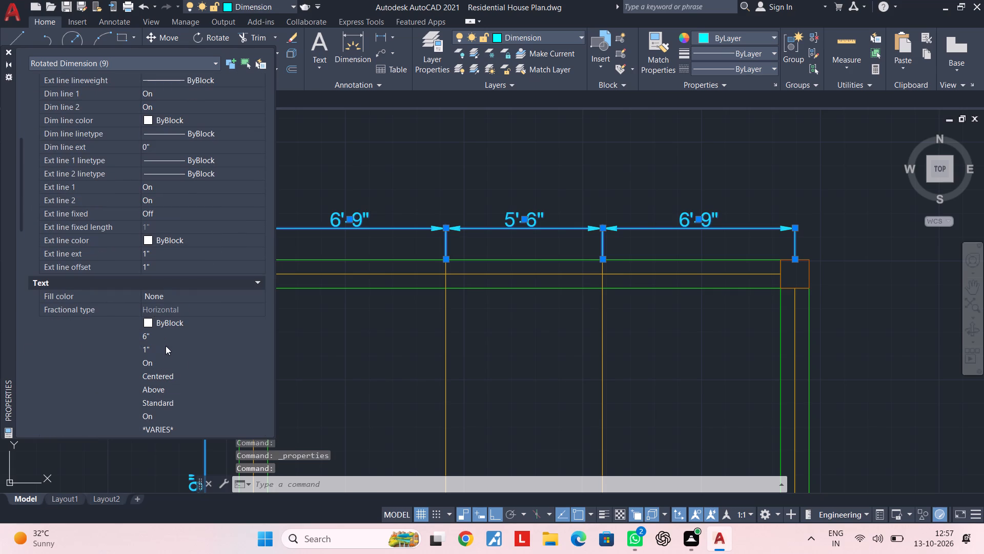
{"action": "left_click", "coordinate": [166, 339]}
{"action": "key", "text": "BackSpace"}
{"action": "type", "text": "9\""}
{"action": "key", "text": "Return"}
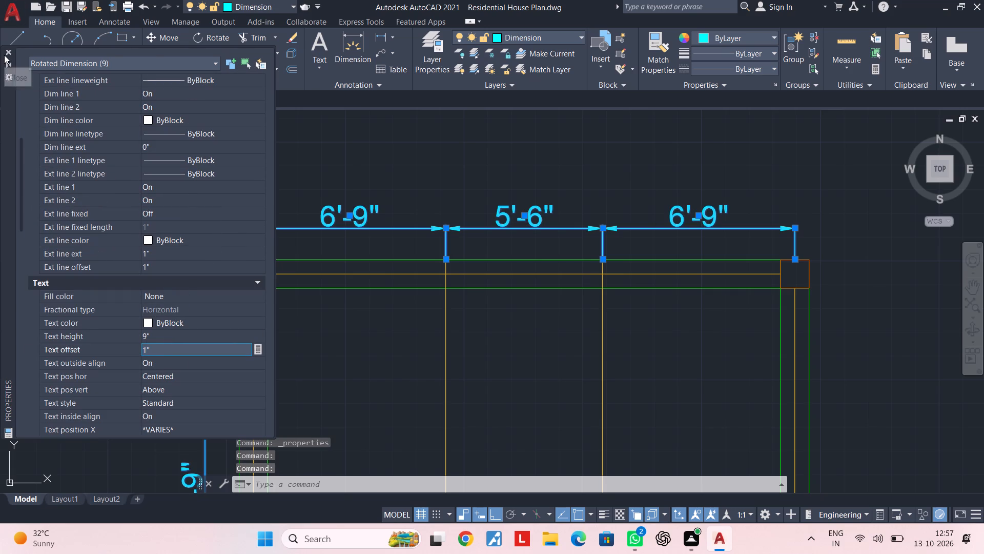
{"action": "left_click", "coordinate": [4, 54]}
{"action": "key", "text": "Escape"}
Fill the two top corner columns of the framing plan with the red diagonal-line hatch.
{"action": "scroll", "coordinate": [293, 173], "scroll_direction": "down", "scroll_amount": 3}
{"action": "middle_click_drag", "start_coordinate": [339, 200], "coordinate": [330, 196]}
{"action": "key", "text": "Escape"}
{"action": "middle_click_drag", "start_coordinate": [325, 230], "coordinate": [316, 212]}
{"action": "key", "text": "Escape"}
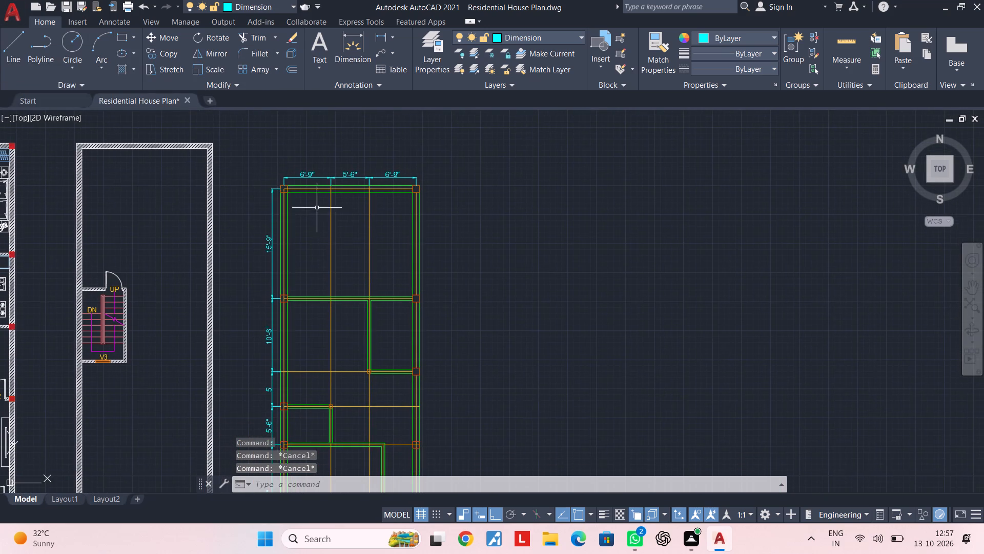
{"action": "key", "text": "Escape"}
{"action": "scroll", "coordinate": [270, 190], "scroll_direction": "up", "scroll_amount": 3}
{"action": "middle_click_drag", "start_coordinate": [389, 206], "coordinate": [315, 228]}
{"action": "key", "text": "Escape"}
{"action": "scroll", "coordinate": [231, 204], "scroll_direction": "up", "scroll_amount": 3}
{"action": "key", "text": "Escape"}
{"action": "middle_click_drag", "start_coordinate": [295, 201], "coordinate": [244, 215]}
{"action": "key", "text": "Escape"}
{"action": "key", "text": "Escape"}
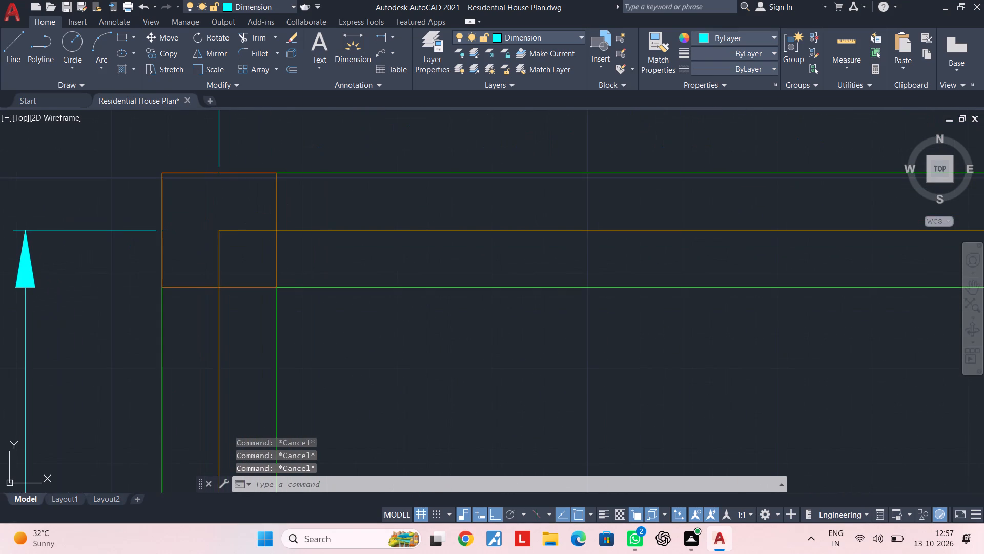
{"action": "type", "text": "h"}
{"action": "key", "text": "space"}
{"action": "left_click", "coordinate": [219, 210]}
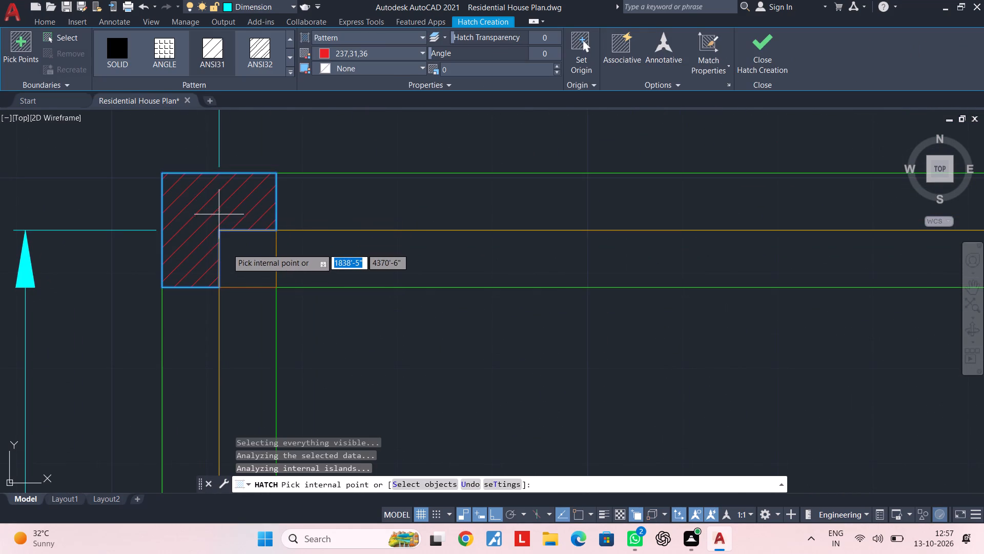
{"action": "left_click", "coordinate": [235, 252]}
{"action": "scroll", "coordinate": [375, 260], "scroll_direction": "down", "scroll_amount": 2}
{"action": "middle_click_drag", "start_coordinate": [373, 260], "coordinate": [27, 246]}
{"action": "middle_click_drag", "start_coordinate": [469, 247], "coordinate": [245, 250]}
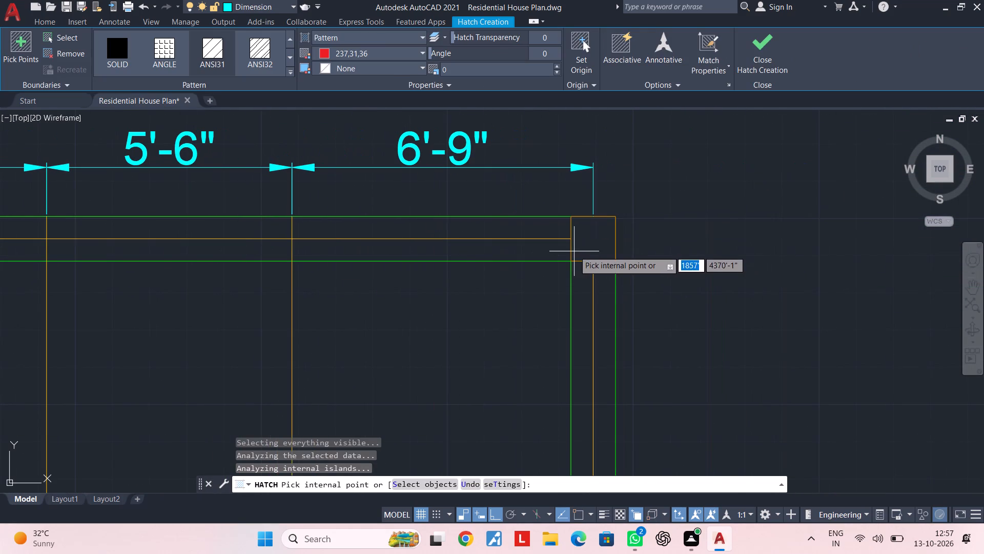
{"action": "left_click", "coordinate": [580, 248]}
Hatch the two right-hand columns at the lower ends of the 15'-9" and 10'-6" bays.
{"action": "scroll", "coordinate": [606, 278], "scroll_direction": "down", "scroll_amount": 3}
{"action": "middle_click_drag", "start_coordinate": [606, 278], "coordinate": [607, 189]}
{"action": "middle_click_drag", "start_coordinate": [621, 284], "coordinate": [621, 218]}
{"action": "scroll", "coordinate": [611, 293], "scroll_direction": "up", "scroll_amount": 3}
{"action": "left_click", "coordinate": [567, 256]}
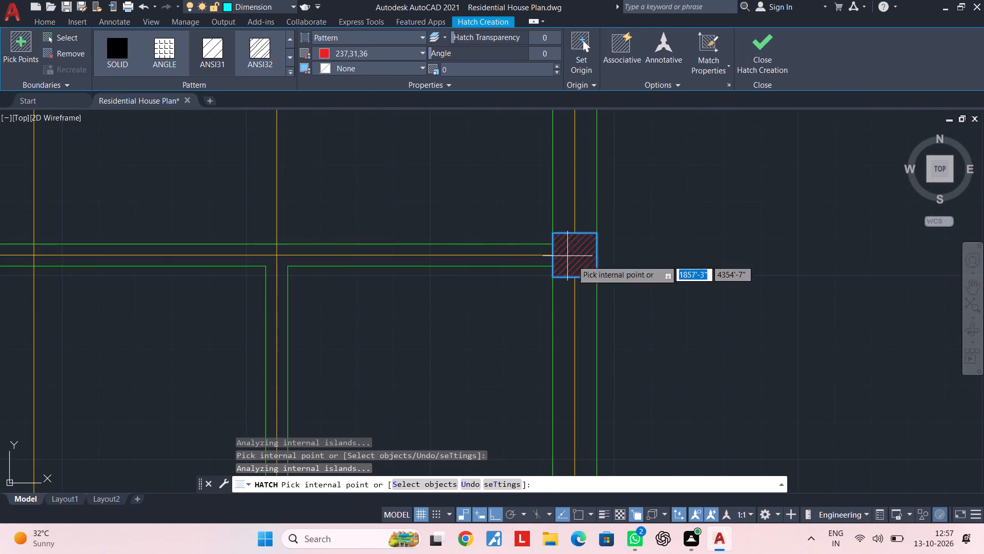
{"action": "scroll", "coordinate": [602, 293], "scroll_direction": "down", "scroll_amount": 3}
{"action": "middle_click_drag", "start_coordinate": [603, 300], "coordinate": [607, 234]}
{"action": "scroll", "coordinate": [626, 336], "scroll_direction": "up", "scroll_amount": 3}
{"action": "left_click", "coordinate": [532, 337]}
Hatch all four quarters of the small inner wall corner at the bottom of the 10'-6" bay.
{"action": "scroll", "coordinate": [528, 349], "scroll_direction": "down", "scroll_amount": 3}
{"action": "middle_click_drag", "start_coordinate": [532, 346], "coordinate": [607, 294]}
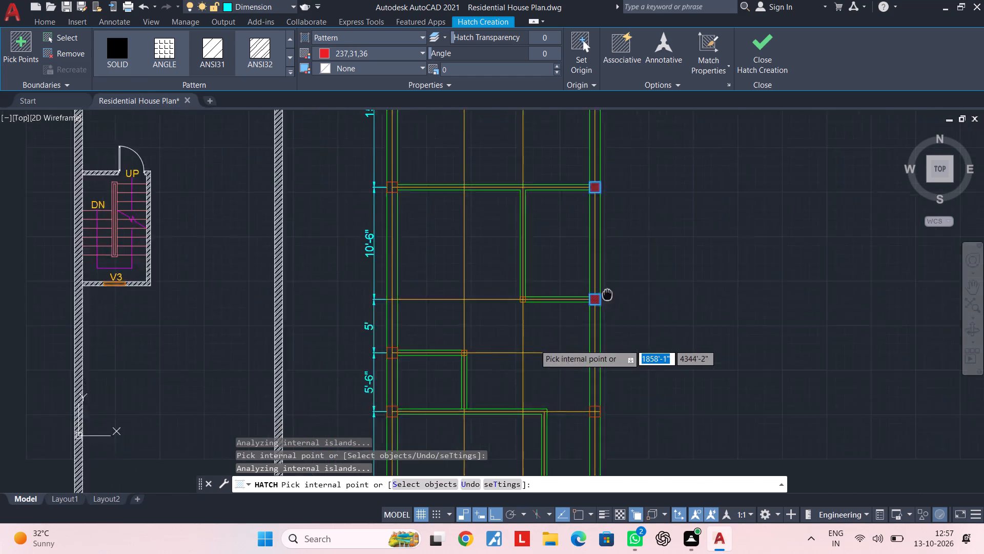
{"action": "middle_click_drag", "start_coordinate": [607, 294], "coordinate": [623, 283]}
{"action": "scroll", "coordinate": [540, 275], "scroll_direction": "up", "scroll_amount": 6}
{"action": "left_click", "coordinate": [522, 269]}
{"action": "left_click", "coordinate": [562, 269]}
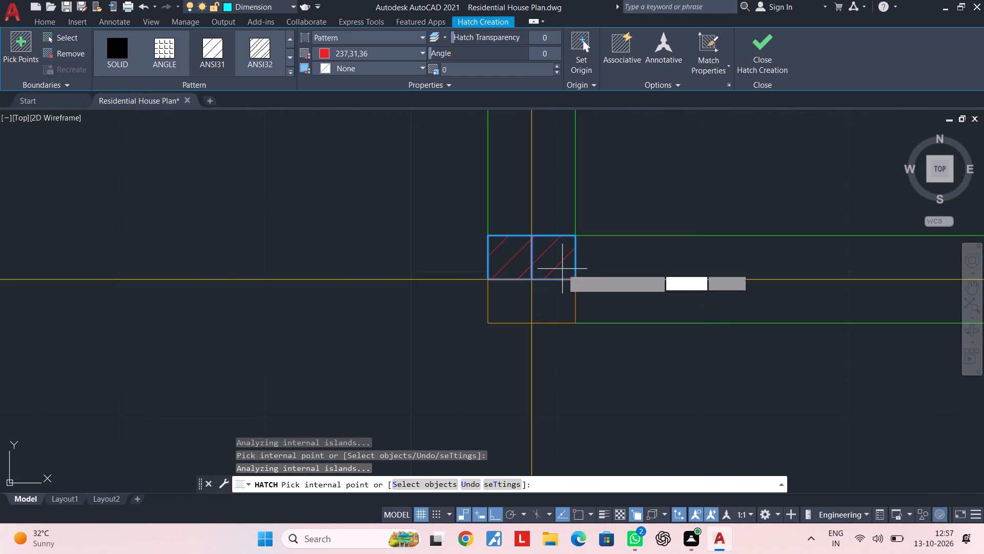
{"action": "left_click", "coordinate": [559, 308]}
{"action": "left_click", "coordinate": [505, 297]}
Hatch all four quarters of the small inner wall corner at the bottom of the 5' bay.
{"action": "scroll", "coordinate": [551, 325], "scroll_direction": "down", "scroll_amount": 4}
{"action": "middle_click_drag", "start_coordinate": [560, 316], "coordinate": [589, 246]}
{"action": "middle_click_drag", "start_coordinate": [553, 321], "coordinate": [597, 241]}
{"action": "scroll", "coordinate": [493, 302], "scroll_direction": "up", "scroll_amount": 1}
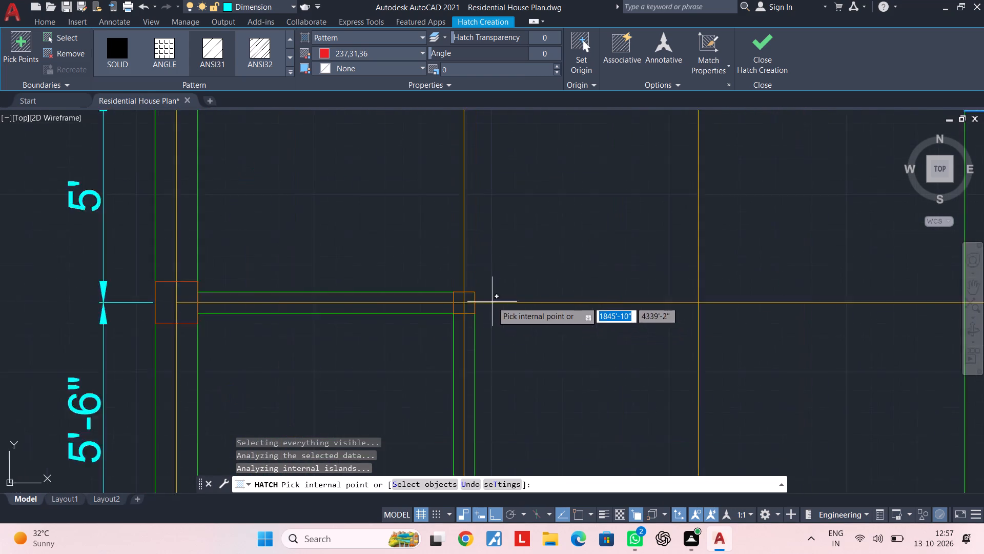
{"action": "scroll", "coordinate": [492, 302], "scroll_direction": "up", "scroll_amount": 2}
{"action": "left_click", "coordinate": [411, 295]}
{"action": "left_click", "coordinate": [444, 297]}
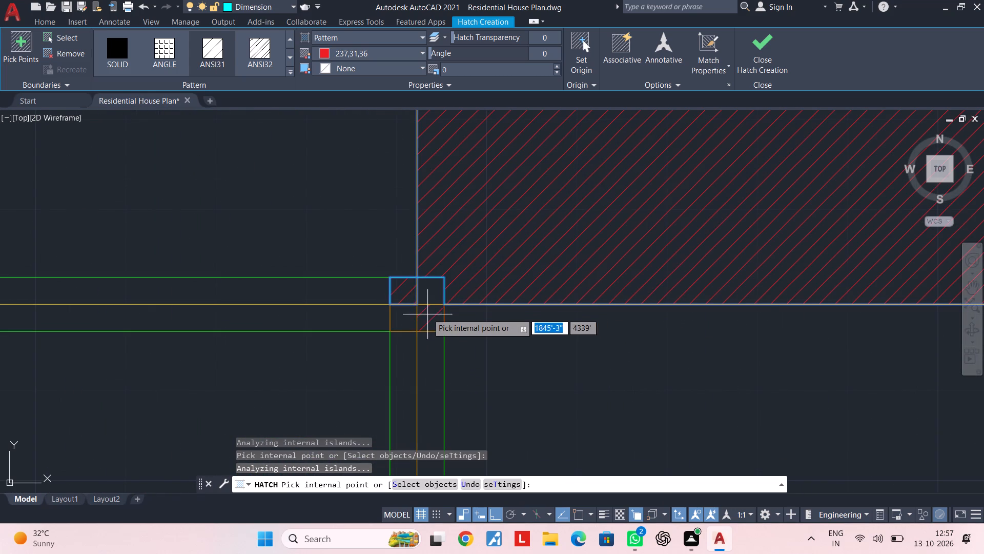
{"action": "left_click", "coordinate": [427, 299]}
{"action": "left_click", "coordinate": [408, 320]}
{"action": "left_click", "coordinate": [440, 320]}
Hatch the two left-hand columns at the upper and lower ends of the 5'-6" bay.
{"action": "scroll", "coordinate": [429, 332], "scroll_direction": "down", "scroll_amount": 4}
{"action": "middle_click_drag", "start_coordinate": [434, 337], "coordinate": [447, 299]}
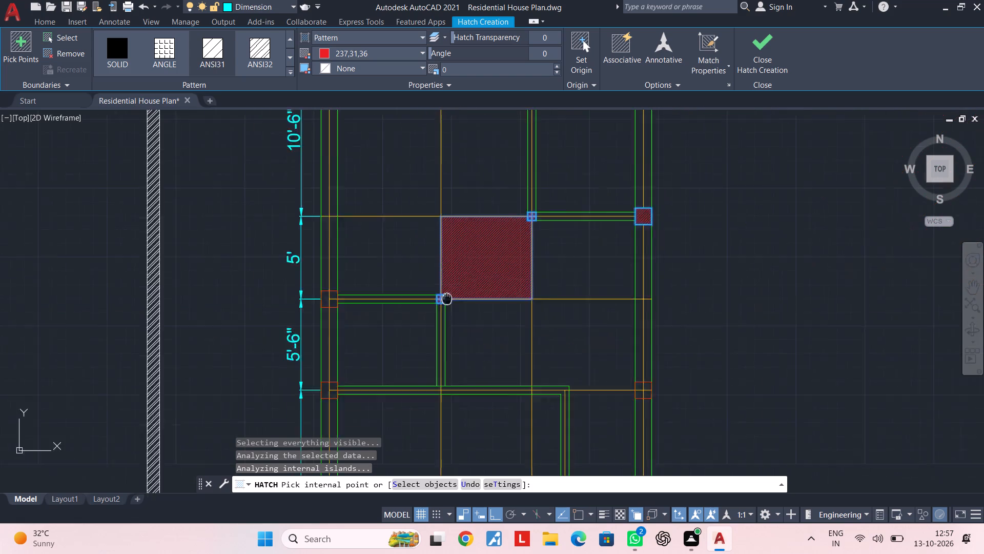
{"action": "middle_click_drag", "start_coordinate": [447, 299], "coordinate": [456, 280]}
{"action": "scroll", "coordinate": [344, 271], "scroll_direction": "up", "scroll_amount": 3}
{"action": "left_click", "coordinate": [343, 272]}
{"action": "left_click", "coordinate": [307, 274]}
{"action": "left_click", "coordinate": [348, 301]}
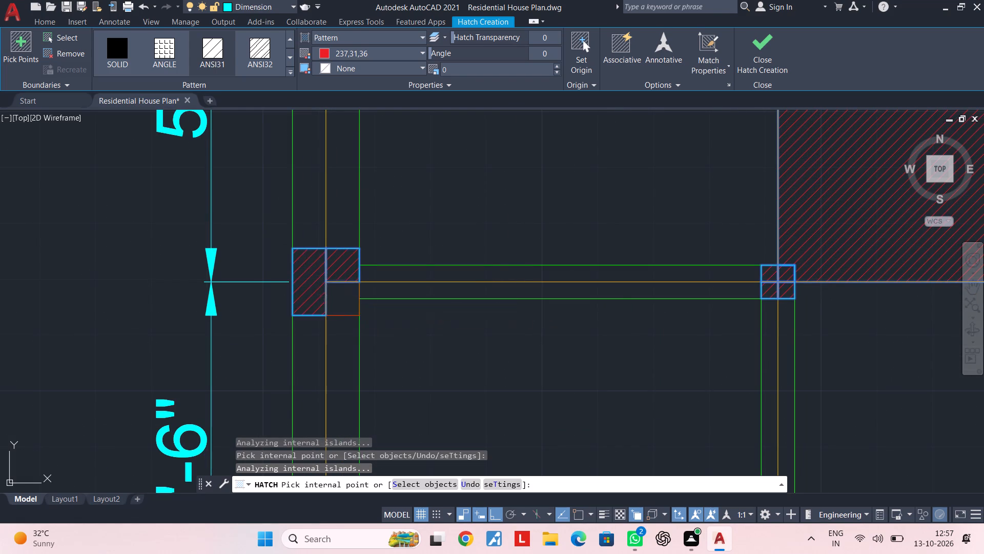
{"action": "scroll", "coordinate": [340, 316], "scroll_direction": "down", "scroll_amount": 2}
{"action": "middle_click_drag", "start_coordinate": [340, 317], "coordinate": [370, 242]}
{"action": "middle_click_drag", "start_coordinate": [371, 312], "coordinate": [384, 148]}
{"action": "left_click", "coordinate": [357, 284]}
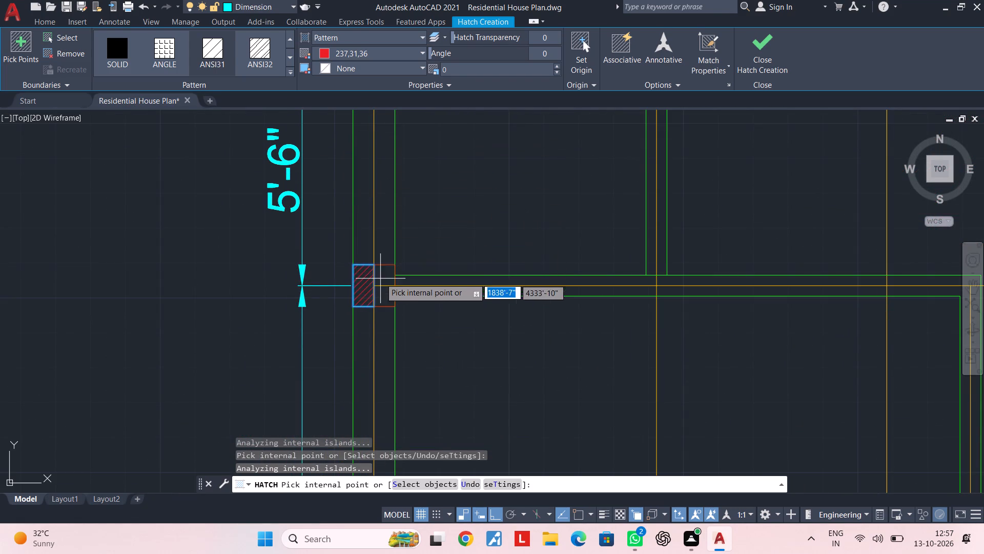
{"action": "left_click", "coordinate": [389, 274]}
{"action": "left_click", "coordinate": [386, 300]}
Hatch the two left-hand columns at the upper and lower ends of the 5'-9" bay.
{"action": "scroll", "coordinate": [396, 309], "scroll_direction": "down", "scroll_amount": 3}
{"action": "middle_click_drag", "start_coordinate": [399, 272], "coordinate": [399, 203]}
{"action": "middle_click_drag", "start_coordinate": [391, 347], "coordinate": [390, 254]}
{"action": "scroll", "coordinate": [392, 303], "scroll_direction": "up", "scroll_amount": 2}
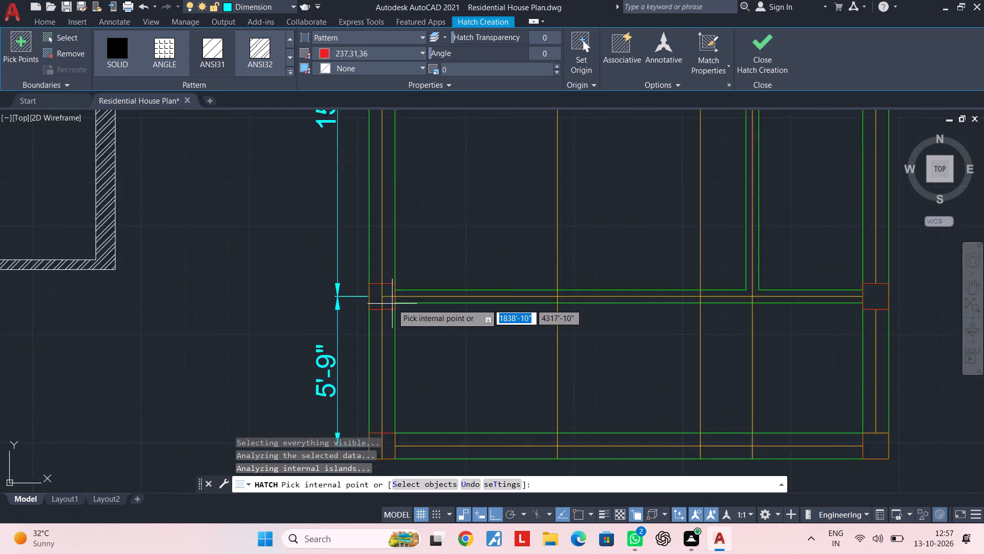
{"action": "scroll", "coordinate": [392, 304], "scroll_direction": "up", "scroll_amount": 4}
{"action": "left_click", "coordinate": [380, 267]}
{"action": "left_click", "coordinate": [383, 336]}
{"action": "left_click", "coordinate": [326, 304]}
{"action": "scroll", "coordinate": [372, 344], "scroll_direction": "down", "scroll_amount": 4}
{"action": "middle_click_drag", "start_coordinate": [380, 323], "coordinate": [391, 222]}
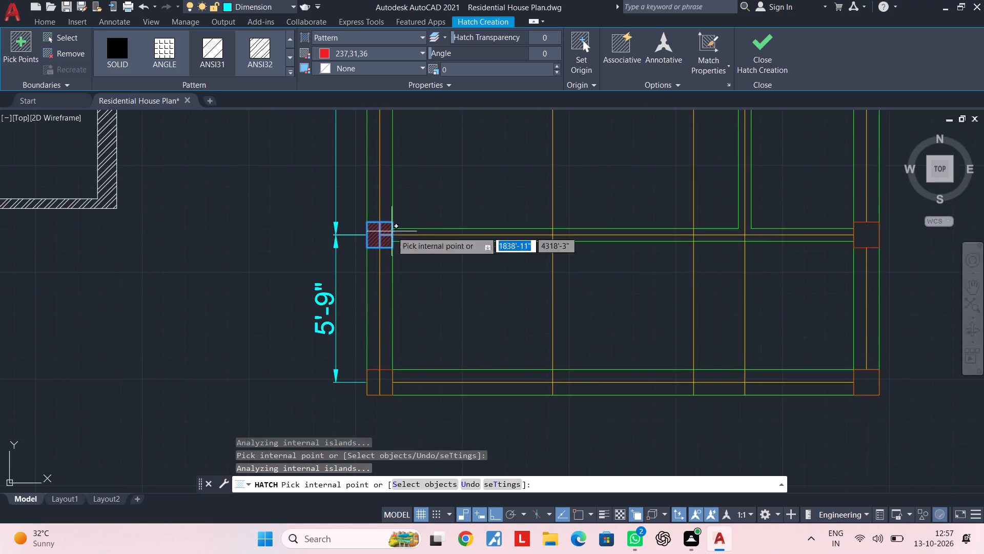
{"action": "middle_click_drag", "start_coordinate": [401, 342], "coordinate": [401, 264]}
{"action": "scroll", "coordinate": [382, 319], "scroll_direction": "up", "scroll_amount": 2}
{"action": "left_click", "coordinate": [386, 285]}
{"action": "left_click", "coordinate": [351, 285]}
Hatch the bottom-right corner column and the right-hand column at the top of the 5'-9" bay.
{"action": "scroll", "coordinate": [557, 310], "scroll_direction": "down", "scroll_amount": 3}
{"action": "middle_click_drag", "start_coordinate": [568, 310], "coordinate": [390, 297]}
{"action": "middle_click_drag", "start_coordinate": [649, 307], "coordinate": [532, 309]}
{"action": "scroll", "coordinate": [543, 294], "scroll_direction": "up", "scroll_amount": 3}
{"action": "left_click", "coordinate": [476, 286]}
{"action": "scroll", "coordinate": [493, 276], "scroll_direction": "down", "scroll_amount": 2}
{"action": "middle_click_drag", "start_coordinate": [496, 276], "coordinate": [513, 413]}
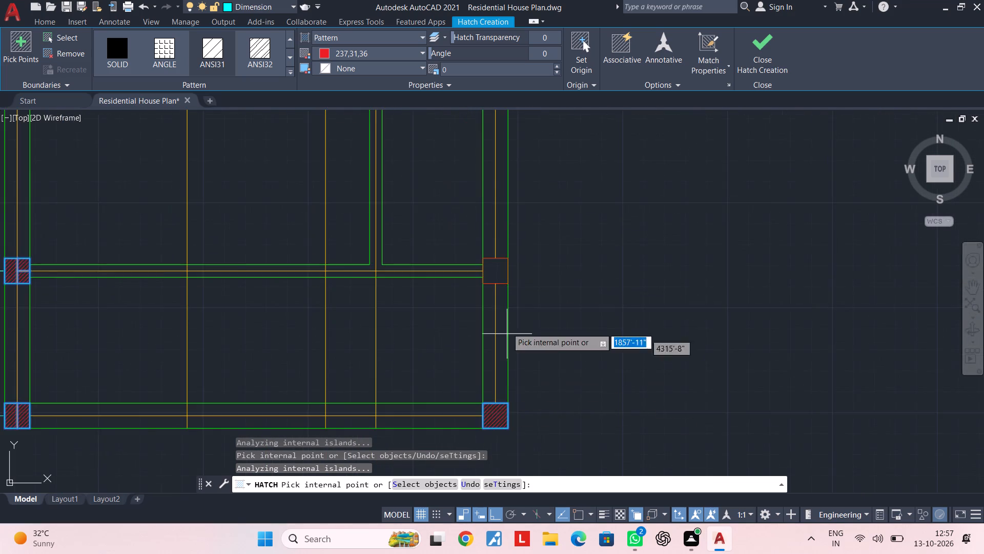
{"action": "scroll", "coordinate": [506, 304], "scroll_direction": "up", "scroll_amount": 1}
{"action": "left_click", "coordinate": [490, 253]}
Hatch all four quarters of the right-hand column at the bottom of the 5'-6" bay and end the hatching.
{"action": "scroll", "coordinate": [492, 258], "scroll_direction": "down", "scroll_amount": 3}
{"action": "middle_click_drag", "start_coordinate": [495, 265], "coordinate": [503, 520]}
{"action": "scroll", "coordinate": [502, 350], "scroll_direction": "up", "scroll_amount": 3}
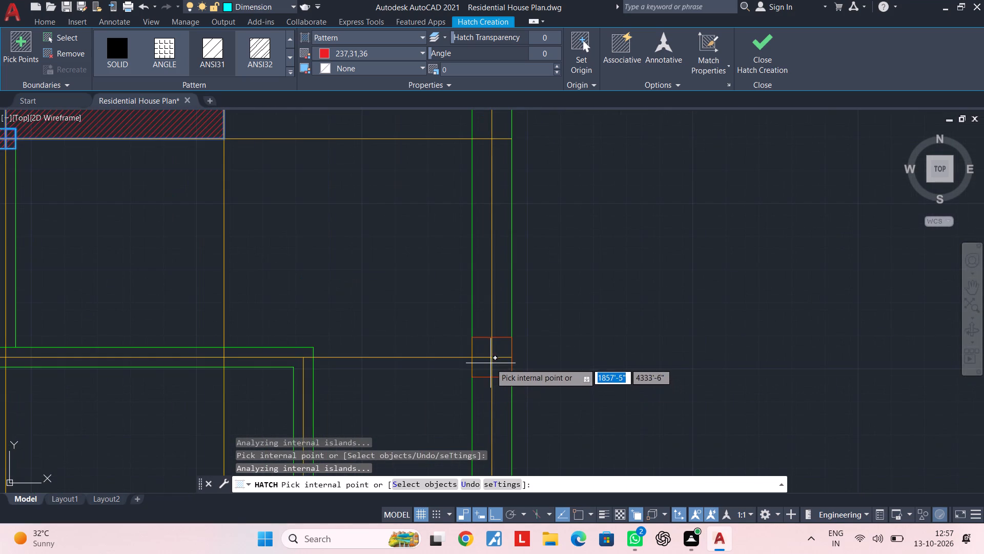
{"action": "left_click", "coordinate": [487, 364]}
{"action": "left_click", "coordinate": [501, 348]}
{"action": "left_click", "coordinate": [480, 351]}
{"action": "left_click", "coordinate": [501, 368]}
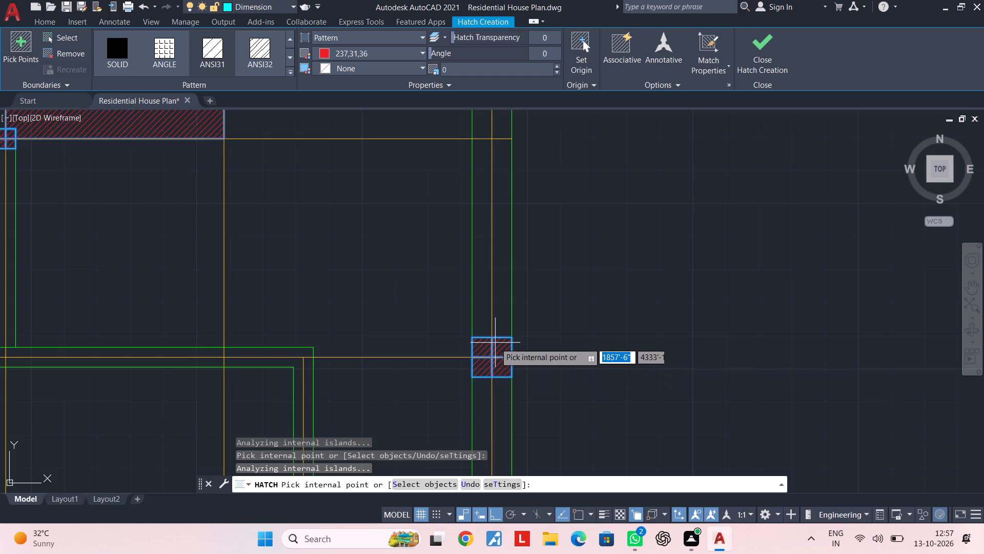
{"action": "scroll", "coordinate": [495, 341], "scroll_direction": "down", "scroll_amount": 1}
{"action": "middle_click_drag", "start_coordinate": [500, 344], "coordinate": [522, 480]}
{"action": "scroll", "coordinate": [521, 307], "scroll_direction": "down", "scroll_amount": 2}
{"action": "middle_click_drag", "start_coordinate": [521, 308], "coordinate": [533, 391]}
{"action": "key", "text": "Escape"}
{"action": "key", "text": "Escape"}
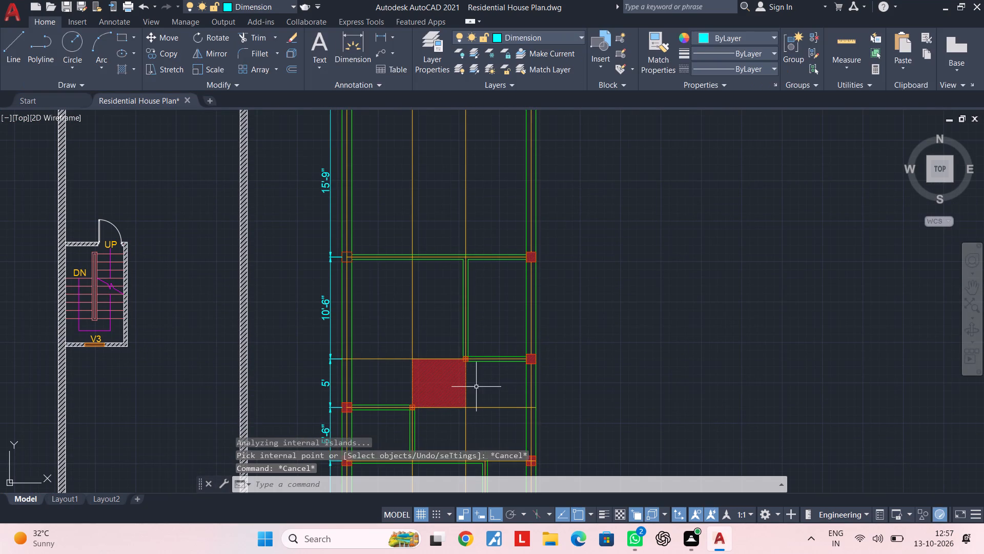
Erase the stray hatch filling the central square of the 5' bay.
{"action": "left_click", "coordinate": [456, 390]}
{"action": "key", "text": "Delete"}
{"action": "key", "text": "Escape"}
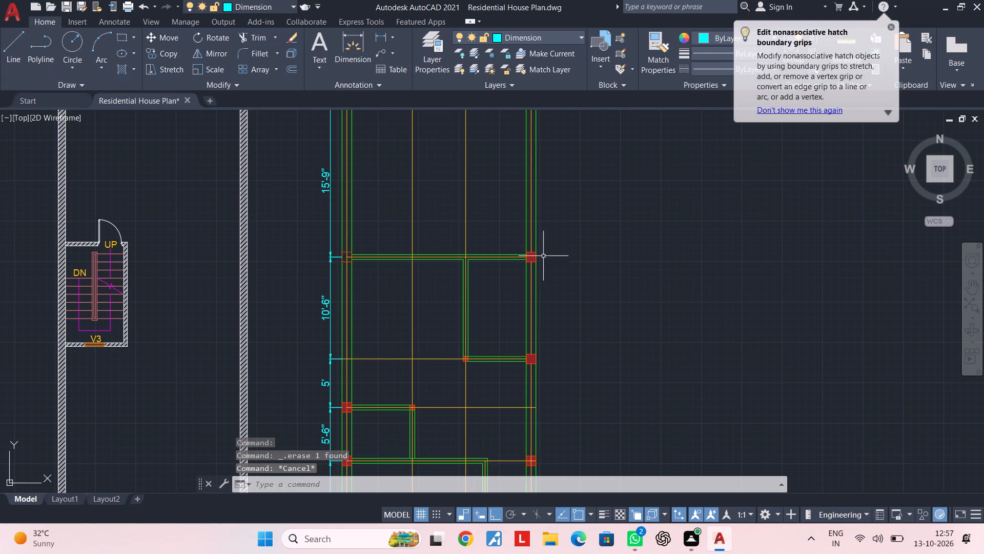
Review the hatched framing plan as a whole and its placement beside the floor plans.
{"action": "scroll", "coordinate": [511, 232], "scroll_direction": "down", "scroll_amount": 1}
{"action": "middle_click_drag", "start_coordinate": [510, 243], "coordinate": [513, 307]}
{"action": "key", "text": "Escape"}
{"action": "middle_click_drag", "start_coordinate": [502, 303], "coordinate": [499, 255]}
{"action": "key", "text": "Escape"}
{"action": "key", "text": "Escape"}
{"action": "key", "text": "Escape"}
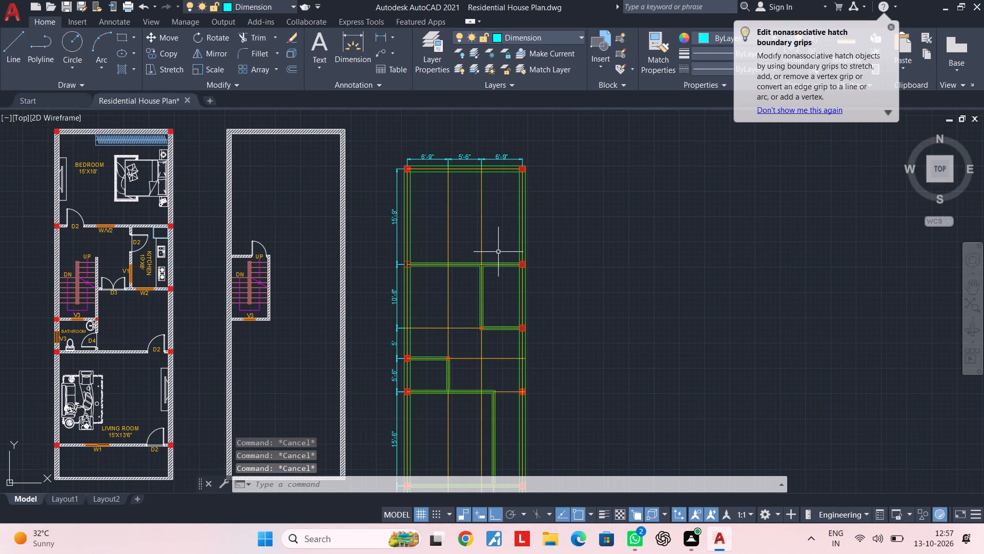
{"action": "middle_click_drag", "start_coordinate": [498, 252], "coordinate": [489, 215]}
{"action": "scroll", "coordinate": [497, 230], "scroll_direction": "down", "scroll_amount": 1}
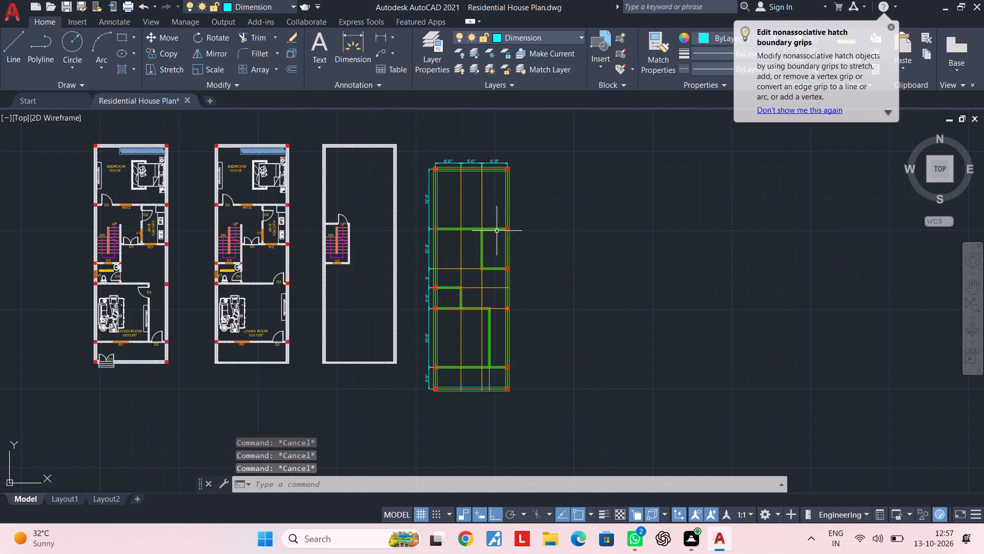
{"action": "middle_click_drag", "start_coordinate": [497, 232], "coordinate": [466, 203]}
{"action": "scroll", "coordinate": [462, 199], "scroll_direction": "down", "scroll_amount": 1}
{"action": "middle_click_drag", "start_coordinate": [462, 199], "coordinate": [447, 261]}
{"action": "scroll", "coordinate": [355, 231], "scroll_direction": "up", "scroll_amount": 2}
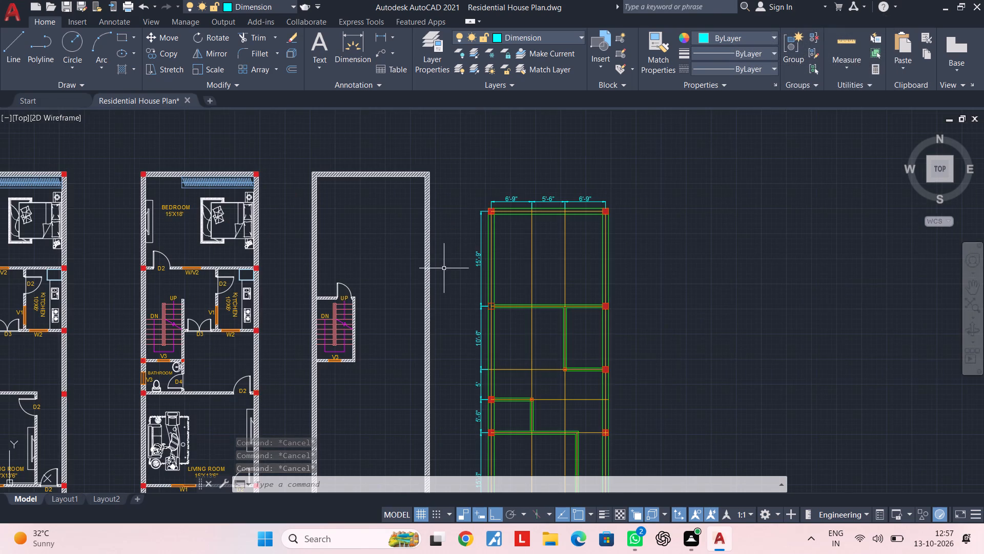
{"action": "middle_click_drag", "start_coordinate": [442, 267], "coordinate": [387, 254]}
{"action": "scroll", "coordinate": [500, 301], "scroll_direction": "down", "scroll_amount": 1}
{"action": "middle_click_drag", "start_coordinate": [496, 300], "coordinate": [416, 256]}
{"action": "middle_click_drag", "start_coordinate": [417, 259], "coordinate": [406, 270]}
{"action": "key", "text": "Escape"}
{"action": "key", "text": "Escape"}
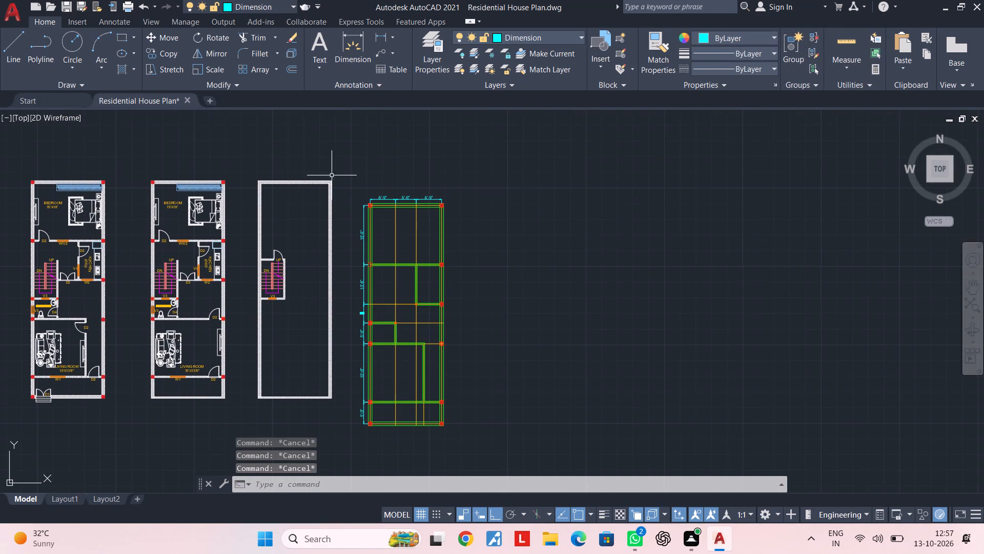
{"action": "key", "text": "Escape"}
Copy the complete framing plan with its dimensions horizontally into the empty area to its right.
{"action": "left_click", "coordinate": [345, 178]}
{"action": "left_click", "coordinate": [498, 459]}
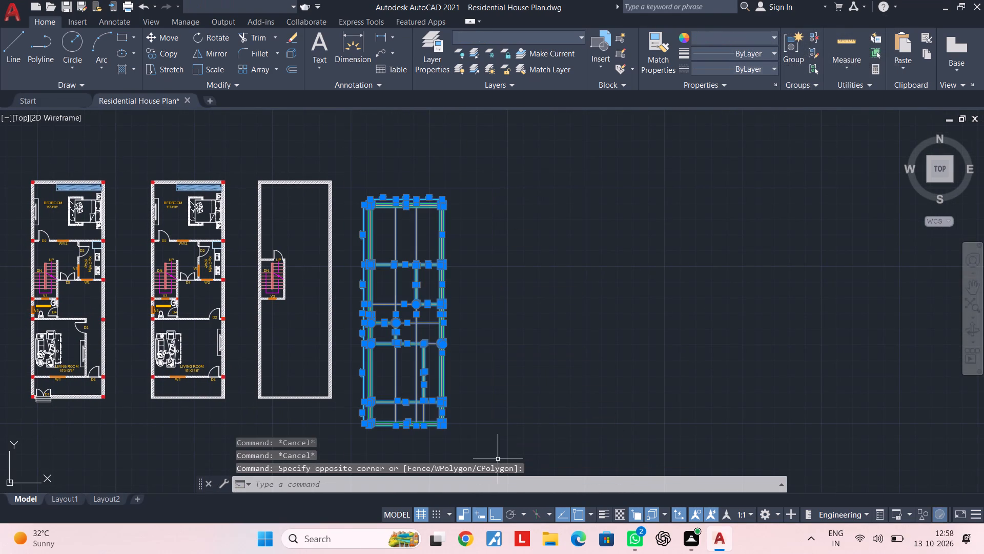
{"action": "key", "text": "c"}
{"action": "key", "text": "o"}
{"action": "key", "text": "space"}
{"action": "left_click", "coordinate": [471, 435]}
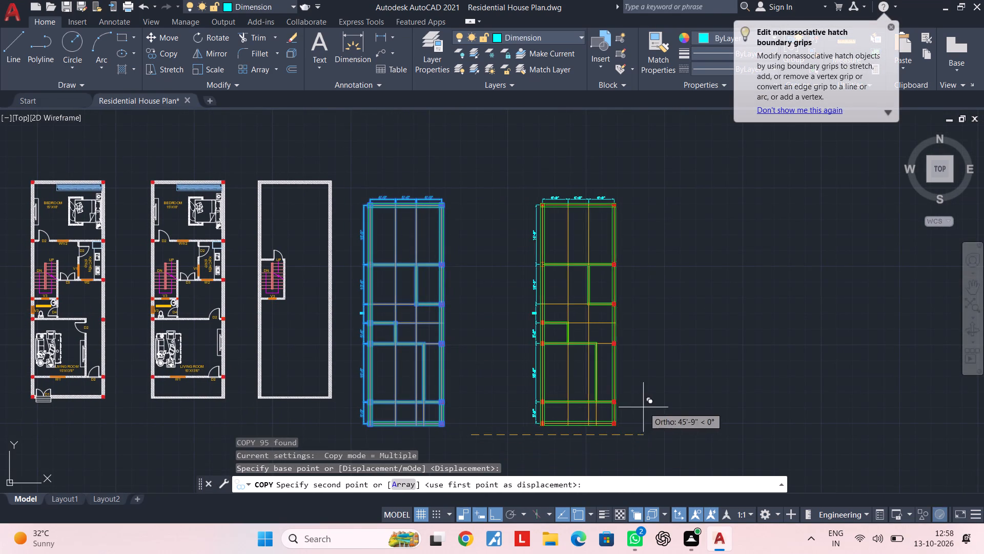
{"action": "left_click", "coordinate": [682, 404]}
{"action": "key", "text": "Escape"}
{"action": "key", "text": "Escape"}
{"action": "left_click", "coordinate": [481, 101]}
{"action": "key", "text": "Escape"}
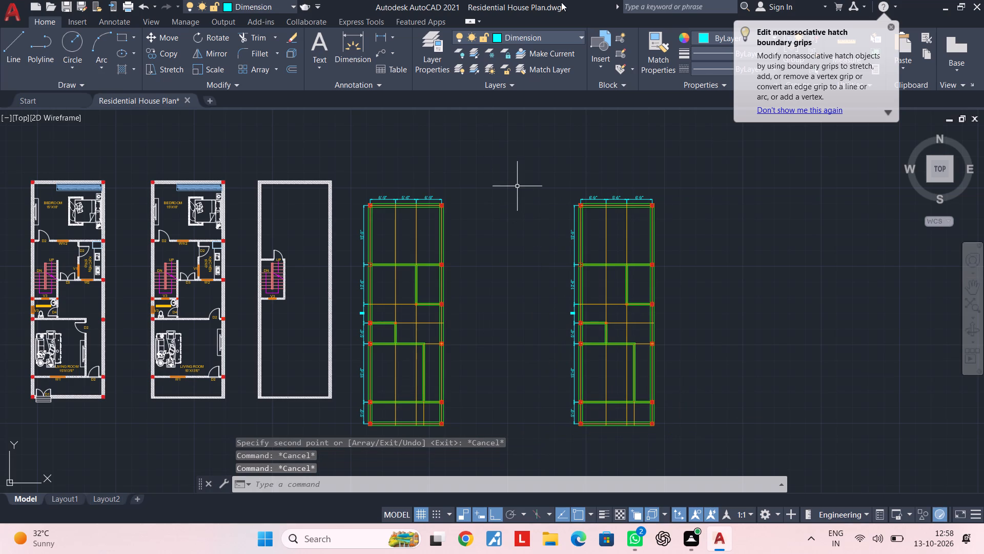
Erase the original framing plan next to the staircase outline plan, keeping only the copy.
{"action": "left_click", "coordinate": [497, 159]}
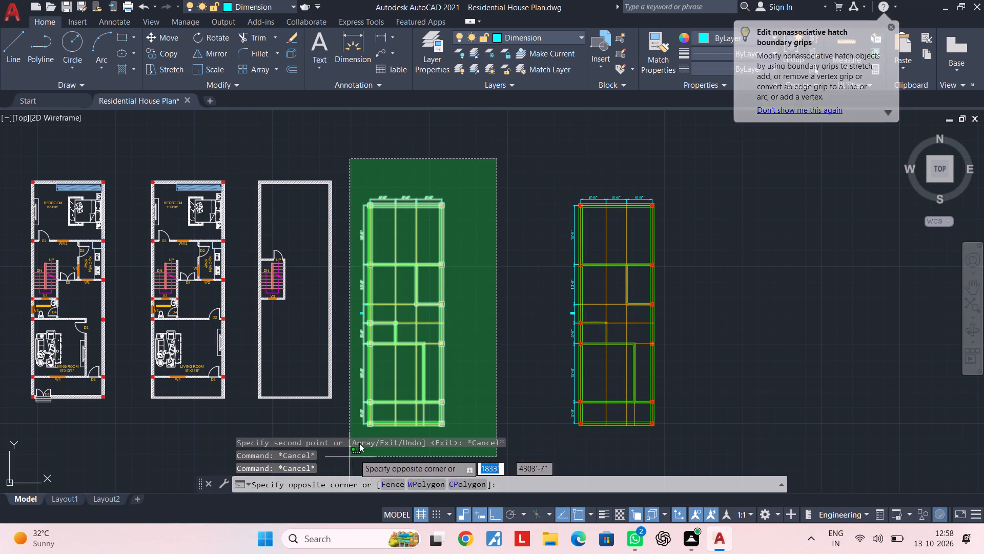
{"action": "left_click", "coordinate": [351, 436]}
{"action": "key", "text": "Delete"}
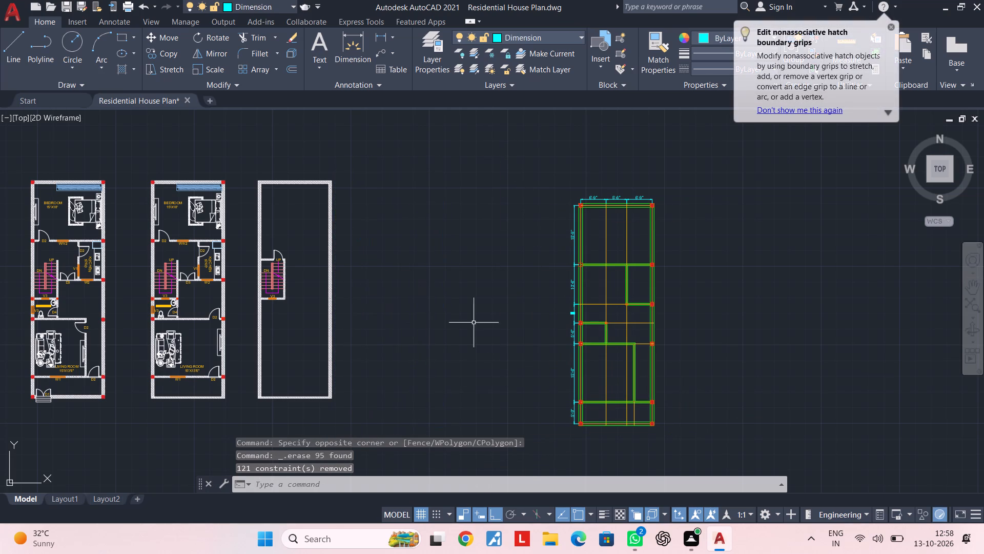
Copy the complete framing plan with its dimensions horizontally into the gap between the staircase outline plan and the existing framing plan.
{"action": "left_click", "coordinate": [554, 175]}
{"action": "left_click", "coordinate": [702, 438]}
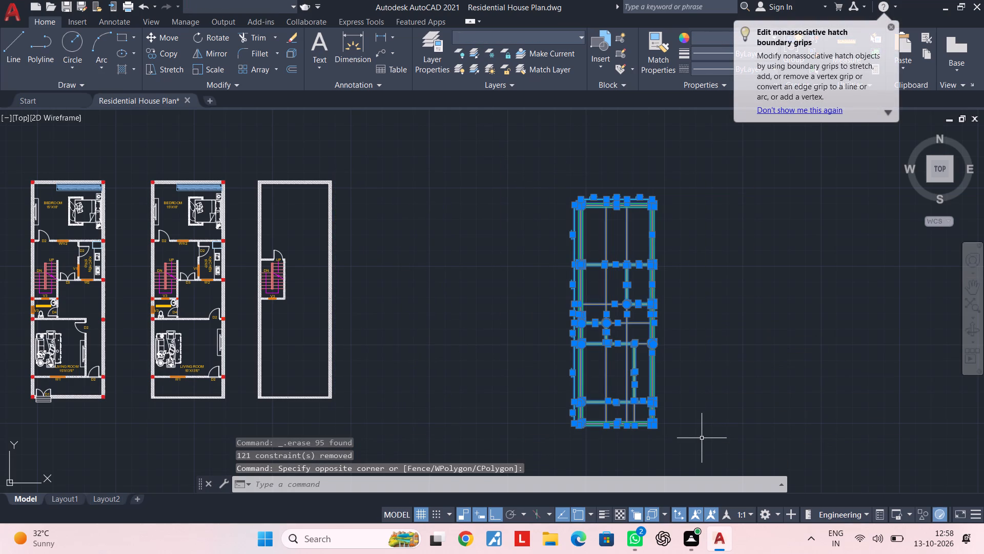
{"action": "type", "text": "co"}
{"action": "key", "text": "space"}
{"action": "left_click", "coordinate": [695, 427]}
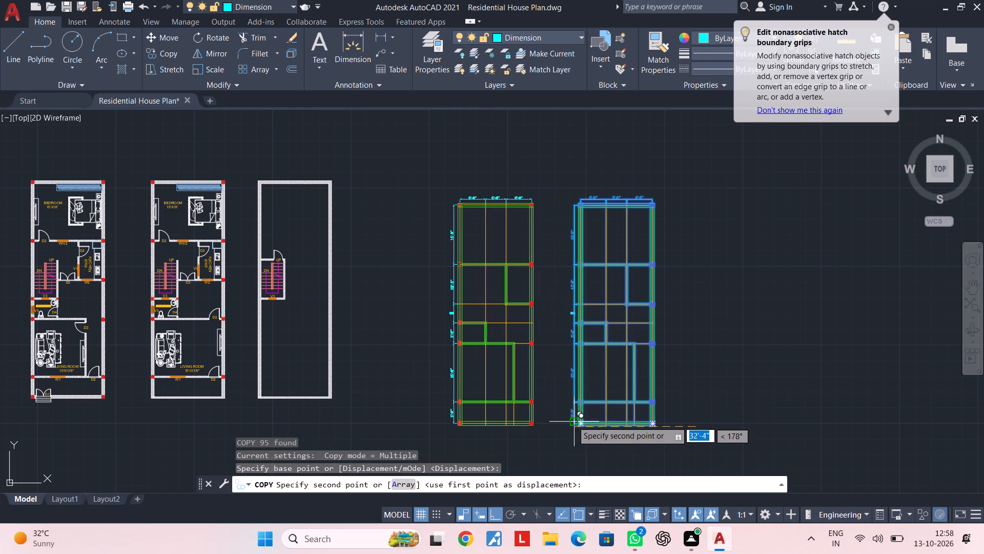
{"action": "left_click", "coordinate": [517, 417]}
{"action": "key", "text": "Escape"}
{"action": "key", "text": "Escape"}
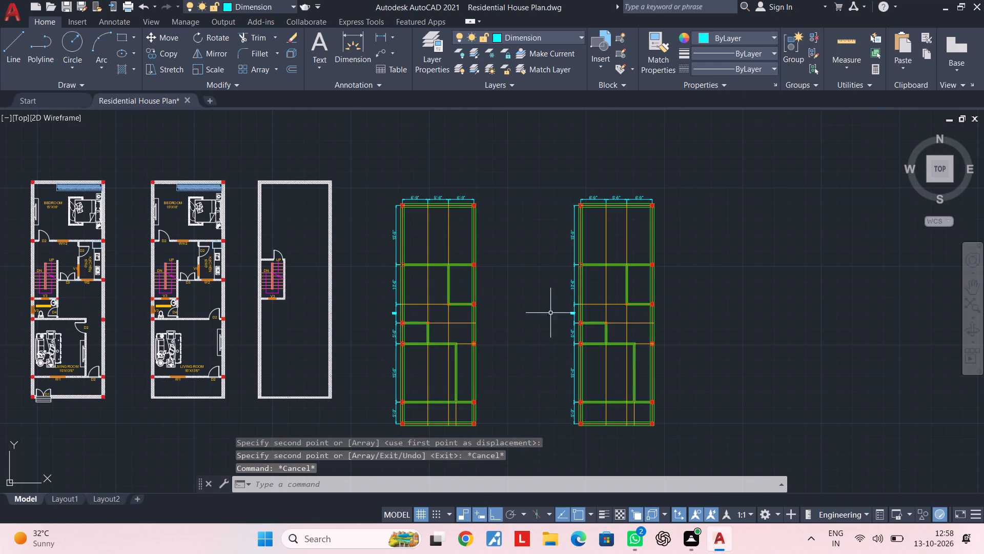
{"action": "key", "text": "Escape"}
{"action": "left_click_drag", "start_coordinate": [549, 121], "coordinate": [549, 126]}
{"action": "key", "text": "Escape"}
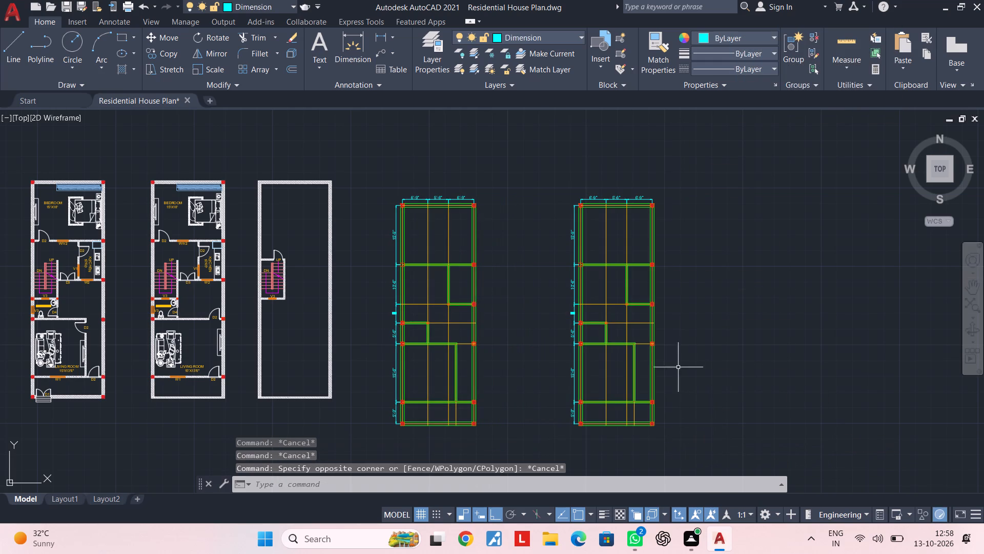
Examine the columns, beam lines and dimensions in the upper part of the two framing plans.
{"action": "middle_click_drag", "start_coordinate": [505, 238], "coordinate": [501, 255]}
{"action": "scroll", "coordinate": [505, 238], "scroll_direction": "down", "scroll_amount": 1}
{"action": "key", "text": "Escape"}
{"action": "key", "text": "Escape"}
{"action": "scroll", "coordinate": [452, 214], "scroll_direction": "up", "scroll_amount": 3}
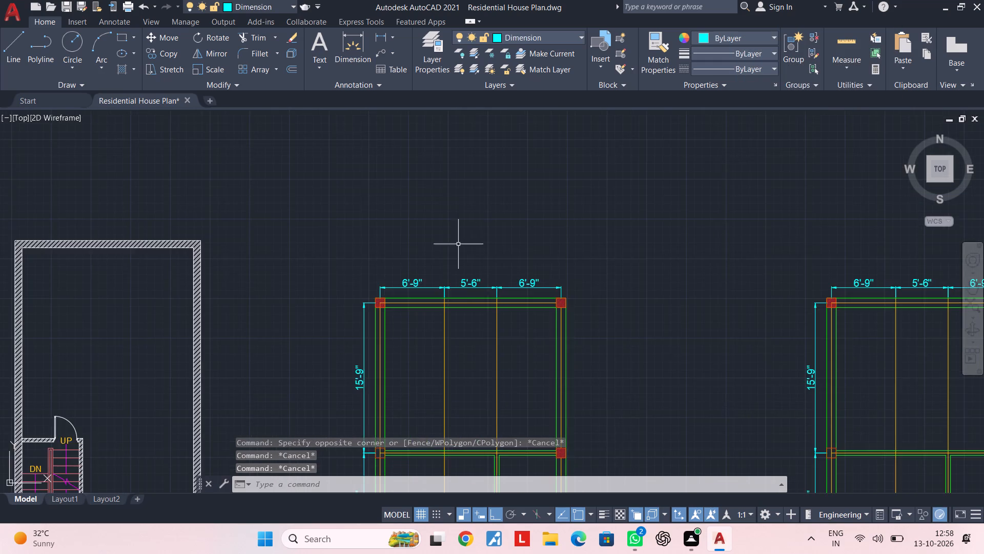
{"action": "middle_click_drag", "start_coordinate": [467, 275], "coordinate": [418, 150]}
{"action": "key", "text": "Escape"}
{"action": "key", "text": "Escape"}
{"action": "key", "text": "Escape"}
{"action": "middle_click_drag", "start_coordinate": [415, 228], "coordinate": [416, 224]}
{"action": "key", "text": "Escape"}
{"action": "key", "text": "Escape"}
{"action": "key", "text": "Escape"}
{"action": "middle_click_drag", "start_coordinate": [412, 122], "coordinate": [376, 330]}
{"action": "key", "text": "Escape"}
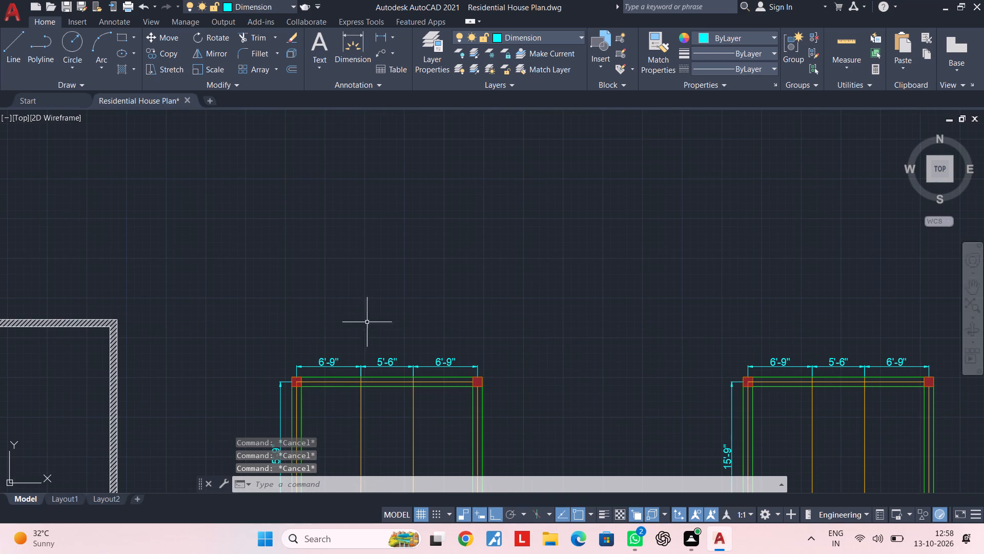
{"action": "key", "text": "Escape"}
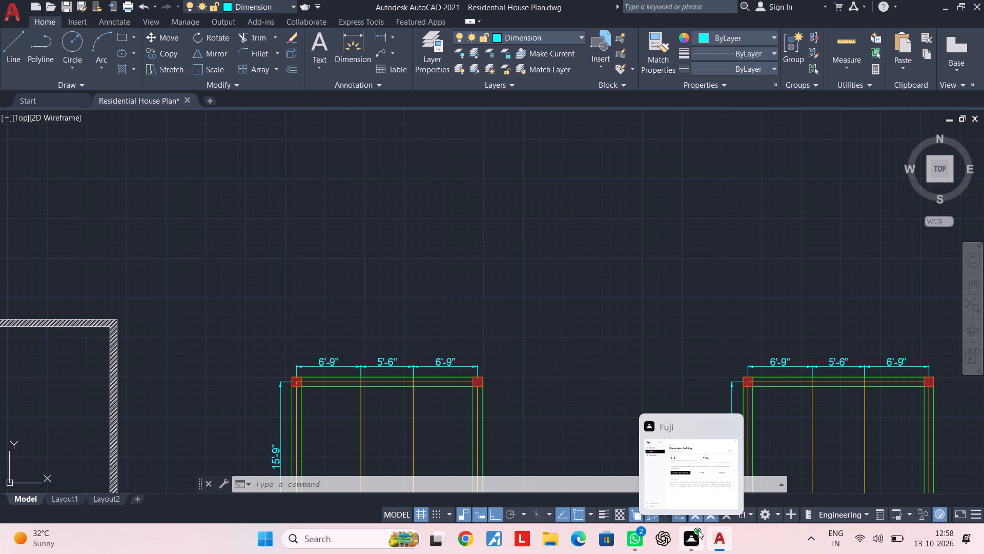
{"action": "middle_click_drag", "start_coordinate": [549, 400], "coordinate": [507, 178]}
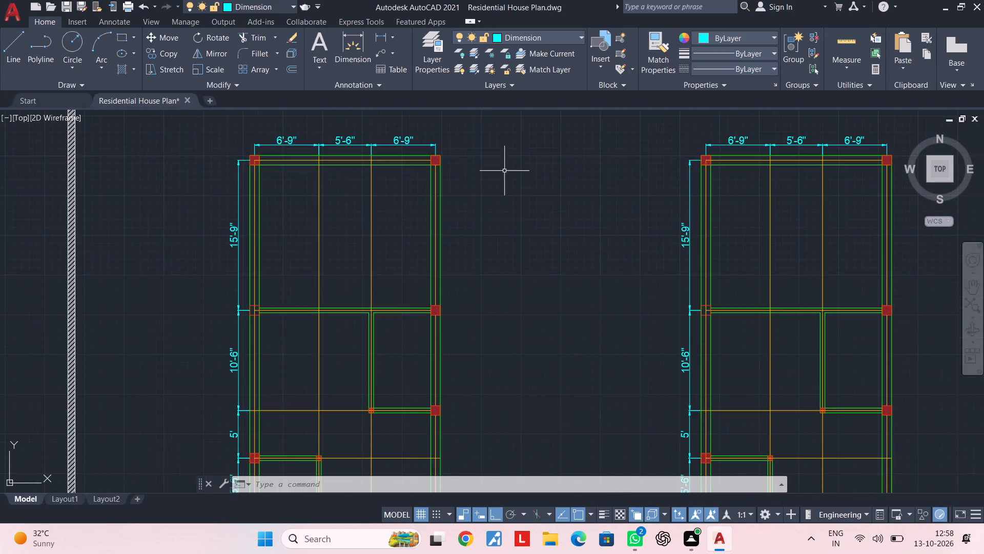
{"action": "scroll", "coordinate": [477, 305], "scroll_direction": "down", "scroll_amount": 1}
{"action": "middle_click_drag", "start_coordinate": [476, 307], "coordinate": [473, 314]}
{"action": "middle_click_drag", "start_coordinate": [435, 293], "coordinate": [452, 248]}
{"action": "key", "text": "Escape"}
{"action": "key", "text": "Escape"}
{"action": "key", "text": "Escape"}
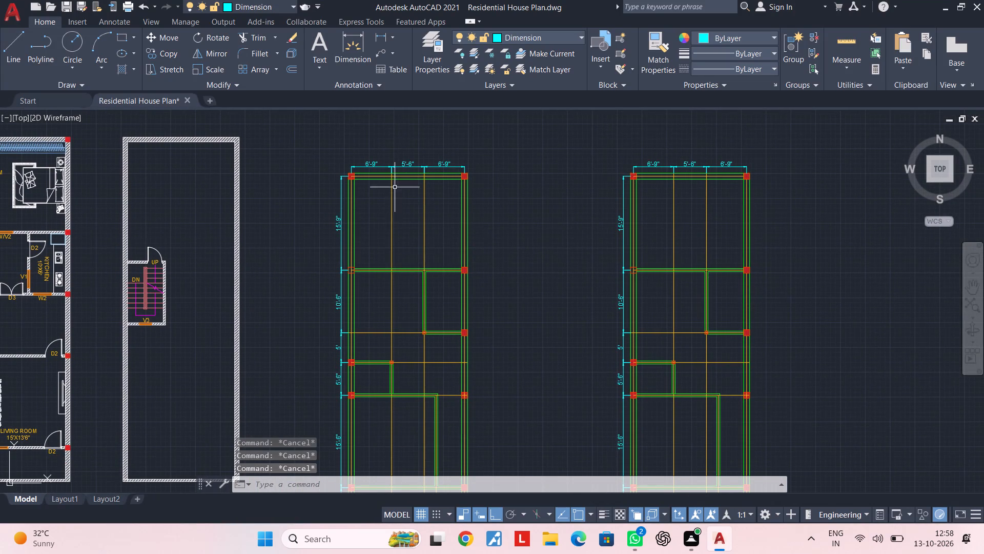
{"action": "scroll", "coordinate": [395, 184], "scroll_direction": "up", "scroll_amount": 3}
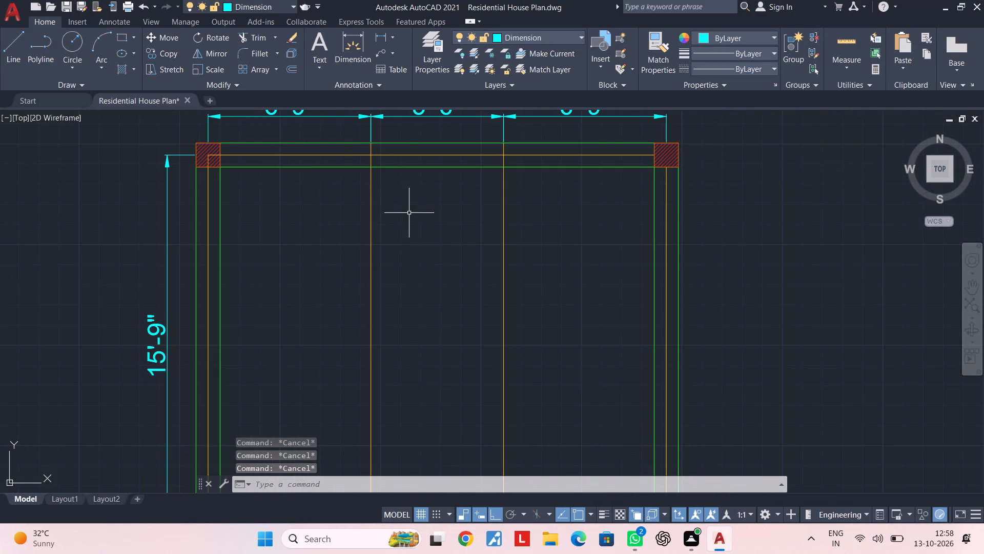
{"action": "scroll", "coordinate": [410, 214], "scroll_direction": "down", "scroll_amount": 2}
{"action": "middle_click_drag", "start_coordinate": [410, 215], "coordinate": [353, 228]}
{"action": "key", "text": "Escape"}
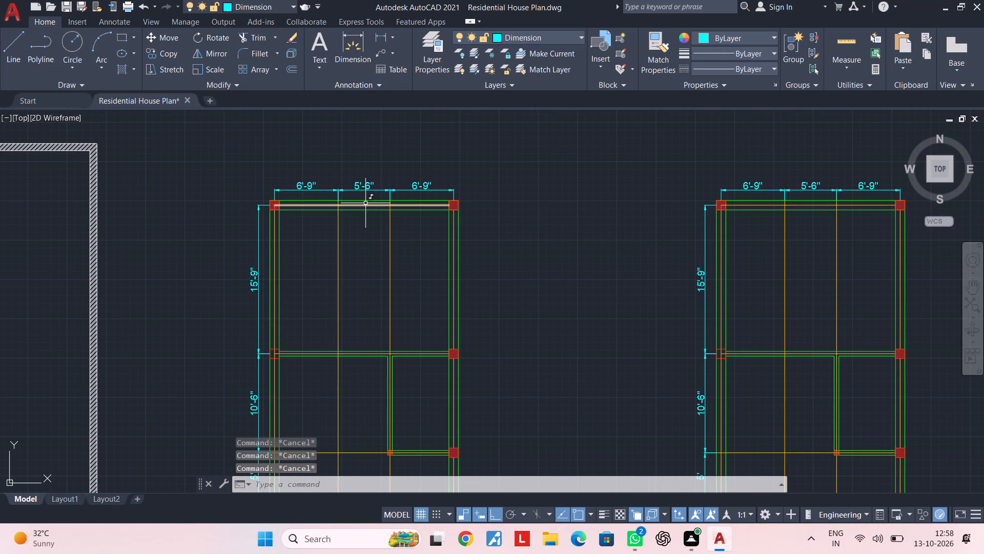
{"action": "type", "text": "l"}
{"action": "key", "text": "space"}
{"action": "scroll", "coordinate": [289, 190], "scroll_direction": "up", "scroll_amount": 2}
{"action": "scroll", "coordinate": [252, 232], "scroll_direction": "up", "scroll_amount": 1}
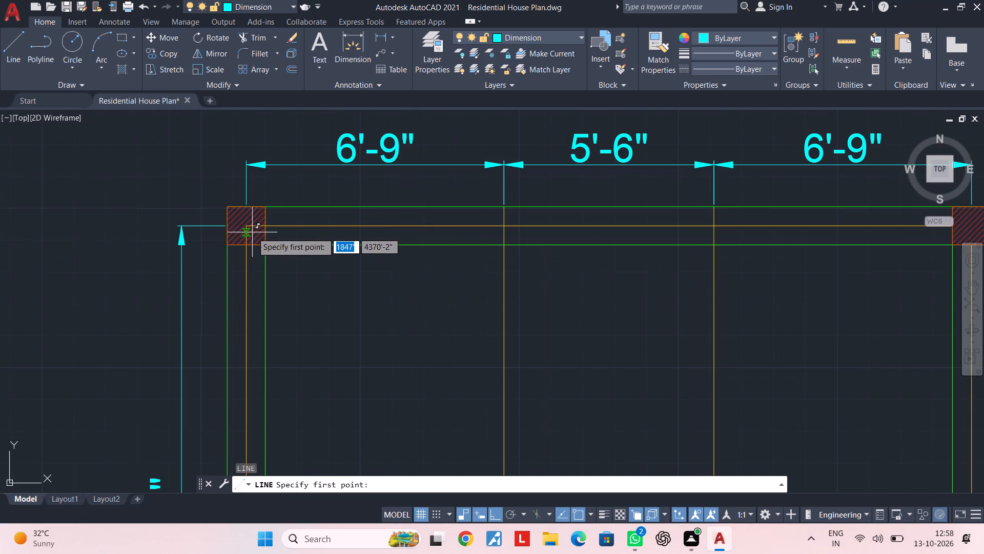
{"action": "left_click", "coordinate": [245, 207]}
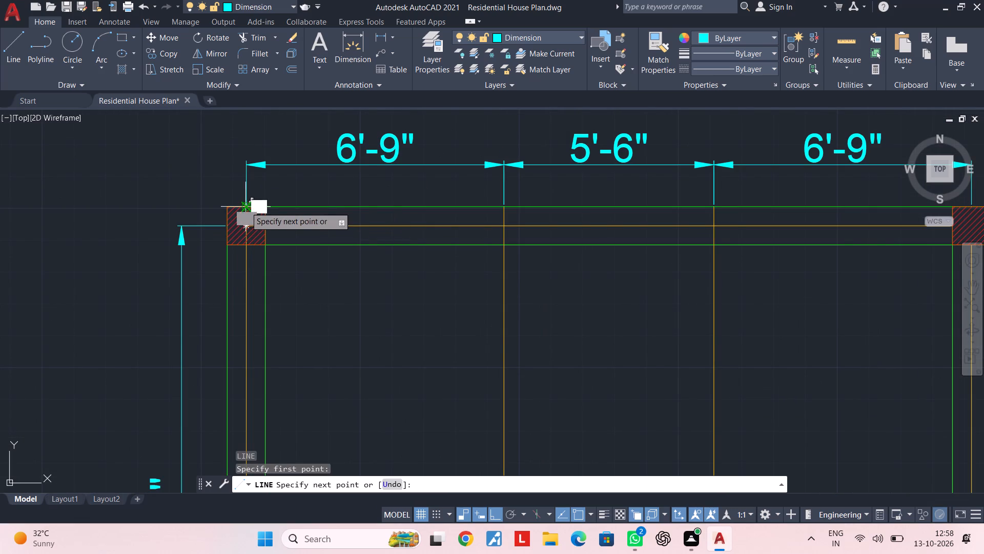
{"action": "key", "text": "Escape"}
Draw a 2' vertical line upward from the outer end of the first 6'-9" dimension above the new framing plan copy.
{"action": "middle_click_drag", "start_coordinate": [257, 179], "coordinate": [259, 246]}
{"action": "key", "text": "space"}
{"action": "left_click", "coordinate": [246, 226]}
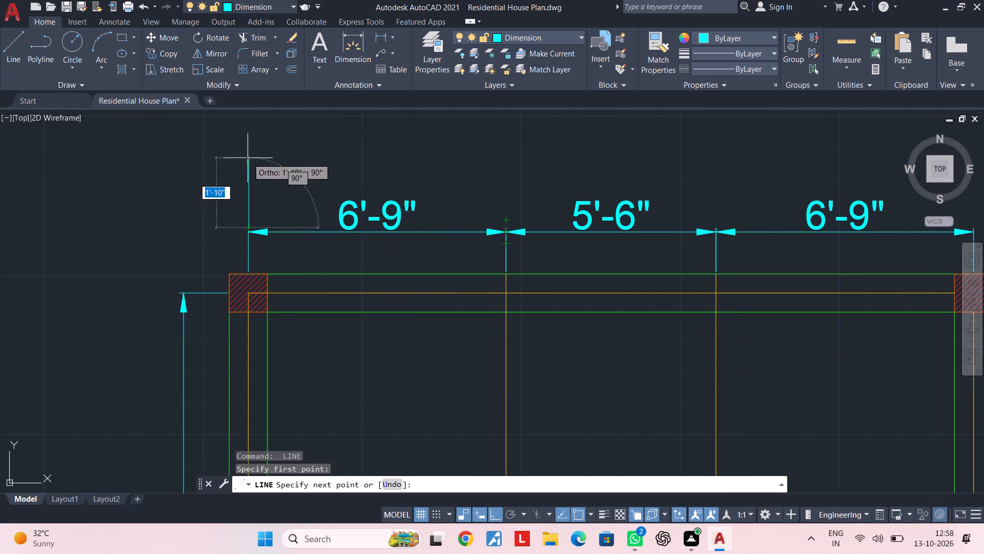
{"action": "middle_click_drag", "start_coordinate": [248, 157], "coordinate": [247, 229]}
{"action": "type", "text": "2'"}
{"action": "key", "text": "Return"}
{"action": "key", "text": "Escape"}
{"action": "key", "text": "Escape"}
{"action": "key", "text": "Escape"}
{"action": "key", "text": "Escape"}
{"action": "key", "text": "Escape"}
Move the 2' vertical grid line onto layer 0.
{"action": "left_click_drag", "start_coordinate": [287, 233], "coordinate": [272, 236]}
{"action": "left_click", "coordinate": [198, 248]}
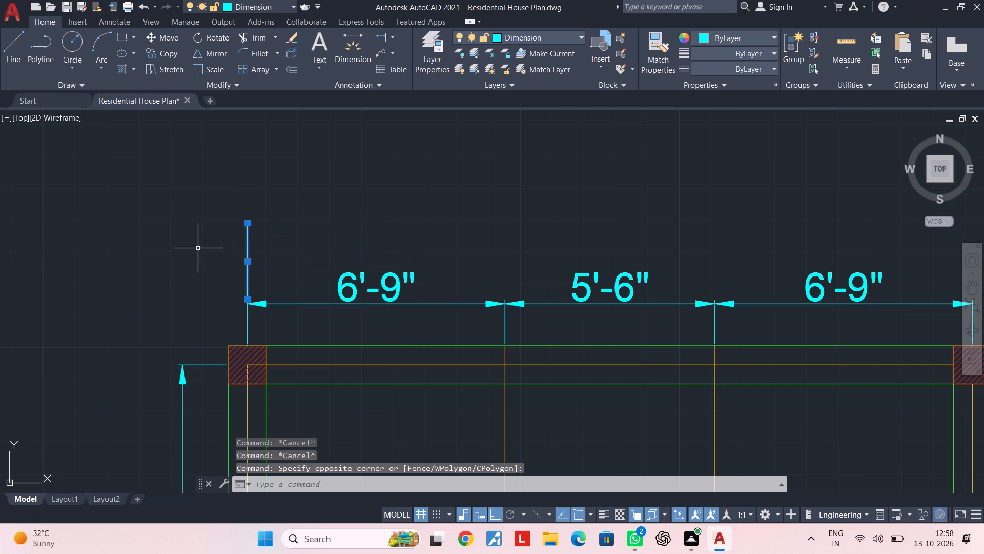
{"action": "left_click", "coordinate": [547, 34]}
{"action": "left_click", "coordinate": [524, 55]}
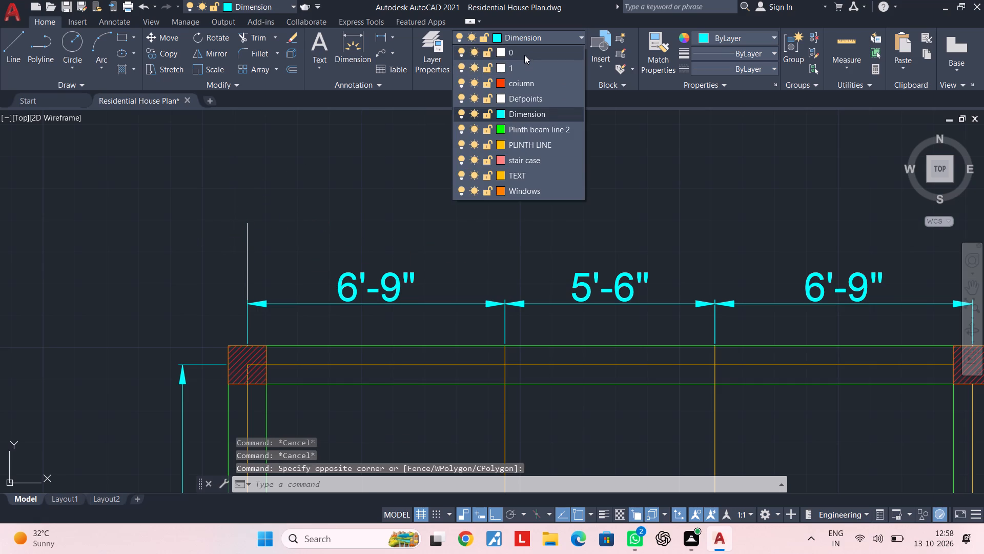
{"action": "key", "text": "Escape"}
{"action": "key", "text": "Escape"}
Draw a two-point circle about 2' in diameter resting on the upper end of the vertical grid line.
{"action": "middle_click_drag", "start_coordinate": [331, 252], "coordinate": [317, 270]}
{"action": "key", "text": "Escape"}
{"action": "middle_click_drag", "start_coordinate": [287, 247], "coordinate": [358, 258]}
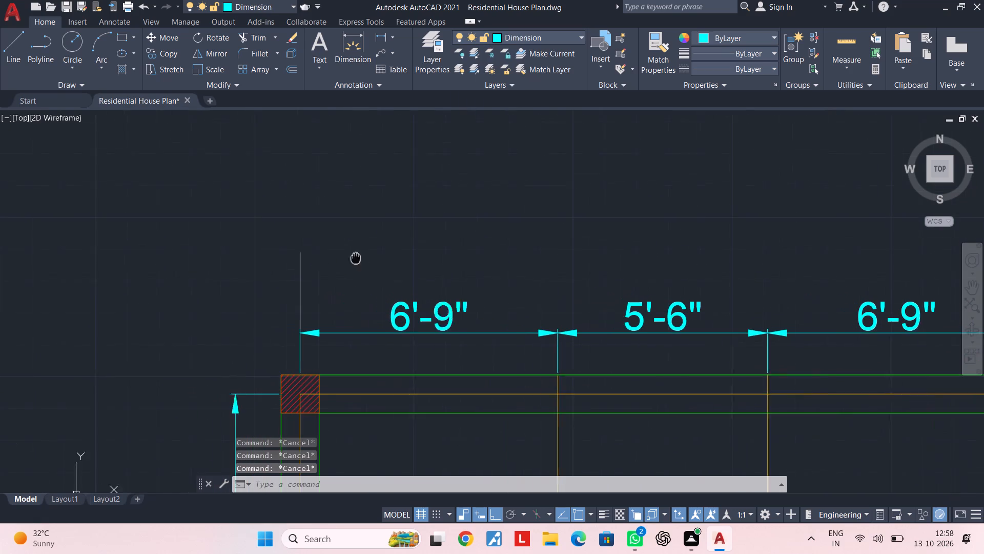
{"action": "middle_click_drag", "start_coordinate": [358, 258], "coordinate": [367, 259]}
{"action": "key", "text": "Escape"}
{"action": "key", "text": "c"}
{"action": "key", "text": "space"}
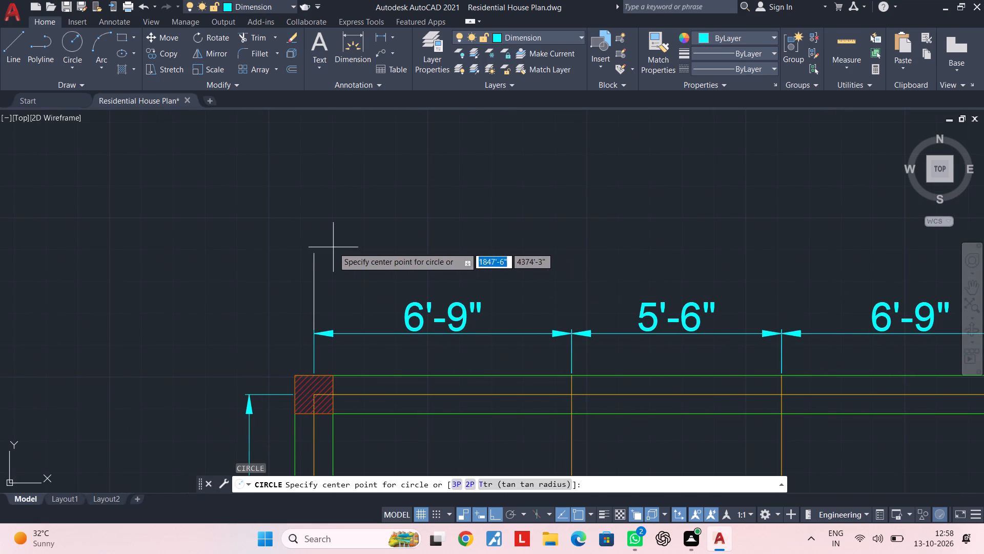
{"action": "left_click", "coordinate": [469, 480]}
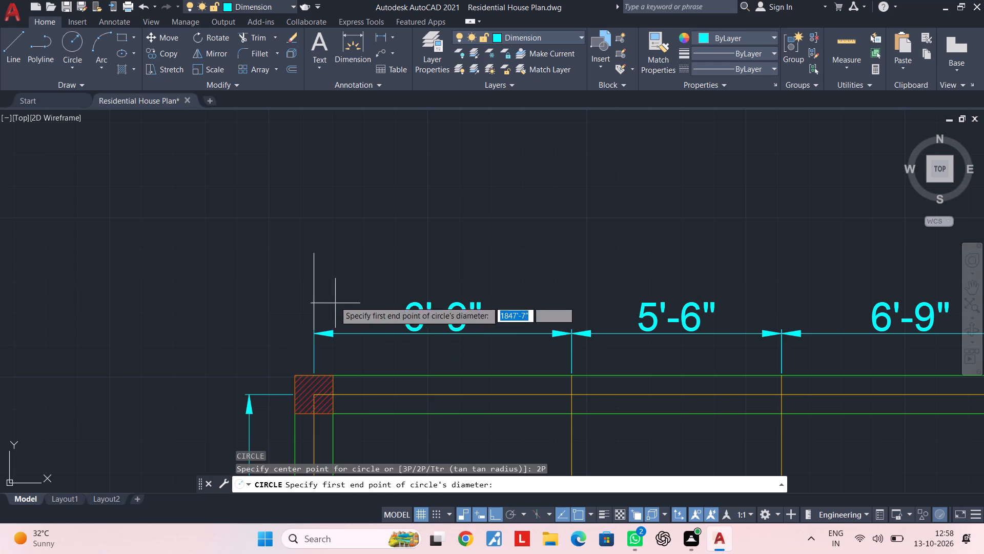
{"action": "left_click", "coordinate": [311, 252]}
{"action": "left_click", "coordinate": [312, 177]}
{"action": "key", "text": "Escape"}
{"action": "middle_click_drag", "start_coordinate": [420, 235], "coordinate": [449, 274]}
{"action": "key", "text": "Escape"}
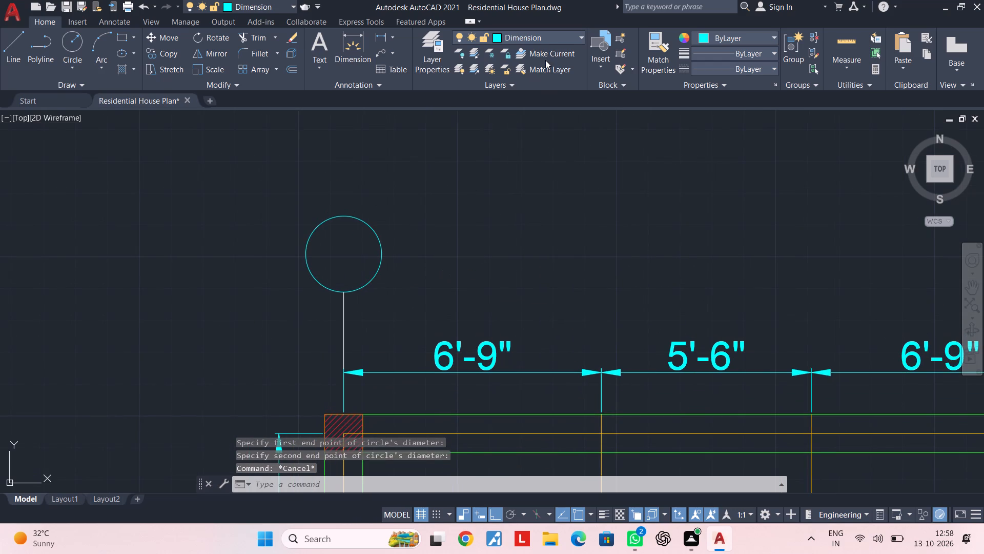
Make layer 0 the current layer.
{"action": "key", "text": "Escape"}
{"action": "left_click", "coordinate": [542, 37]}
{"action": "left_click", "coordinate": [528, 57]}
{"action": "key", "text": "Escape"}
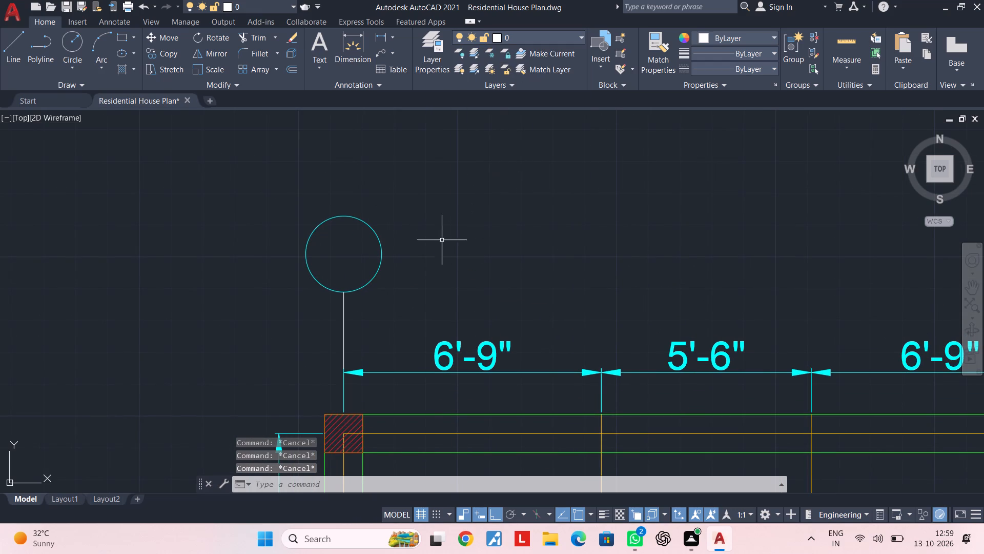
{"action": "key", "text": "Escape"}
Move the grid bubble circle onto layer 0.
{"action": "left_click", "coordinate": [380, 249]}
{"action": "left_click", "coordinate": [530, 32]}
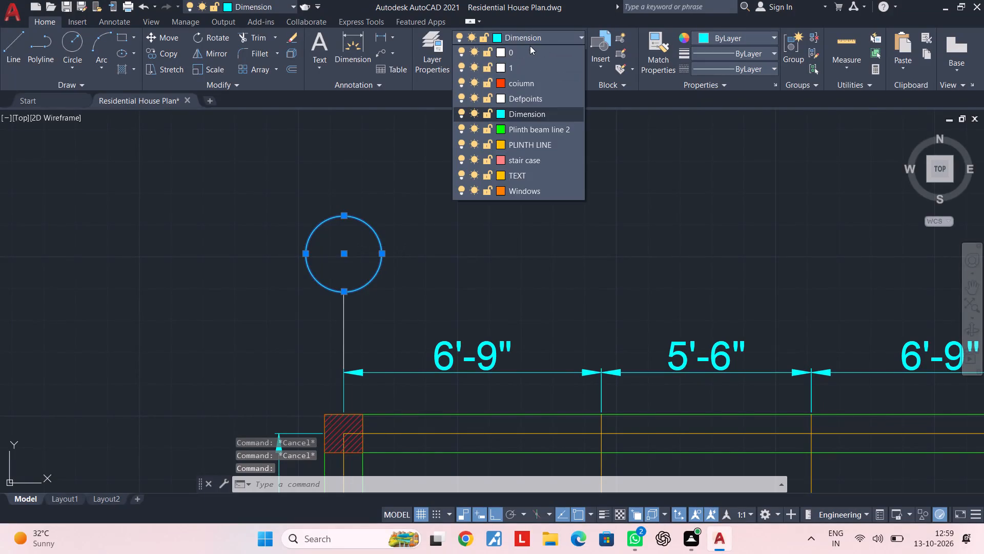
{"action": "left_click", "coordinate": [530, 47]}
{"action": "key", "text": "Escape"}
{"action": "key", "text": "Escape"}
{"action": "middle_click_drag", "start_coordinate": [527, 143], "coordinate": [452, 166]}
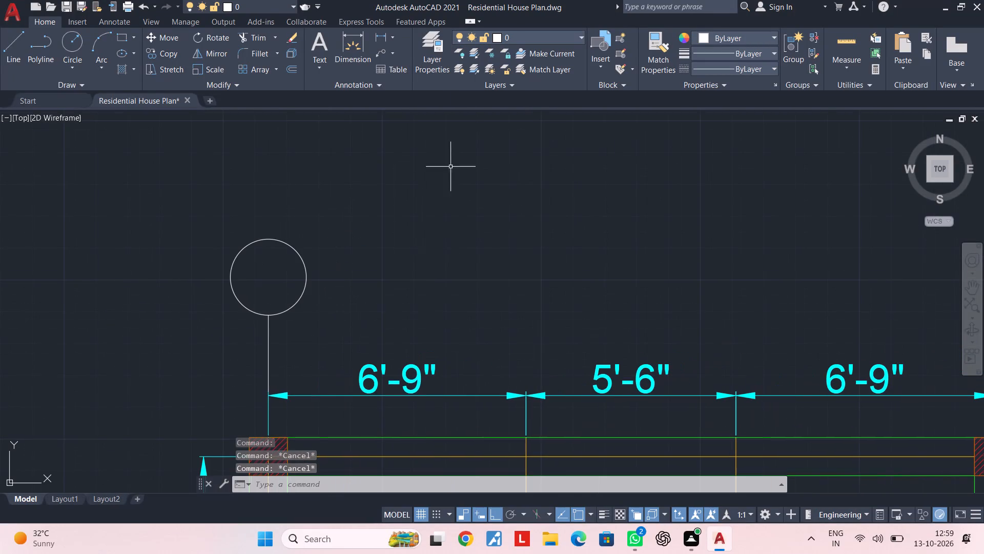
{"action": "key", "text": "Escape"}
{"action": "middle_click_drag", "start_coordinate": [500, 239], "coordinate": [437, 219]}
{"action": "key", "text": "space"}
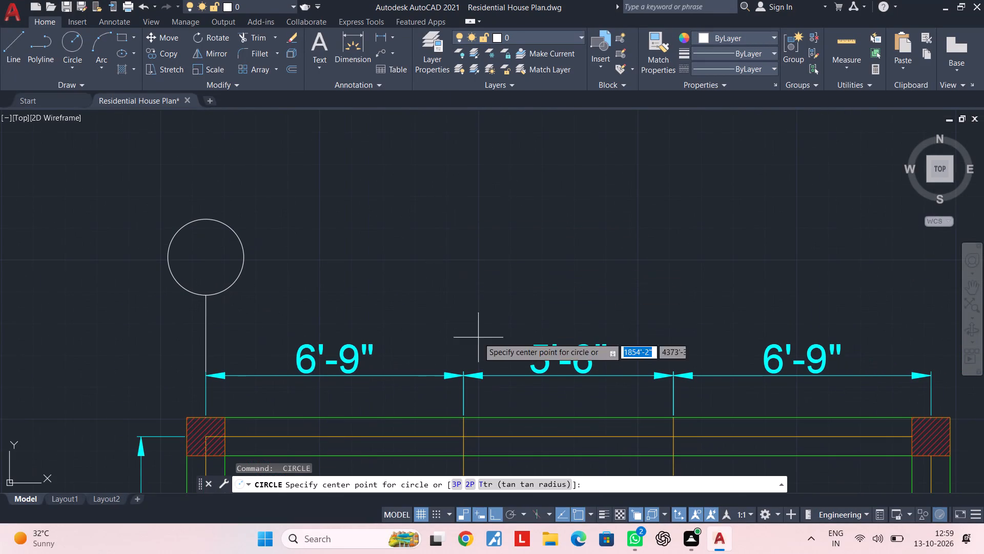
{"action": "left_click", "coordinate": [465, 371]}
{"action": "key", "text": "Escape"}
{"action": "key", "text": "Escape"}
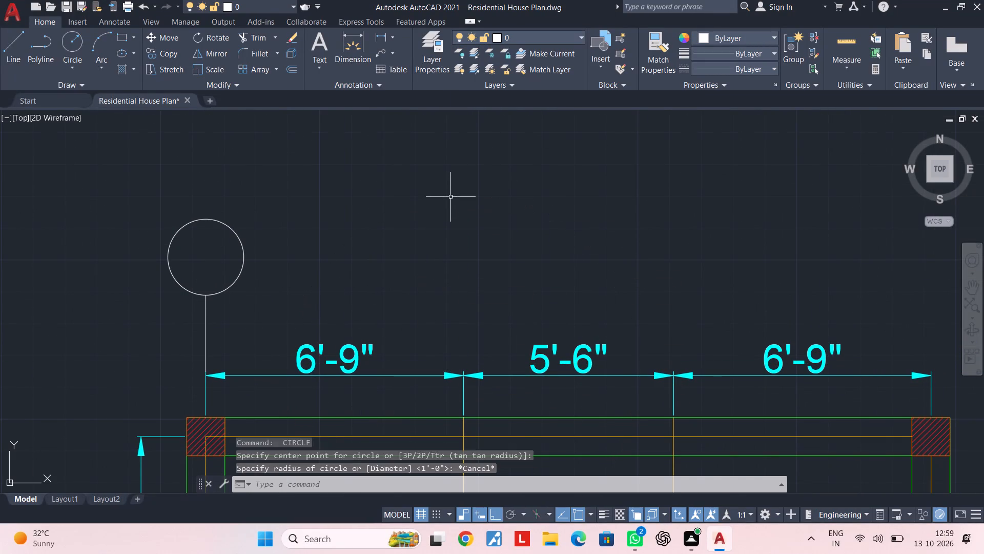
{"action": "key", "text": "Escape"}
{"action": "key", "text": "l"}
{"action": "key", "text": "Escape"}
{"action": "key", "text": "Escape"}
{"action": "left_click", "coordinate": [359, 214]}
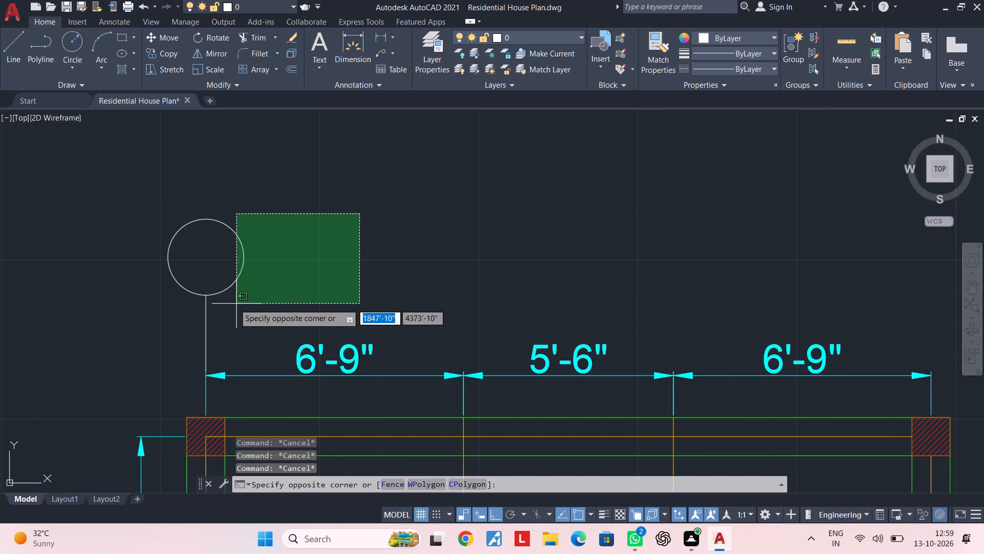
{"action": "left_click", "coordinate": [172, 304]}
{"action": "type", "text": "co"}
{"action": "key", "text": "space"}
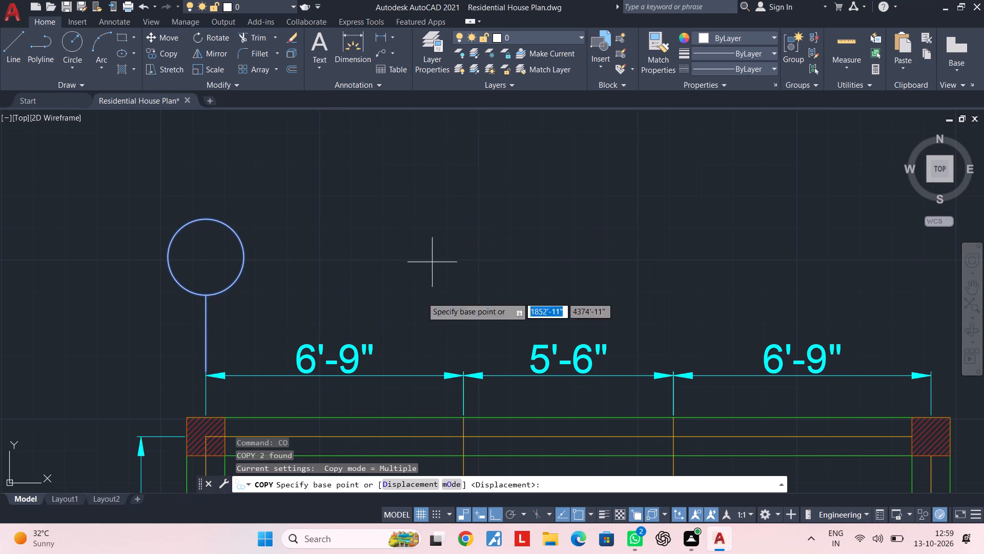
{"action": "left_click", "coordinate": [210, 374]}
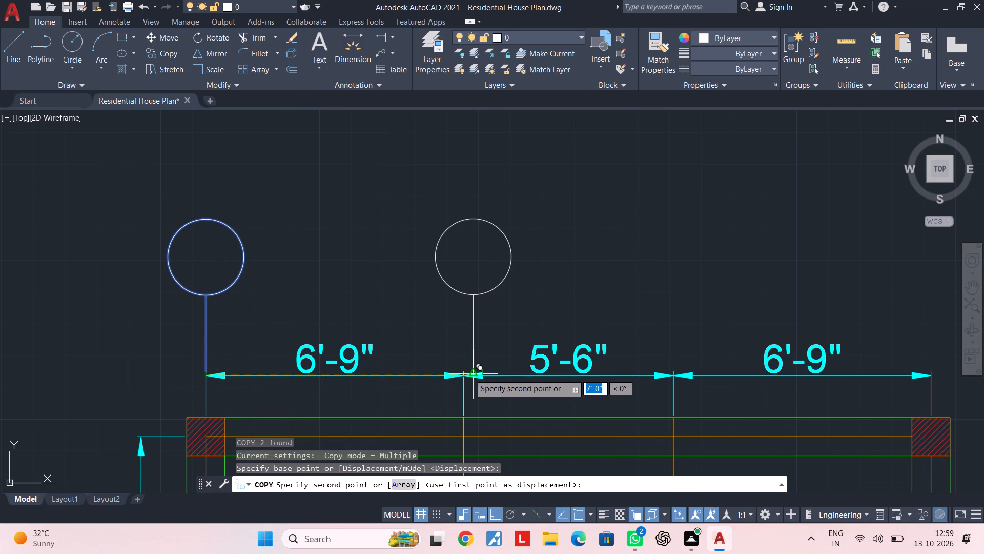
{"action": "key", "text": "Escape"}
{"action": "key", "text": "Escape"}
Copy the UP label from the staircase outline plan into the grid bubble circle, with Ortho turned off.
{"action": "middle_click_drag", "start_coordinate": [294, 306], "coordinate": [386, 281]}
{"action": "middle_click_drag", "start_coordinate": [318, 276], "coordinate": [338, 269]}
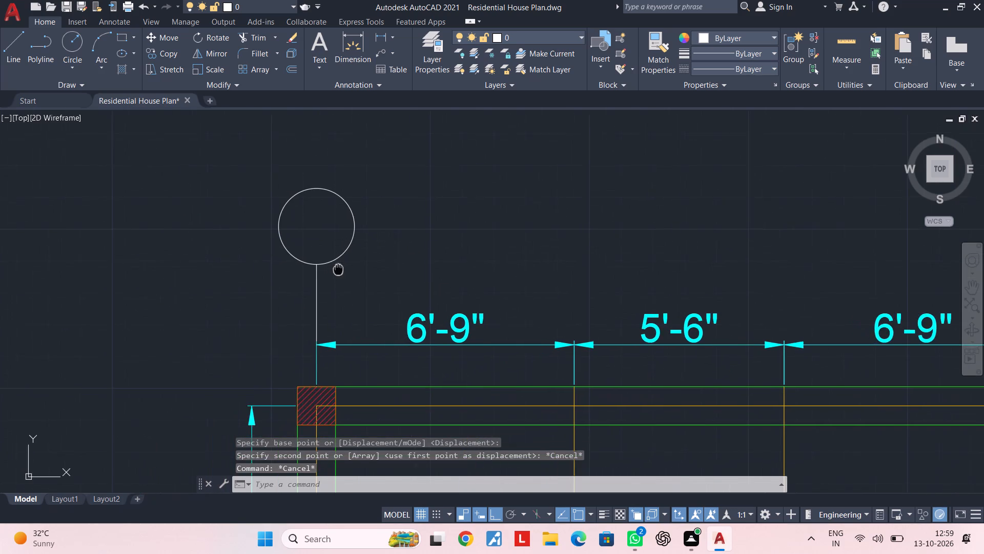
{"action": "middle_click_drag", "start_coordinate": [338, 269], "coordinate": [339, 269]}
{"action": "scroll", "coordinate": [374, 294], "scroll_direction": "down", "scroll_amount": 3}
{"action": "middle_click_drag", "start_coordinate": [377, 295], "coordinate": [415, 220]}
{"action": "key", "text": "Escape"}
{"action": "scroll", "coordinate": [266, 283], "scroll_direction": "up", "scroll_amount": 1}
{"action": "middle_click_drag", "start_coordinate": [267, 283], "coordinate": [487, 242]}
{"action": "key", "text": "Escape"}
{"action": "key", "text": "Escape"}
{"action": "middle_click_drag", "start_coordinate": [364, 293], "coordinate": [418, 271]}
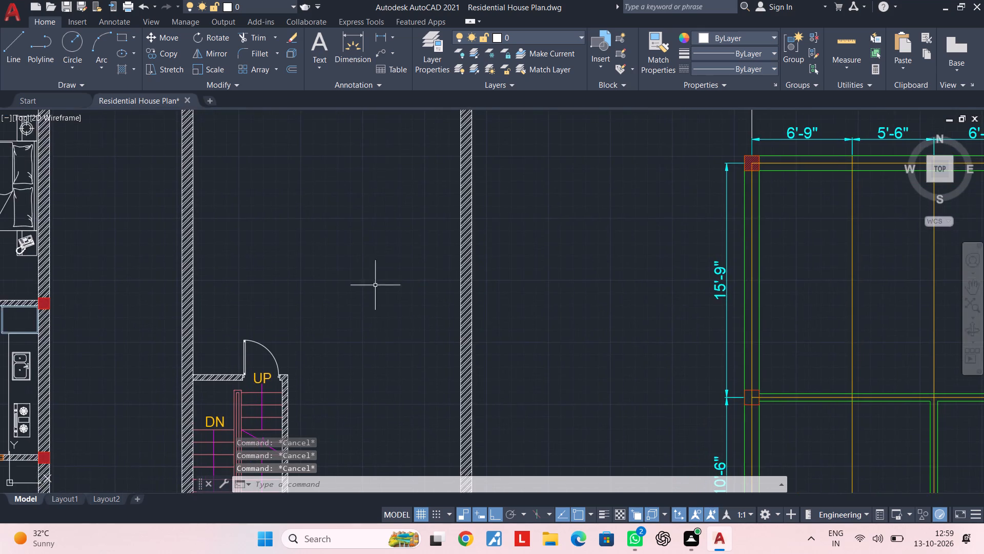
{"action": "scroll", "coordinate": [375, 285], "scroll_direction": "down", "scroll_amount": 1}
{"action": "scroll", "coordinate": [307, 357], "scroll_direction": "up", "scroll_amount": 3}
{"action": "left_click", "coordinate": [299, 314]}
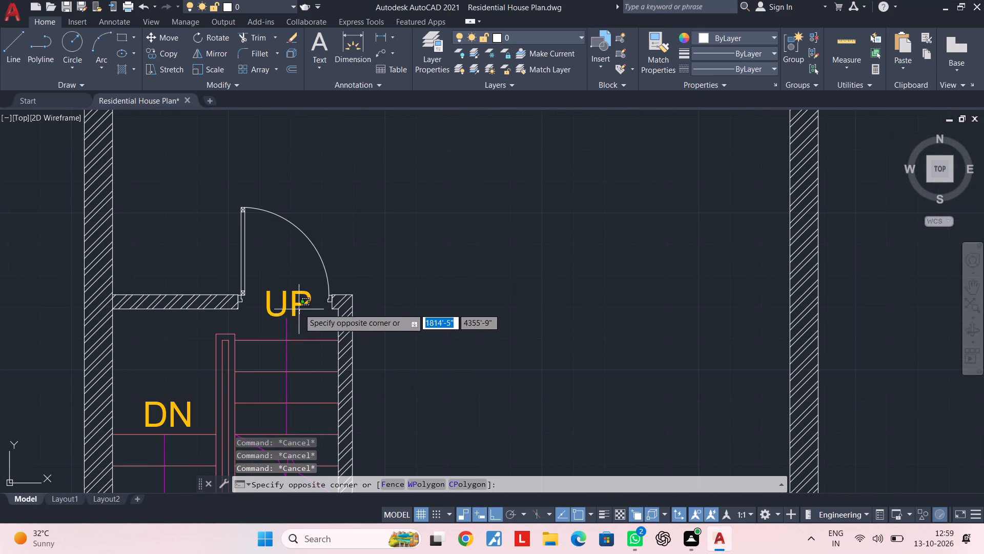
{"action": "left_click", "coordinate": [299, 305]}
{"action": "type", "text": "co"}
{"action": "key", "text": "space"}
{"action": "left_click", "coordinate": [299, 305]}
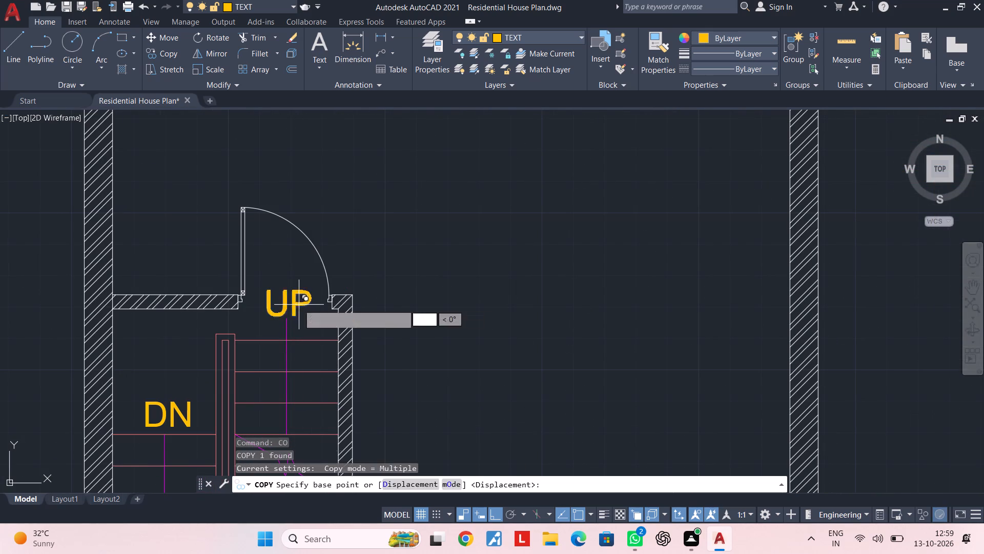
{"action": "scroll", "coordinate": [572, 157], "scroll_direction": "down", "scroll_amount": 1}
{"action": "middle_click_drag", "start_coordinate": [570, 166], "coordinate": [413, 300]}
{"action": "left_click", "coordinate": [491, 517]}
{"action": "scroll", "coordinate": [601, 212], "scroll_direction": "down", "scroll_amount": 1}
{"action": "middle_click_drag", "start_coordinate": [599, 217], "coordinate": [524, 329]}
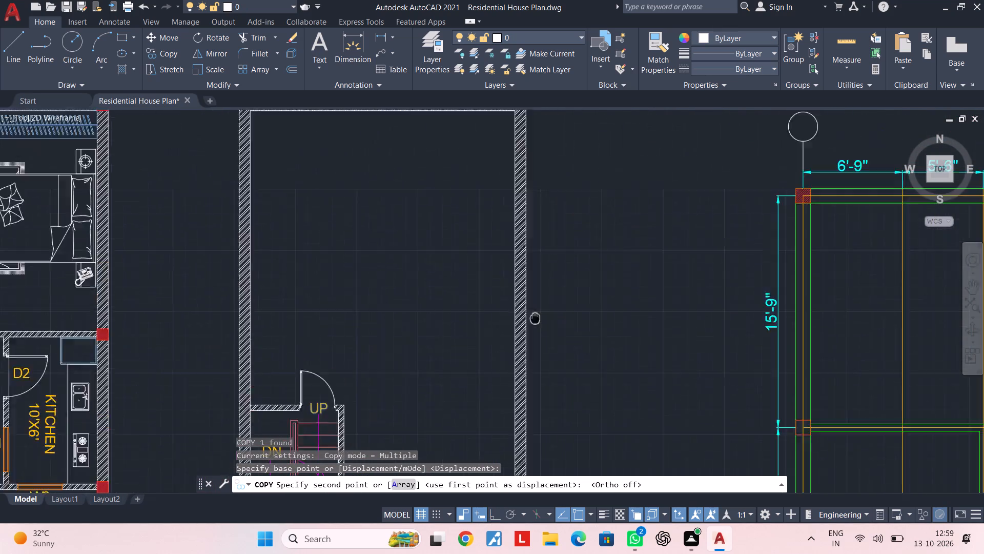
{"action": "middle_click_drag", "start_coordinate": [524, 329], "coordinate": [476, 378]}
{"action": "scroll", "coordinate": [610, 254], "scroll_direction": "down", "scroll_amount": 1}
{"action": "middle_click_drag", "start_coordinate": [590, 258], "coordinate": [495, 278]}
{"action": "scroll", "coordinate": [559, 250], "scroll_direction": "up", "scroll_amount": 2}
{"action": "scroll", "coordinate": [632, 234], "scroll_direction": "up", "scroll_amount": 1}
{"action": "middle_click_drag", "start_coordinate": [632, 234], "coordinate": [495, 275]}
{"action": "scroll", "coordinate": [499, 270], "scroll_direction": "up", "scroll_amount": 2}
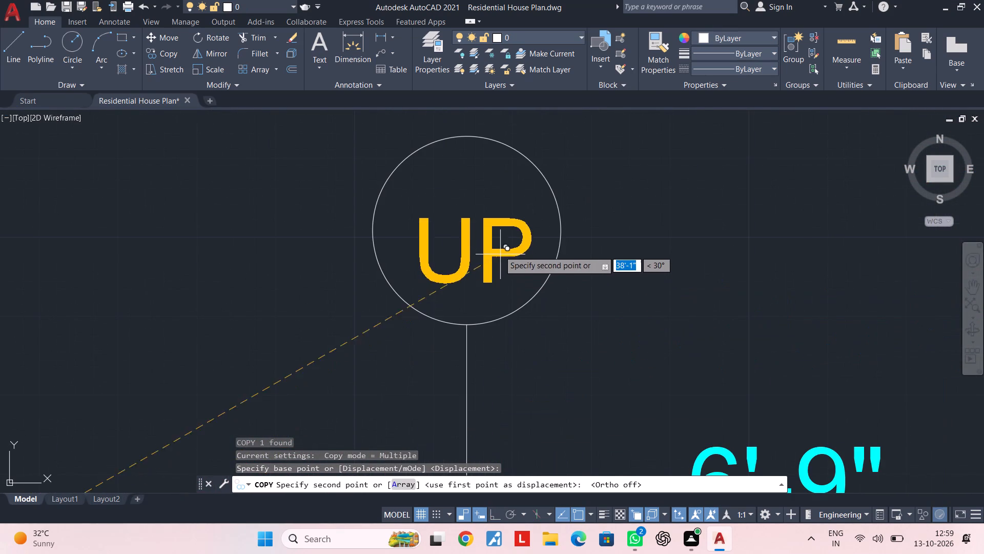
{"action": "left_click", "coordinate": [494, 231]}
{"action": "key", "text": "Escape"}
Place the copied UP label at the middle of the grid bubble circle.
{"action": "double_click", "coordinate": [489, 248]}
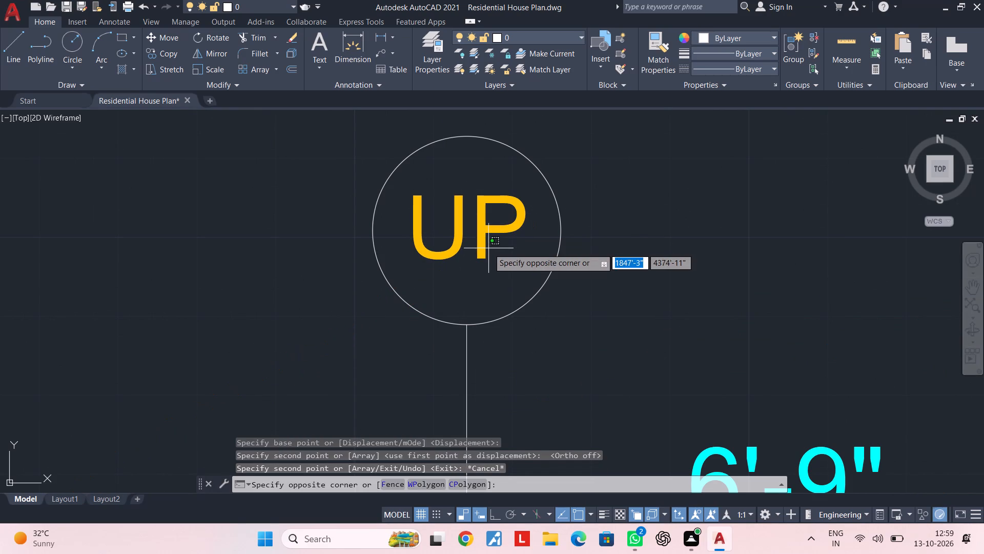
{"action": "key", "text": "Escape"}
Set the text height of the UP label in the grid bubble to 9".
{"action": "left_click", "coordinate": [487, 242]}
{"action": "right_click", "coordinate": [487, 242]}
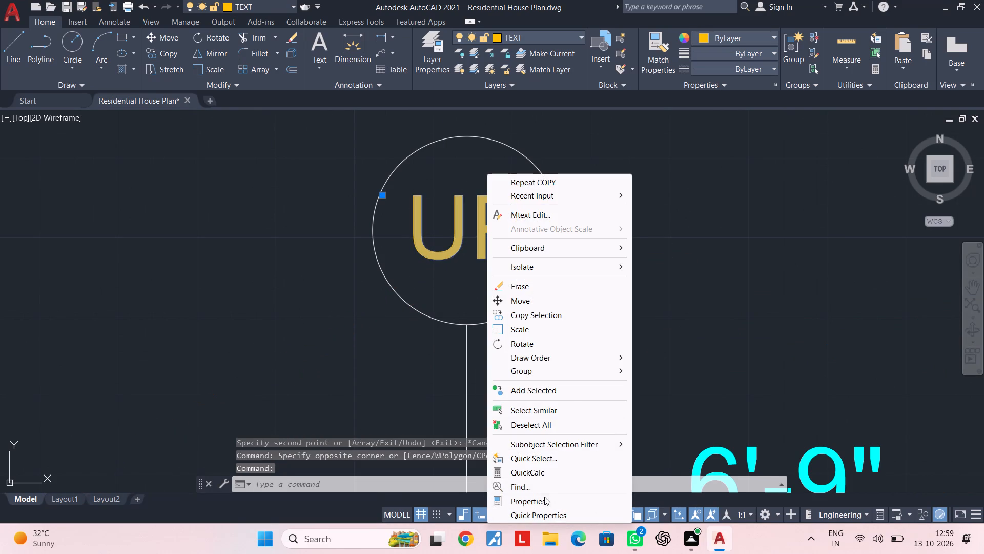
{"action": "left_click", "coordinate": [544, 497]}
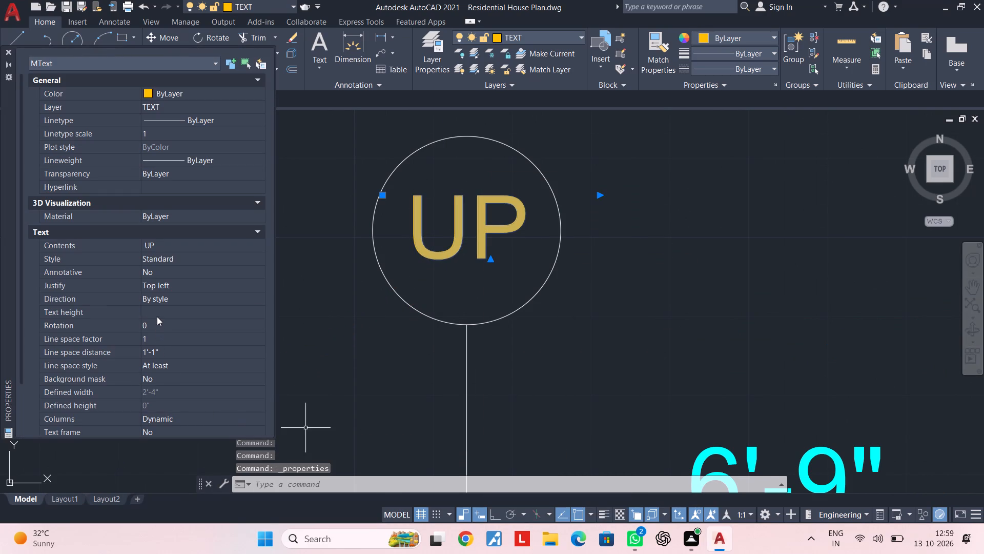
{"action": "left_click", "coordinate": [157, 316]}
{"action": "key", "text": "BackSpace"}
{"action": "type", "text": "9\""}
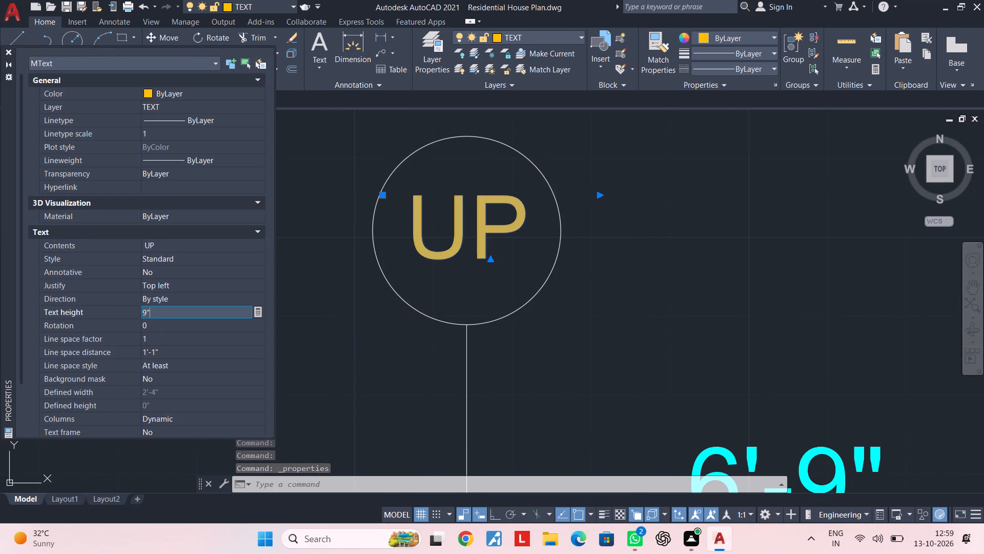
{"action": "key", "text": "Return"}
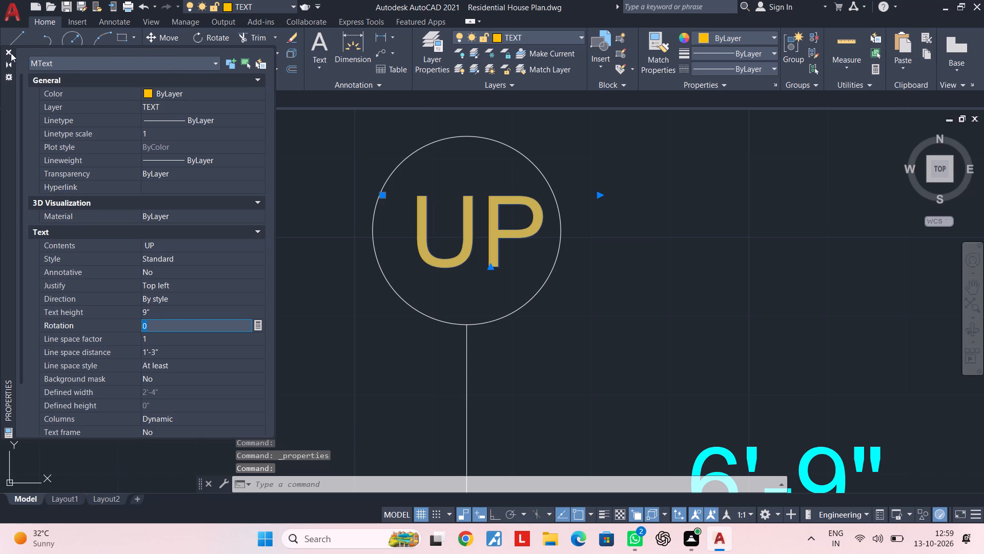
{"action": "left_click", "coordinate": [11, 53]}
{"action": "key", "text": "Escape"}
Change the grid bubble's label text to A, with an extra leading space to centre it in the circle.
{"action": "scroll", "coordinate": [178, 185], "scroll_direction": "down", "scroll_amount": 4}
{"action": "middle_click_drag", "start_coordinate": [196, 205], "coordinate": [487, 200]}
{"action": "scroll", "coordinate": [419, 228], "scroll_direction": "down", "scroll_amount": 2}
{"action": "middle_click_drag", "start_coordinate": [418, 228], "coordinate": [437, 211]}
{"action": "scroll", "coordinate": [275, 313], "scroll_direction": "up", "scroll_amount": 2}
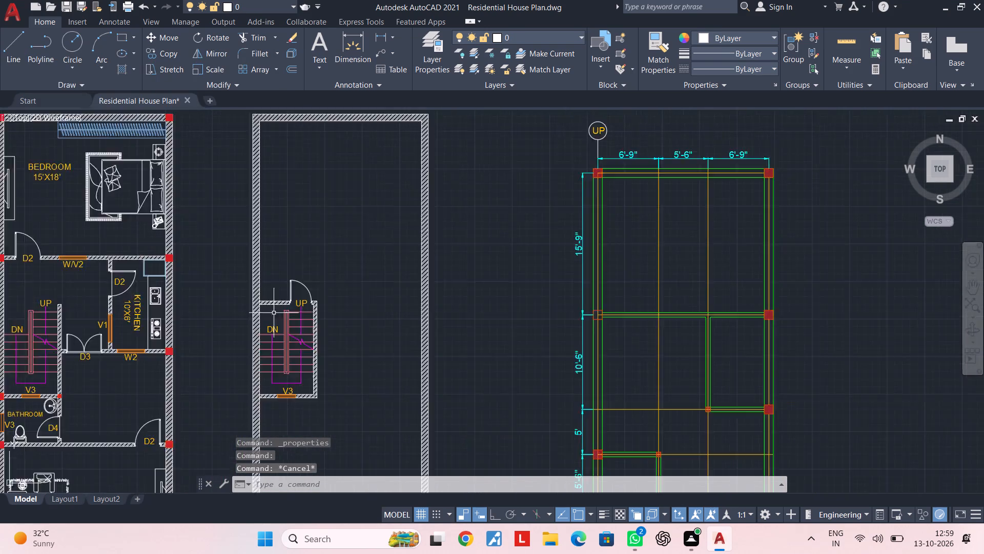
{"action": "scroll", "coordinate": [273, 313], "scroll_direction": "up", "scroll_amount": 1}
{"action": "scroll", "coordinate": [370, 289], "scroll_direction": "down", "scroll_amount": 2}
{"action": "middle_click_drag", "start_coordinate": [382, 282], "coordinate": [201, 310]}
{"action": "middle_click_drag", "start_coordinate": [518, 263], "coordinate": [436, 344]}
{"action": "scroll", "coordinate": [387, 229], "scroll_direction": "up", "scroll_amount": 4}
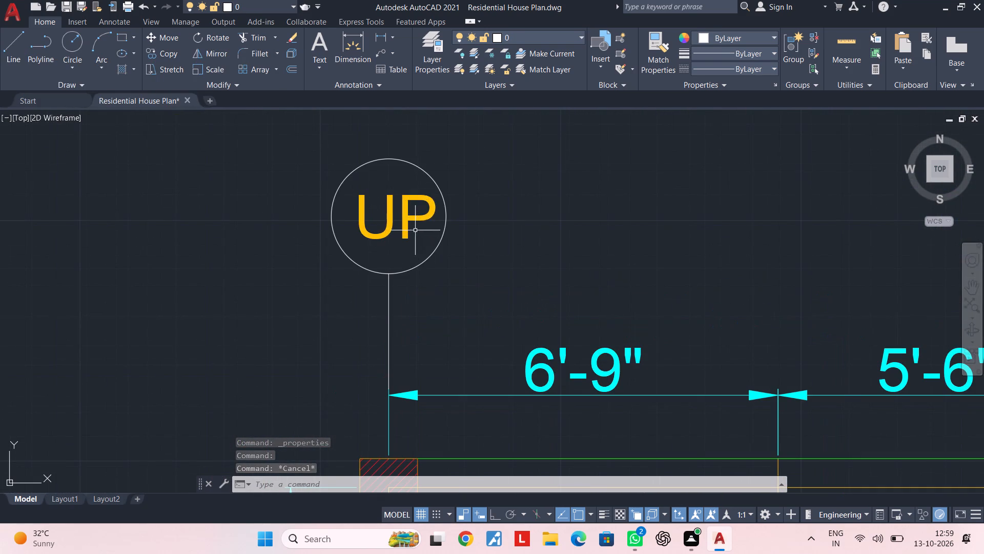
{"action": "double_click", "coordinate": [407, 224]}
{"action": "left_click", "coordinate": [426, 220]}
{"action": "key", "text": "BackSpace"}
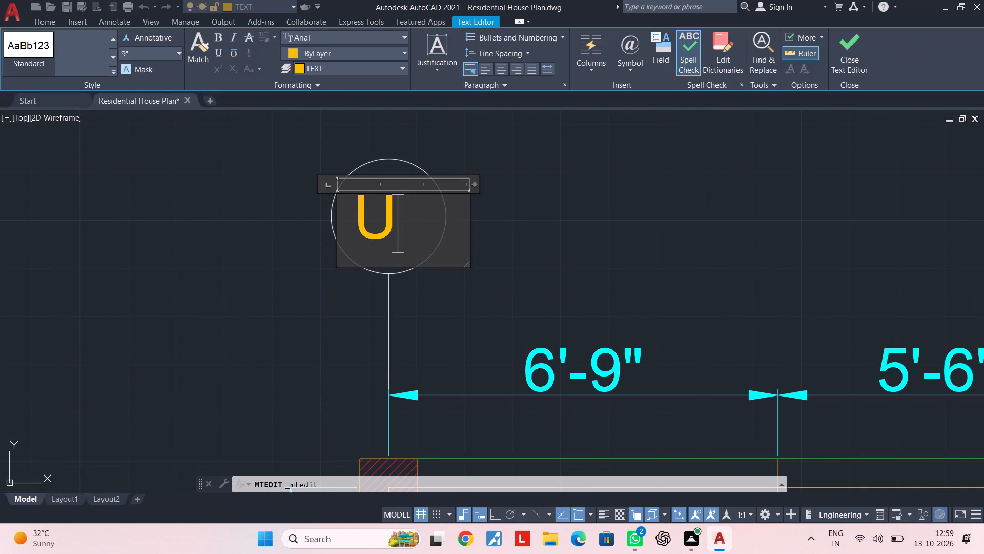
{"action": "key", "text": "BackSpace"}
{"action": "type", "text": "sa"}
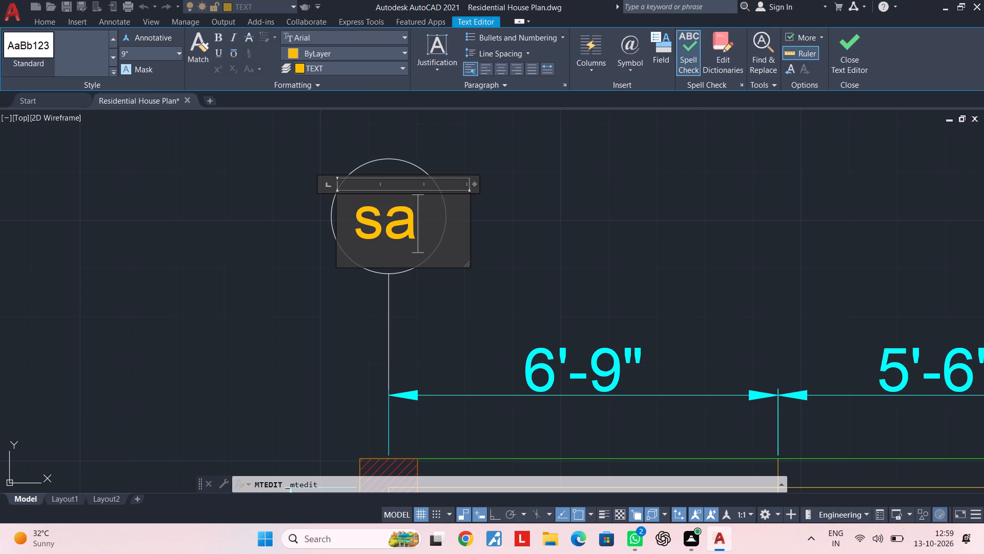
{"action": "key", "text": "BackSpace"}
{"action": "key", "text": "BackSpace"}
{"action": "key", "text": "a"}
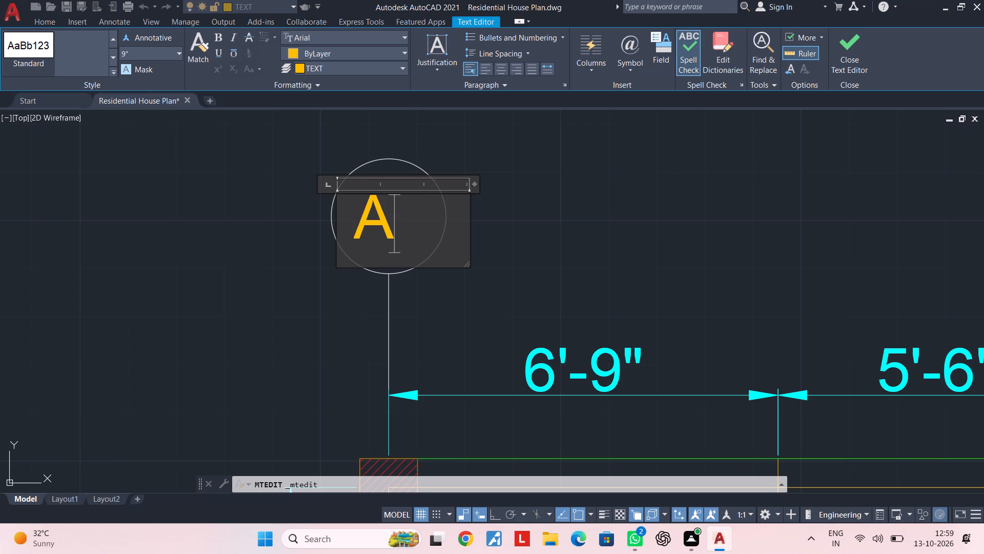
{"action": "left_click", "coordinate": [358, 210]}
{"action": "key", "text": "space"}
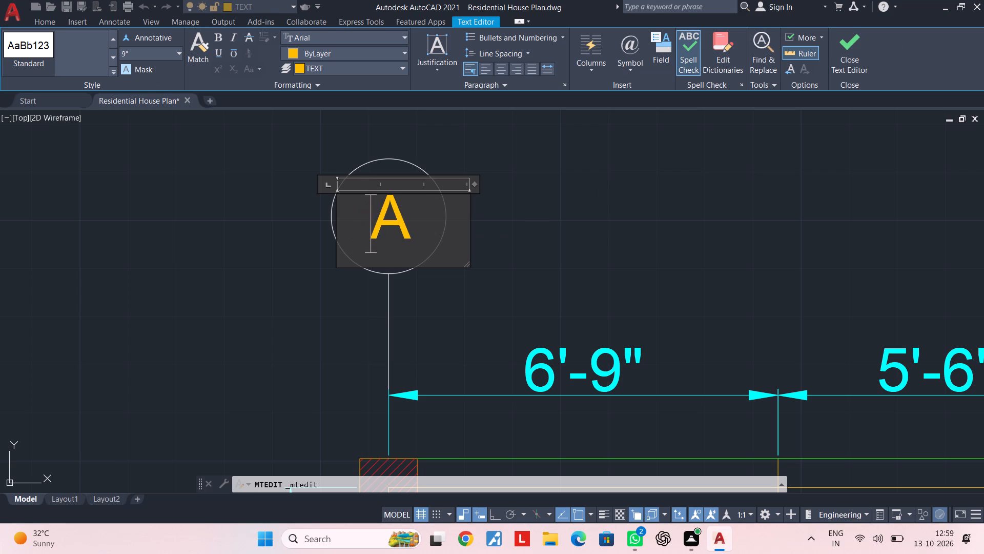
{"action": "left_click", "coordinate": [538, 242]}
{"action": "scroll", "coordinate": [556, 240], "scroll_direction": "down", "scroll_amount": 3}
{"action": "middle_click_drag", "start_coordinate": [559, 240], "coordinate": [466, 240]}
{"action": "key", "text": "Escape"}
{"action": "key", "text": "Escape"}
{"action": "middle_click_drag", "start_coordinate": [457, 247], "coordinate": [418, 256]}
{"action": "key", "text": "Escape"}
Copy the A bubble with its label and stem line onto the other three vertical grid lines along the top dimension line.
{"action": "scroll", "coordinate": [406, 256], "scroll_direction": "up", "scroll_amount": 1}
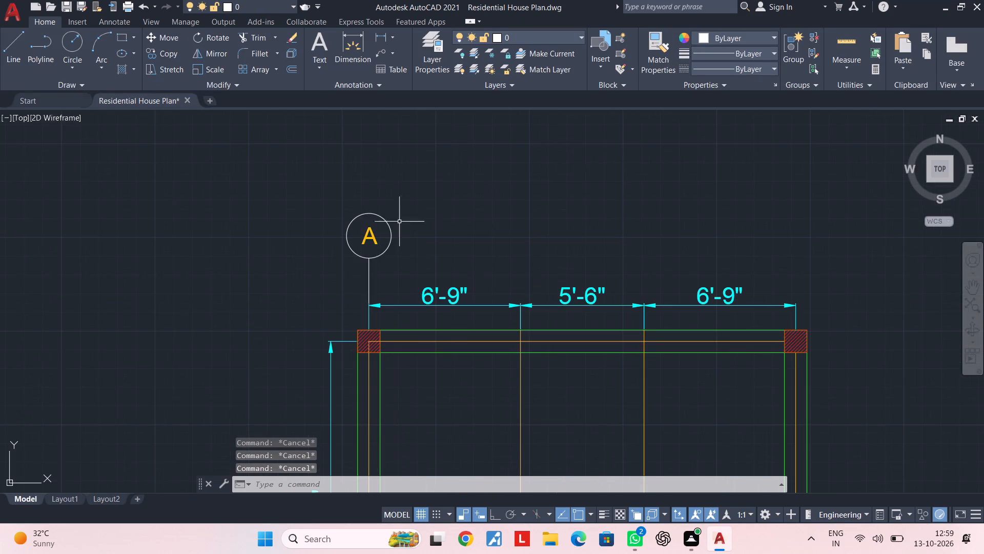
{"action": "left_click", "coordinate": [409, 199]}
{"action": "left_click", "coordinate": [342, 272]}
{"action": "type", "text": "CO"}
{"action": "key", "text": "space"}
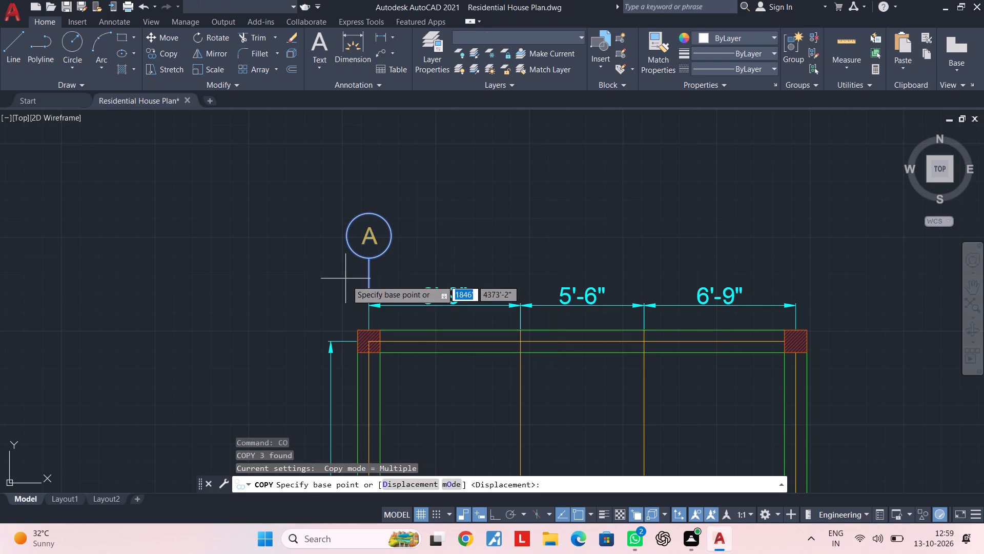
{"action": "scroll", "coordinate": [362, 303], "scroll_direction": "up", "scroll_amount": 3}
{"action": "left_click", "coordinate": [378, 317]}
{"action": "scroll", "coordinate": [710, 322], "scroll_direction": "down", "scroll_amount": 1}
{"action": "middle_click_drag", "start_coordinate": [710, 322], "coordinate": [389, 320]}
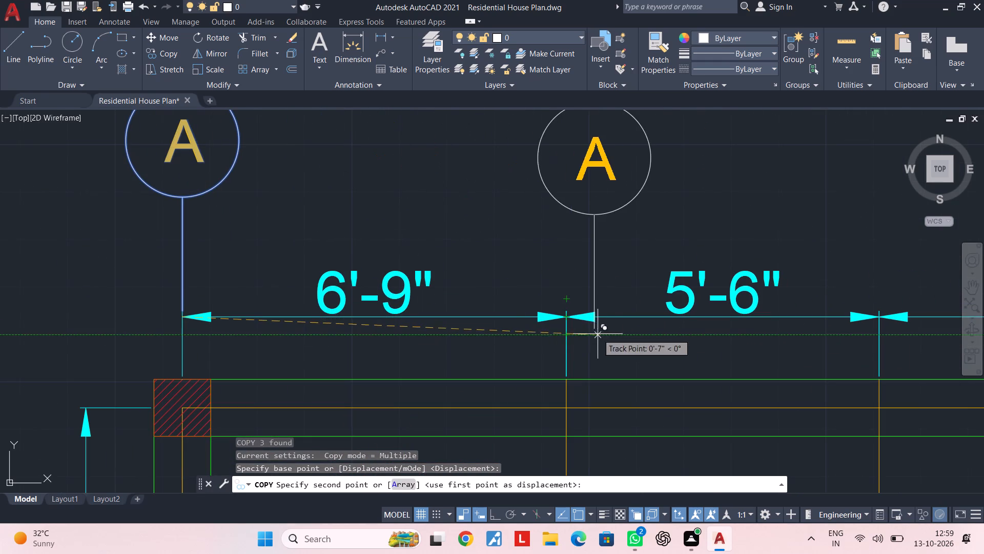
{"action": "left_click", "coordinate": [569, 318]}
{"action": "middle_click_drag", "start_coordinate": [739, 319], "coordinate": [459, 321]}
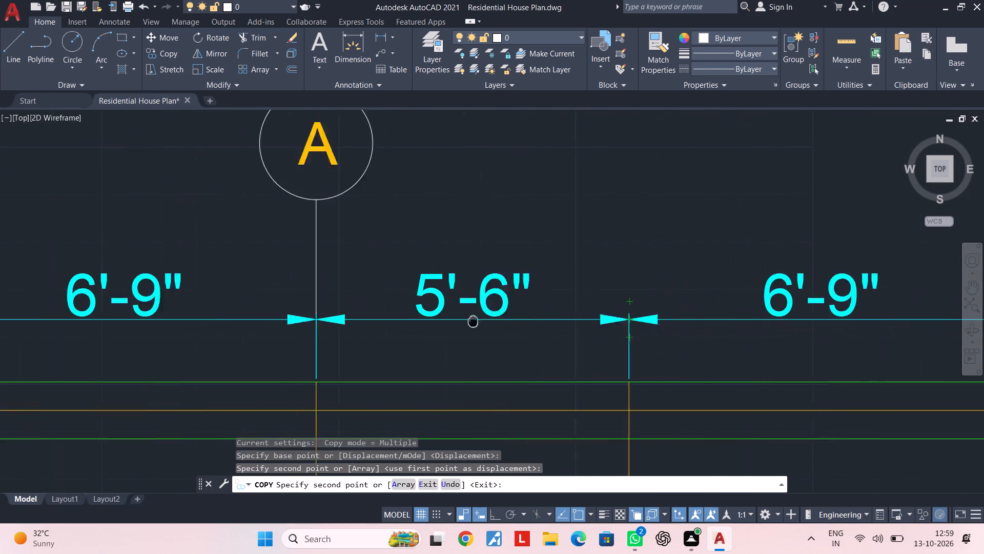
{"action": "middle_click_drag", "start_coordinate": [459, 321], "coordinate": [427, 322]}
{"action": "left_click", "coordinate": [566, 324]}
{"action": "middle_click_drag", "start_coordinate": [755, 324], "coordinate": [511, 322]}
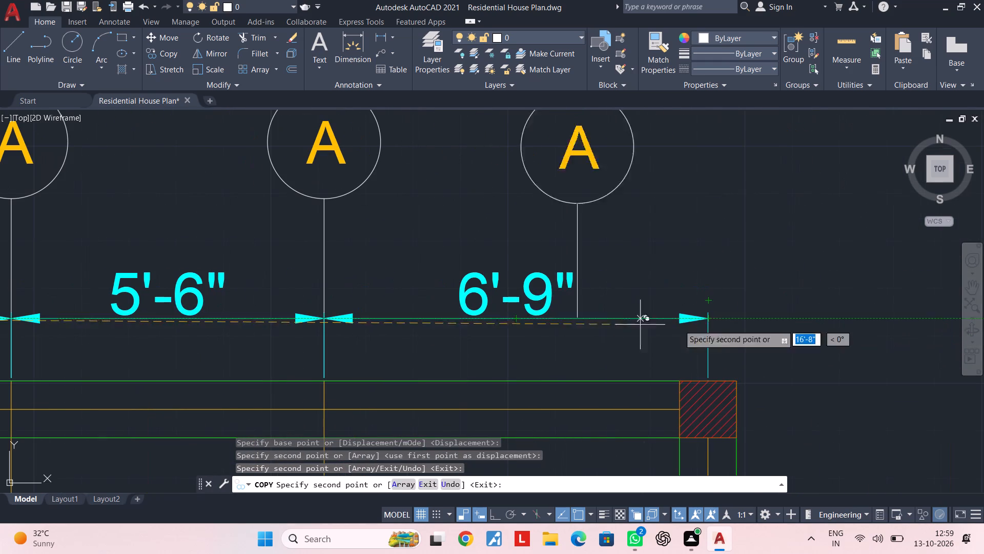
{"action": "left_click", "coordinate": [710, 320]}
{"action": "middle_click_drag", "start_coordinate": [496, 334], "coordinate": [758, 335]}
{"action": "key", "text": "Escape"}
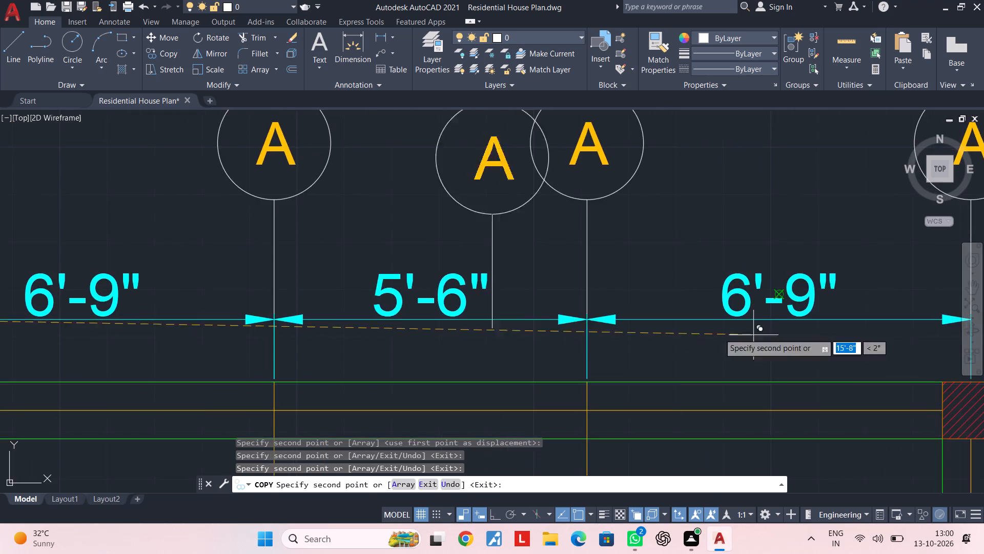
{"action": "key", "text": "Escape"}
Trim the ends of the two inner vertical grid lines that extend above the top wall's centre line.
{"action": "scroll", "coordinate": [527, 319], "scroll_direction": "down", "scroll_amount": 2}
{"action": "middle_click_drag", "start_coordinate": [571, 319], "coordinate": [687, 316]}
{"action": "key", "text": "Escape"}
{"action": "key", "text": "Escape"}
{"action": "middle_click_drag", "start_coordinate": [567, 325], "coordinate": [561, 298]}
{"action": "key", "text": "Escape"}
{"action": "key", "text": "Escape"}
{"action": "type", "text": "TR"}
{"action": "key", "text": "space"}
{"action": "scroll", "coordinate": [539, 318], "scroll_direction": "up", "scroll_amount": 2}
{"action": "left_click", "coordinate": [528, 320]}
{"action": "left_click", "coordinate": [546, 323]}
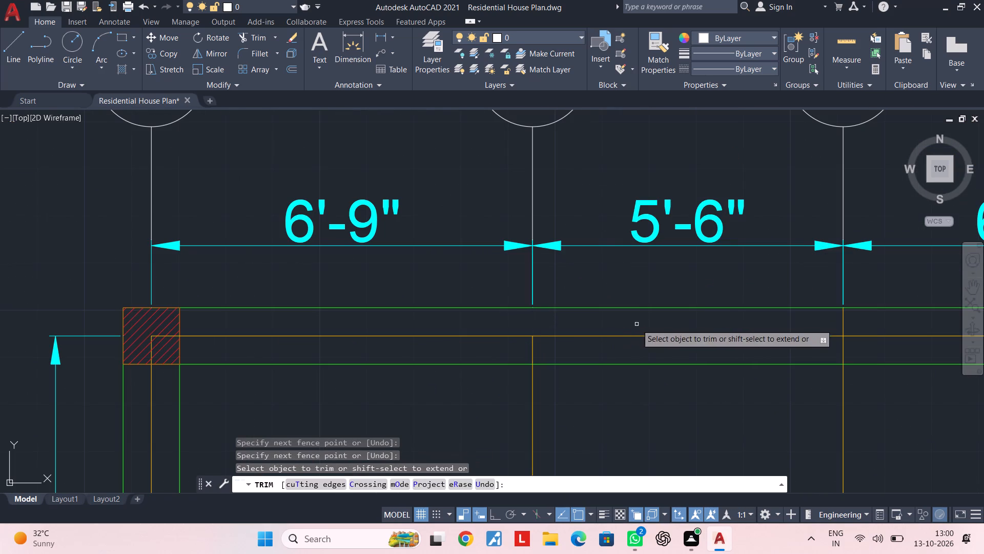
{"action": "middle_click_drag", "start_coordinate": [624, 322], "coordinate": [436, 319]}
{"action": "left_click", "coordinate": [656, 322]}
{"action": "key", "text": "Escape"}
{"action": "scroll", "coordinate": [640, 317], "scroll_direction": "down", "scroll_amount": 3}
{"action": "middle_click_drag", "start_coordinate": [638, 317], "coordinate": [556, 322]}
{"action": "key", "text": "Escape"}
{"action": "key", "text": "Escape"}
Change the label in the second grid bubble to B.
{"action": "scroll", "coordinate": [548, 278], "scroll_direction": "up", "scroll_amount": 2}
{"action": "middle_click_drag", "start_coordinate": [446, 267], "coordinate": [549, 256]}
{"action": "key", "text": "Escape"}
{"action": "double_click", "coordinate": [499, 235]}
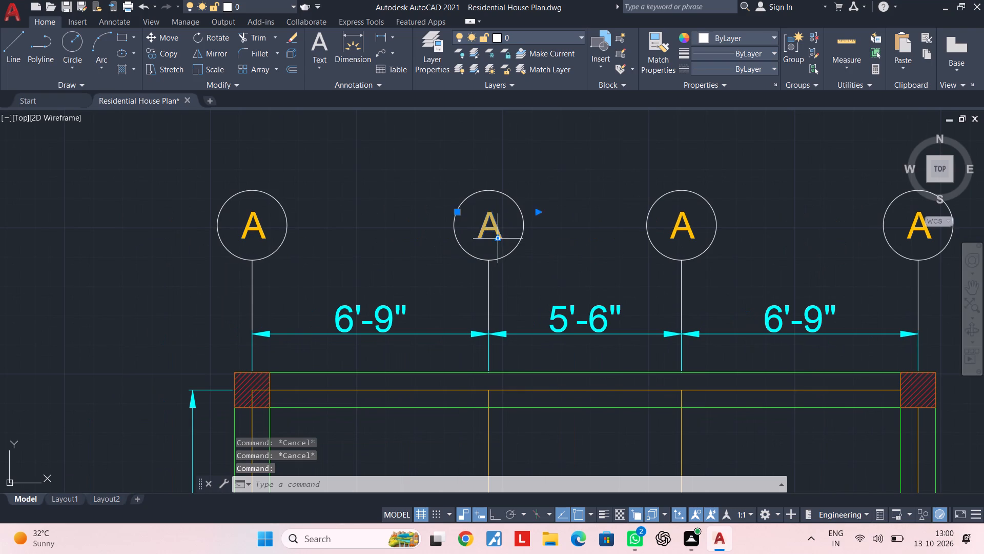
{"action": "key", "text": "BackSpace"}
{"action": "key", "text": "b"}
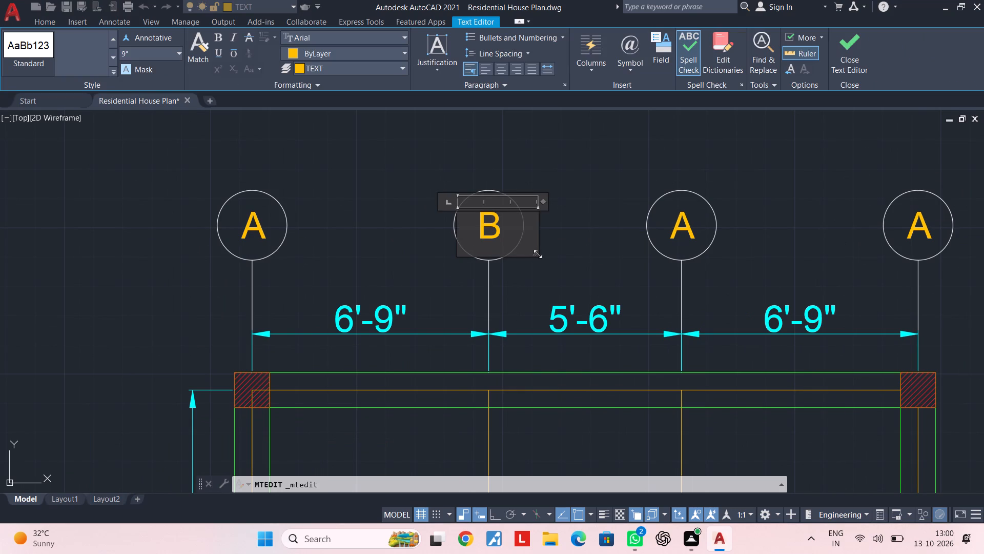
{"action": "left_click", "coordinate": [559, 264]}
Change the label in the third grid bubble to C.
{"action": "middle_click_drag", "start_coordinate": [600, 263], "coordinate": [377, 257]}
{"action": "double_click", "coordinate": [456, 228]}
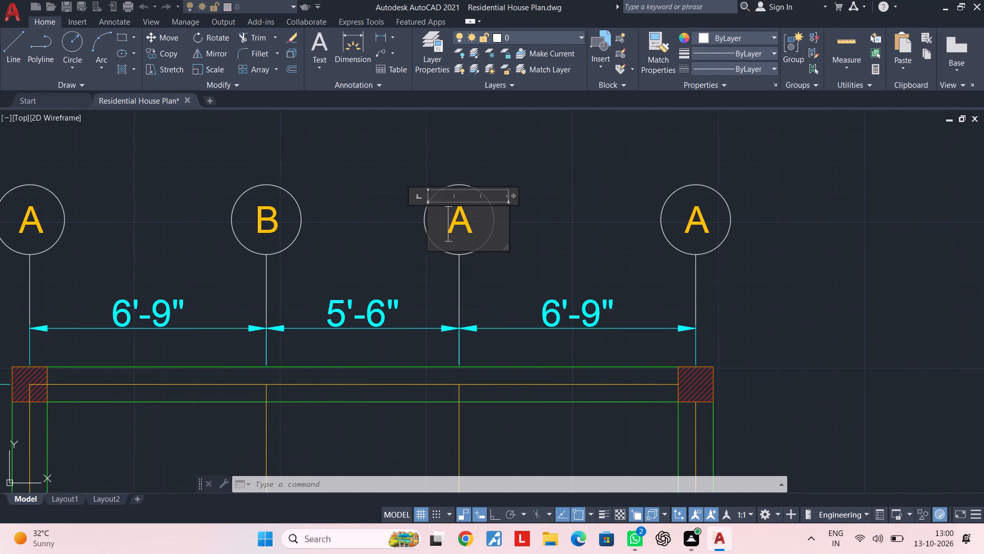
{"action": "left_click", "coordinate": [473, 224]}
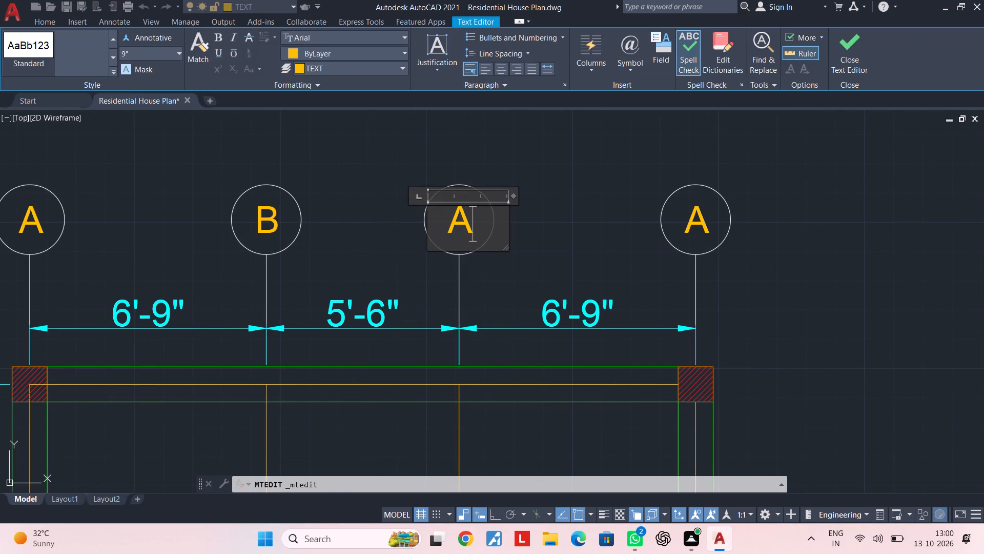
{"action": "key", "text": "BackSpace"}
{"action": "key", "text": "c"}
{"action": "left_click", "coordinate": [580, 225]}
Change the label in the fourth grid bubble to D.
{"action": "middle_click_drag", "start_coordinate": [648, 227], "coordinate": [499, 228]}
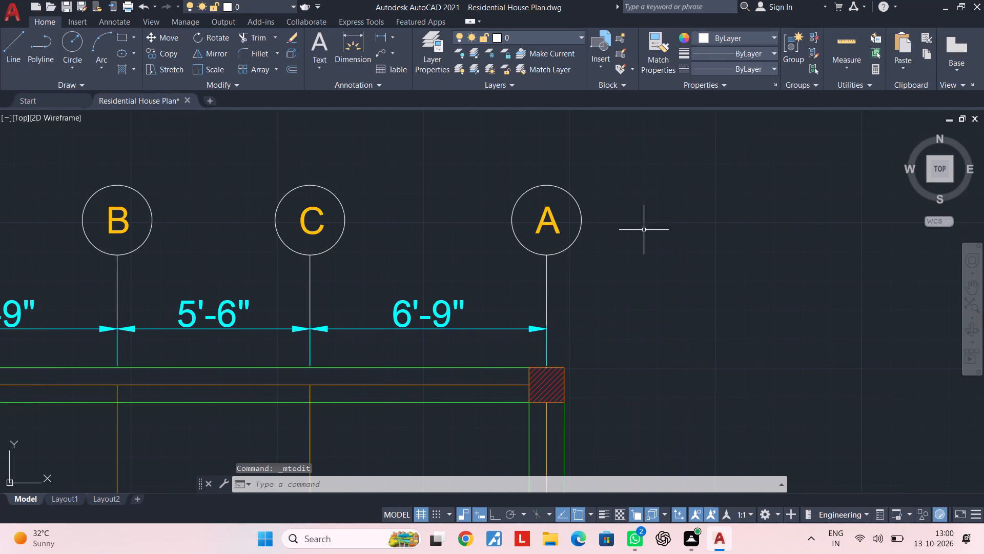
{"action": "double_click", "coordinate": [562, 233]}
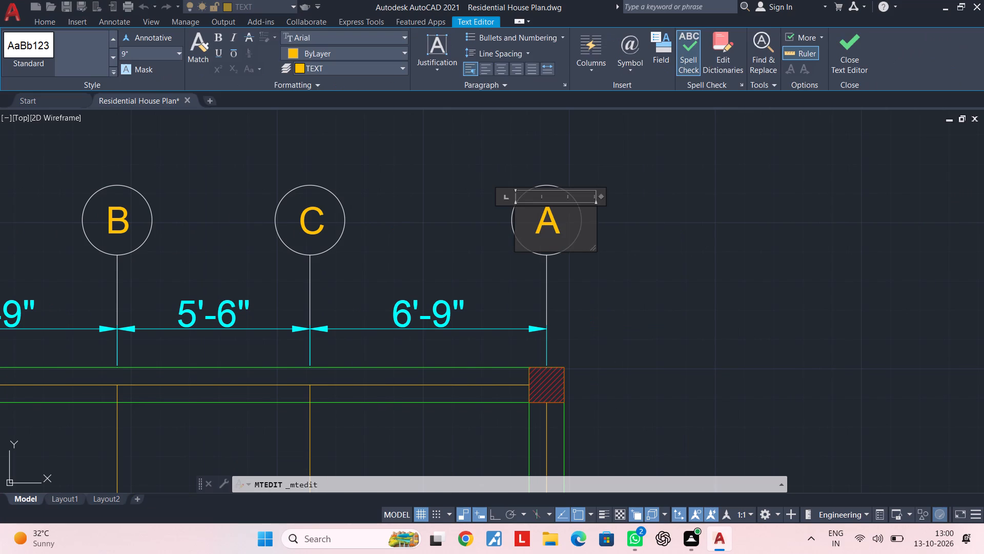
{"action": "left_click", "coordinate": [564, 233]}
{"action": "key", "text": "BackSpace"}
{"action": "key", "text": "d"}
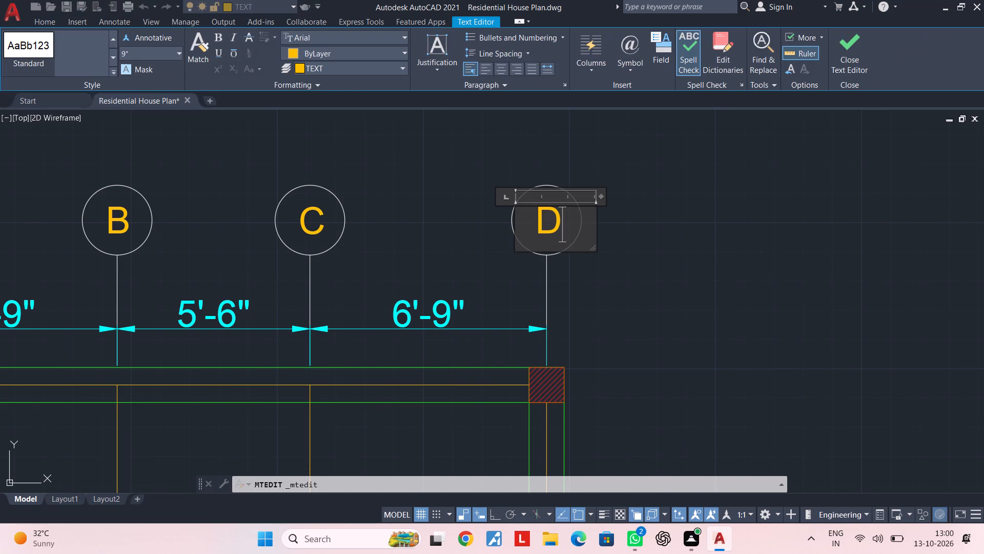
{"action": "left_click", "coordinate": [461, 246]}
{"action": "scroll", "coordinate": [461, 246], "scroll_direction": "down", "scroll_amount": 3}
{"action": "key", "text": "Escape"}
{"action": "key", "text": "Escape"}
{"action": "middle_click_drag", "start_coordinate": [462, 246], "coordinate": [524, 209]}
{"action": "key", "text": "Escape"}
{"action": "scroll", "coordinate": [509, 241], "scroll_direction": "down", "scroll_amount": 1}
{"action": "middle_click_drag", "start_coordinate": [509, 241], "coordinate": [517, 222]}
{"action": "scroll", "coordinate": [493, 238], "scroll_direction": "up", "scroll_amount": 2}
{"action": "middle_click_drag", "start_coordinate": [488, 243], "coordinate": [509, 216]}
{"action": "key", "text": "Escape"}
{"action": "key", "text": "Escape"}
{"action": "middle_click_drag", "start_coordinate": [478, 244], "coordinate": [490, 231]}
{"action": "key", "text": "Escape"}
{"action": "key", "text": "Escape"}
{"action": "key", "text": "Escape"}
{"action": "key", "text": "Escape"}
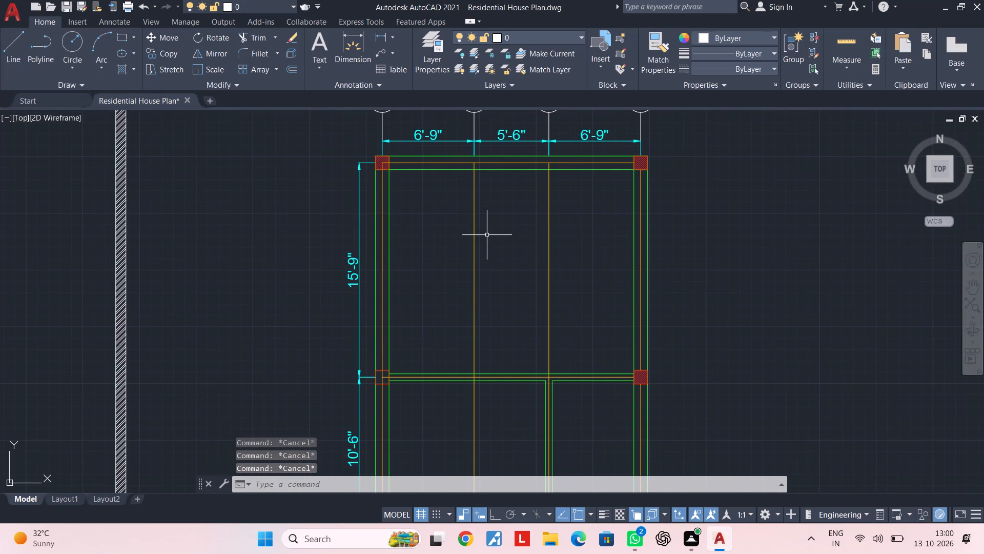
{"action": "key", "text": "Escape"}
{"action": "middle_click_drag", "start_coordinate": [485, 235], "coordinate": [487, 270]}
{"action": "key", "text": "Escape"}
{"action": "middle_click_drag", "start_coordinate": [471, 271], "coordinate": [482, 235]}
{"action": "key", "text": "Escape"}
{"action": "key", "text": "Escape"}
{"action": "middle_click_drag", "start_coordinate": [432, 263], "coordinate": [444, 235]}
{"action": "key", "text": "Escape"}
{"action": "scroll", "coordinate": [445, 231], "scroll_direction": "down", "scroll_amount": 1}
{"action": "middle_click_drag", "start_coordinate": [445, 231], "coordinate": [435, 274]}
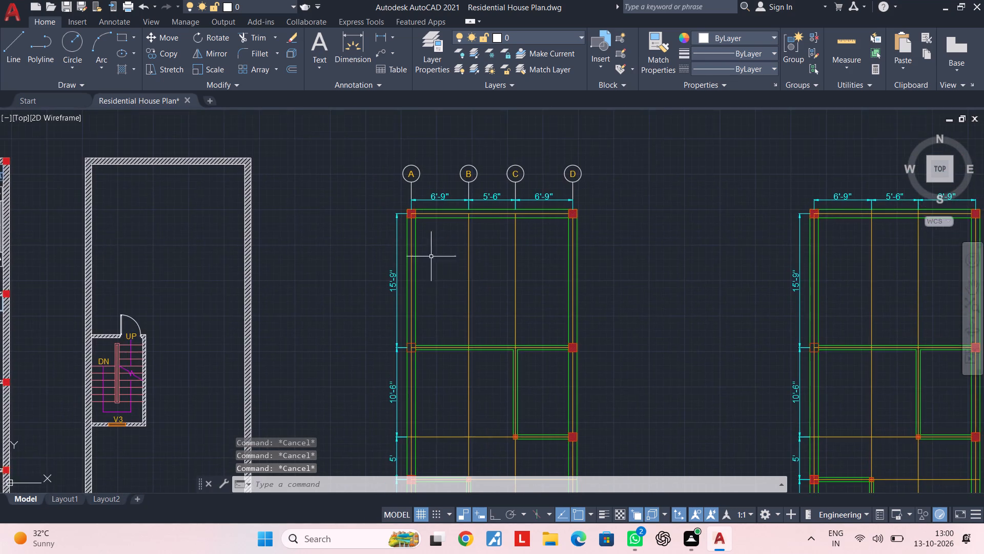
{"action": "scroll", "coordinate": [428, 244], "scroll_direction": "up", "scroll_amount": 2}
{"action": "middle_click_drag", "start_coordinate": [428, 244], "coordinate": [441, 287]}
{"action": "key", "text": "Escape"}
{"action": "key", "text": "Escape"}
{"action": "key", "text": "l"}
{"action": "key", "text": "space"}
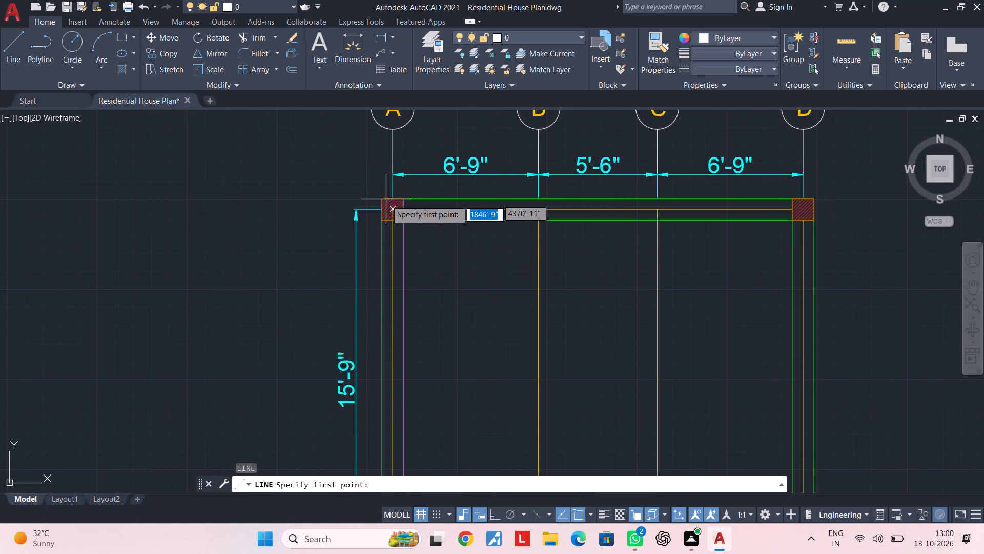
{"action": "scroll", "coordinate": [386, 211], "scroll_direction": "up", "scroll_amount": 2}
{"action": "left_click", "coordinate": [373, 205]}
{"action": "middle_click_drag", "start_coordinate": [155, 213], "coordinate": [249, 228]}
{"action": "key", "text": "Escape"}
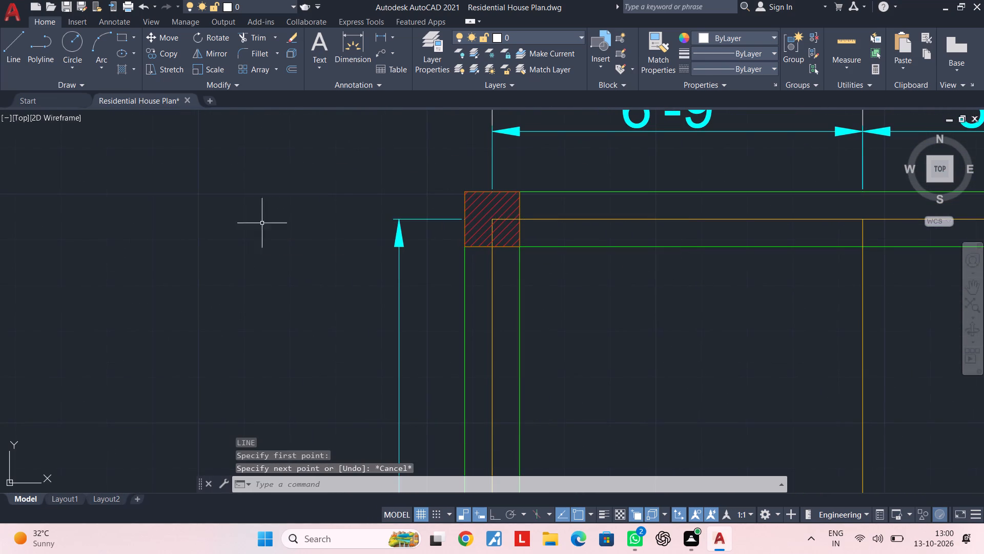
With Ortho on, draw a 2' horizontal line outward from the upper end of the 15'-9" dimension line.
{"action": "key", "text": "space"}
{"action": "scroll", "coordinate": [397, 214], "scroll_direction": "up", "scroll_amount": 1}
{"action": "left_click", "coordinate": [493, 517]}
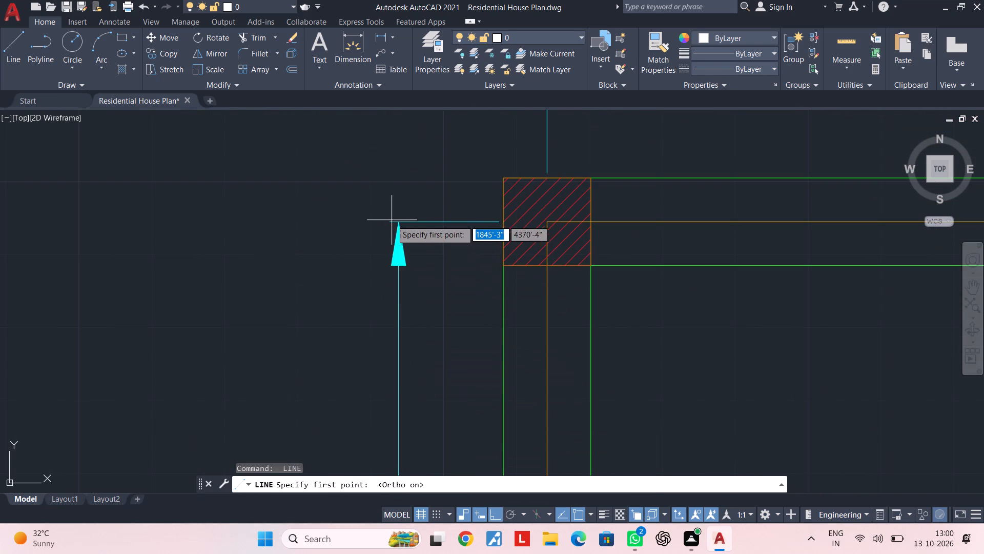
{"action": "left_click", "coordinate": [395, 218]}
{"action": "type", "text": "2'"}
{"action": "key", "text": "Return"}
{"action": "key", "text": "Escape"}
{"action": "key", "text": "Escape"}
{"action": "key", "text": "Escape"}
{"action": "scroll", "coordinate": [324, 249], "scroll_direction": "down", "scroll_amount": 3}
{"action": "middle_click_drag", "start_coordinate": [324, 249], "coordinate": [331, 266]}
{"action": "key", "text": "Escape"}
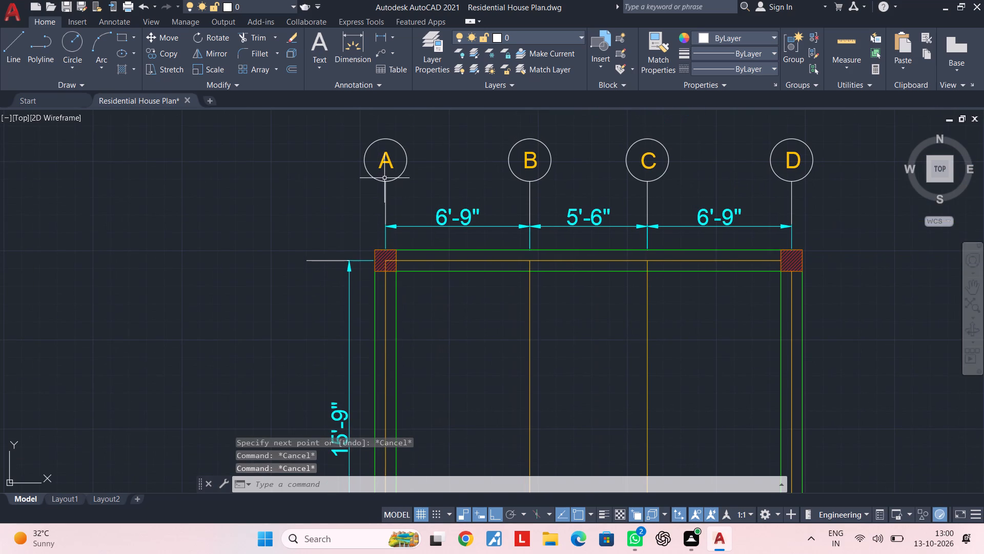
Copy bubble A's circle by its quadrant nearest the B bubble onto the outer end of the 2' horizontal line.
{"action": "left_click", "coordinate": [394, 180]}
{"action": "type", "text": "CO"}
{"action": "key", "text": "space"}
{"action": "left_click", "coordinate": [410, 162]}
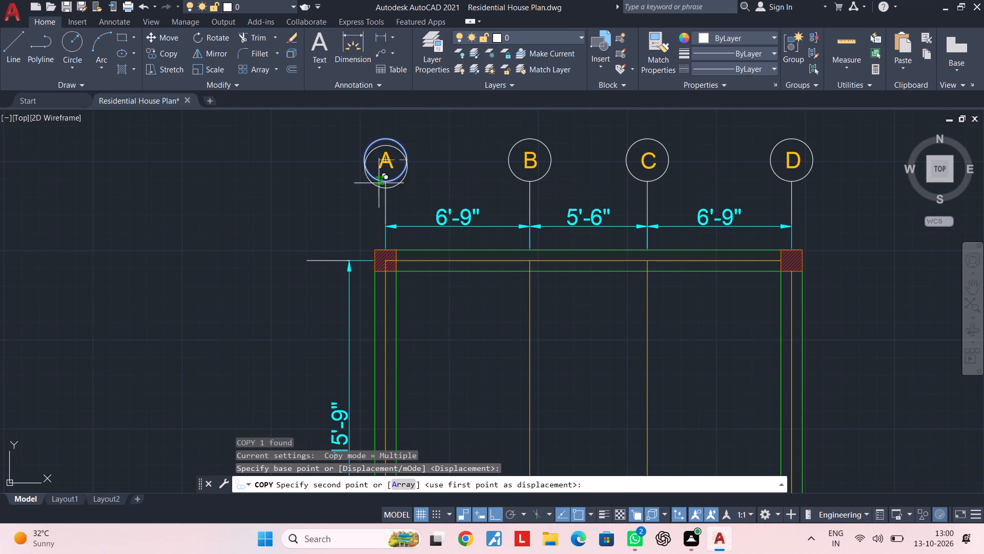
{"action": "left_click", "coordinate": [305, 262]}
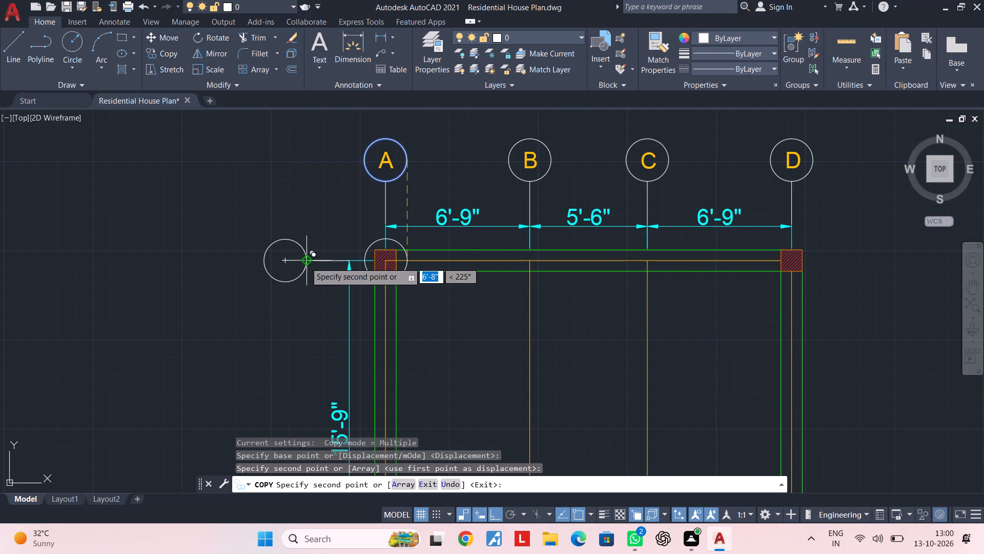
{"action": "scroll", "coordinate": [305, 262], "scroll_direction": "up", "scroll_amount": 3}
{"action": "key", "text": "Escape"}
{"action": "key", "text": "Escape"}
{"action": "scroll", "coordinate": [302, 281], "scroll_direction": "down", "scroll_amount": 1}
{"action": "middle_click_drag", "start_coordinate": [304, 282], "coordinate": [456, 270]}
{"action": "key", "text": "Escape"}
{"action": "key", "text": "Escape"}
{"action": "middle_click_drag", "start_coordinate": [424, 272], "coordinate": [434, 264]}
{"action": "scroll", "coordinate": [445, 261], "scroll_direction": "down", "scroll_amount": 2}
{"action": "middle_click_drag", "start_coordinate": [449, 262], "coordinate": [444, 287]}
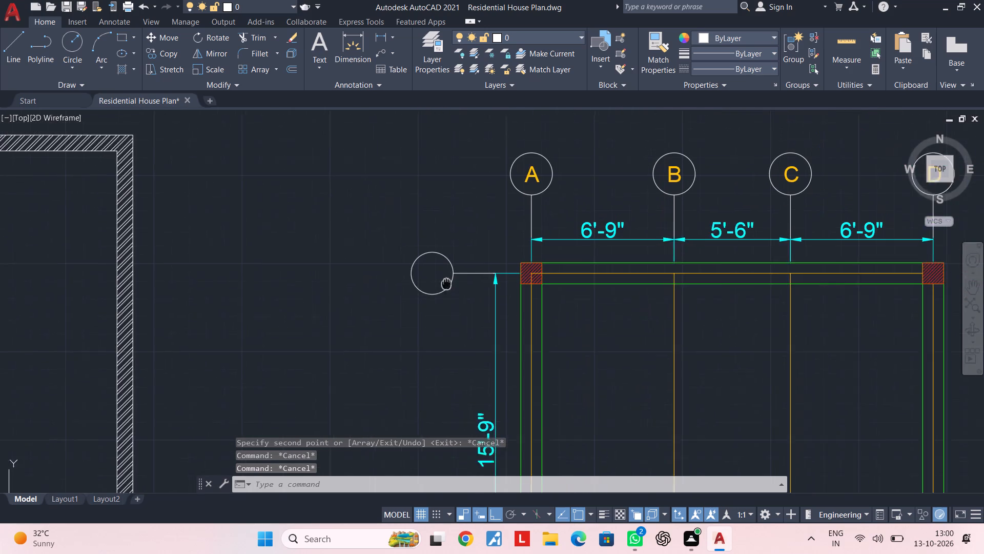
With Ortho off, copy the letter A from its grid bubble into the empty bubble beside the top horizontal grid line.
{"action": "middle_click_drag", "start_coordinate": [444, 287], "coordinate": [433, 304]}
{"action": "key", "text": "Escape"}
{"action": "left_click", "coordinate": [515, 199]}
{"action": "type", "text": "CO"}
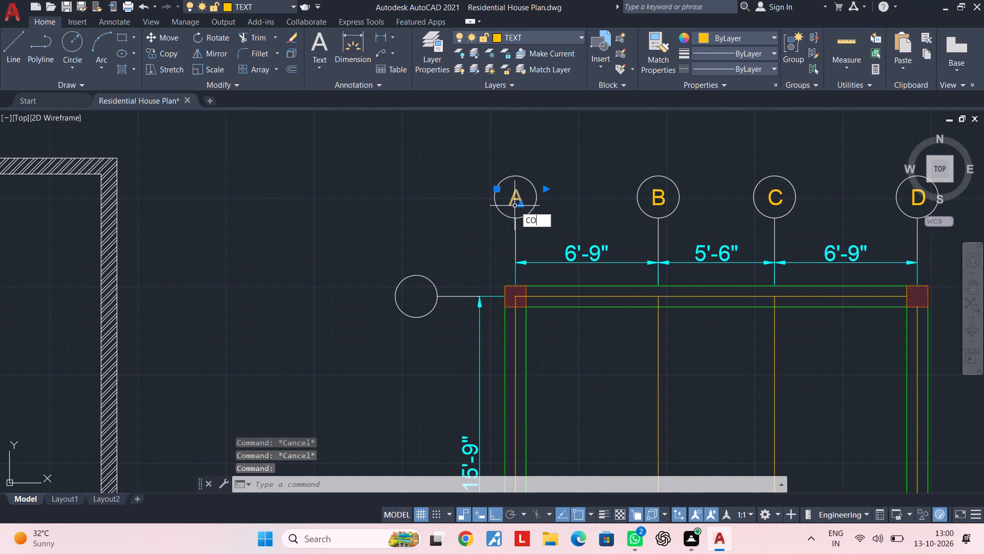
{"action": "key", "text": "space"}
{"action": "left_click", "coordinate": [515, 206]}
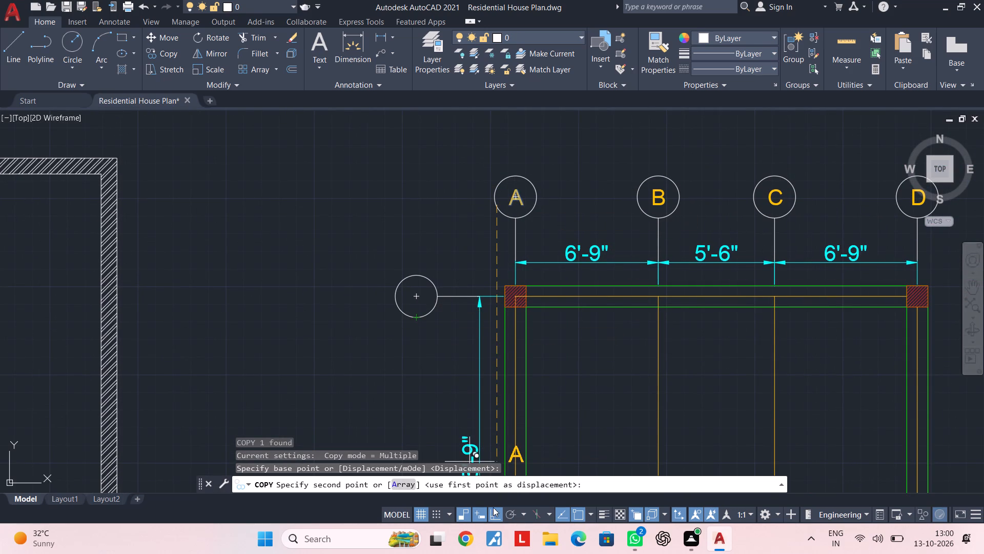
{"action": "left_click", "coordinate": [493, 507]}
{"action": "scroll", "coordinate": [412, 316], "scroll_direction": "up", "scroll_amount": 3}
{"action": "left_click", "coordinate": [332, 262]}
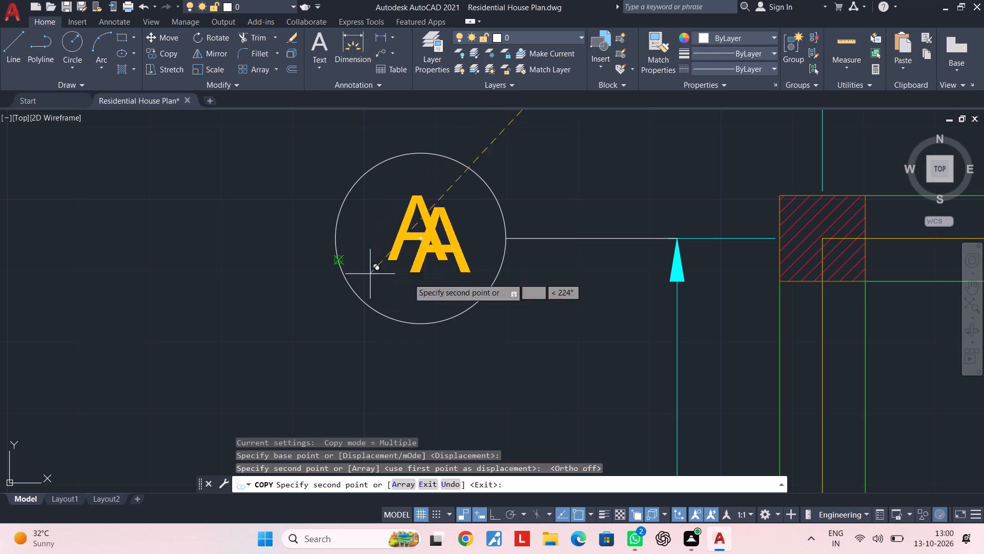
{"action": "key", "text": "Escape"}
{"action": "key", "text": "Escape"}
Change the label in the top horizontal grid line's bubble to 1.
{"action": "double_click", "coordinate": [432, 242]}
{"action": "left_click", "coordinate": [452, 230]}
{"action": "key", "text": "BackSpace"}
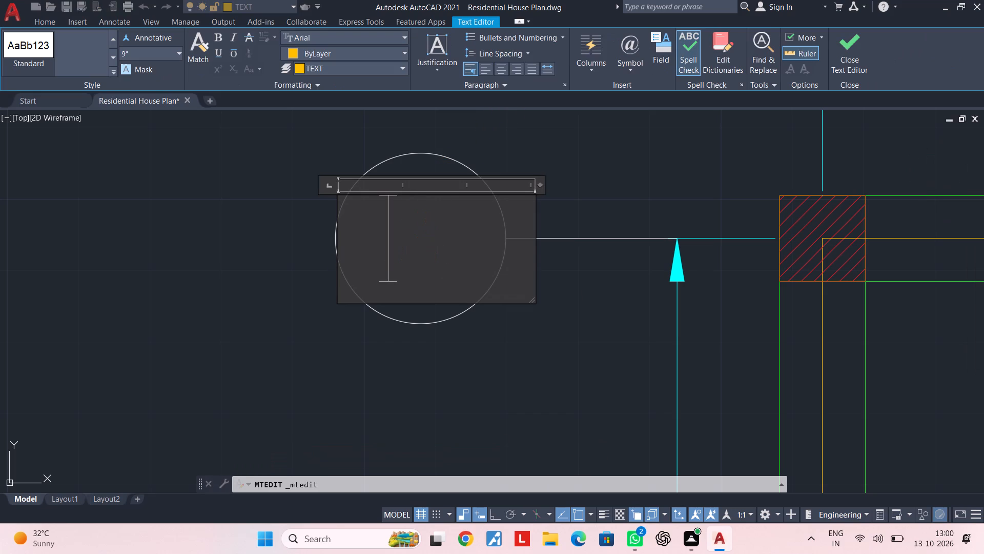
{"action": "key", "text": "1"}
{"action": "left_click", "coordinate": [600, 382]}
{"action": "scroll", "coordinate": [597, 379], "scroll_direction": "down", "scroll_amount": 3}
{"action": "middle_click_drag", "start_coordinate": [597, 379], "coordinate": [597, 361]}
{"action": "key", "text": "Escape"}
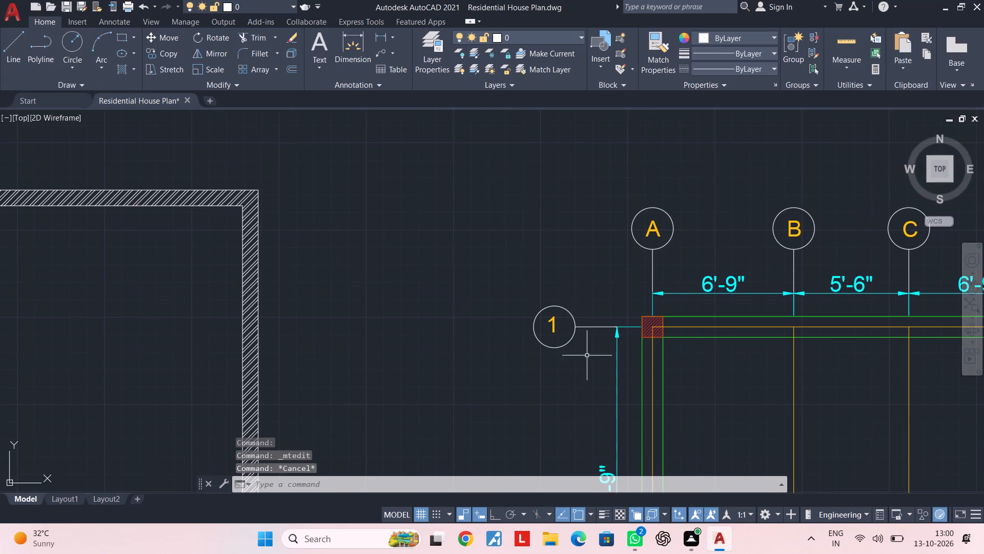
With Ortho on, copy bubble 1 with its label and line from the line's end to the lower end of the 15'-9" dimension.
{"action": "left_click_drag", "start_coordinate": [586, 358], "coordinate": [581, 350]}
{"action": "left_click", "coordinate": [538, 281]}
{"action": "type", "text": "CO"}
{"action": "key", "text": "space"}
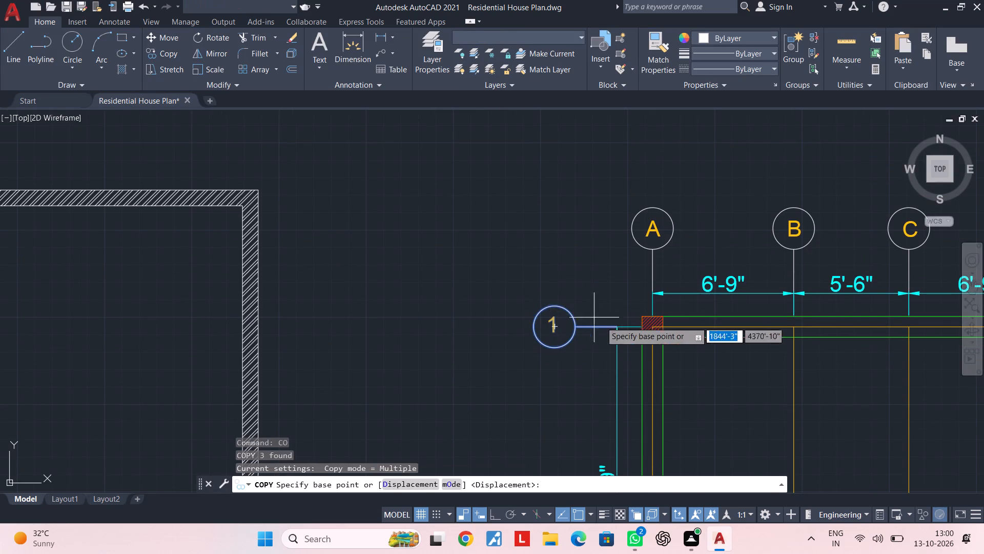
{"action": "scroll", "coordinate": [614, 339], "scroll_direction": "up", "scroll_amount": 3}
{"action": "left_click", "coordinate": [612, 294]}
{"action": "scroll", "coordinate": [605, 406], "scroll_direction": "down", "scroll_amount": 4}
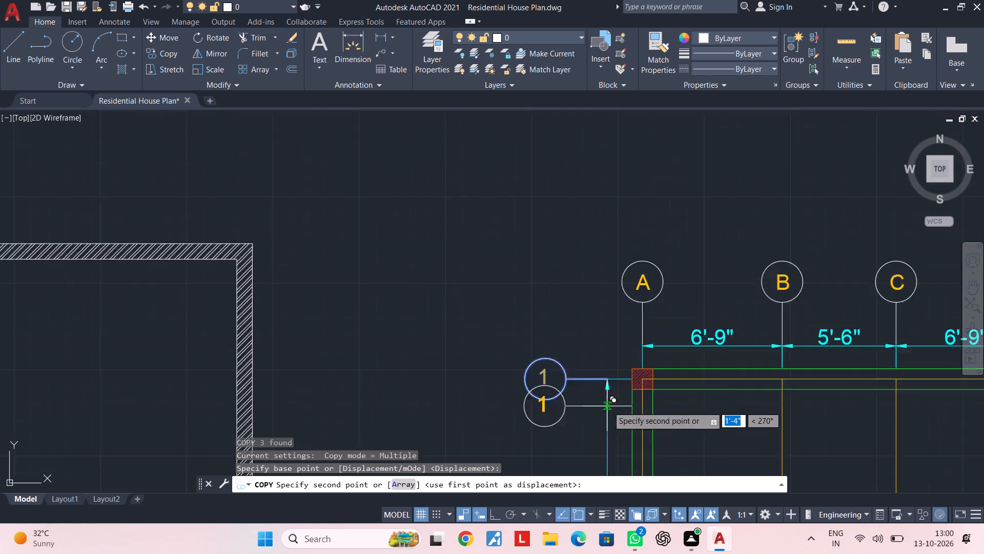
{"action": "middle_click_drag", "start_coordinate": [610, 399], "coordinate": [580, 153]}
{"action": "left_click", "coordinate": [492, 508]}
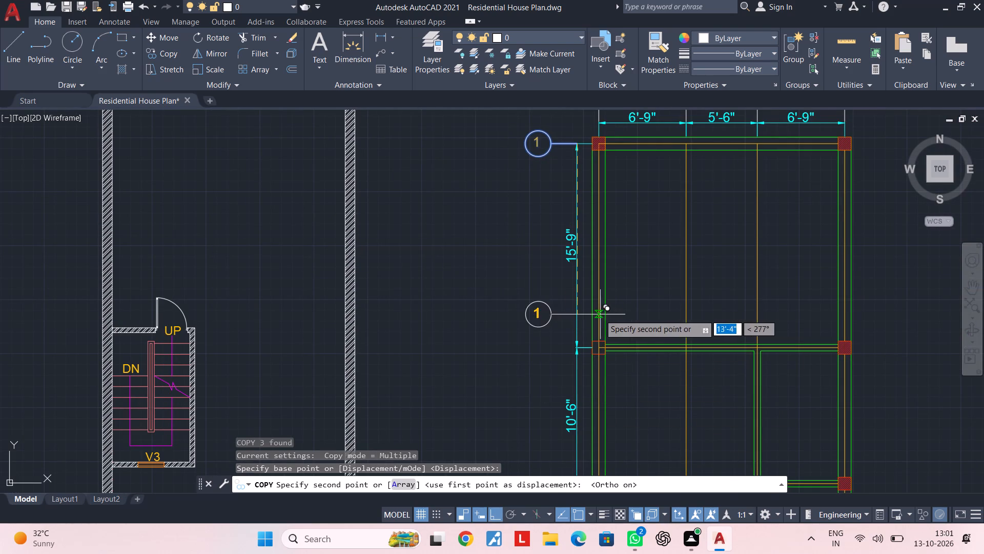
{"action": "middle_click_drag", "start_coordinate": [583, 339], "coordinate": [571, 266]}
{"action": "scroll", "coordinate": [571, 274], "scroll_direction": "up", "scroll_amount": 4}
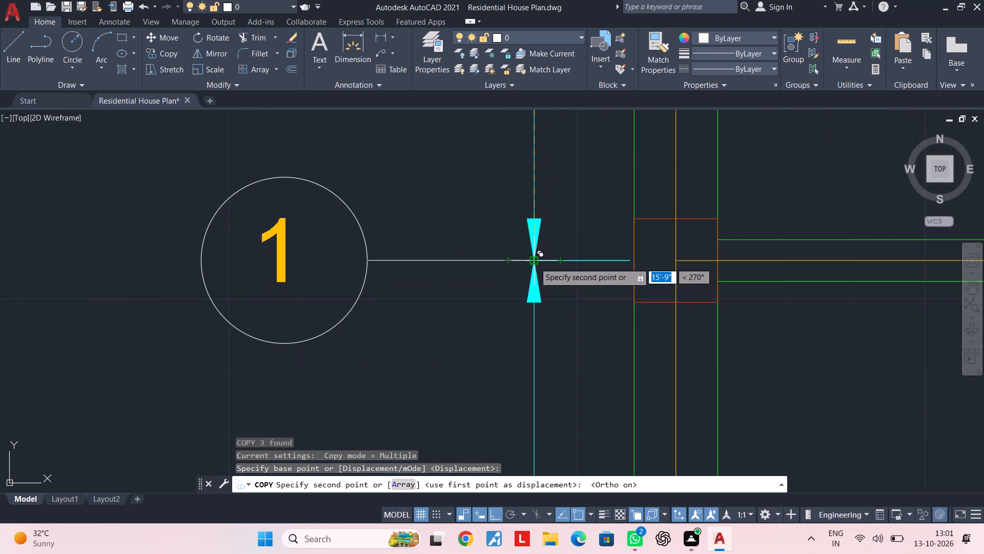
{"action": "left_click", "coordinate": [535, 263]}
Place further copies of the bubble at the lower ends of the 10'-6" and 5' dimensions.
{"action": "scroll", "coordinate": [537, 300], "scroll_direction": "down", "scroll_amount": 3}
{"action": "middle_click_drag", "start_coordinate": [537, 302], "coordinate": [535, 105]}
{"action": "scroll", "coordinate": [528, 308], "scroll_direction": "up", "scroll_amount": 3}
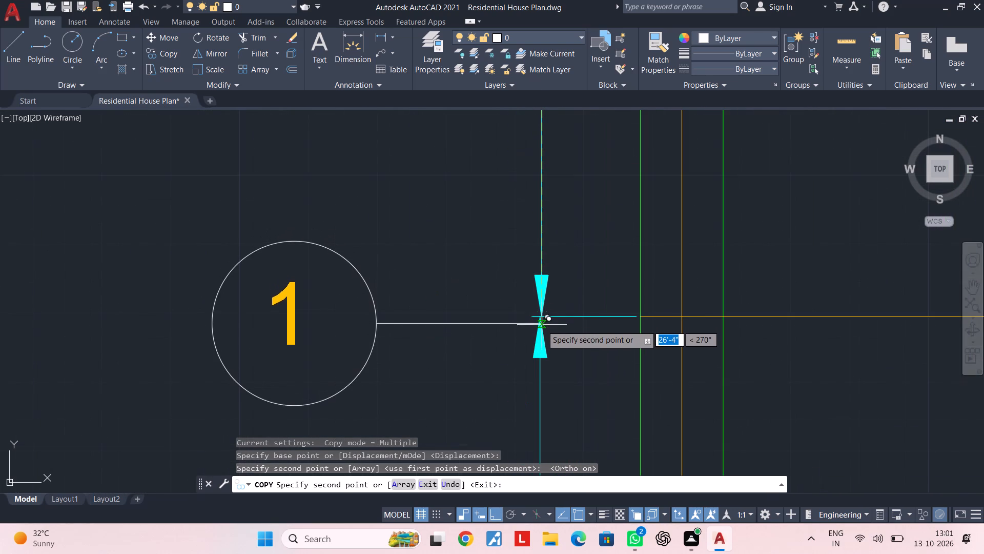
{"action": "left_click", "coordinate": [542, 318]}
{"action": "scroll", "coordinate": [538, 342], "scroll_direction": "down", "scroll_amount": 4}
{"action": "middle_click_drag", "start_coordinate": [540, 326], "coordinate": [544, 152]}
{"action": "scroll", "coordinate": [536, 244], "scroll_direction": "up", "scroll_amount": 3}
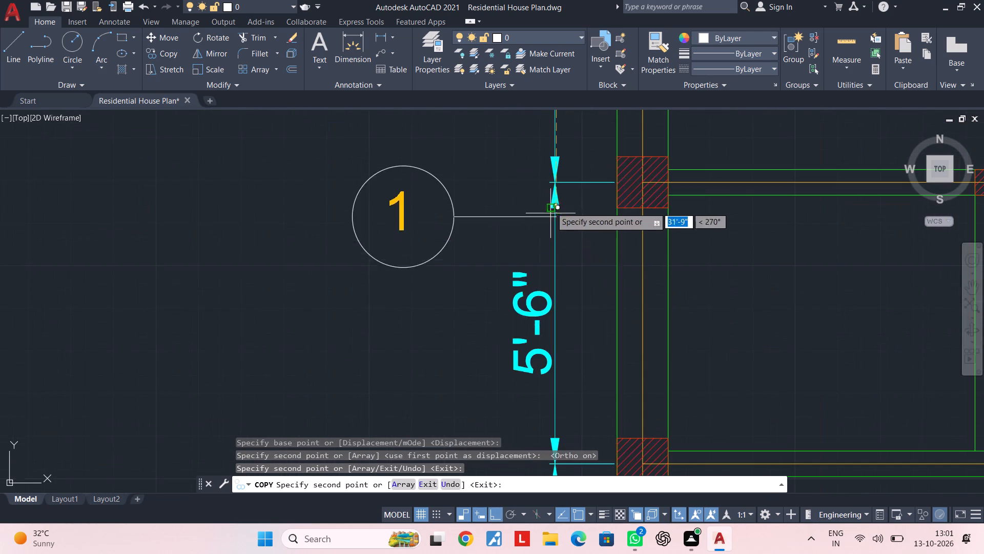
{"action": "scroll", "coordinate": [553, 193], "scroll_direction": "up", "scroll_amount": 2}
{"action": "left_click", "coordinate": [558, 166]}
Place copies of the bubble at the lower ends of the 5'-6" and 15'-6" dimensions.
{"action": "scroll", "coordinate": [561, 200], "scroll_direction": "down", "scroll_amount": 4}
{"action": "middle_click_drag", "start_coordinate": [561, 202], "coordinate": [561, 31]}
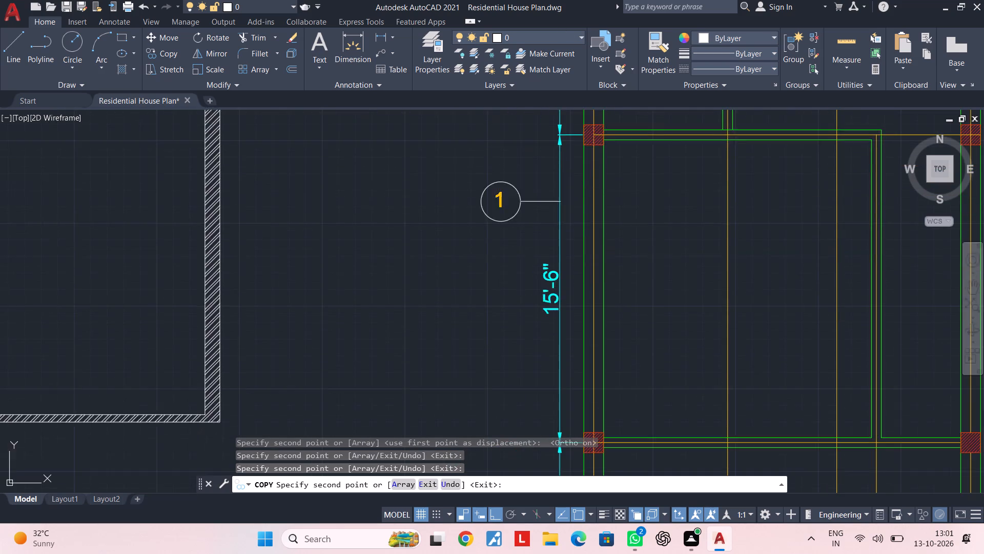
{"action": "scroll", "coordinate": [559, 118], "scroll_direction": "up", "scroll_amount": 3}
{"action": "middle_click_drag", "start_coordinate": [559, 133], "coordinate": [542, 250]}
{"action": "scroll", "coordinate": [541, 284], "scroll_direction": "up", "scroll_amount": 2}
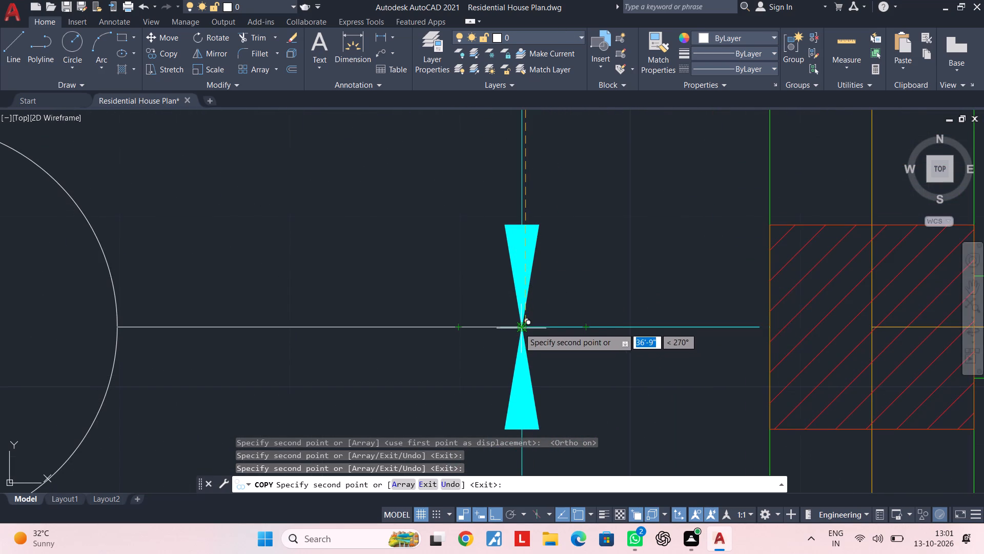
{"action": "left_click", "coordinate": [519, 327]}
{"action": "scroll", "coordinate": [527, 344], "scroll_direction": "down", "scroll_amount": 4}
{"action": "middle_click_drag", "start_coordinate": [534, 304], "coordinate": [555, 77]}
{"action": "scroll", "coordinate": [534, 176], "scroll_direction": "down", "scroll_amount": 3}
{"action": "middle_click_drag", "start_coordinate": [531, 186], "coordinate": [542, 123]}
{"action": "scroll", "coordinate": [529, 201], "scroll_direction": "up", "scroll_amount": 3}
{"action": "middle_click_drag", "start_coordinate": [572, 177], "coordinate": [564, 211]}
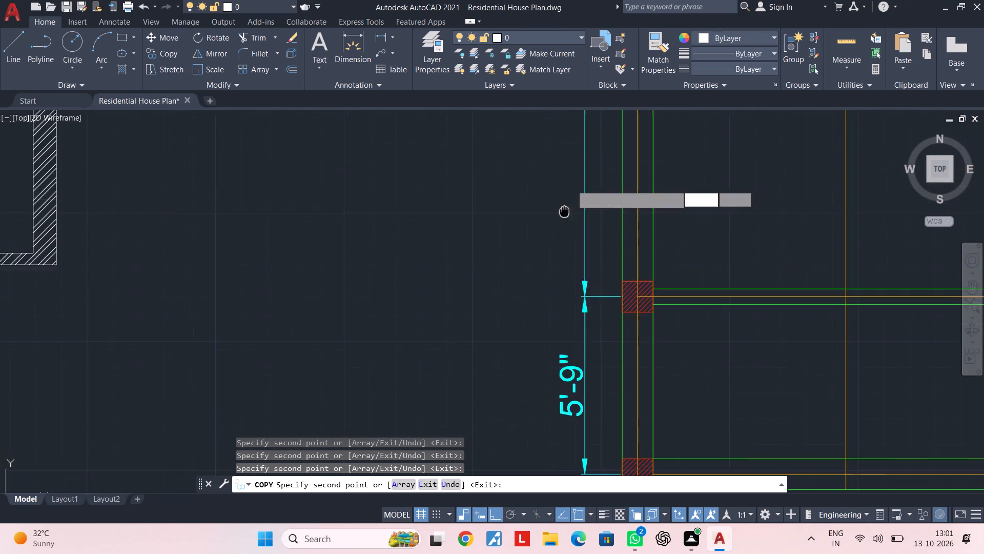
{"action": "middle_click_drag", "start_coordinate": [564, 211], "coordinate": [540, 105]}
{"action": "scroll", "coordinate": [576, 204], "scroll_direction": "up", "scroll_amount": 2}
{"action": "left_click", "coordinate": [522, 214]}
Place the last copy of the bubble at the lower end of the 5'-9" dimension and finish copying.
{"action": "scroll", "coordinate": [539, 284], "scroll_direction": "down", "scroll_amount": 4}
{"action": "middle_click_drag", "start_coordinate": [541, 271], "coordinate": [561, 160]}
{"action": "scroll", "coordinate": [543, 216], "scroll_direction": "up", "scroll_amount": 3}
{"action": "left_click", "coordinate": [594, 258]}
{"action": "scroll", "coordinate": [643, 291], "scroll_direction": "down", "scroll_amount": 4}
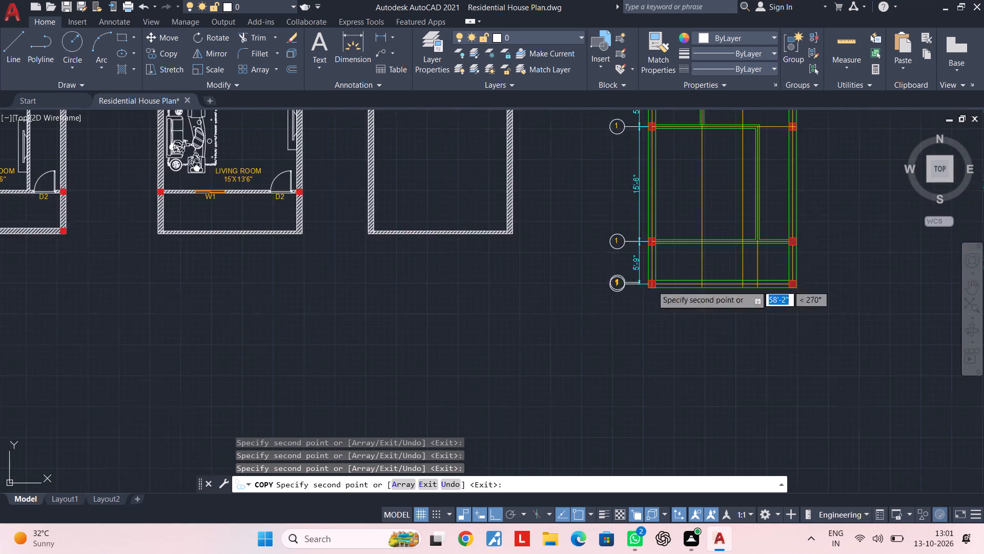
{"action": "middle_click_drag", "start_coordinate": [652, 285], "coordinate": [330, 202]}
{"action": "key", "text": "Escape"}
{"action": "key", "text": "Escape"}
{"action": "scroll", "coordinate": [440, 205], "scroll_direction": "up", "scroll_amount": 2}
{"action": "middle_click_drag", "start_coordinate": [427, 229], "coordinate": [479, 271]}
{"action": "middle_click_drag", "start_coordinate": [367, 245], "coordinate": [437, 278]}
{"action": "key", "text": "Escape"}
{"action": "key", "text": "Escape"}
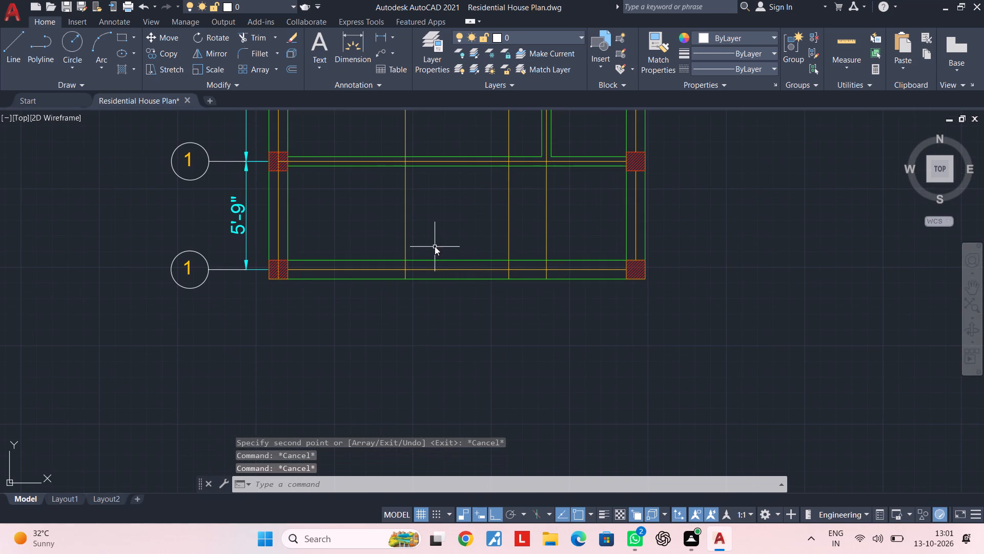
Trim the three inner vertical grid lines where they extend past the bottom horizontal grid line of the bubbled plan.
{"action": "key", "text": "t"}
{"action": "key", "text": "r"}
{"action": "key", "text": "space"}
{"action": "scroll", "coordinate": [419, 288], "scroll_direction": "up", "scroll_amount": 5}
{"action": "left_click_drag", "start_coordinate": [285, 219], "coordinate": [277, 218]}
{"action": "left_click_drag", "start_coordinate": [134, 206], "coordinate": [163, 209]}
{"action": "scroll", "coordinate": [314, 229], "scroll_direction": "down", "scroll_amount": 5}
{"action": "middle_click_drag", "start_coordinate": [332, 229], "coordinate": [253, 238]}
{"action": "scroll", "coordinate": [334, 252], "scroll_direction": "up", "scroll_amount": 4}
{"action": "scroll", "coordinate": [373, 173], "scroll_direction": "down", "scroll_amount": 2}
{"action": "middle_click_drag", "start_coordinate": [384, 182], "coordinate": [450, 299]}
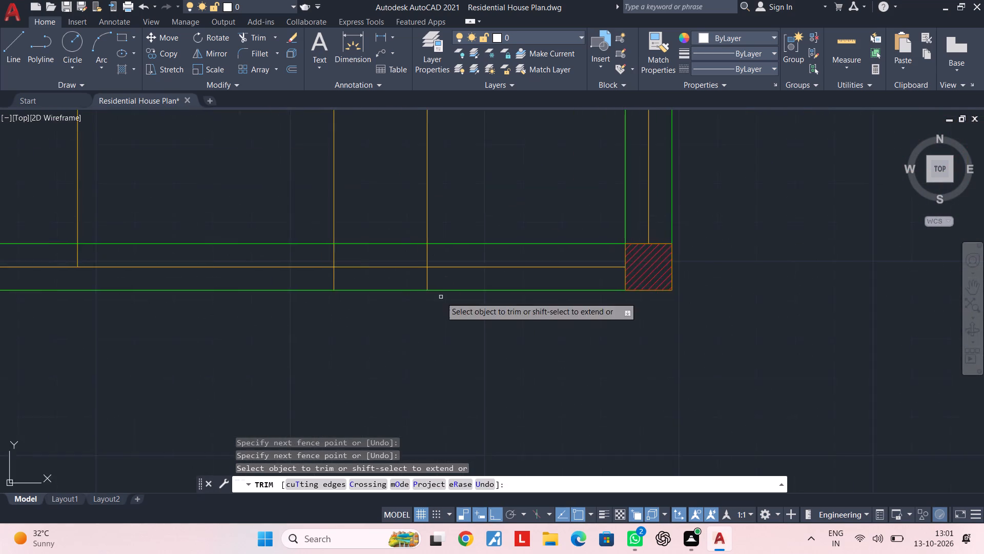
{"action": "scroll", "coordinate": [441, 290], "scroll_direction": "up", "scroll_amount": 2}
{"action": "left_click", "coordinate": [443, 272]}
{"action": "left_click", "coordinate": [149, 255]}
{"action": "key", "text": "Escape"}
{"action": "scroll", "coordinate": [242, 267], "scroll_direction": "down", "scroll_amount": 4}
{"action": "middle_click_drag", "start_coordinate": [283, 279], "coordinate": [442, 333]}
{"action": "key", "text": "Escape"}
{"action": "key", "text": "Escape"}
{"action": "scroll", "coordinate": [321, 220], "scroll_direction": "down", "scroll_amount": 1}
{"action": "middle_click_drag", "start_coordinate": [356, 234], "coordinate": [519, 241]}
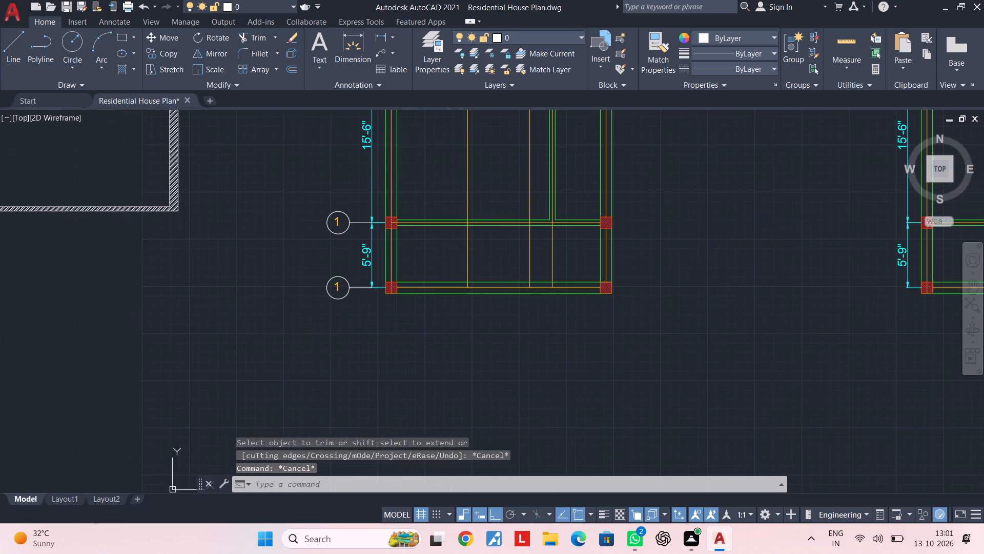
{"action": "key", "text": "Escape"}
{"action": "key", "text": "Escape"}
{"action": "key", "text": "Escape"}
{"action": "key", "text": "Escape"}
Change the label in the second horizontal grid line's bubble, between the 15'-9" and 10'-6" dimensions, to 2.
{"action": "scroll", "coordinate": [361, 261], "scroll_direction": "down", "scroll_amount": 4}
{"action": "middle_click_drag", "start_coordinate": [383, 184], "coordinate": [394, 294]}
{"action": "scroll", "coordinate": [388, 296], "scroll_direction": "up", "scroll_amount": 4}
{"action": "middle_click_drag", "start_coordinate": [305, 279], "coordinate": [454, 246]}
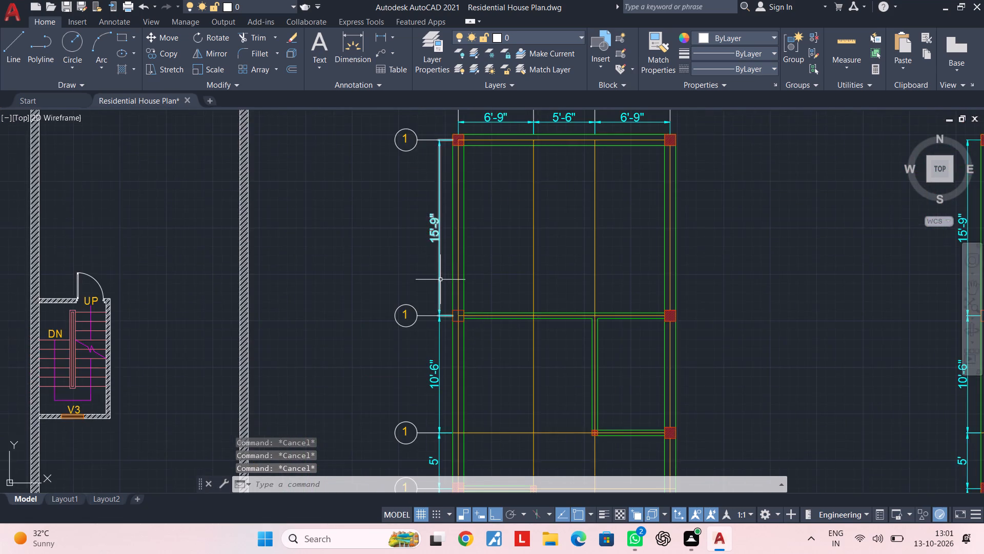
{"action": "middle_click_drag", "start_coordinate": [438, 287], "coordinate": [439, 206]}
{"action": "scroll", "coordinate": [424, 245], "scroll_direction": "up", "scroll_amount": 2}
{"action": "double_click", "coordinate": [377, 216]}
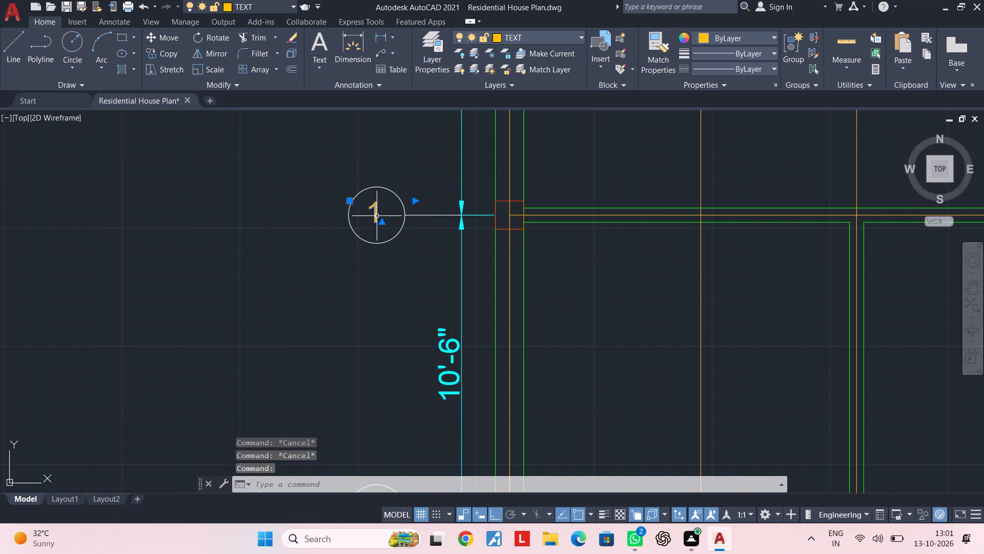
{"action": "key", "text": "BackSpace"}
{"action": "key", "text": "3"}
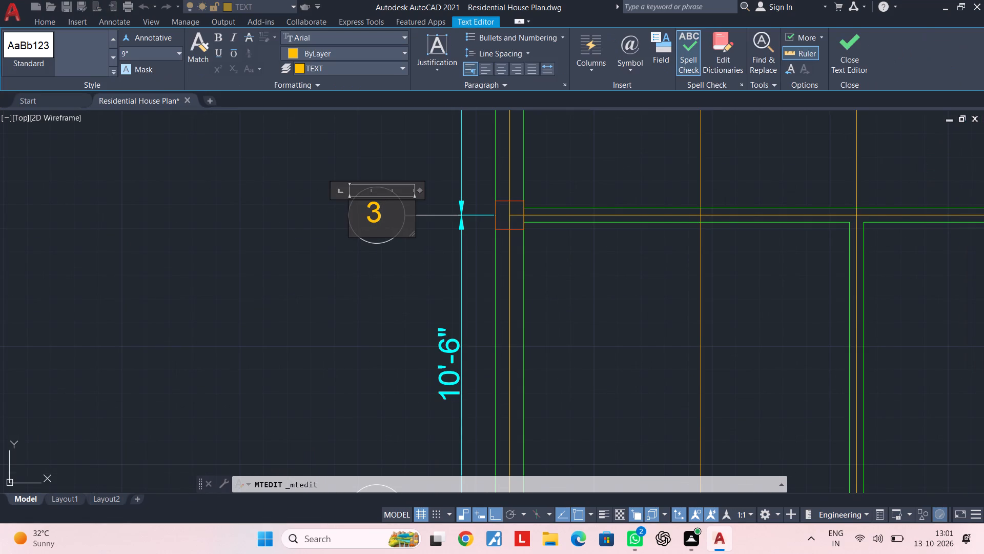
{"action": "key", "text": "BackSpace"}
{"action": "key", "text": "2"}
{"action": "left_click", "coordinate": [340, 323]}
Change the label in the third horizontal grid line's bubble, between the 10'-6" and 5' dimensions, to 3.
{"action": "scroll", "coordinate": [363, 316], "scroll_direction": "down", "scroll_amount": 4}
{"action": "middle_click_drag", "start_coordinate": [364, 313], "coordinate": [366, 195]}
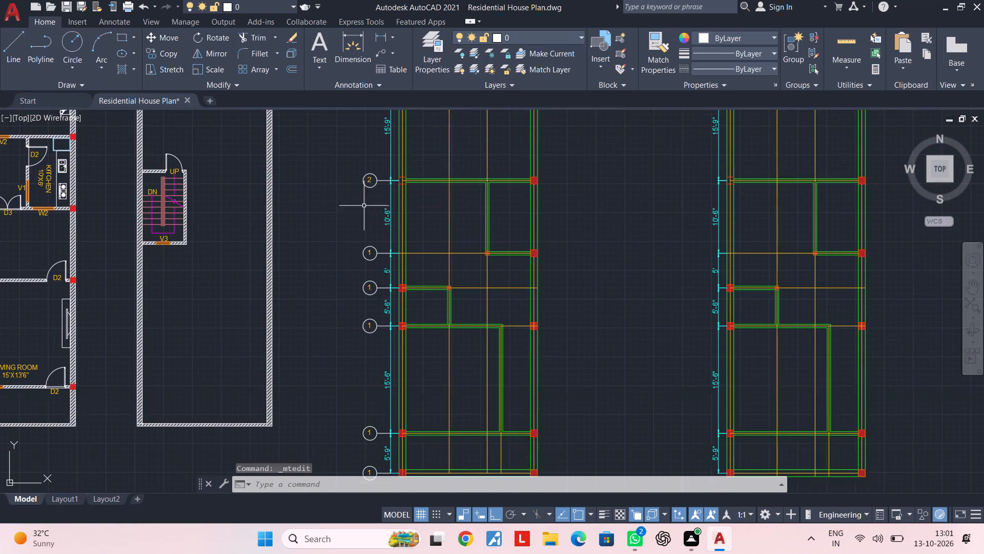
{"action": "scroll", "coordinate": [352, 256], "scroll_direction": "up", "scroll_amount": 2}
{"action": "double_click", "coordinate": [385, 251]}
{"action": "left_click", "coordinate": [388, 249]}
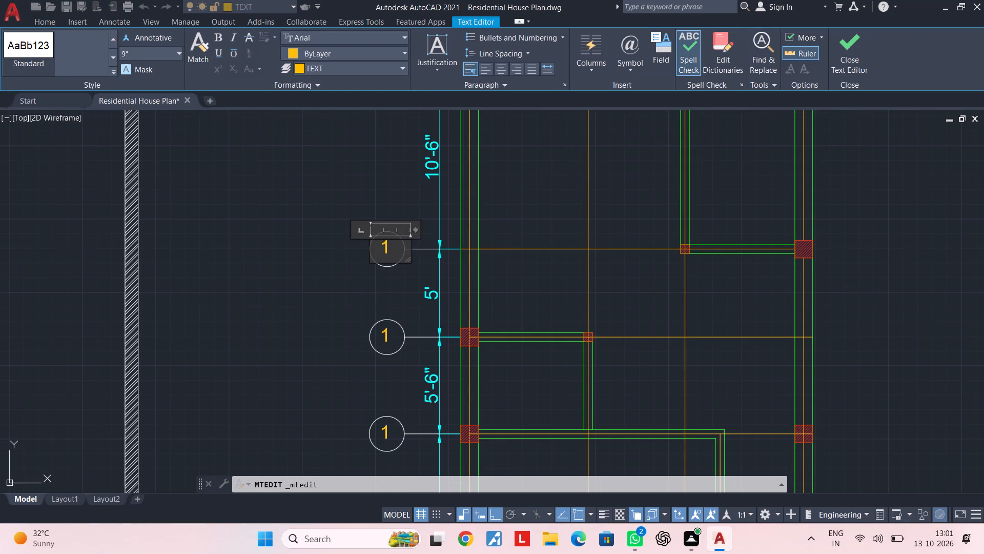
{"action": "key", "text": "BackSpace"}
{"action": "key", "text": "3"}
{"action": "left_click", "coordinate": [341, 293]}
Change the label in the fourth horizontal grid line's bubble, between the 5' and 5'-6" dimensions, to 4.
{"action": "scroll", "coordinate": [434, 346], "scroll_direction": "down", "scroll_amount": 1}
{"action": "middle_click_drag", "start_coordinate": [448, 303], "coordinate": [426, 228]}
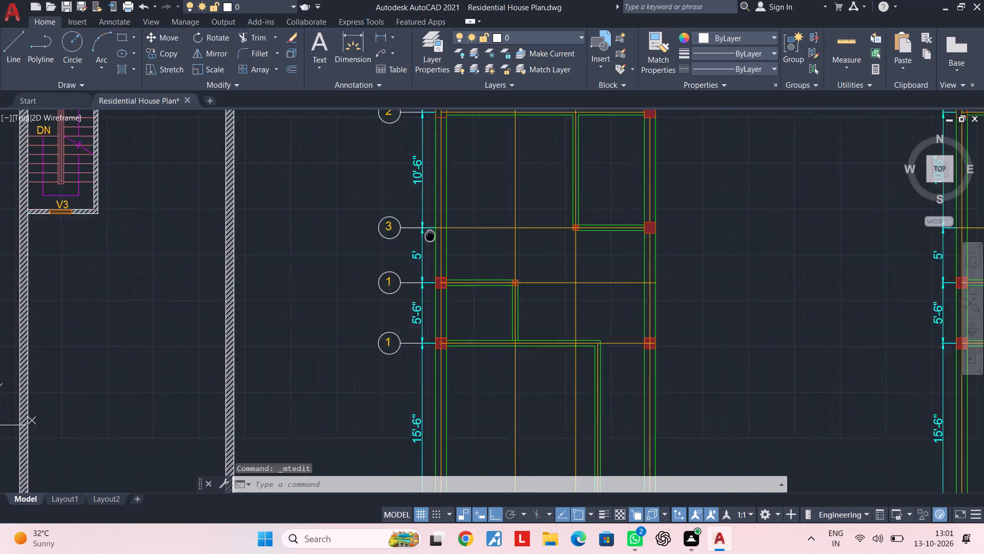
{"action": "middle_click_drag", "start_coordinate": [426, 228], "coordinate": [422, 216]}
{"action": "scroll", "coordinate": [391, 244], "scroll_direction": "up", "scroll_amount": 2}
{"action": "double_click", "coordinate": [356, 269]}
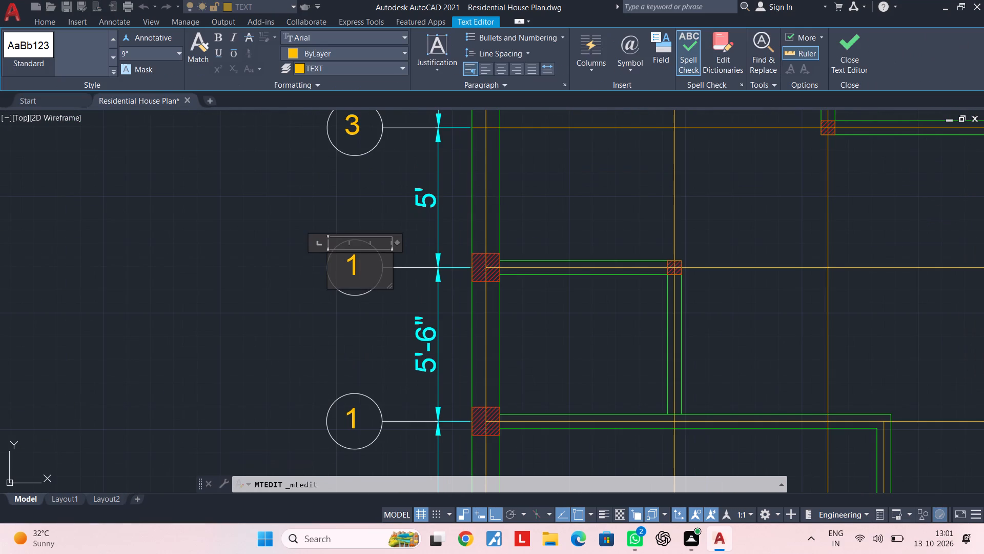
{"action": "key", "text": "BackSpace"}
{"action": "key", "text": "4"}
{"action": "left_click", "coordinate": [311, 379]}
Change the label in the fifth horizontal grid line's bubble, between the 5'-6" and 15'-6" dimensions, to 5.
{"action": "scroll", "coordinate": [330, 382], "scroll_direction": "down", "scroll_amount": 2}
{"action": "middle_click_drag", "start_coordinate": [392, 408], "coordinate": [393, 275]}
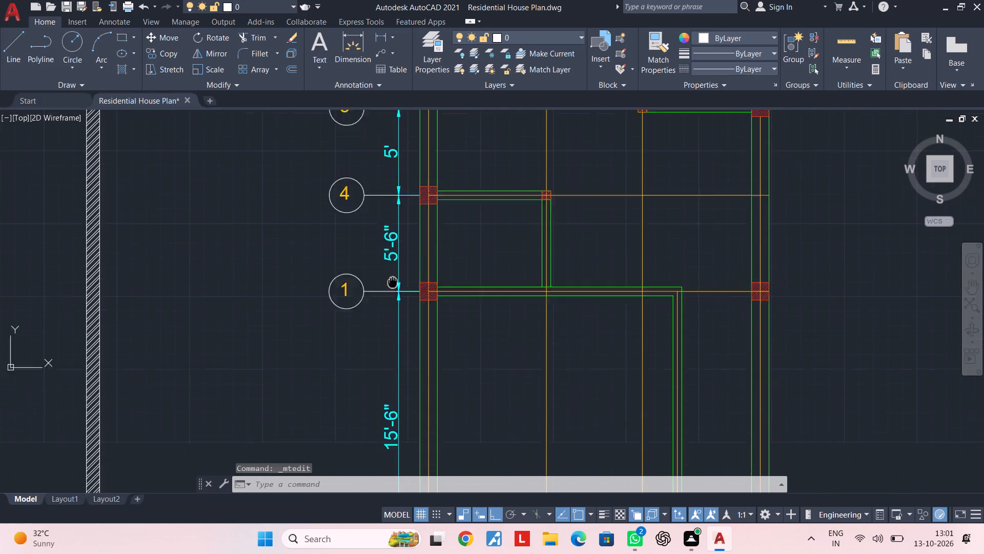
{"action": "middle_click_drag", "start_coordinate": [393, 275], "coordinate": [393, 268]}
{"action": "scroll", "coordinate": [356, 280], "scroll_direction": "up", "scroll_amount": 1}
{"action": "double_click", "coordinate": [336, 261]}
{"action": "left_click", "coordinate": [347, 261]}
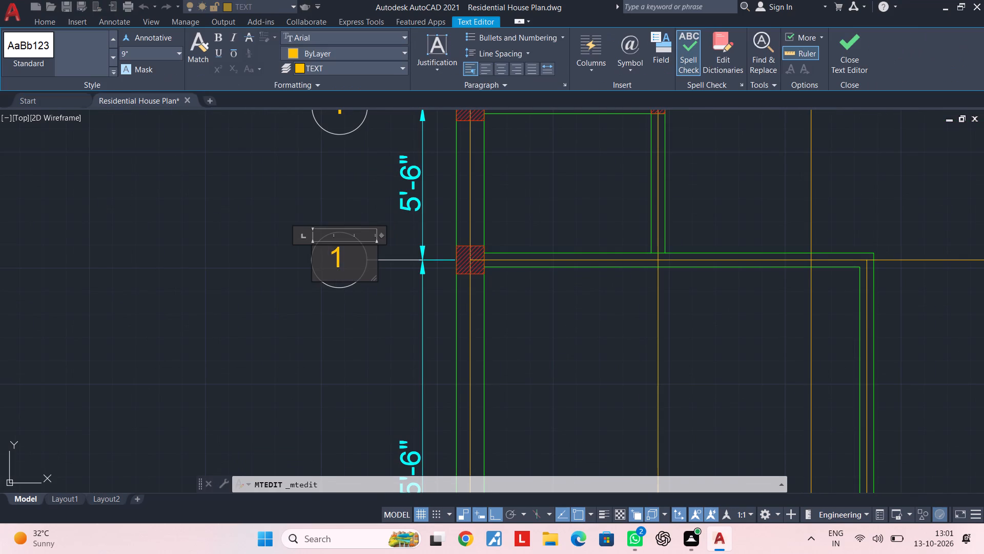
{"action": "key", "text": "BackSpace"}
{"action": "key", "text": "5"}
{"action": "left_click", "coordinate": [299, 350]}
Change the label in the sixth horizontal grid line's bubble, between the 15'-6" and 5'-9" dimensions, to 6.
{"action": "scroll", "coordinate": [380, 386], "scroll_direction": "down", "scroll_amount": 4}
{"action": "middle_click_drag", "start_coordinate": [376, 334], "coordinate": [375, 221]}
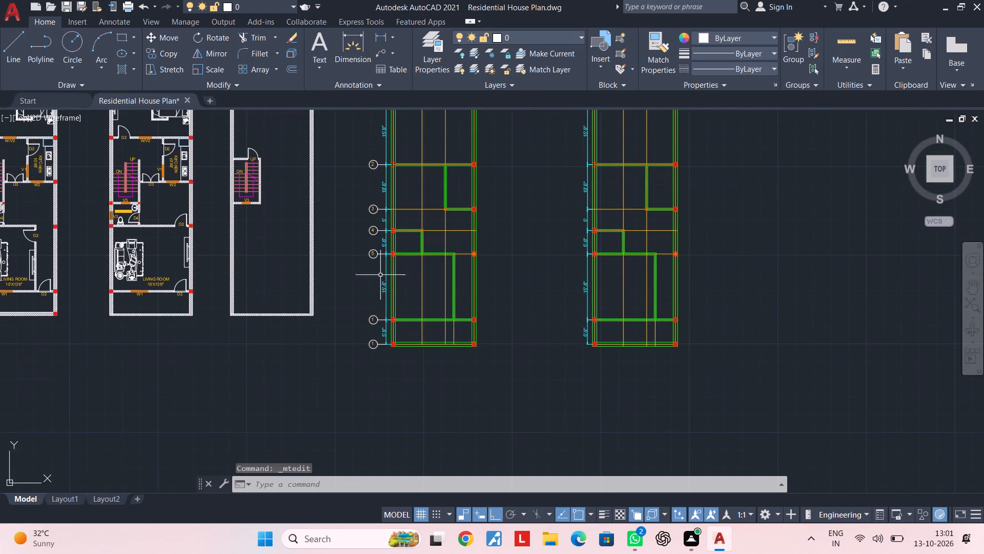
{"action": "scroll", "coordinate": [370, 326], "scroll_direction": "up", "scroll_amount": 3}
{"action": "double_click", "coordinate": [375, 299]}
{"action": "scroll", "coordinate": [375, 299], "scroll_direction": "up", "scroll_amount": 2}
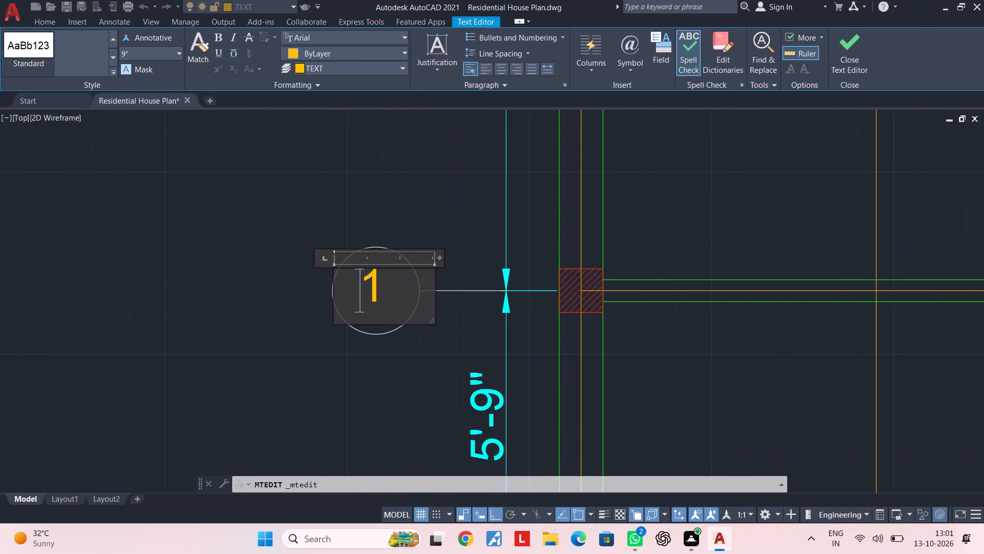
{"action": "left_click", "coordinate": [386, 296]}
{"action": "key", "text": "BackSpace"}
{"action": "key", "text": "6"}
{"action": "left_click", "coordinate": [320, 360]}
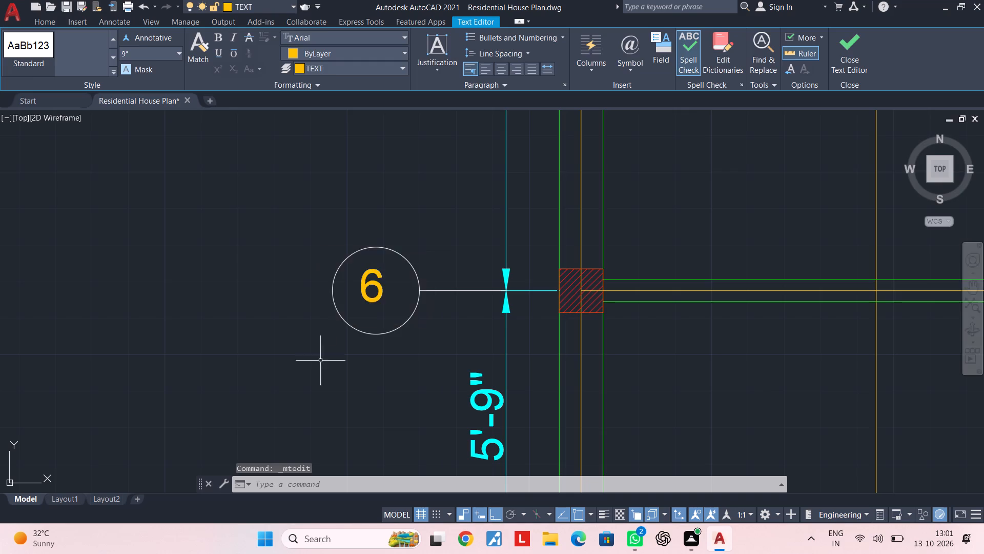
Change the label in the bottom horizontal grid line's bubble to 7.
{"action": "scroll", "coordinate": [375, 387], "scroll_direction": "down", "scroll_amount": 2}
{"action": "middle_click_drag", "start_coordinate": [376, 352], "coordinate": [377, 226]}
{"action": "scroll", "coordinate": [393, 318], "scroll_direction": "up", "scroll_amount": 2}
{"action": "double_click", "coordinate": [348, 329]}
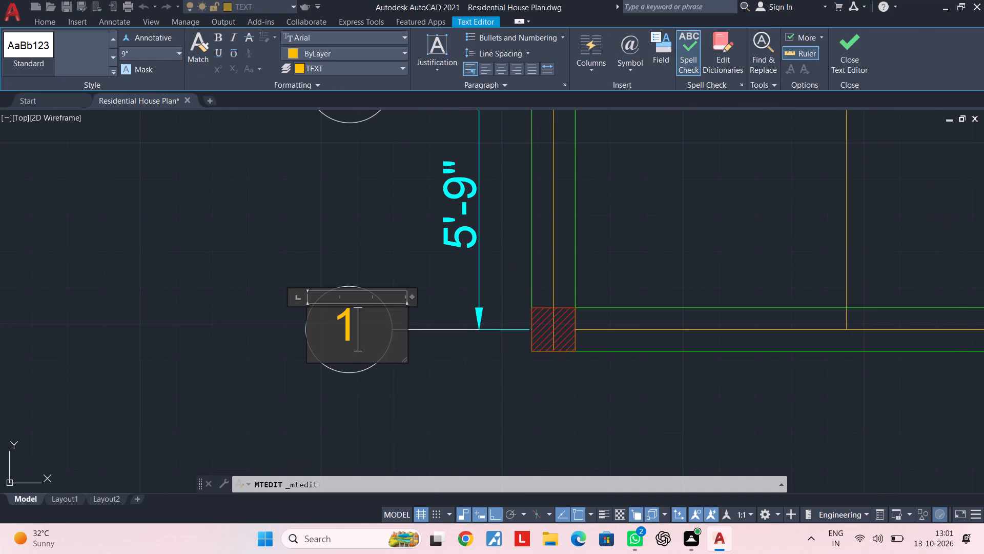
{"action": "key", "text": "BackSpace"}
{"action": "key", "text": "7"}
{"action": "left_click", "coordinate": [241, 446]}
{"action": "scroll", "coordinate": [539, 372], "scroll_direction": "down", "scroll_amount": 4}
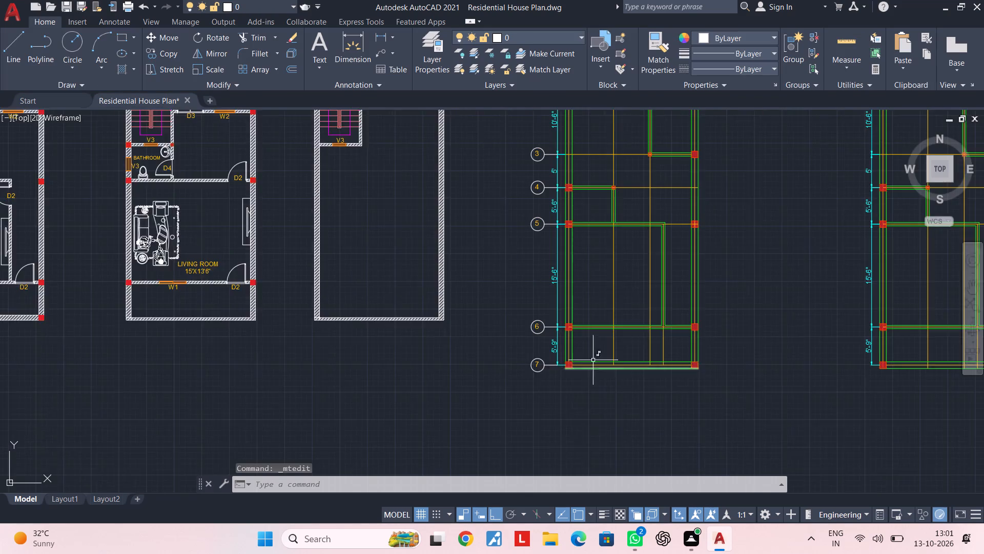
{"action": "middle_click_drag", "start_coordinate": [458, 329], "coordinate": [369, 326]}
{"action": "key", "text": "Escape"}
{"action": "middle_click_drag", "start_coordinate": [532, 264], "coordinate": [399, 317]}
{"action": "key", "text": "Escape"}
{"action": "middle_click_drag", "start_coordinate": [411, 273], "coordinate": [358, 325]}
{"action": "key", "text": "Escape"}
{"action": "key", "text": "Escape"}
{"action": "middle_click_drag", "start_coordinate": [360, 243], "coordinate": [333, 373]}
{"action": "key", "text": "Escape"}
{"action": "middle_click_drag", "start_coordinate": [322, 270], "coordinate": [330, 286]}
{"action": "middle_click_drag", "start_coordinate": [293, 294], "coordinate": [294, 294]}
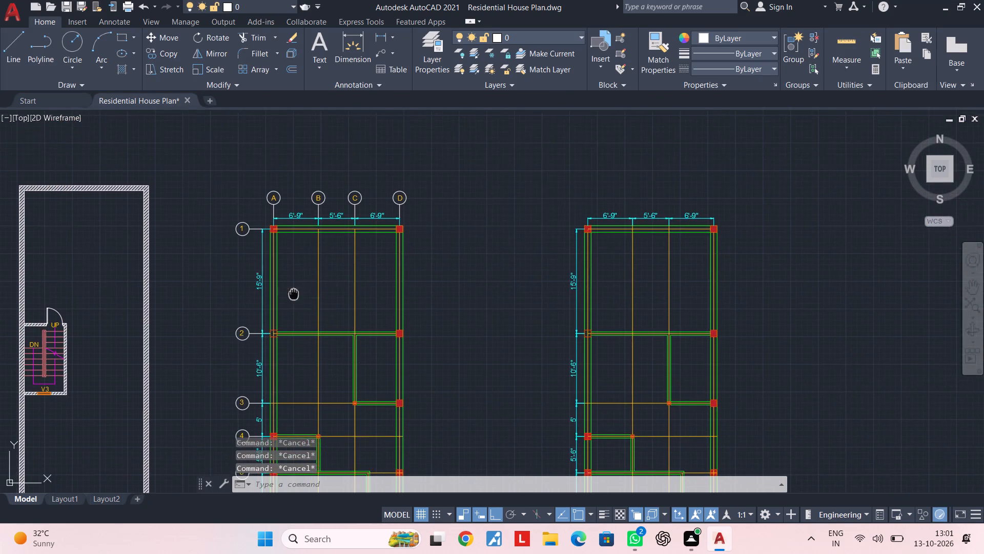
Save the drawing with the labelled grid bubbles.
{"action": "middle_click_drag", "start_coordinate": [294, 294], "coordinate": [434, 257]}
{"action": "key", "text": "Escape"}
{"action": "key", "text": "Escape"}
{"action": "key", "text": "Escape"}
{"action": "middle_click_drag", "start_coordinate": [421, 221], "coordinate": [382, 237]}
{"action": "key", "text": "ctrl+s"}
{"action": "key", "text": "ctrl+s"}
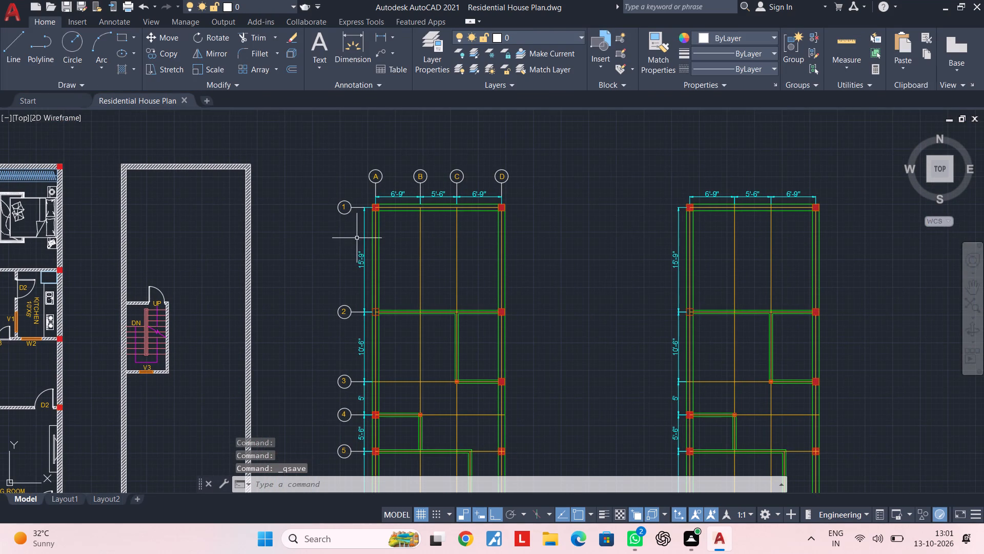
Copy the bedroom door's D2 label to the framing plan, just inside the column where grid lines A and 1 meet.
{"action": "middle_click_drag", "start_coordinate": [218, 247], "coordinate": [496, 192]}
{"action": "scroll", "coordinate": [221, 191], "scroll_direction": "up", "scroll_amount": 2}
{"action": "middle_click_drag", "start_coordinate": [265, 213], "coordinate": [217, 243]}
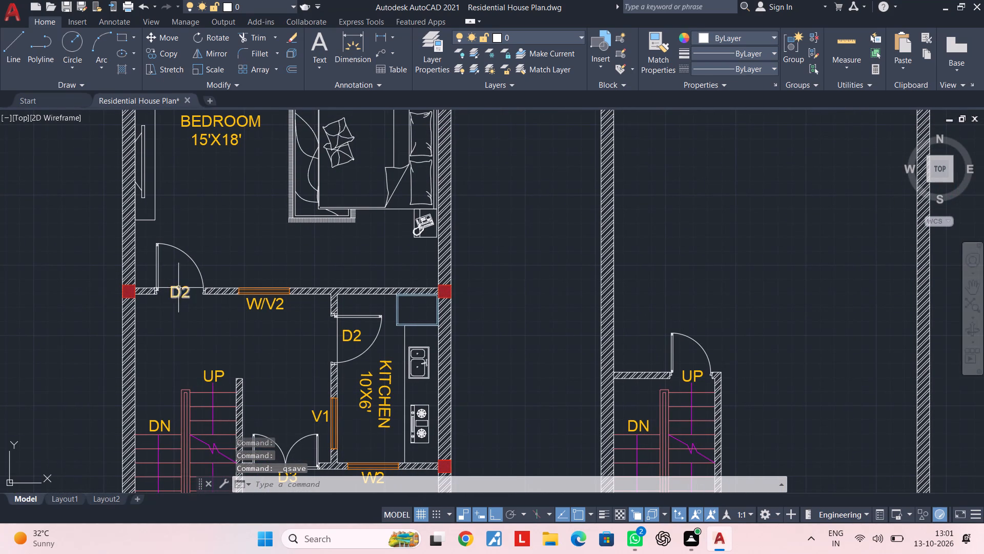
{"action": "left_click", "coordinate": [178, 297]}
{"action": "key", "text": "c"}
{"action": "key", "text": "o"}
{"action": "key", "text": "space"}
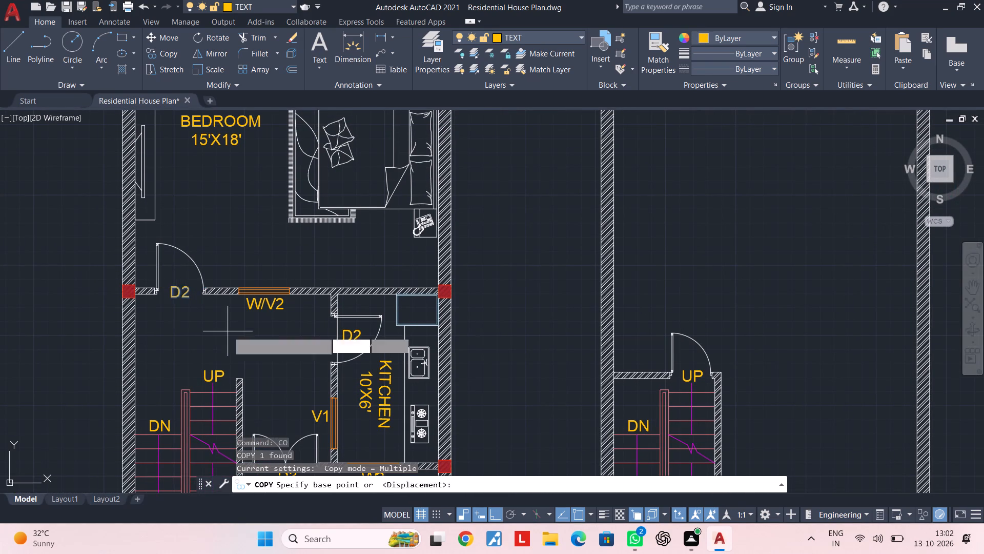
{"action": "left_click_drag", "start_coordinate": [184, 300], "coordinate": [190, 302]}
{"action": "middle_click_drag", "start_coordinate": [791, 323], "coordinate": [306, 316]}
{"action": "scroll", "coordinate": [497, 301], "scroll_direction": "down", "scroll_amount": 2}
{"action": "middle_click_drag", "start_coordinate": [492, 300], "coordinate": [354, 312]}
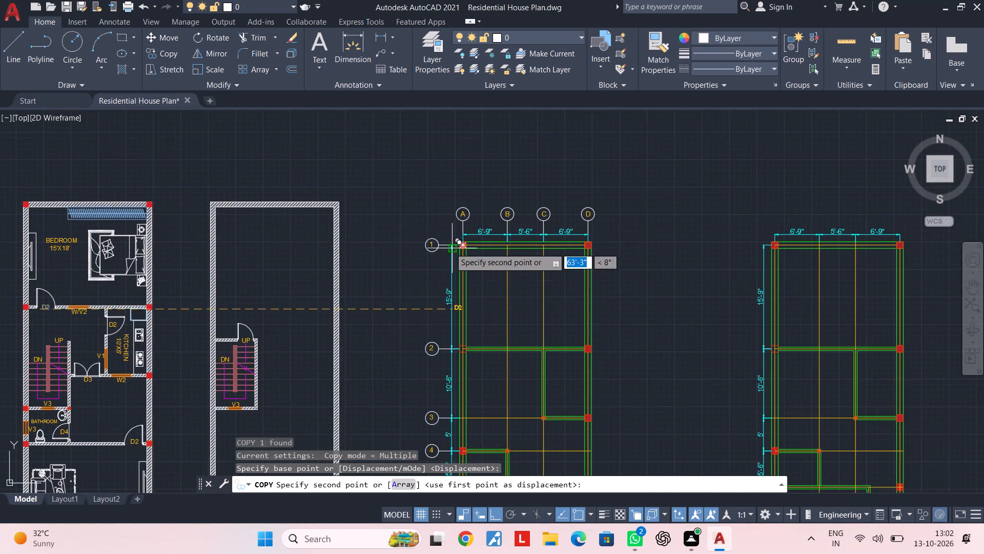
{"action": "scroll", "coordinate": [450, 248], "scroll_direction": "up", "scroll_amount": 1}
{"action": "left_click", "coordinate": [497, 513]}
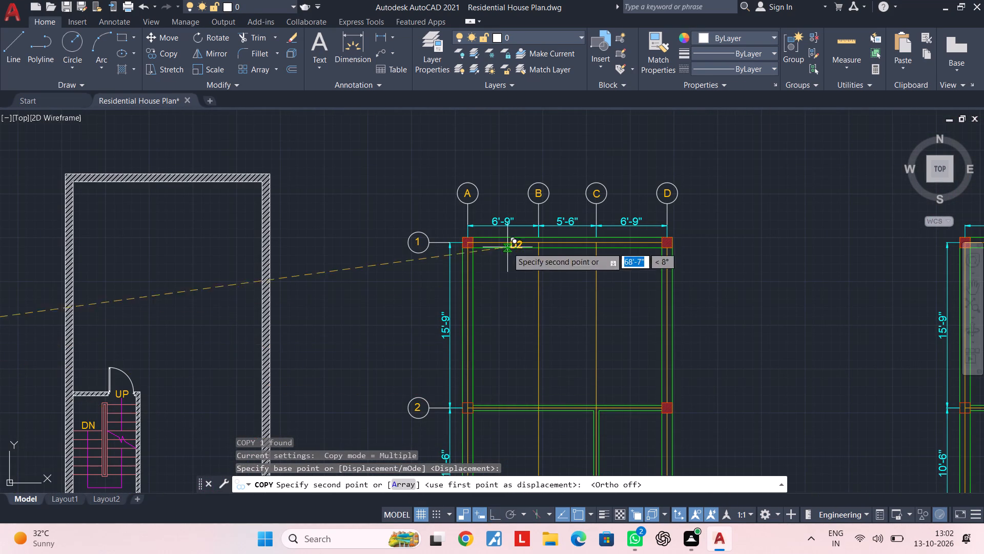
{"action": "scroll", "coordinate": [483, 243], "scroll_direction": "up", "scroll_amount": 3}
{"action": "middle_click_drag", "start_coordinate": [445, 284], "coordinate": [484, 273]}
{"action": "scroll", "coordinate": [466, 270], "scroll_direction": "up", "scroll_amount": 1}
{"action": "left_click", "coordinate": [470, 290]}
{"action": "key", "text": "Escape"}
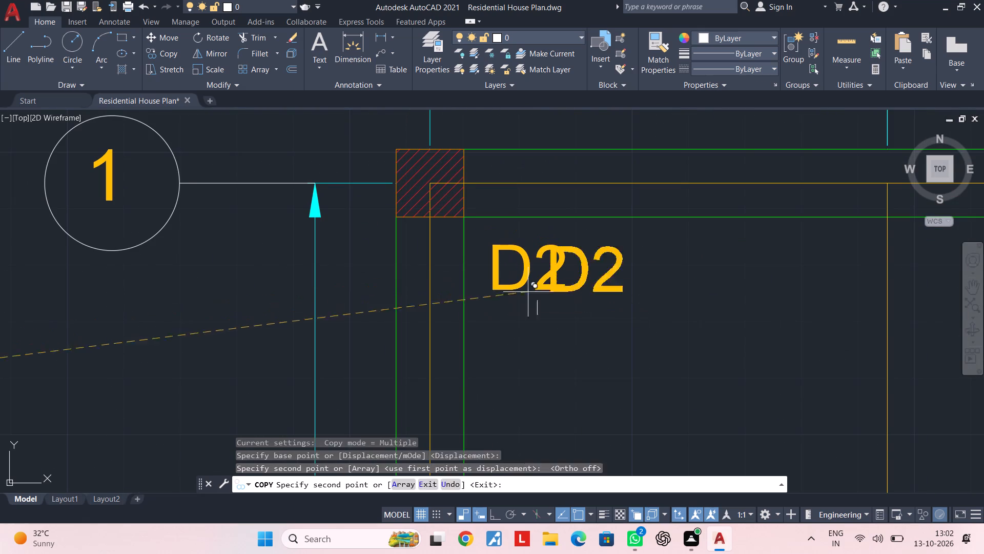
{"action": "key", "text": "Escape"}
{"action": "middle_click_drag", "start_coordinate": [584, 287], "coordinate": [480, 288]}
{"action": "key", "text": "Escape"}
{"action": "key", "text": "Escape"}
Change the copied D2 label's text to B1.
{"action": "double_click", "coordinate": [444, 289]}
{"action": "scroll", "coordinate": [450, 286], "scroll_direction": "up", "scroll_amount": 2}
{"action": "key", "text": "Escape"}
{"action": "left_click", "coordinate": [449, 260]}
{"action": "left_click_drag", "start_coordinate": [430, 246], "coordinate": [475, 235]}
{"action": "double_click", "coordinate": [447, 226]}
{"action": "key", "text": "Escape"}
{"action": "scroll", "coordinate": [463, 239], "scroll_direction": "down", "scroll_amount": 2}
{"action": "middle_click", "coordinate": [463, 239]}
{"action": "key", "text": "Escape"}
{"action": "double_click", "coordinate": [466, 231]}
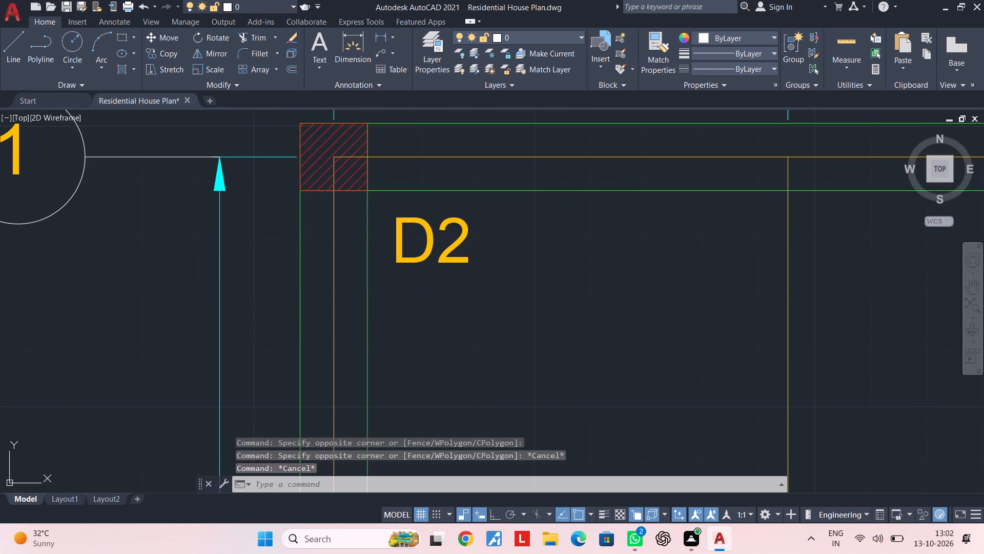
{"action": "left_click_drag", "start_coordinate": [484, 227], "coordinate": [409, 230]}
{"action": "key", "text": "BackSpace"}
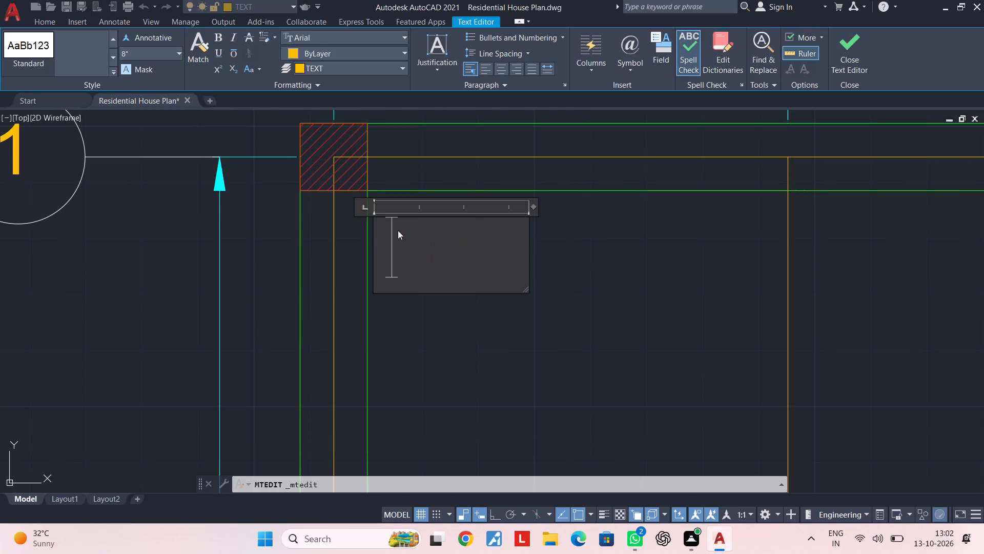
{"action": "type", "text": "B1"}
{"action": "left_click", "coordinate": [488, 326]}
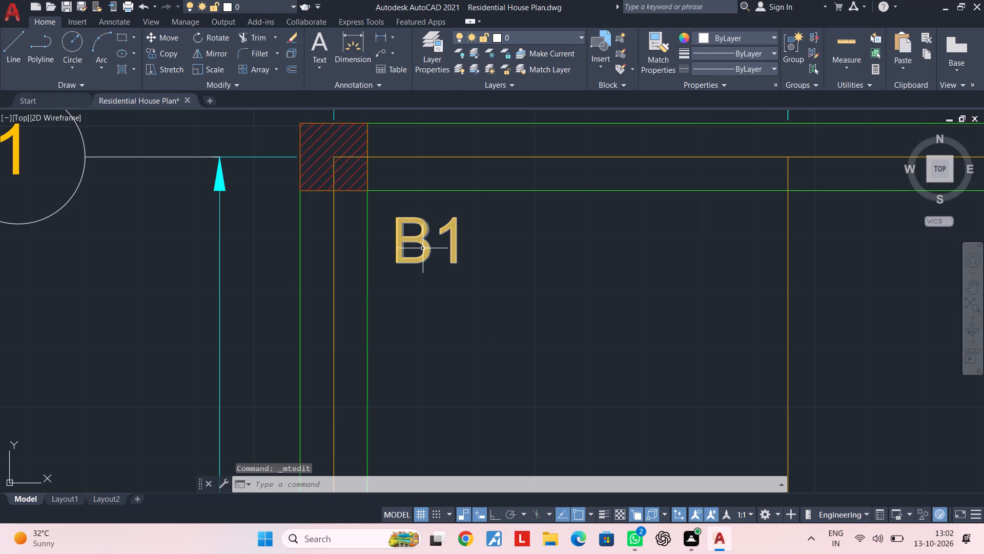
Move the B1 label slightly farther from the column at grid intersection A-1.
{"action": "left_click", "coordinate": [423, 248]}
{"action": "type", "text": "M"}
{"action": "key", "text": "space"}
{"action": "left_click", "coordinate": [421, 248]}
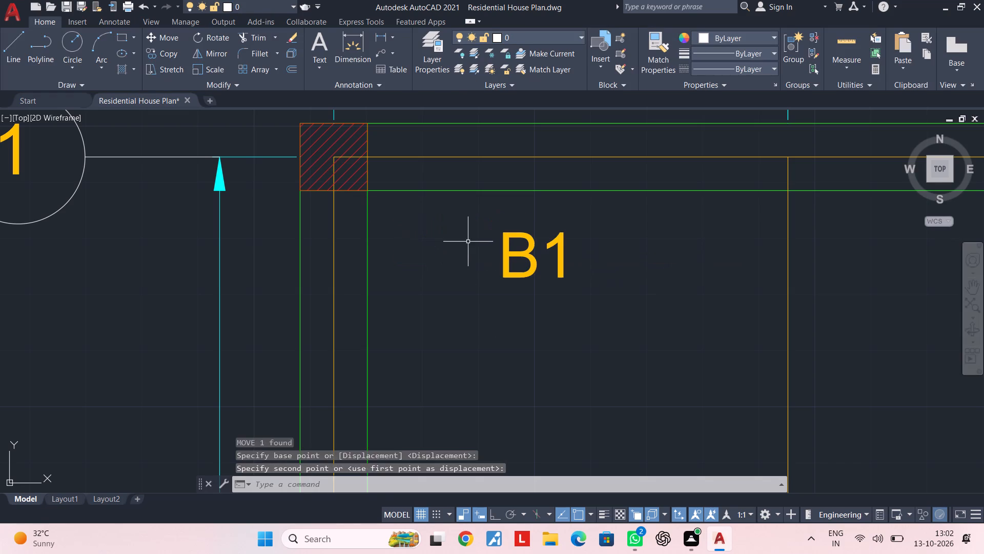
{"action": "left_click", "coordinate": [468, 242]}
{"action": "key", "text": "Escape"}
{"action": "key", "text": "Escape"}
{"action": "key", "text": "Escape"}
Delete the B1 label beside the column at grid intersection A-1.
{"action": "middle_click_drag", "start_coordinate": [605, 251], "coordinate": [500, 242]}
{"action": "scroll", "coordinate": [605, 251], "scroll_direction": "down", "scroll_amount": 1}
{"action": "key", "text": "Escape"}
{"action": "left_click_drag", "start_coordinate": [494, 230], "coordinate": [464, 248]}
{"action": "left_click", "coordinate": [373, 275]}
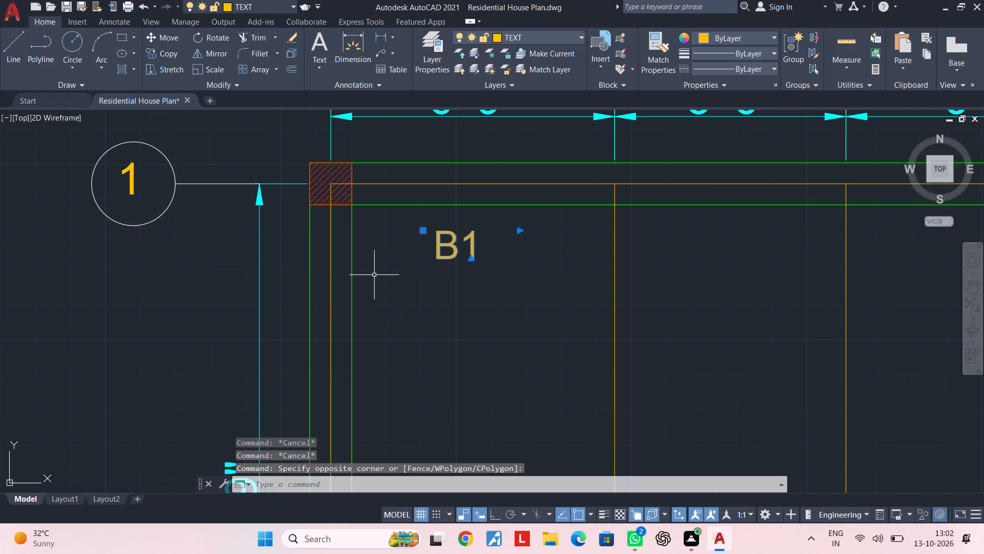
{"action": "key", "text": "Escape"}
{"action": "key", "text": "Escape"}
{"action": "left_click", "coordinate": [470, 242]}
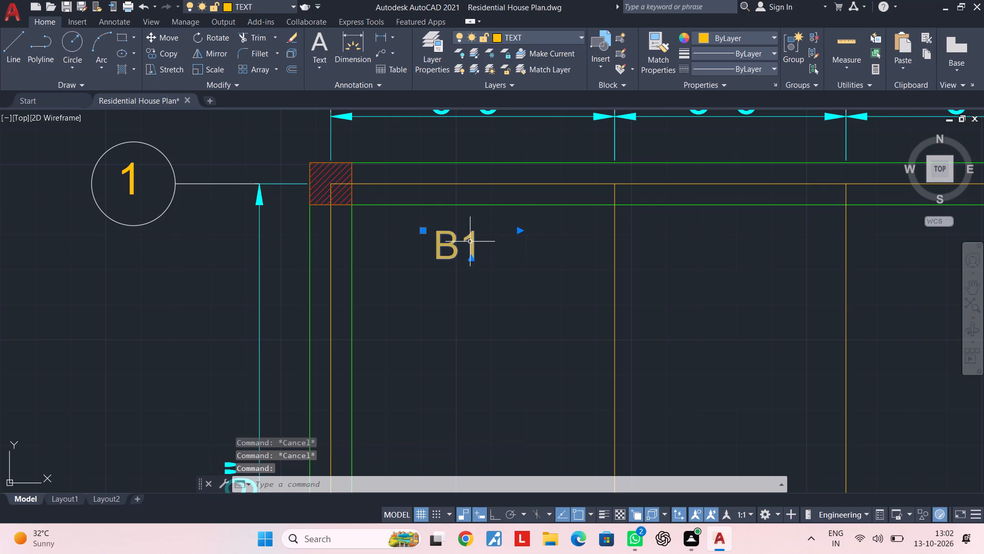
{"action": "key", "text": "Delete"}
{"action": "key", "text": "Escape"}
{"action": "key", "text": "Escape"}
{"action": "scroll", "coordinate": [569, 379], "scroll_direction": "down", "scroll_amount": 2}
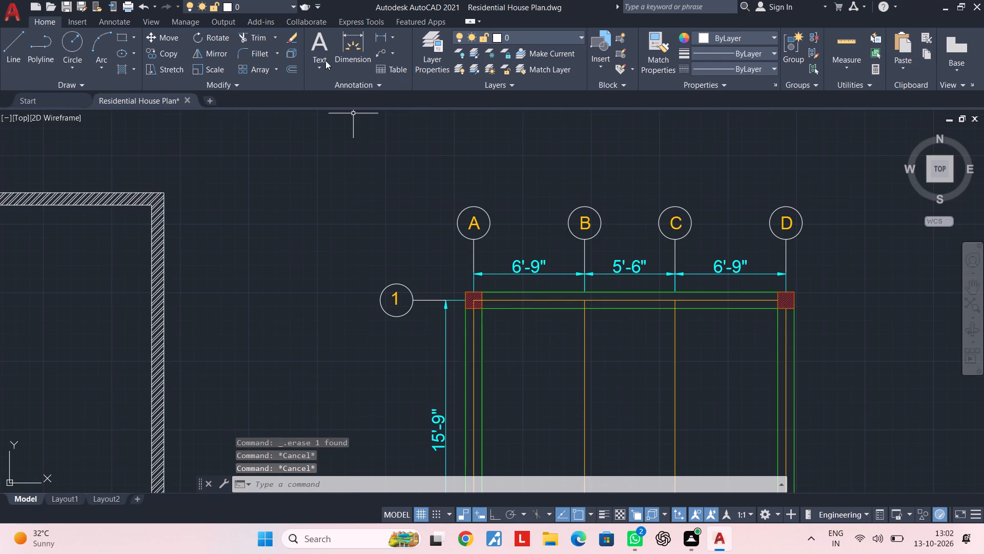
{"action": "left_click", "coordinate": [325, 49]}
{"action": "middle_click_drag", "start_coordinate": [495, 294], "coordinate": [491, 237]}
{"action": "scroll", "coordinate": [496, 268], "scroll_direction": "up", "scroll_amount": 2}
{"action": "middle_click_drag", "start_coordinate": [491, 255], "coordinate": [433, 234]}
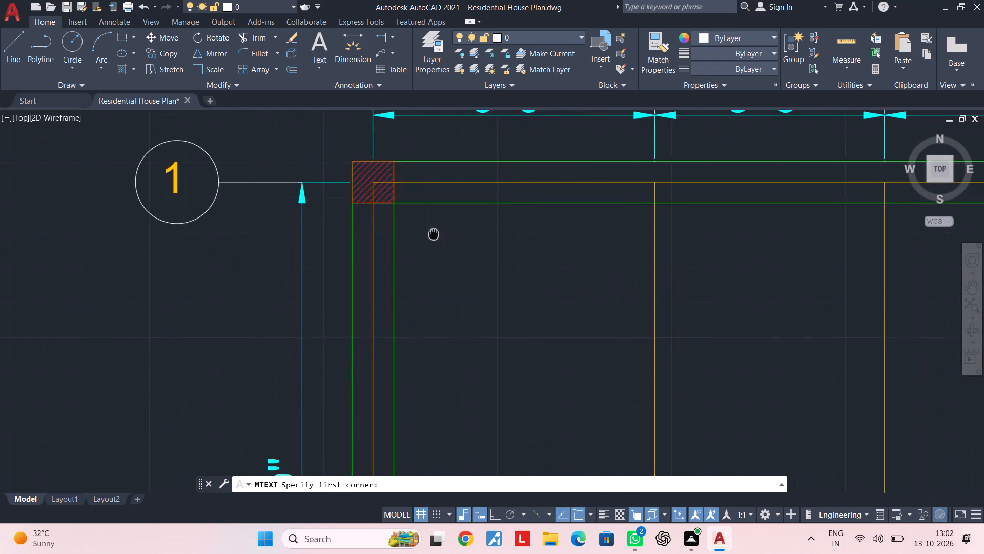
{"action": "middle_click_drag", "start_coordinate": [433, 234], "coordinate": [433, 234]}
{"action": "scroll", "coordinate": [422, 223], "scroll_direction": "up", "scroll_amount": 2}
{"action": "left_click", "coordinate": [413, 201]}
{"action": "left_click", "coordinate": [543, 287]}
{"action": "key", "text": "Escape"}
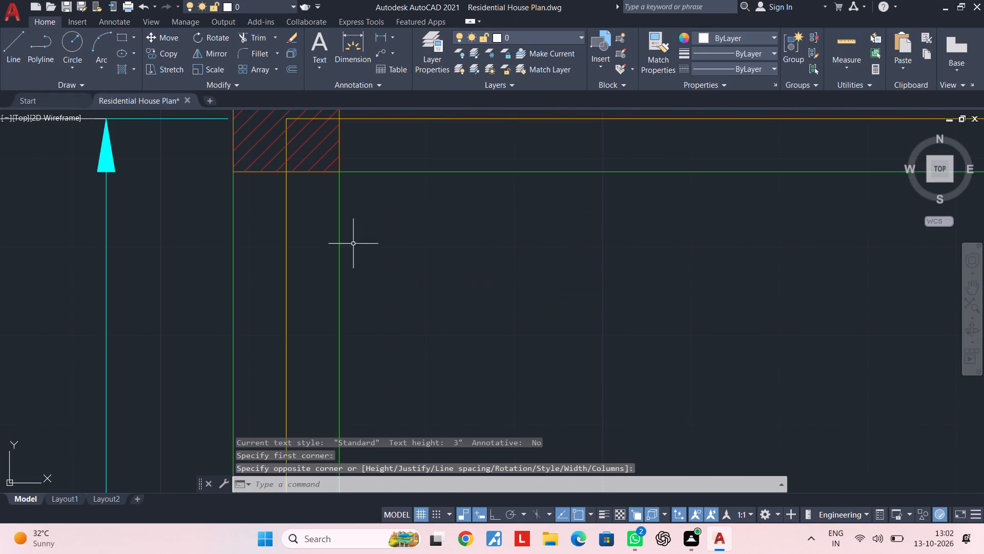
Add the multiline text B1 just inside the column at grid intersection A-1.
{"action": "key", "text": "space"}
{"action": "left_click", "coordinate": [392, 191]}
{"action": "left_click", "coordinate": [559, 290]}
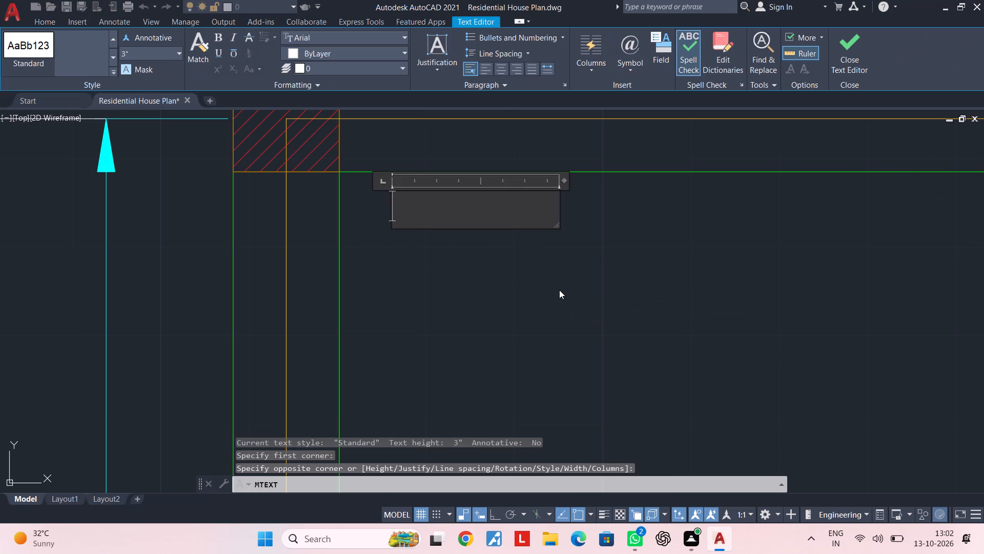
{"action": "type", "text": "B1"}
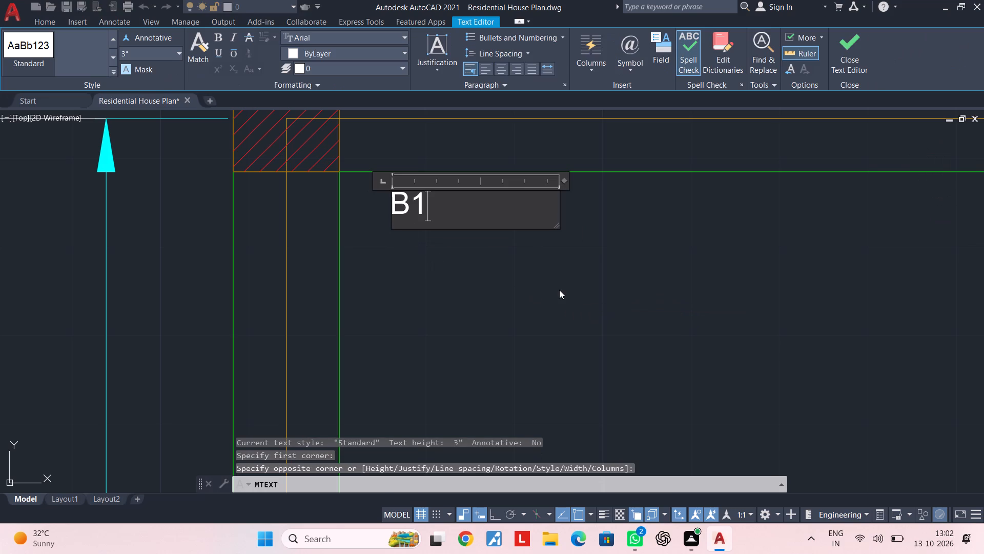
{"action": "left_click", "coordinate": [533, 335]}
{"action": "key", "text": "Escape"}
Set the B1 label's text height to 9".
{"action": "middle_click_drag", "start_coordinate": [360, 176], "coordinate": [297, 141]}
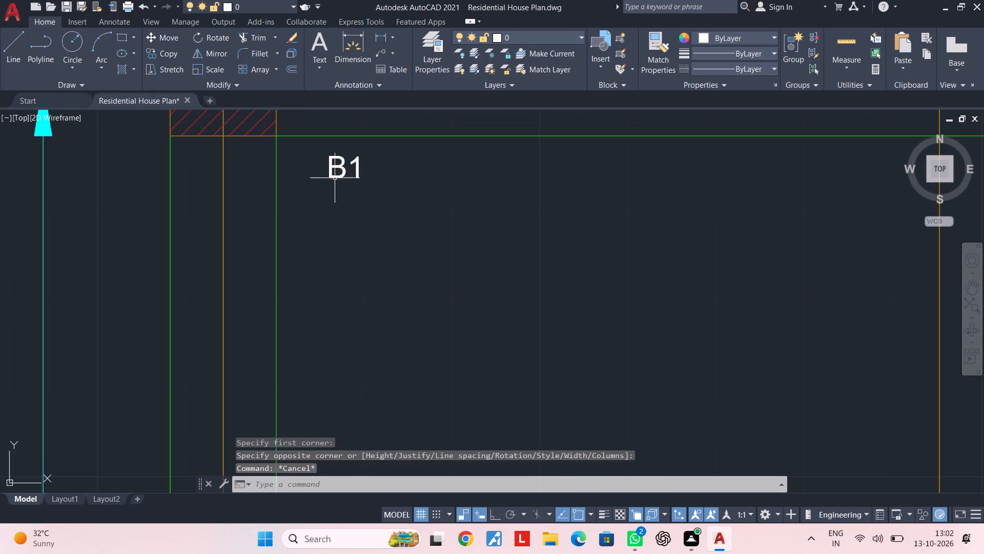
{"action": "scroll", "coordinate": [327, 169], "scroll_direction": "up", "scroll_amount": 1}
{"action": "middle_click_drag", "start_coordinate": [361, 171], "coordinate": [349, 232]}
{"action": "key", "text": "Escape"}
{"action": "left_click", "coordinate": [340, 232]}
{"action": "right_click", "coordinate": [334, 231]}
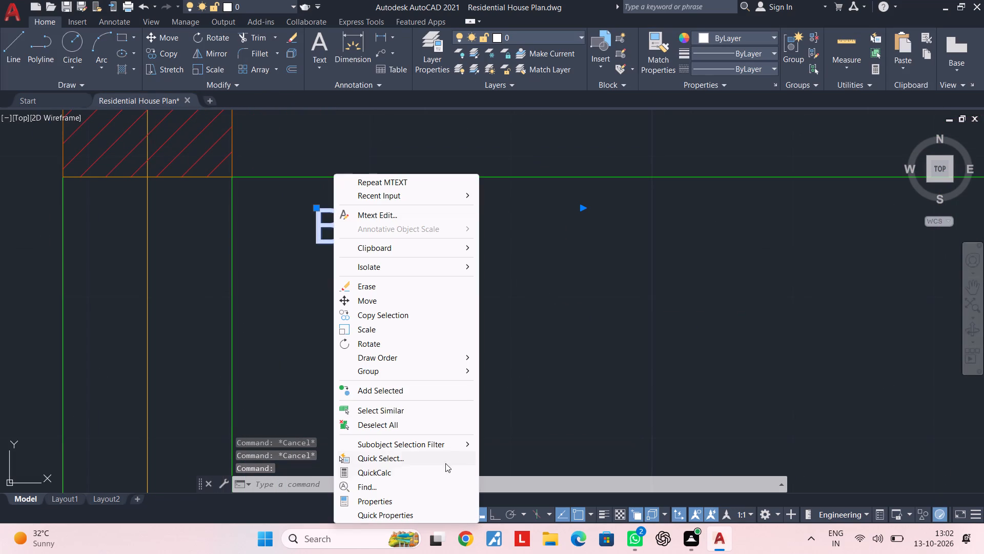
{"action": "left_click", "coordinate": [430, 493]}
{"action": "key", "text": "Escape"}
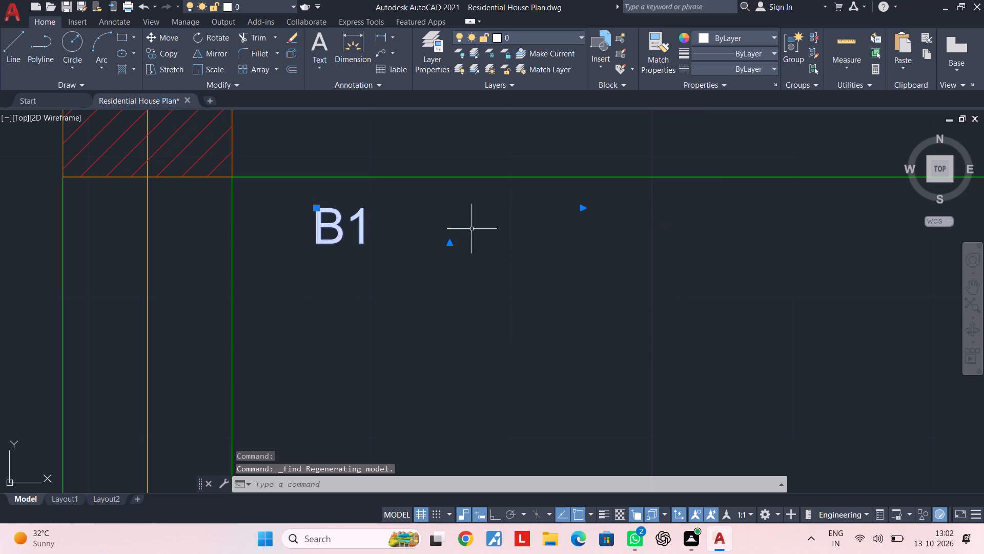
{"action": "right_click", "coordinate": [369, 224]}
{"action": "left_click", "coordinate": [422, 503]}
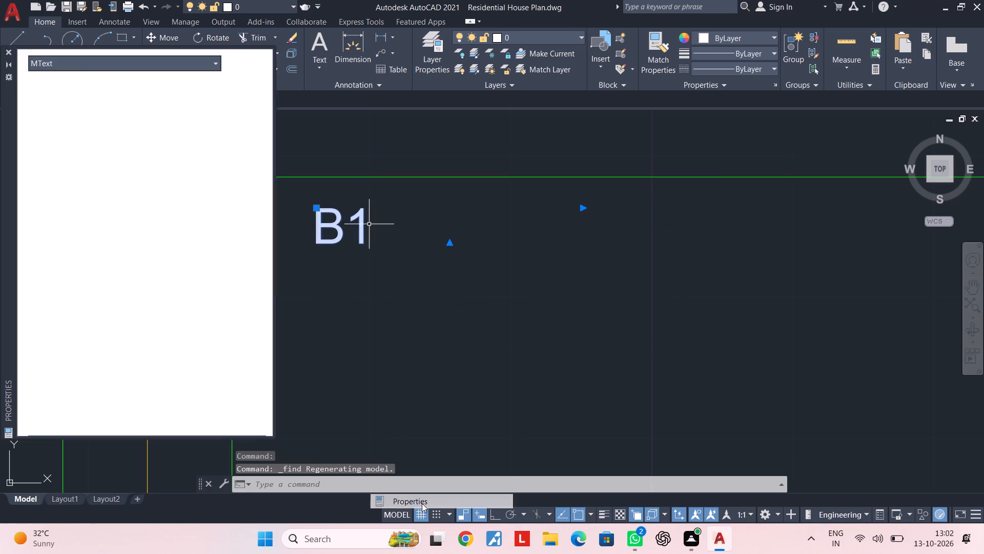
{"action": "left_click", "coordinate": [161, 307]}
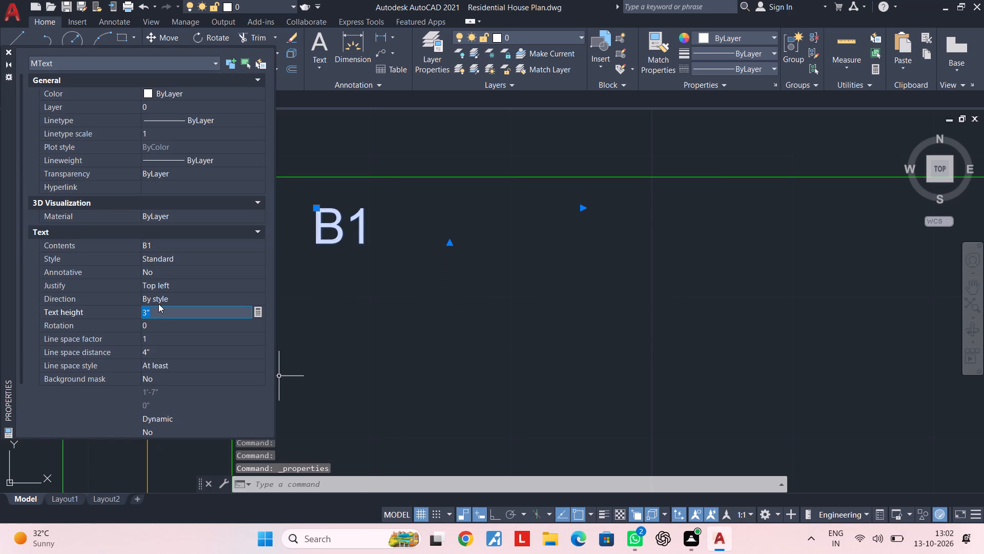
{"action": "key", "text": "BackSpace"}
{"action": "type", "text": "9\""}
{"action": "key", "text": "Return"}
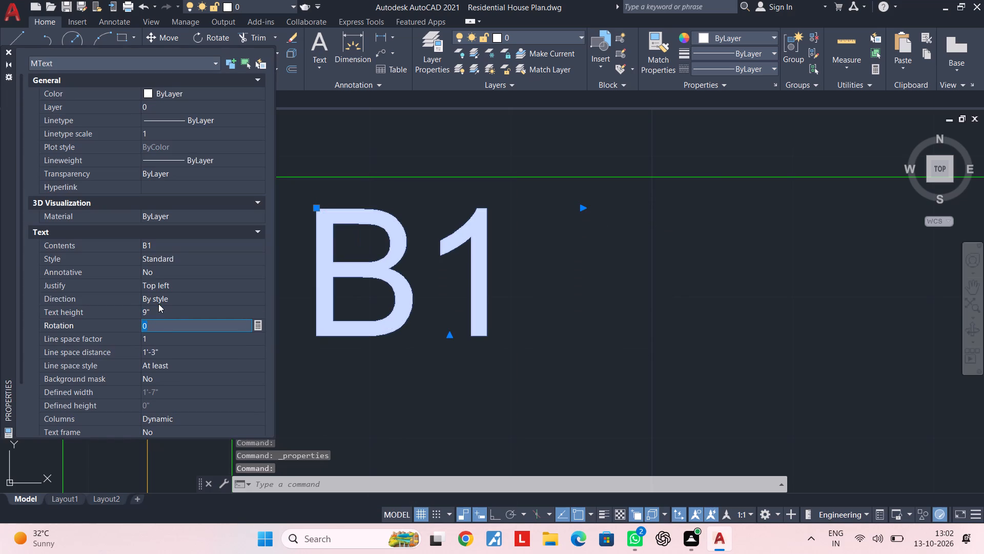
{"action": "key", "text": "Escape"}
{"action": "key", "text": "Escape"}
{"action": "key", "text": "Escape"}
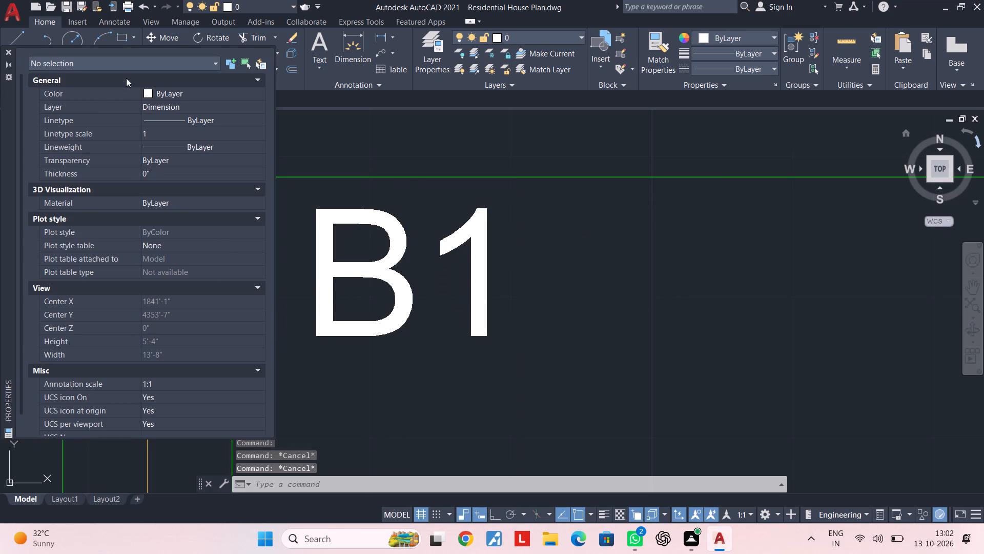
{"action": "left_click", "coordinate": [7, 51]}
{"action": "key", "text": "Escape"}
Change the B1 label's colour to magenta.
{"action": "scroll", "coordinate": [509, 282], "scroll_direction": "down", "scroll_amount": 3}
{"action": "middle_click_drag", "start_coordinate": [508, 289], "coordinate": [452, 306]}
{"action": "key", "text": "Escape"}
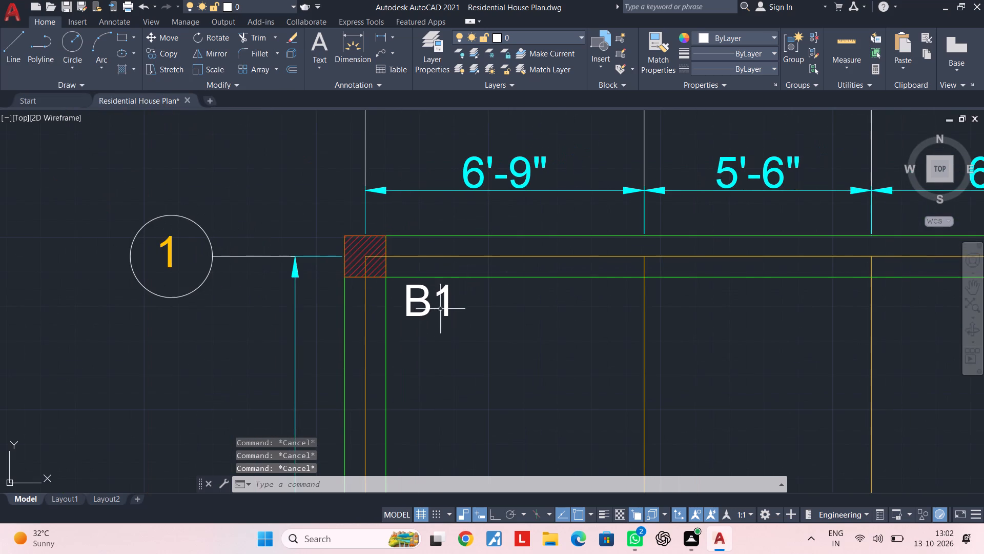
{"action": "left_click", "coordinate": [427, 311]}
{"action": "left_click", "coordinate": [767, 42]}
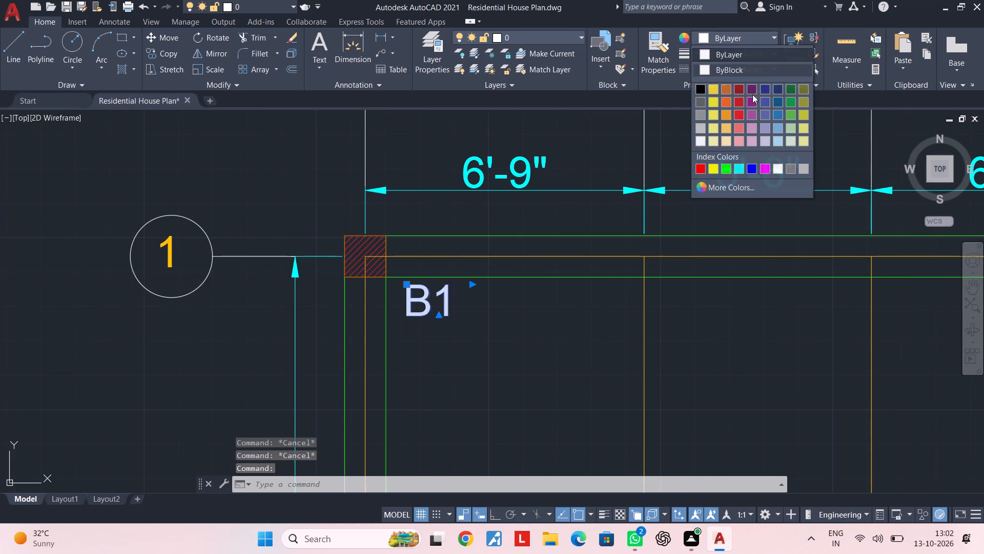
{"action": "left_click", "coordinate": [762, 165]}
{"action": "key", "text": "Escape"}
Copy the magenta B1 label straight down, with Ortho on, to just below the wall on grid line 2 beside grid line A.
{"action": "middle_click_drag", "start_coordinate": [346, 352], "coordinate": [337, 328]}
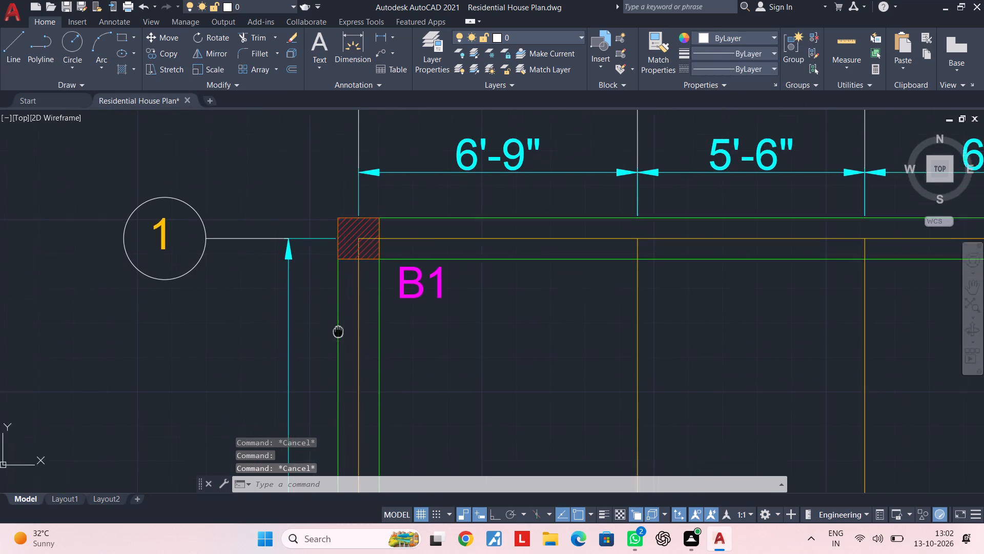
{"action": "middle_click_drag", "start_coordinate": [337, 328], "coordinate": [328, 296]}
{"action": "key", "text": "Escape"}
{"action": "key", "text": "Escape"}
{"action": "left_click", "coordinate": [407, 245]}
{"action": "key", "text": "c"}
{"action": "key", "text": "o"}
{"action": "key", "text": "space"}
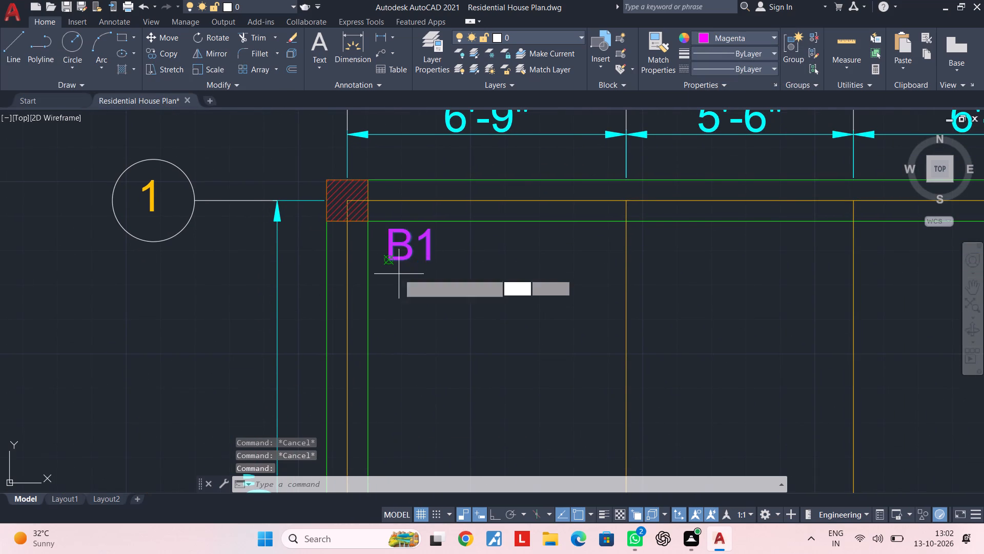
{"action": "left_click", "coordinate": [415, 258]}
{"action": "middle_click_drag", "start_coordinate": [422, 382], "coordinate": [404, 147]}
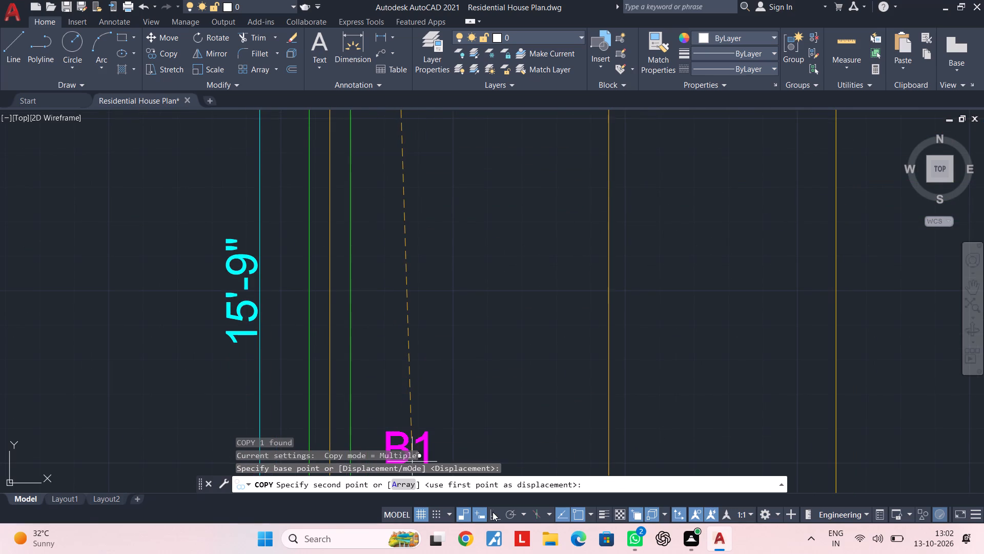
{"action": "left_click", "coordinate": [493, 512]}
{"action": "scroll", "coordinate": [444, 420], "scroll_direction": "down", "scroll_amount": 4}
{"action": "middle_click_drag", "start_coordinate": [435, 391], "coordinate": [425, 274]}
{"action": "scroll", "coordinate": [434, 328], "scroll_direction": "up", "scroll_amount": 3}
{"action": "scroll", "coordinate": [410, 374], "scroll_direction": "up", "scroll_amount": 2}
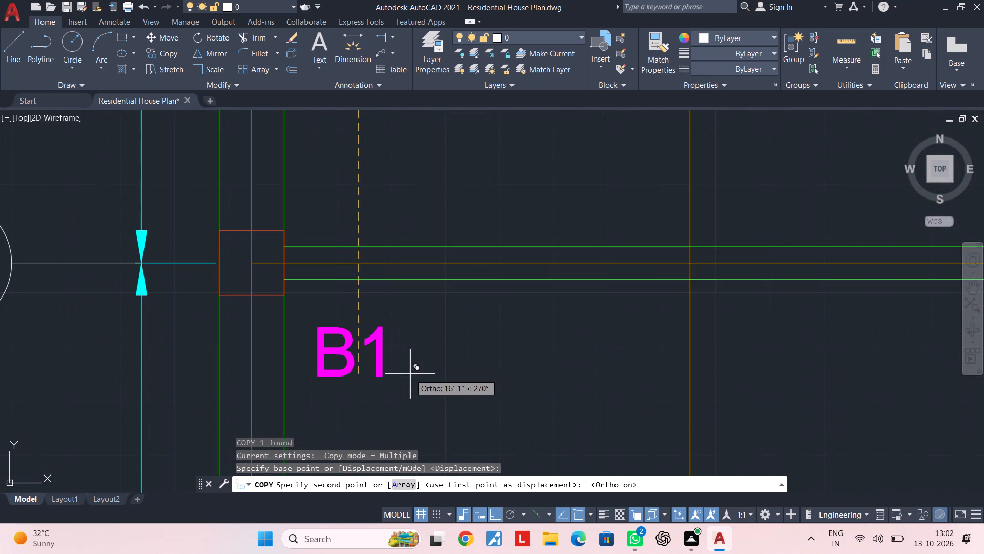
{"action": "scroll", "coordinate": [416, 339], "scroll_direction": "down", "scroll_amount": 4}
{"action": "middle_click_drag", "start_coordinate": [428, 403], "coordinate": [448, 255]}
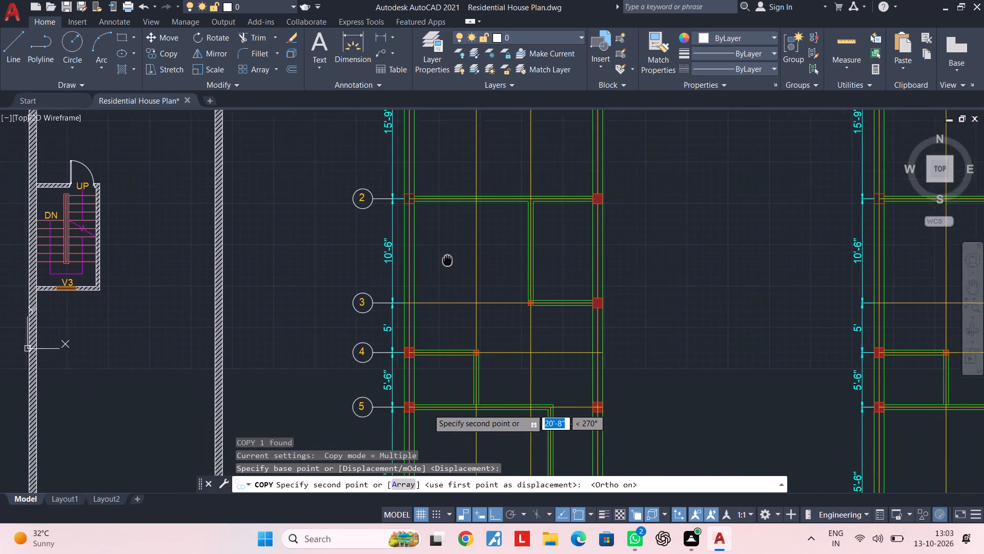
{"action": "middle_click_drag", "start_coordinate": [448, 255], "coordinate": [441, 319]}
{"action": "scroll", "coordinate": [434, 292], "scroll_direction": "up", "scroll_amount": 2}
{"action": "middle_click_drag", "start_coordinate": [421, 251], "coordinate": [421, 358]}
{"action": "scroll", "coordinate": [419, 346], "scroll_direction": "up", "scroll_amount": 2}
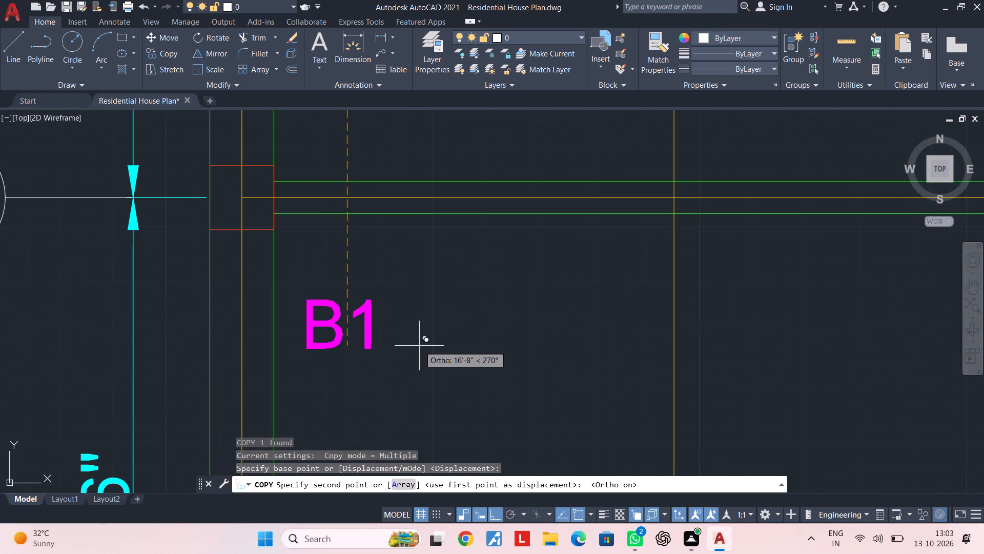
{"action": "left_click", "coordinate": [418, 282]}
Place further B1 copies straight down beside grid line A, just below the beams on grid lines 4, 5 and 6.
{"action": "scroll", "coordinate": [421, 399], "scroll_direction": "down", "scroll_amount": 3}
{"action": "middle_click_drag", "start_coordinate": [421, 397], "coordinate": [424, 191]}
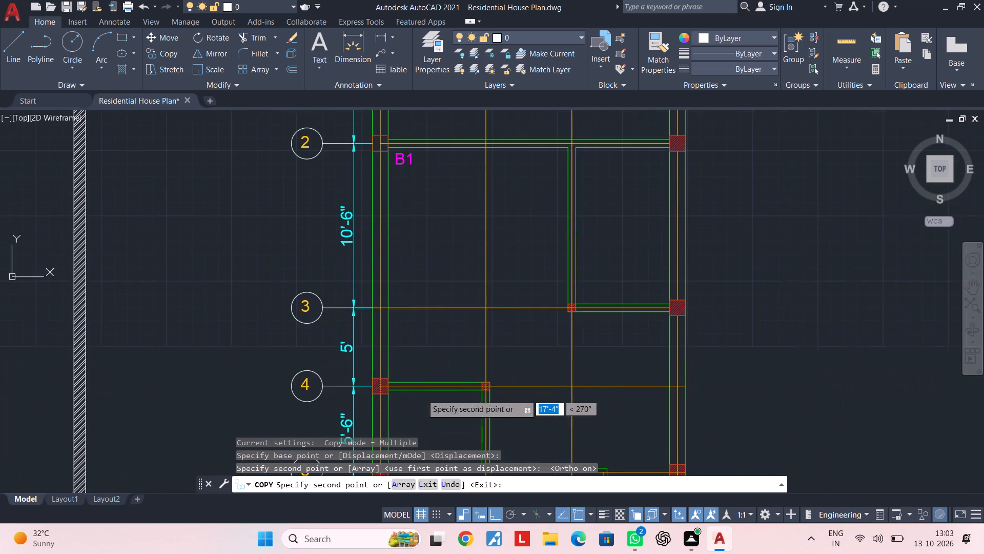
{"action": "middle_click_drag", "start_coordinate": [447, 350], "coordinate": [449, 237]}
{"action": "scroll", "coordinate": [440, 306], "scroll_direction": "up", "scroll_amount": 2}
{"action": "left_click", "coordinate": [433, 279]}
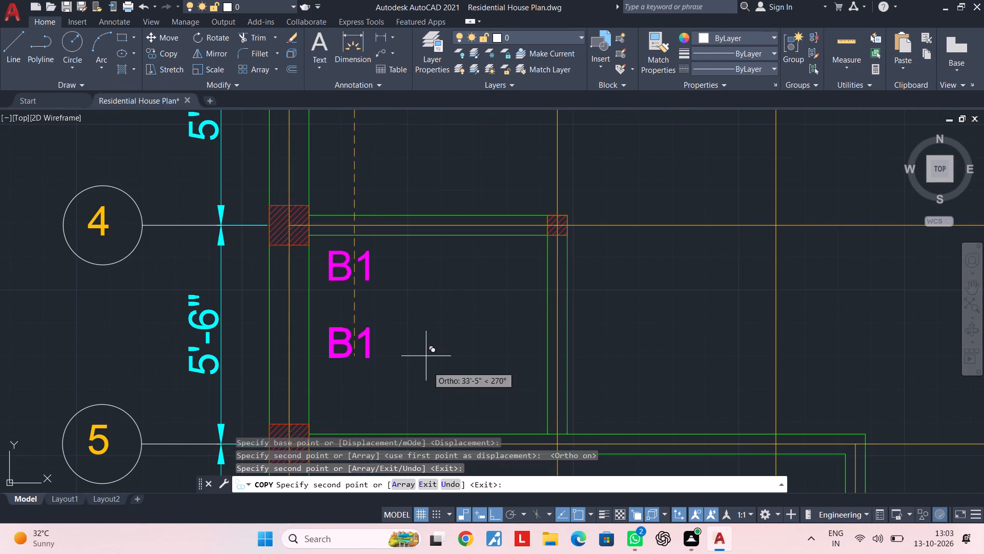
{"action": "scroll", "coordinate": [436, 394], "scroll_direction": "down", "scroll_amount": 1}
{"action": "middle_click_drag", "start_coordinate": [436, 388], "coordinate": [446, 225]}
{"action": "left_click", "coordinate": [433, 299]}
{"action": "scroll", "coordinate": [436, 379], "scroll_direction": "down", "scroll_amount": 2}
{"action": "middle_click_drag", "start_coordinate": [437, 378], "coordinate": [439, 229]}
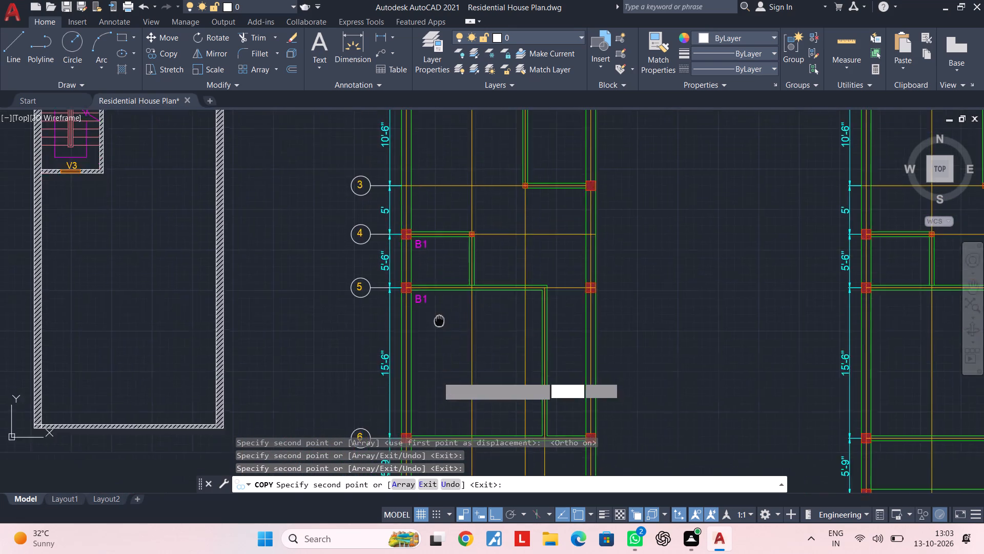
{"action": "middle_click_drag", "start_coordinate": [439, 229], "coordinate": [438, 180]}
{"action": "scroll", "coordinate": [425, 312], "scroll_direction": "up", "scroll_amount": 2}
{"action": "left_click", "coordinate": [425, 285]}
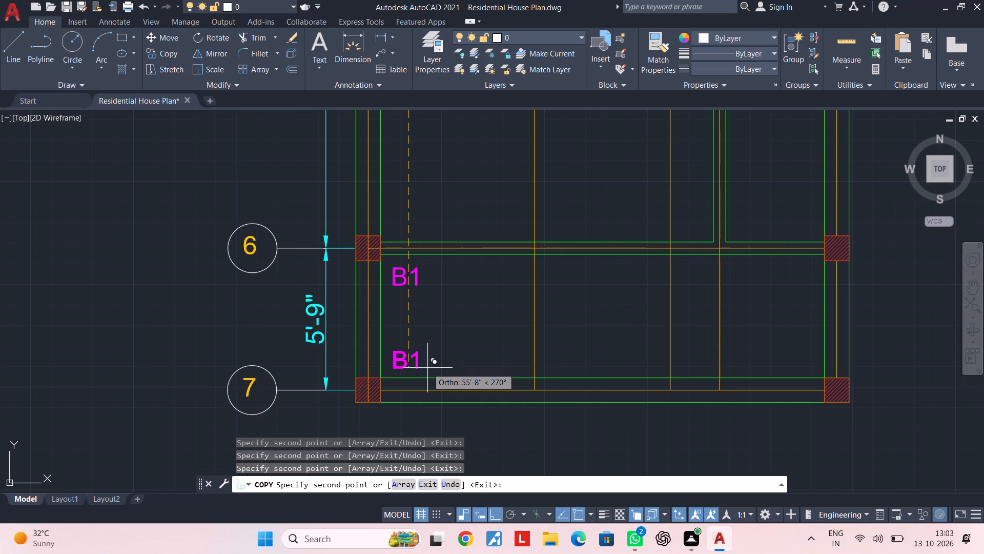
{"action": "key", "text": "Escape"}
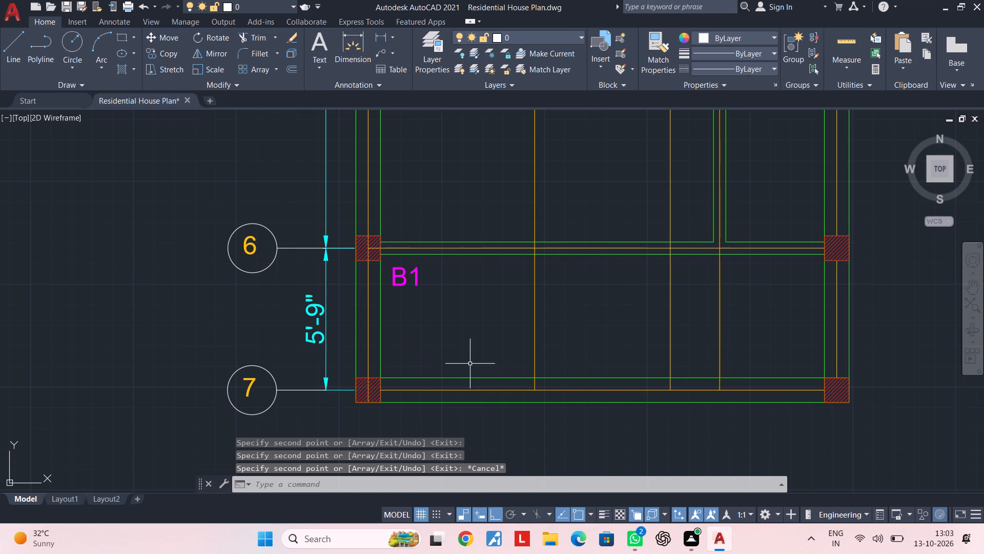
{"action": "key", "text": "Escape"}
Change the label below the beam on grid line 6 to B7.
{"action": "middle_click_drag", "start_coordinate": [468, 304], "coordinate": [472, 369]}
{"action": "key", "text": "Escape"}
{"action": "scroll", "coordinate": [439, 344], "scroll_direction": "up", "scroll_amount": 1}
{"action": "double_click", "coordinate": [408, 341]}
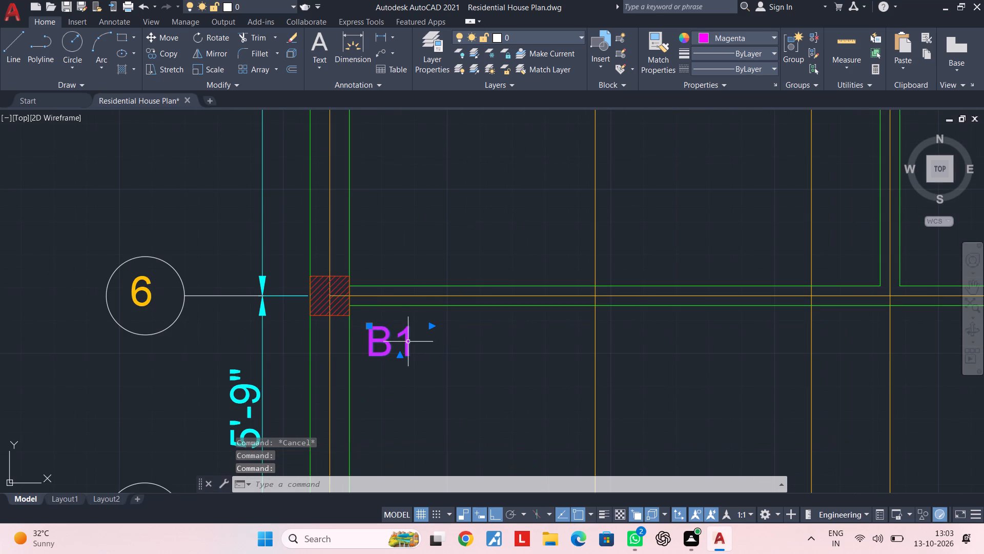
{"action": "double_click", "coordinate": [409, 340]}
{"action": "key", "text": "BackSpace"}
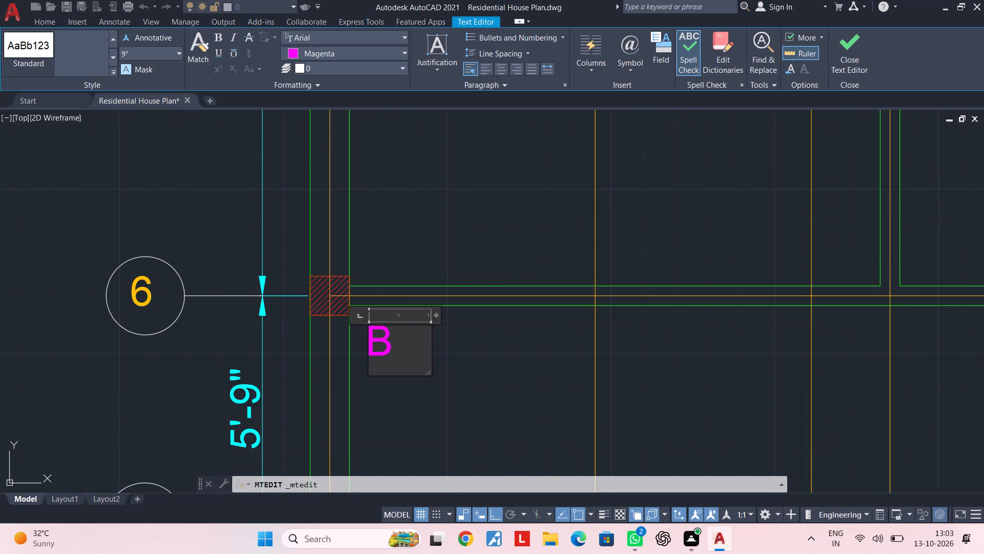
{"action": "key", "text": "7"}
{"action": "left_click", "coordinate": [510, 242]}
Change the label below the beam on grid line 5 to B5.
{"action": "scroll", "coordinate": [510, 242], "scroll_direction": "down", "scroll_amount": 3}
{"action": "middle_click_drag", "start_coordinate": [509, 243], "coordinate": [487, 443]}
{"action": "scroll", "coordinate": [505, 374], "scroll_direction": "up", "scroll_amount": 1}
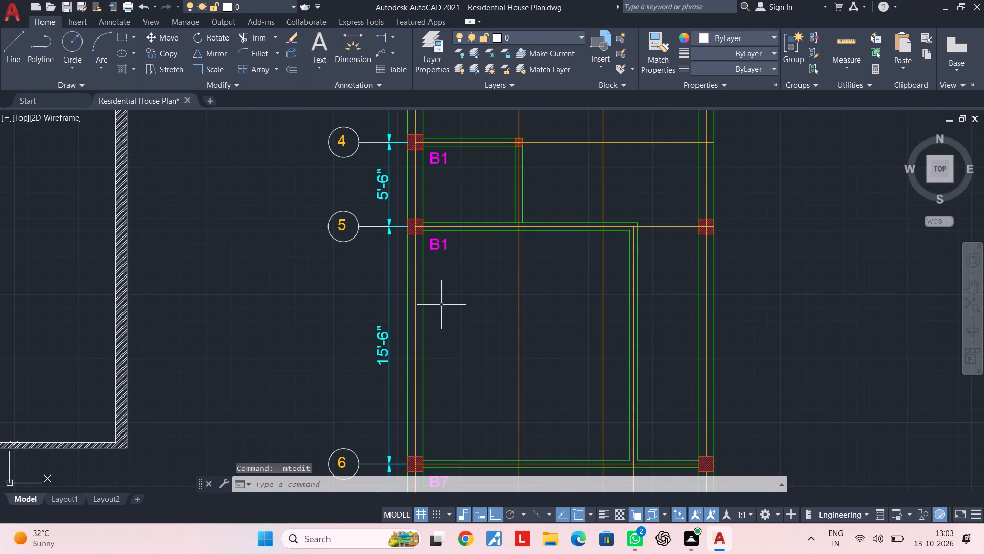
{"action": "middle_click_drag", "start_coordinate": [440, 266], "coordinate": [431, 371]}
{"action": "scroll", "coordinate": [435, 339], "scroll_direction": "up", "scroll_amount": 2}
{"action": "double_click", "coordinate": [434, 372]}
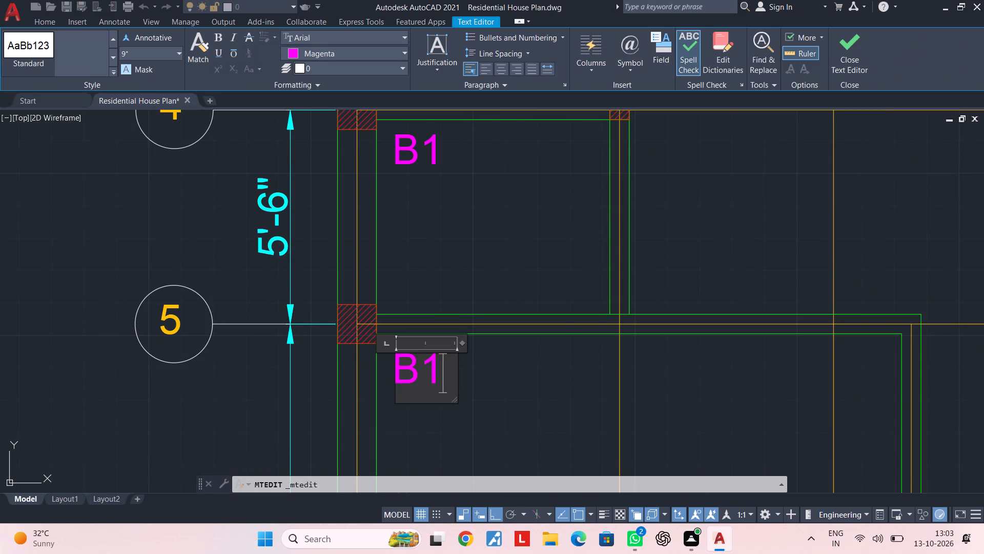
{"action": "key", "text": "BackSpace"}
{"action": "key", "text": "5"}
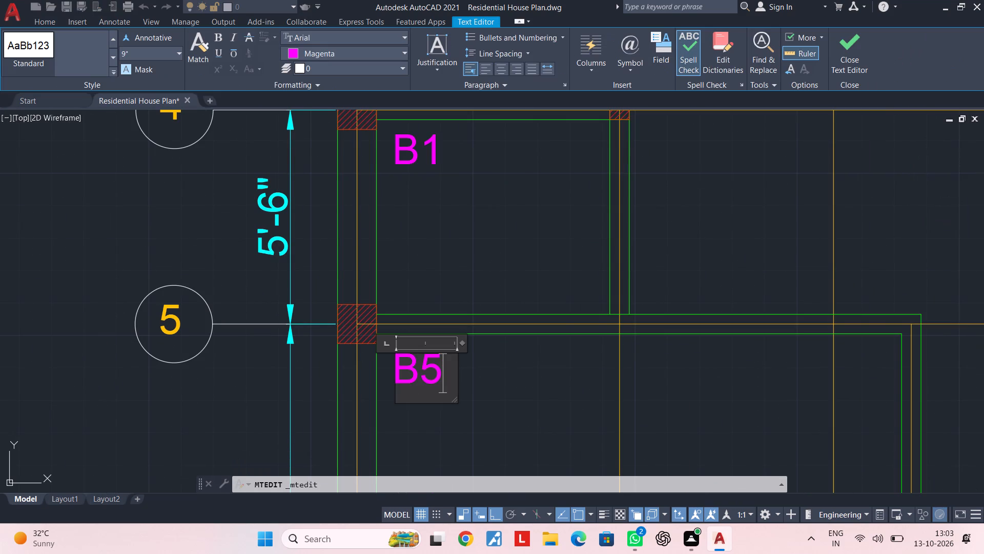
{"action": "left_click", "coordinate": [484, 419]}
Copy the B5 label, with Ortho off, to the grid D side of the vertical beam just below grid line 5.
{"action": "scroll", "coordinate": [496, 422], "scroll_direction": "down", "scroll_amount": 3}
{"action": "middle_click_drag", "start_coordinate": [455, 372], "coordinate": [440, 340]}
{"action": "scroll", "coordinate": [463, 381], "scroll_direction": "up", "scroll_amount": 2}
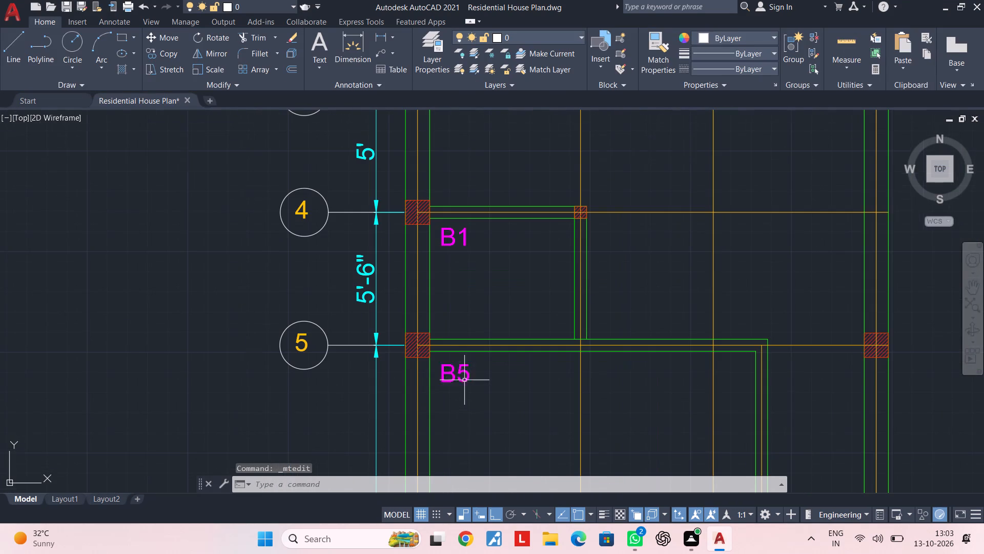
{"action": "left_click", "coordinate": [464, 378]}
{"action": "type", "text": "CO"}
{"action": "key", "text": "space"}
{"action": "left_click", "coordinate": [464, 377]}
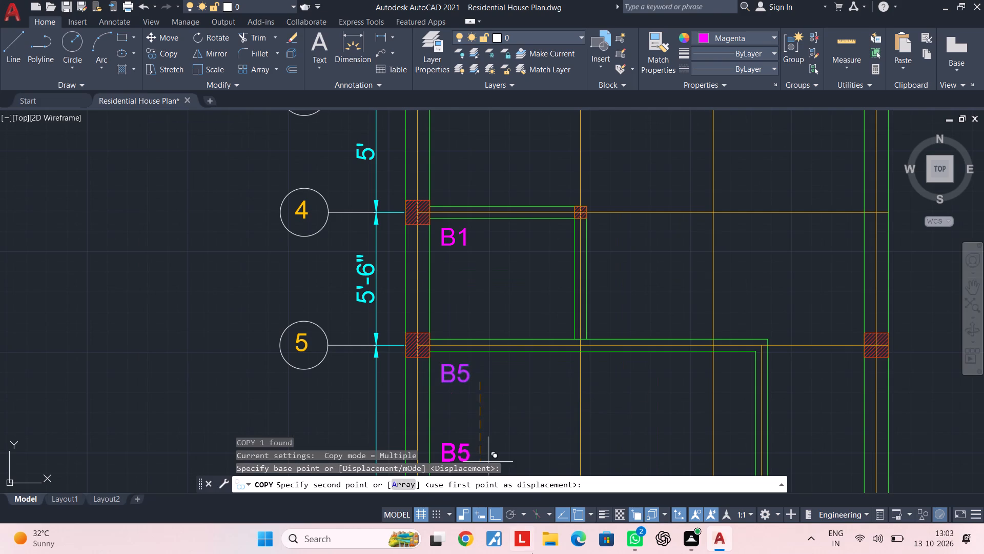
{"action": "left_click", "coordinate": [500, 518]}
{"action": "middle_click_drag", "start_coordinate": [673, 463], "coordinate": [529, 306]}
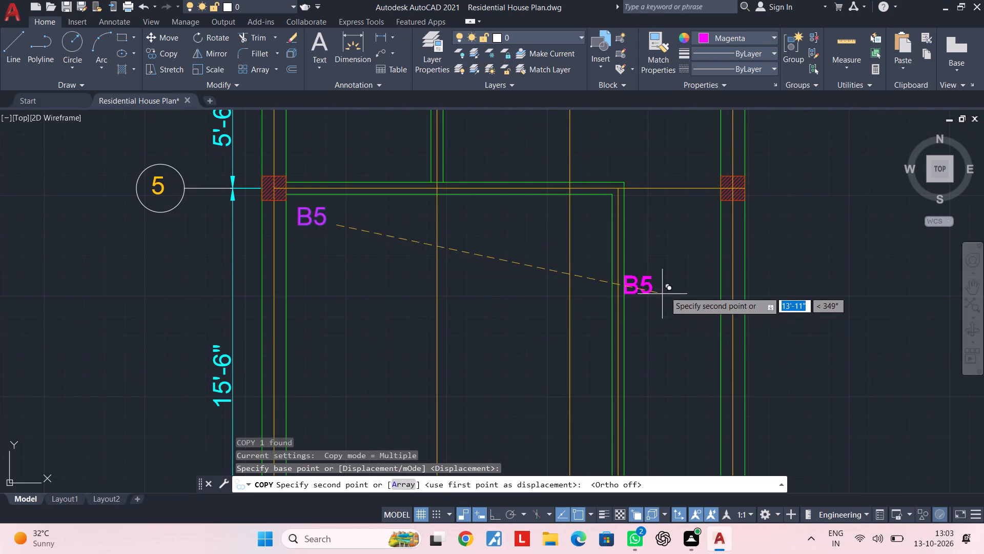
{"action": "left_click", "coordinate": [688, 286]}
{"action": "key", "text": "Escape"}
Change the copied label beside the vertical beam below grid line 5 to B6.
{"action": "double_click", "coordinate": [680, 282]}
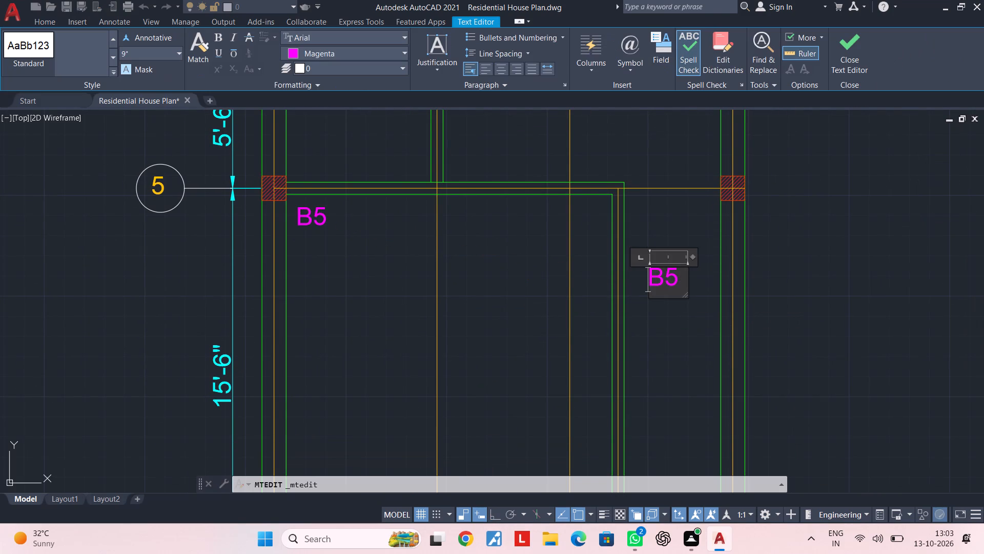
{"action": "left_click", "coordinate": [680, 282]}
{"action": "key", "text": "BackSpace"}
{"action": "key", "text": "6"}
{"action": "left_click", "coordinate": [676, 324]}
Change the label below the beam on grid line 4 to B4.
{"action": "scroll", "coordinate": [676, 324], "scroll_direction": "down", "scroll_amount": 3}
{"action": "middle_click_drag", "start_coordinate": [620, 271], "coordinate": [633, 380]}
{"action": "scroll", "coordinate": [617, 381], "scroll_direction": "up", "scroll_amount": 2}
{"action": "middle_click_drag", "start_coordinate": [570, 377], "coordinate": [591, 344]}
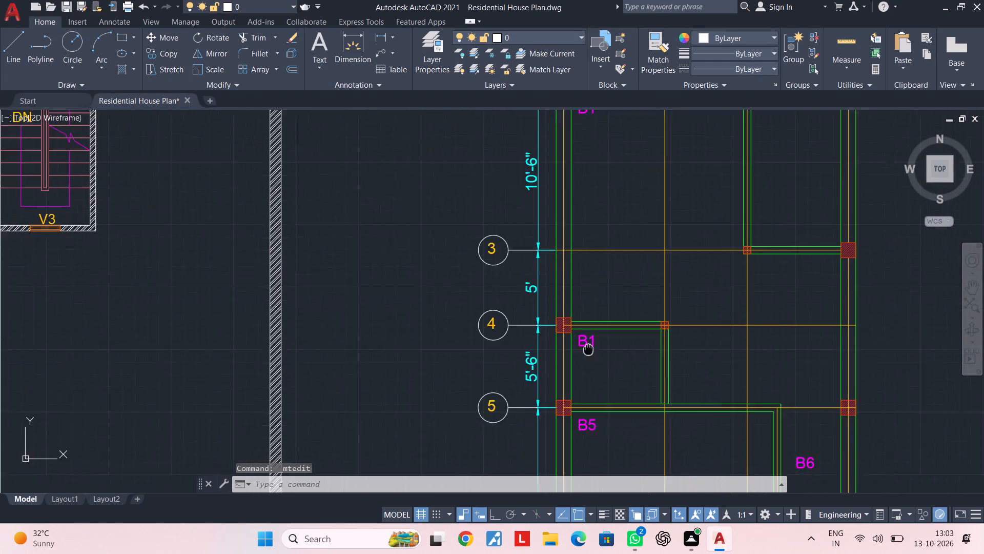
{"action": "middle_click_drag", "start_coordinate": [591, 344], "coordinate": [594, 338]}
{"action": "scroll", "coordinate": [594, 335], "scroll_direction": "up", "scroll_amount": 2}
{"action": "double_click", "coordinate": [608, 311]}
{"action": "key", "text": "BackSpace"}
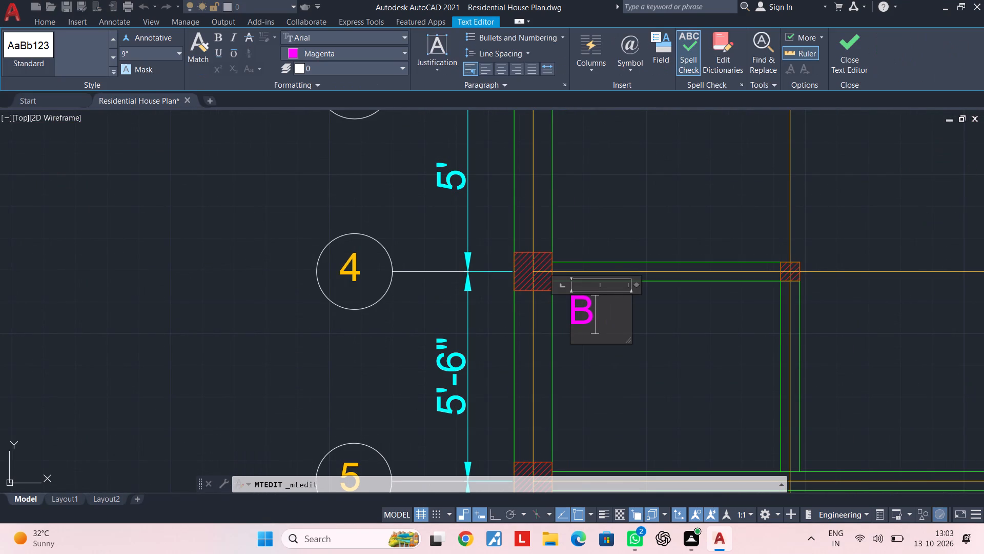
{"action": "key", "text": "4"}
{"action": "left_click", "coordinate": [706, 199]}
Change the label below the beam on grid line 2 to B2.
{"action": "scroll", "coordinate": [703, 212], "scroll_direction": "down", "scroll_amount": 3}
{"action": "middle_click_drag", "start_coordinate": [702, 219], "coordinate": [579, 484]}
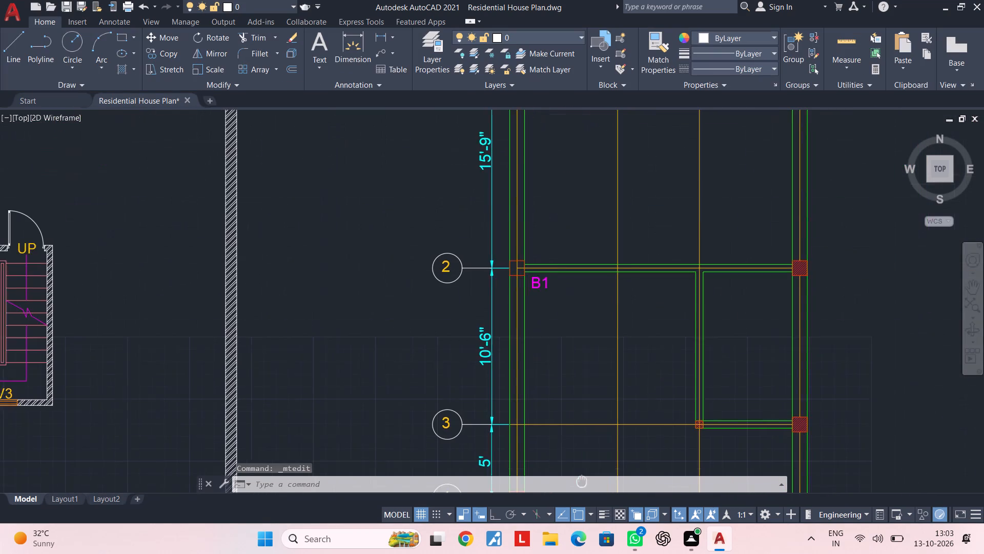
{"action": "middle_click_drag", "start_coordinate": [579, 484], "coordinate": [578, 487]}
{"action": "scroll", "coordinate": [538, 295], "scroll_direction": "up", "scroll_amount": 1}
{"action": "double_click", "coordinate": [542, 285]}
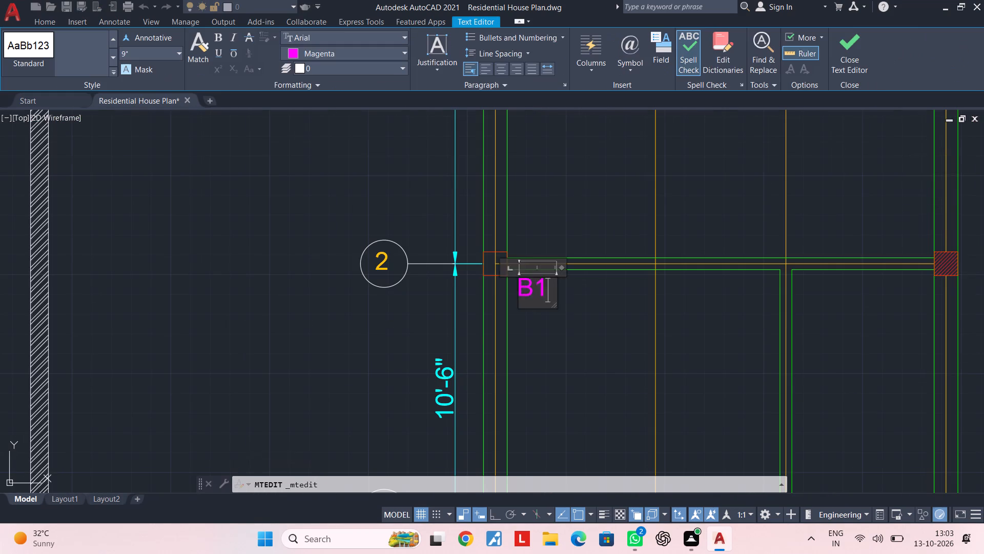
{"action": "scroll", "coordinate": [542, 285], "scroll_direction": "up", "scroll_amount": 1}
{"action": "key", "text": "BackSpace"}
{"action": "key", "text": "2"}
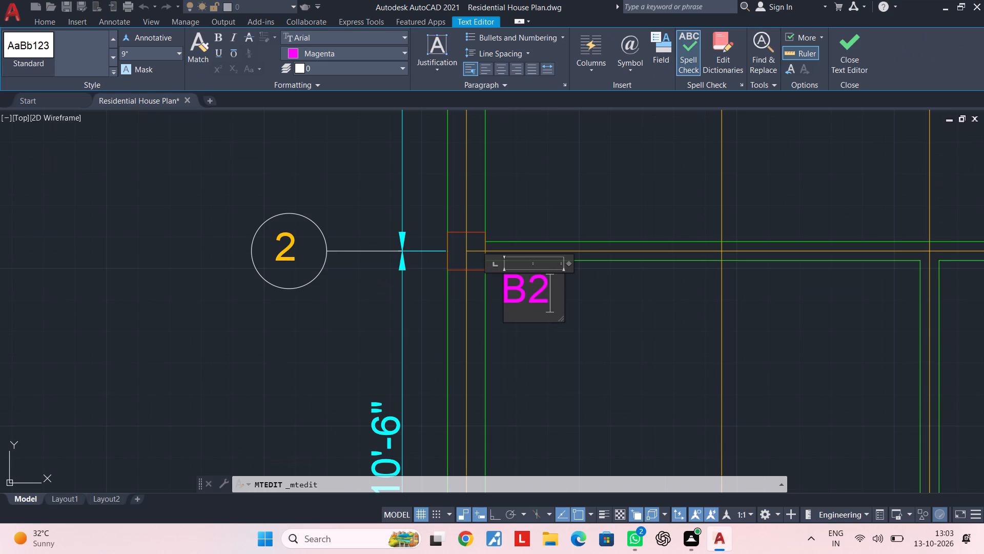
{"action": "left_click", "coordinate": [568, 338]}
{"action": "key", "text": "Escape"}
{"action": "key", "text": "Escape"}
Hatch all parts of the unfilled column at grid intersection A-2 with the current red pattern.
{"action": "type", "text": "H"}
{"action": "key", "text": "space"}
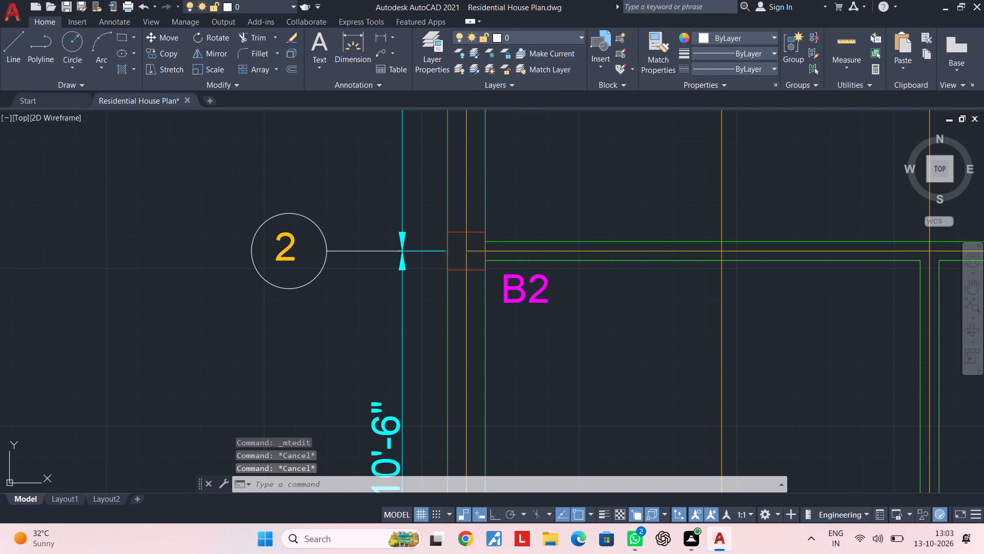
{"action": "scroll", "coordinate": [449, 245], "scroll_direction": "up", "scroll_amount": 1}
{"action": "left_click", "coordinate": [457, 244]}
{"action": "left_click", "coordinate": [495, 242]}
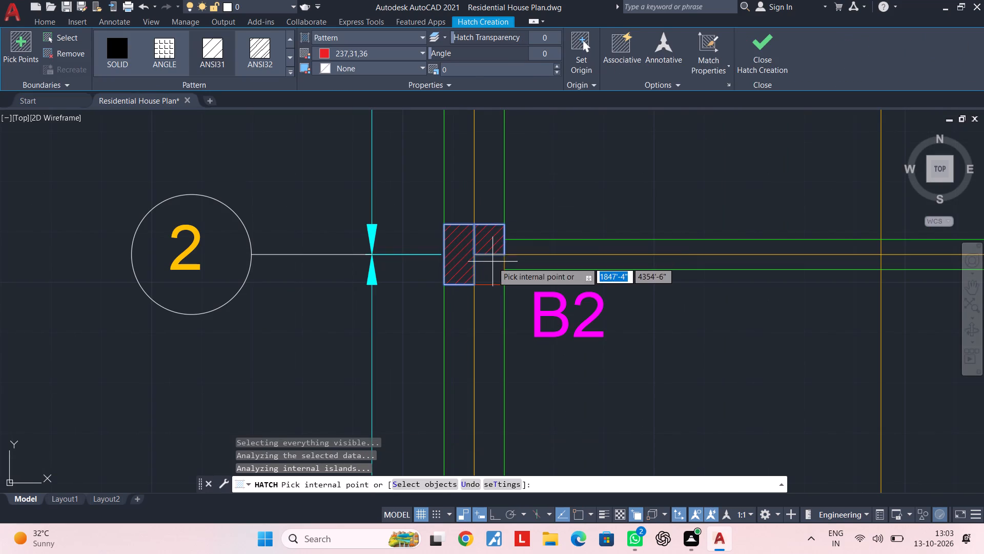
{"action": "left_click", "coordinate": [493, 264]}
{"action": "key", "text": "Escape"}
{"action": "scroll", "coordinate": [673, 274], "scroll_direction": "down", "scroll_amount": 3}
{"action": "middle_click_drag", "start_coordinate": [674, 274], "coordinate": [532, 276]}
{"action": "key", "text": "Escape"}
Copy the B2 label to just below the short beam on grid line 3, beside the small column at C-3.
{"action": "scroll", "coordinate": [562, 306], "scroll_direction": "down", "scroll_amount": 2}
{"action": "middle_click_drag", "start_coordinate": [562, 306], "coordinate": [472, 310]}
{"action": "key", "text": "Escape"}
{"action": "key", "text": "Escape"}
{"action": "middle_click_drag", "start_coordinate": [466, 319], "coordinate": [445, 280]}
{"action": "key", "text": "Escape"}
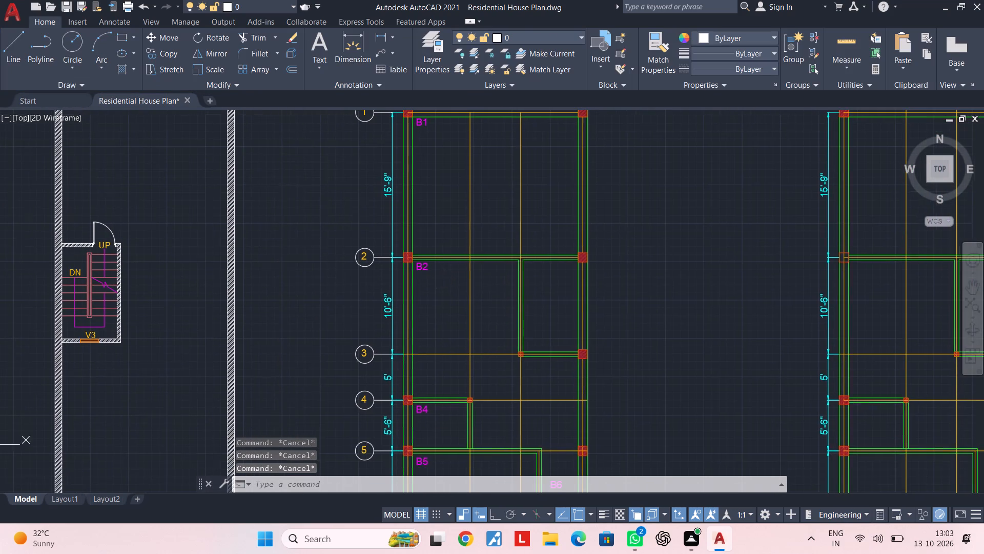
{"action": "key", "text": "Escape"}
{"action": "key", "text": "Escape"}
{"action": "scroll", "coordinate": [442, 282], "scroll_direction": "up", "scroll_amount": 1}
{"action": "left_click", "coordinate": [411, 255]}
{"action": "key", "text": "c"}
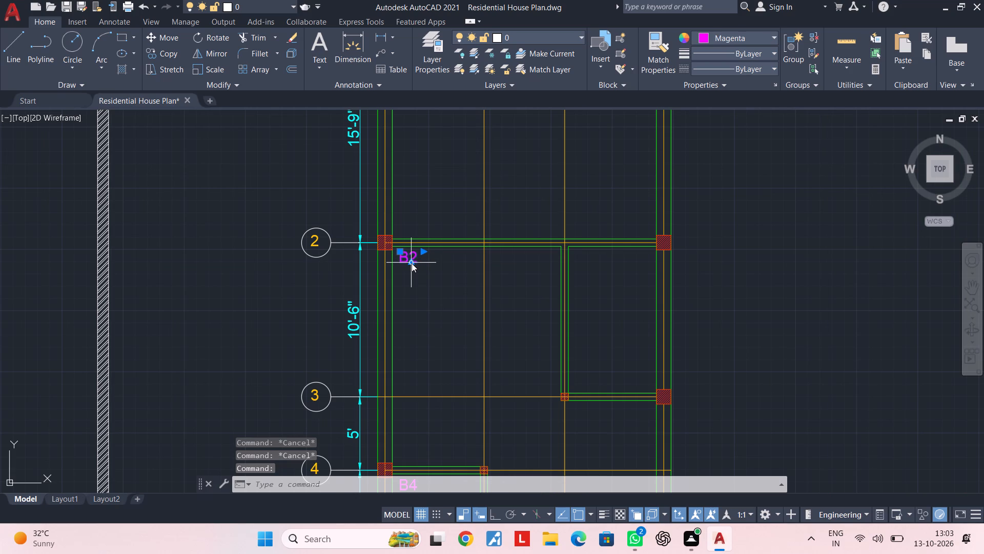
{"action": "type", "text": "O"}
{"action": "key", "text": "space"}
{"action": "left_click", "coordinate": [412, 263]}
{"action": "middle_click_drag", "start_coordinate": [575, 409], "coordinate": [558, 350]}
{"action": "scroll", "coordinate": [574, 359], "scroll_direction": "up", "scroll_amount": 2}
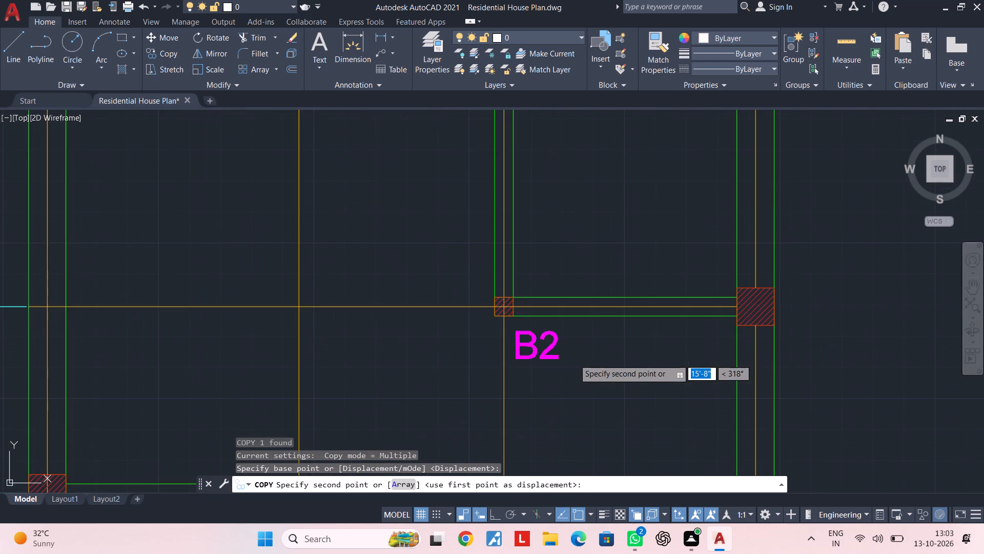
{"action": "left_click", "coordinate": [586, 352]}
{"action": "key", "text": "Escape"}
{"action": "key", "text": "Escape"}
Change the copied label below the beam on grid line 3 to B3.
{"action": "double_click", "coordinate": [559, 348]}
{"action": "scroll", "coordinate": [561, 347], "scroll_direction": "up", "scroll_amount": 1}
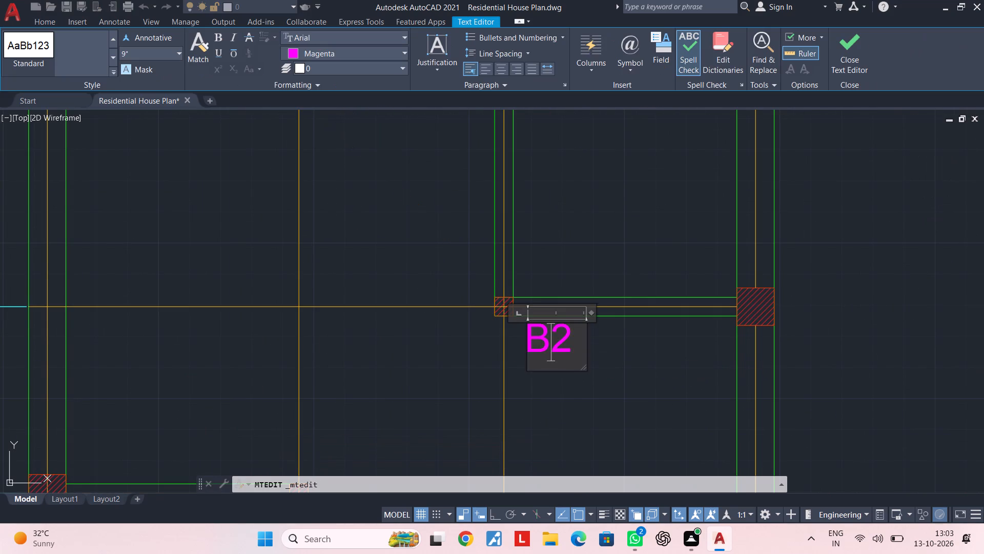
{"action": "left_click", "coordinate": [582, 347]}
{"action": "key", "text": "BackSpace"}
{"action": "key", "text": "3"}
{"action": "scroll", "coordinate": [582, 347], "scroll_direction": "up", "scroll_amount": 1}
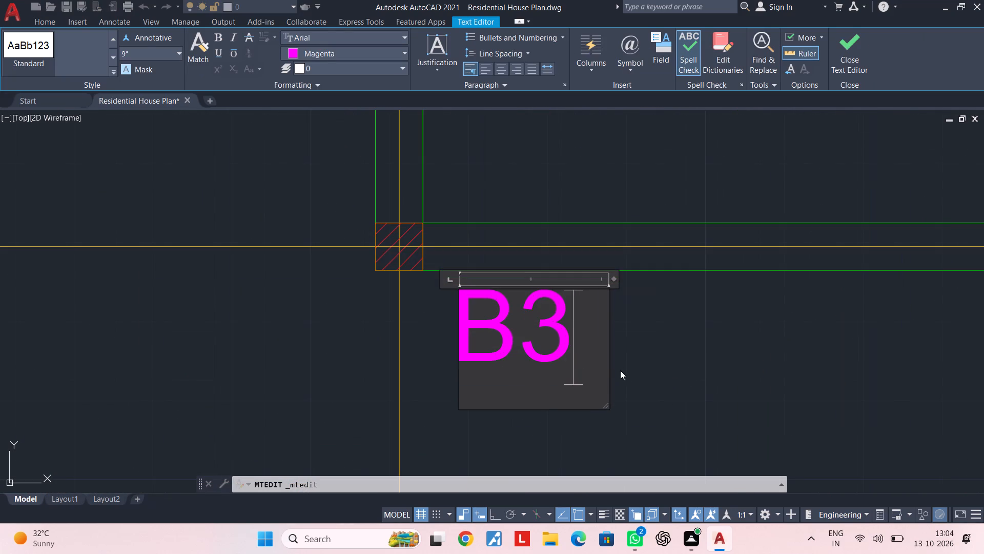
{"action": "left_click", "coordinate": [638, 374]}
{"action": "key", "text": "Escape"}
Save the drawing.
{"action": "scroll", "coordinate": [640, 375], "scroll_direction": "down", "scroll_amount": 4}
{"action": "scroll", "coordinate": [585, 368], "scroll_direction": "down", "scroll_amount": 1}
{"action": "middle_click_drag", "start_coordinate": [585, 368], "coordinate": [618, 344]}
{"action": "key", "text": "Escape"}
{"action": "middle_click_drag", "start_coordinate": [543, 362], "coordinate": [569, 338]}
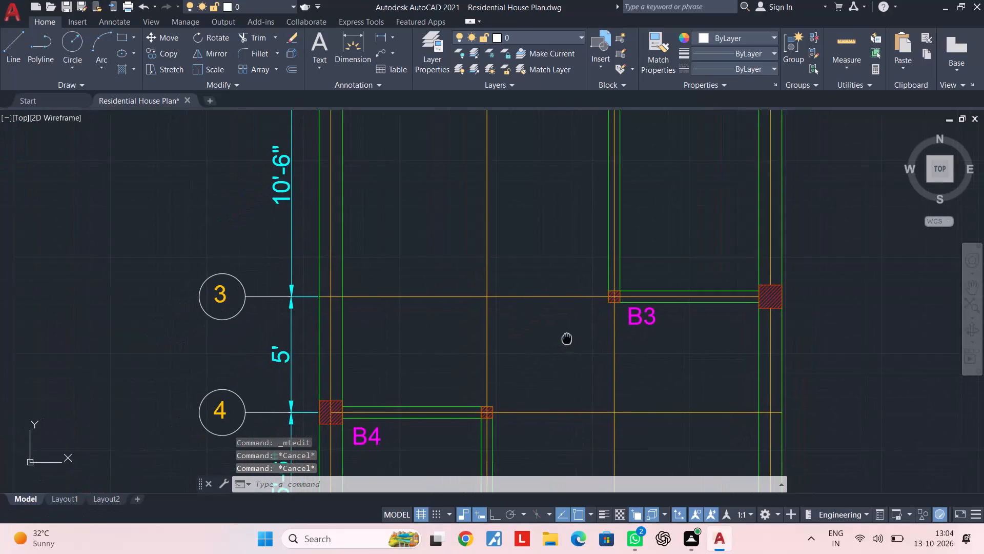
{"action": "middle_click_drag", "start_coordinate": [569, 338], "coordinate": [576, 333]}
{"action": "scroll", "coordinate": [564, 334], "scroll_direction": "down", "scroll_amount": 2}
{"action": "middle_click_drag", "start_coordinate": [564, 334], "coordinate": [550, 368]}
{"action": "key", "text": "Escape"}
{"action": "key", "text": "Escape"}
{"action": "key", "text": "ctrl+s"}
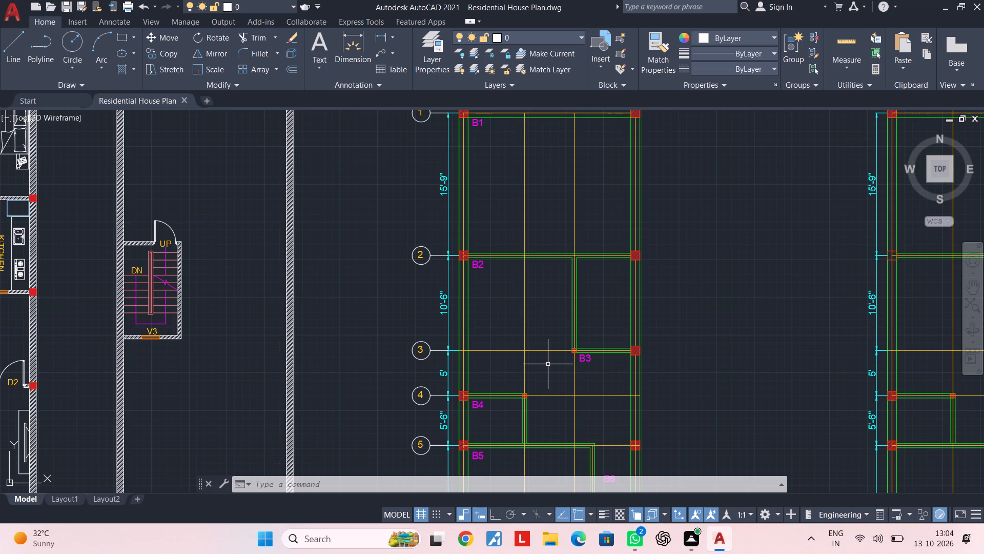
Move the B3 label slightly along the beam, away from the small column at C-3 toward grid line D.
{"action": "key", "text": "Escape"}
{"action": "scroll", "coordinate": [640, 359], "scroll_direction": "up", "scroll_amount": 3}
{"action": "middle_click_drag", "start_coordinate": [428, 353], "coordinate": [435, 353]}
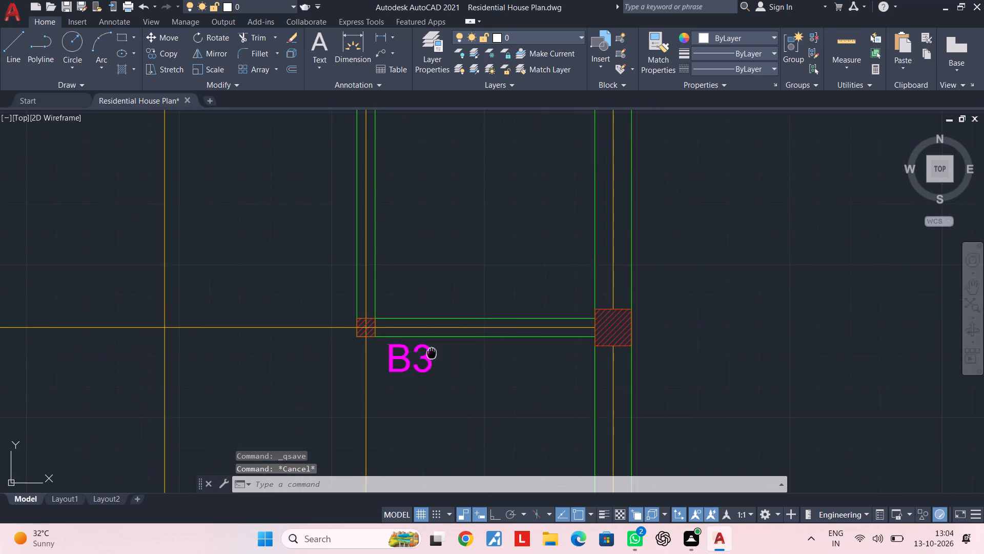
{"action": "middle_click_drag", "start_coordinate": [435, 353], "coordinate": [522, 351]}
{"action": "scroll", "coordinate": [520, 353], "scroll_direction": "up", "scroll_amount": 2}
{"action": "left_click", "coordinate": [521, 354]}
{"action": "type", "text": "M"}
{"action": "key", "text": "space"}
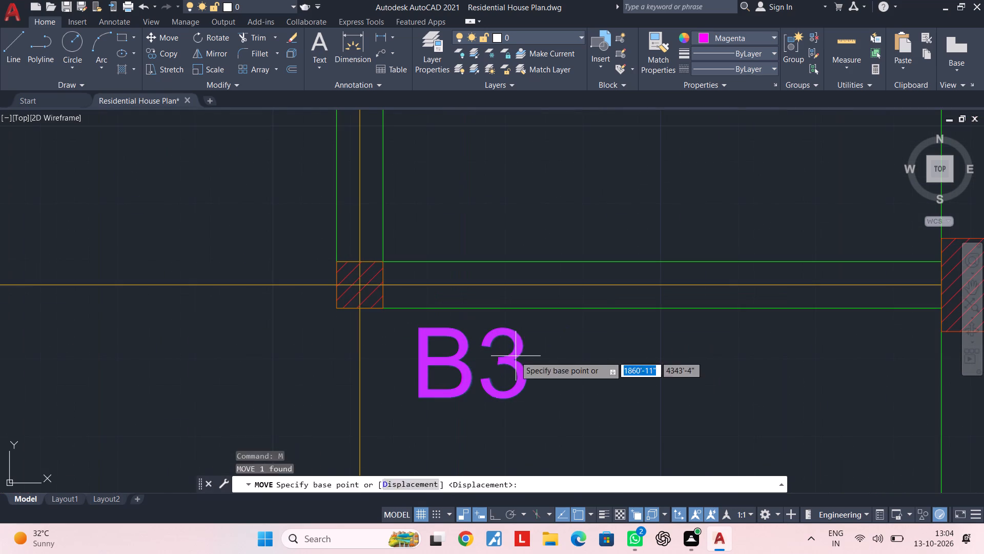
{"action": "left_click", "coordinate": [515, 356]}
{"action": "left_click", "coordinate": [555, 354]}
{"action": "key", "text": "Escape"}
Add a horizontal linear dimension across the width of the column at A-1, placed just below it.
{"action": "scroll", "coordinate": [476, 362], "scroll_direction": "down", "scroll_amount": 3}
{"action": "middle_click_drag", "start_coordinate": [482, 362], "coordinate": [531, 358]}
{"action": "middle_click_drag", "start_coordinate": [521, 360], "coordinate": [573, 378]}
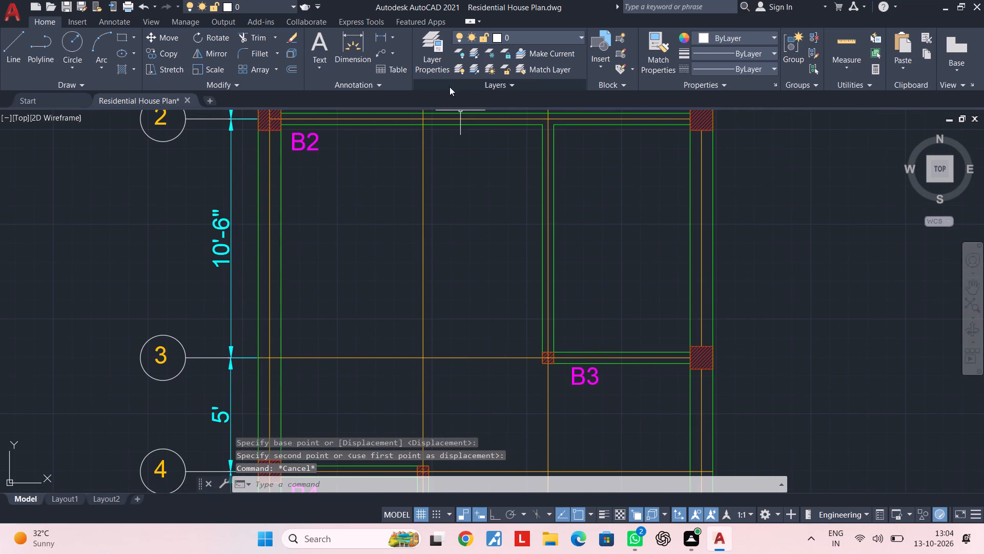
{"action": "left_click", "coordinate": [388, 33]}
{"action": "middle_click_drag", "start_coordinate": [347, 255], "coordinate": [391, 464]}
{"action": "middle_click_drag", "start_coordinate": [368, 217], "coordinate": [394, 457]}
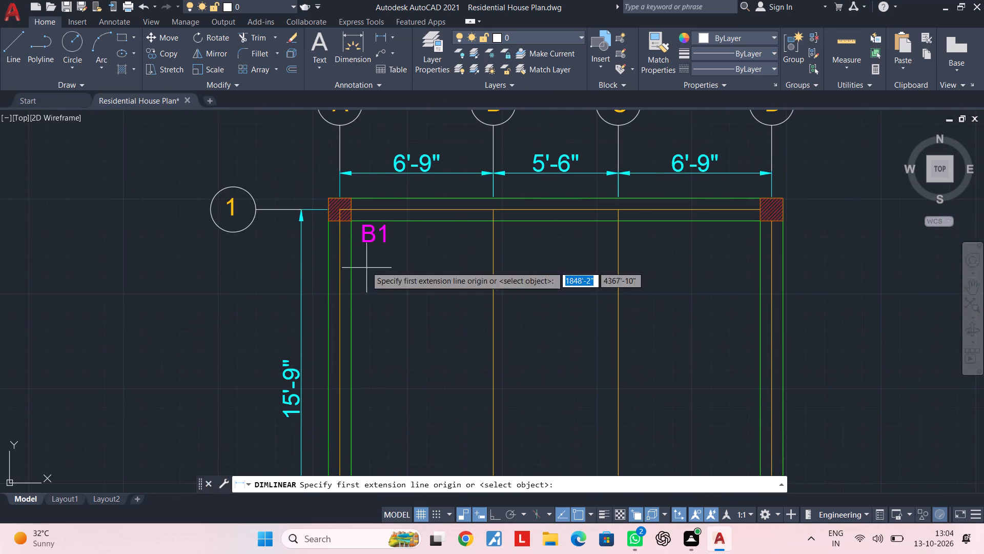
{"action": "scroll", "coordinate": [339, 199], "scroll_direction": "up", "scroll_amount": 3}
{"action": "left_click", "coordinate": [286, 286]}
{"action": "left_click", "coordinate": [378, 285]}
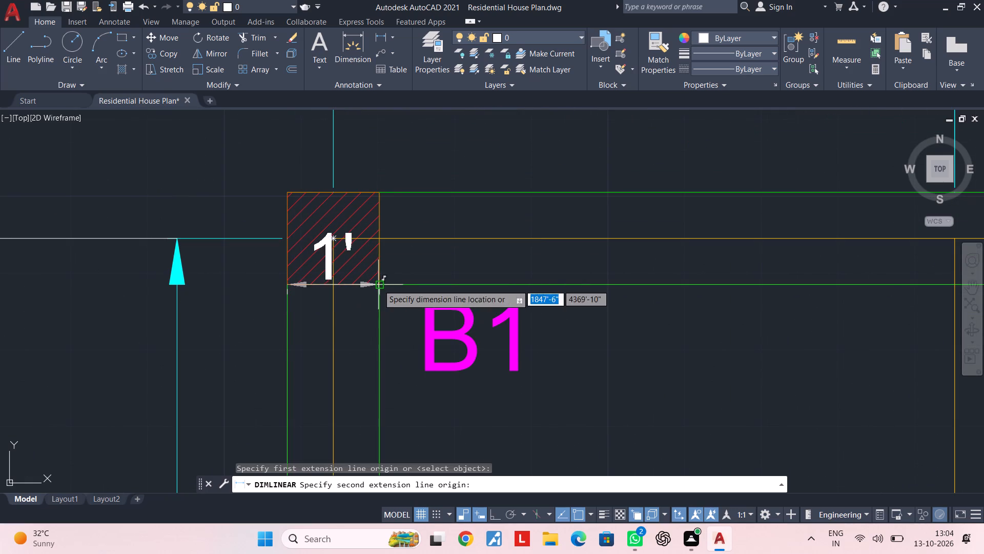
{"action": "left_click", "coordinate": [351, 344]}
Add a vertical linear dimension along the side of the column at A-1, placed just beside it toward grid line B.
{"action": "middle_click_drag", "start_coordinate": [394, 323], "coordinate": [394, 329]}
{"action": "key", "text": "space"}
{"action": "left_click", "coordinate": [379, 200]}
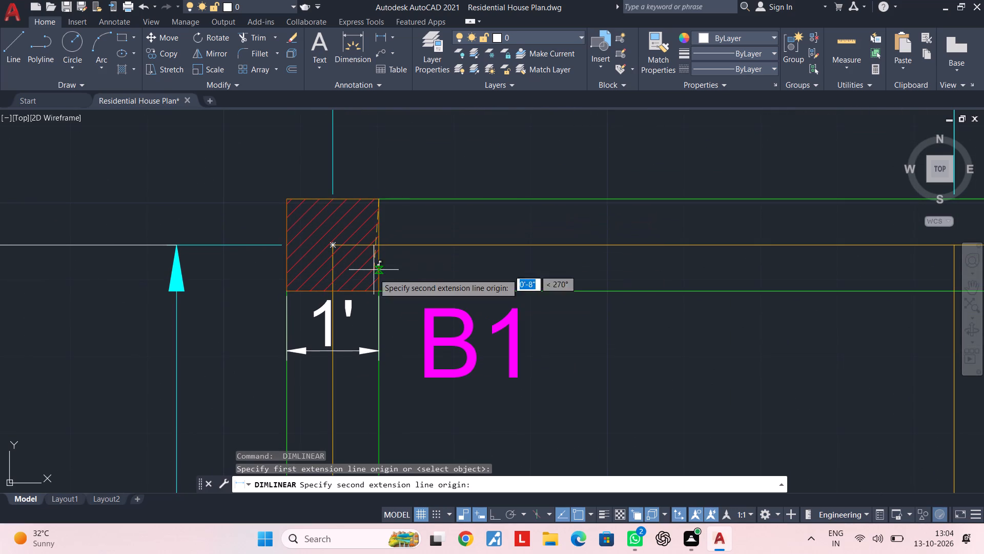
{"action": "left_click", "coordinate": [376, 291]}
{"action": "left_click", "coordinate": [435, 284]}
Add a horizontal linear dimension across the width of the small column at B-4, placed just above it.
{"action": "scroll", "coordinate": [497, 300], "scroll_direction": "down", "scroll_amount": 3}
{"action": "middle_click_drag", "start_coordinate": [497, 300], "coordinate": [478, 197]}
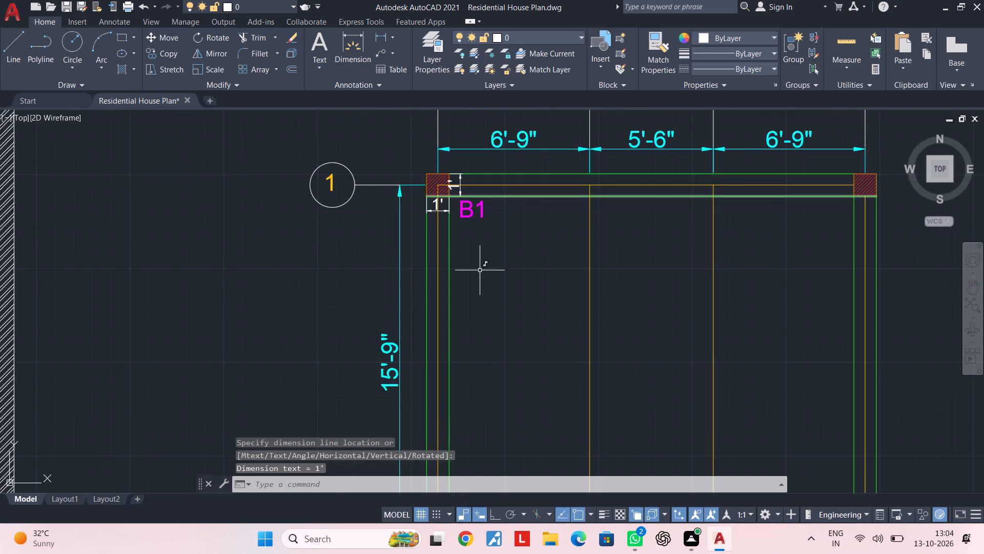
{"action": "middle_click_drag", "start_coordinate": [479, 271], "coordinate": [474, 165]}
{"action": "scroll", "coordinate": [524, 311], "scroll_direction": "down", "scroll_amount": 2}
{"action": "middle_click_drag", "start_coordinate": [524, 311], "coordinate": [522, 218]}
{"action": "middle_click_drag", "start_coordinate": [519, 319], "coordinate": [517, 214]}
{"action": "scroll", "coordinate": [519, 274], "scroll_direction": "down", "scroll_amount": 1}
{"action": "scroll", "coordinate": [524, 284], "scroll_direction": "up", "scroll_amount": 2}
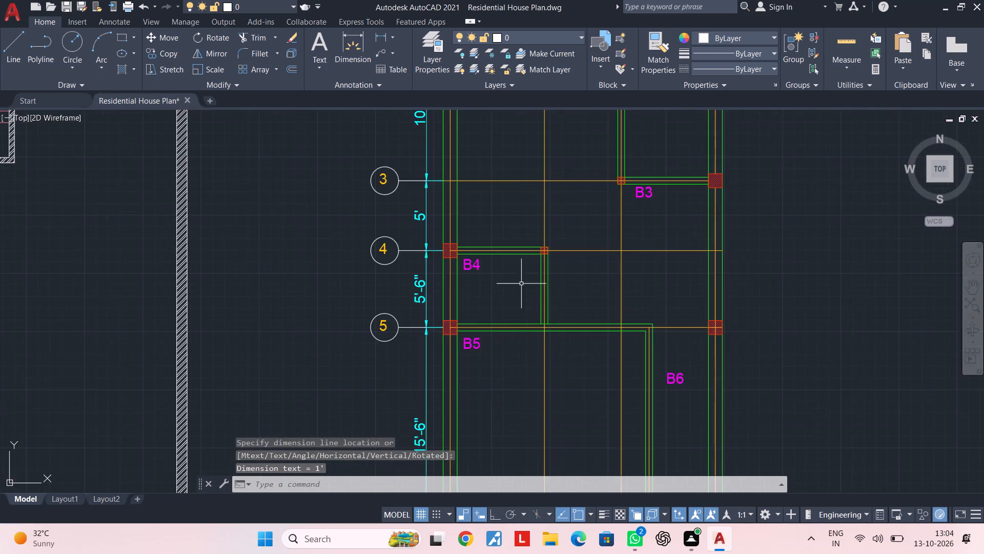
{"action": "middle_click_drag", "start_coordinate": [501, 274], "coordinate": [491, 352]}
{"action": "scroll", "coordinate": [521, 344], "scroll_direction": "up", "scroll_amount": 2}
{"action": "middle_click_drag", "start_coordinate": [537, 349], "coordinate": [458, 360]}
{"action": "scroll", "coordinate": [457, 360], "scroll_direction": "up", "scroll_amount": 2}
{"action": "key", "text": "space"}
{"action": "middle_click_drag", "start_coordinate": [459, 249], "coordinate": [413, 326]}
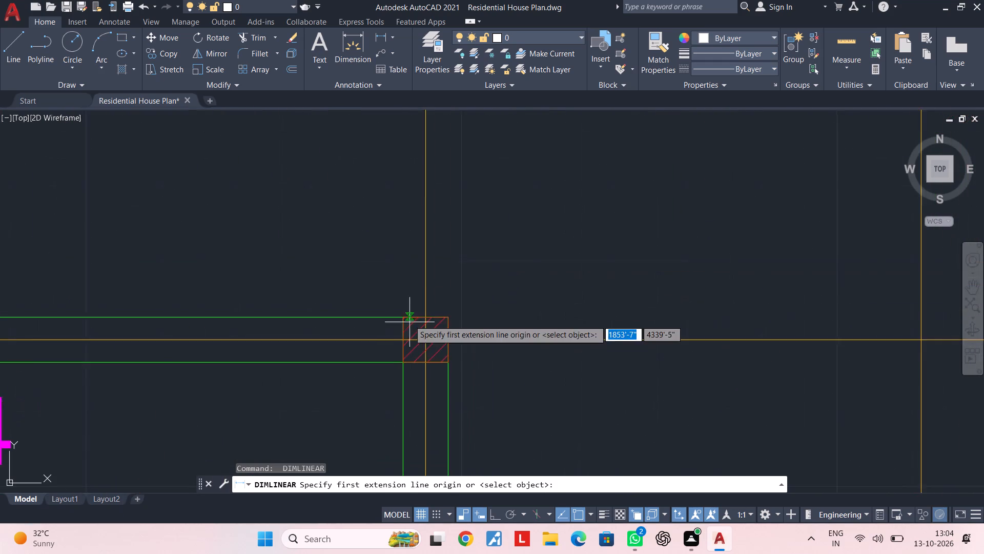
{"action": "scroll", "coordinate": [409, 318], "scroll_direction": "up", "scroll_amount": 2}
{"action": "left_click", "coordinate": [386, 326]}
{"action": "left_click", "coordinate": [509, 325]}
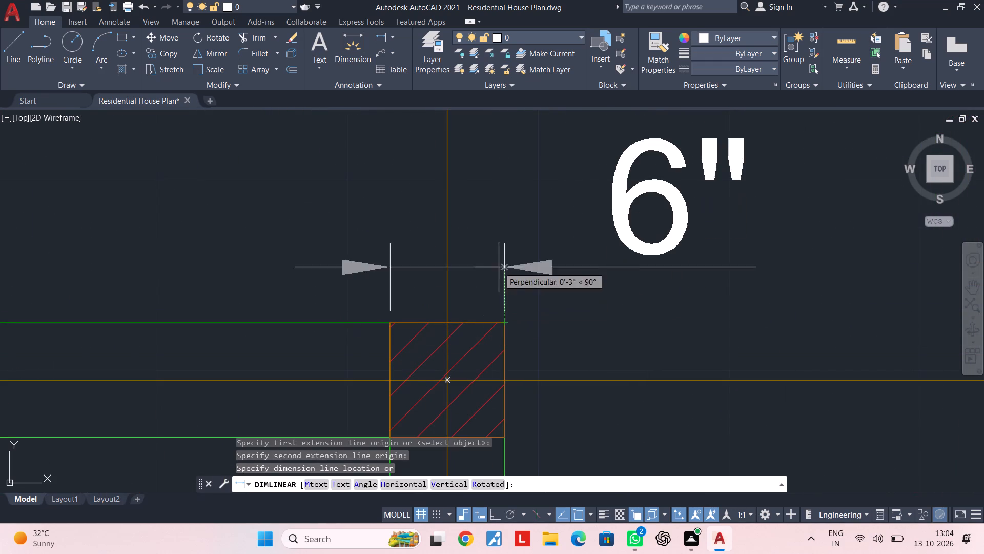
{"action": "left_click", "coordinate": [499, 267]}
Add a vertical linear dimension along the small B-4 column's side, placed just beside it toward grid line A.
{"action": "scroll", "coordinate": [517, 341], "scroll_direction": "down", "scroll_amount": 3}
{"action": "middle_click_drag", "start_coordinate": [517, 345], "coordinate": [517, 292]}
{"action": "key", "text": "space"}
{"action": "scroll", "coordinate": [467, 322], "scroll_direction": "up", "scroll_amount": 2}
{"action": "left_click", "coordinate": [506, 232]}
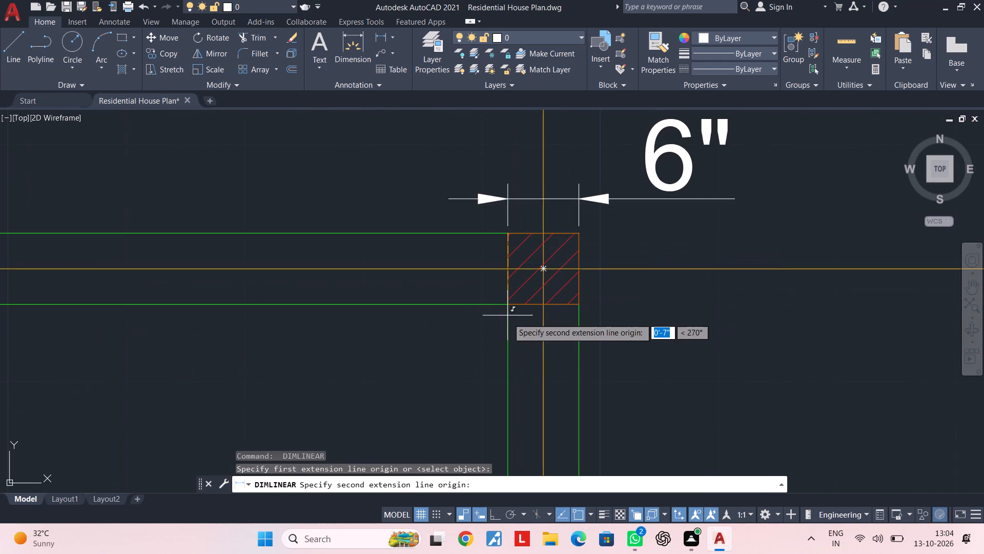
{"action": "left_click", "coordinate": [510, 306]}
{"action": "left_click", "coordinate": [462, 323]}
Move the text of the B-4 column's vertical dimension to the middle of its dimension line.
{"action": "scroll", "coordinate": [529, 355], "scroll_direction": "down", "scroll_amount": 3}
{"action": "middle_click_drag", "start_coordinate": [570, 368], "coordinate": [502, 360]}
{"action": "scroll", "coordinate": [445, 379], "scroll_direction": "up", "scroll_amount": 3}
{"action": "key", "text": "Escape"}
{"action": "left_click", "coordinate": [441, 360]}
{"action": "left_click", "coordinate": [424, 361]}
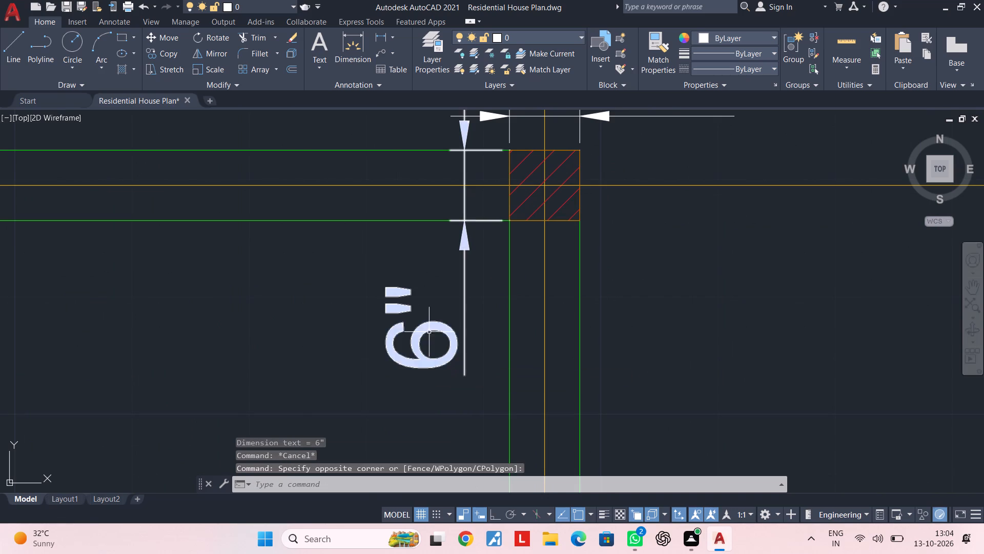
{"action": "left_click", "coordinate": [413, 335]}
{"action": "left_click", "coordinate": [424, 329]}
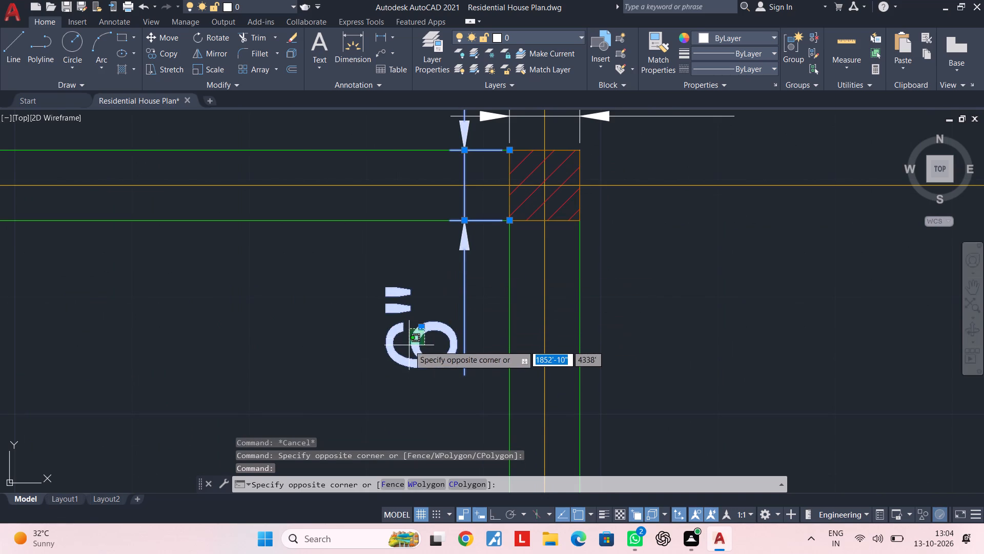
{"action": "key", "text": "Escape"}
{"action": "key", "text": "Escape"}
{"action": "left_click", "coordinate": [419, 336]}
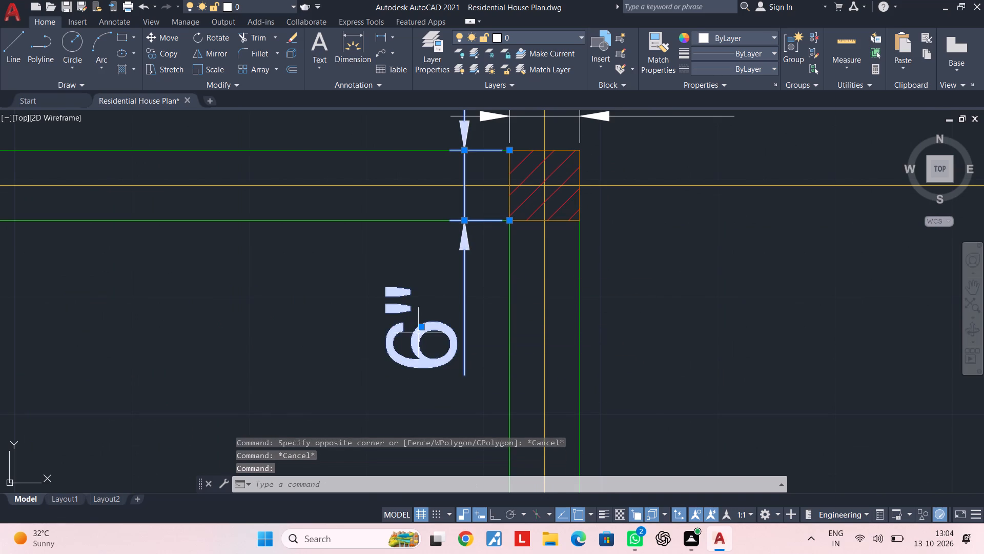
{"action": "left_click", "coordinate": [419, 330]}
{"action": "left_click", "coordinate": [461, 184]}
Move the text of the B-4 column's horizontal dimension so it sits centred above the column.
{"action": "scroll", "coordinate": [469, 261], "scroll_direction": "down", "scroll_amount": 2}
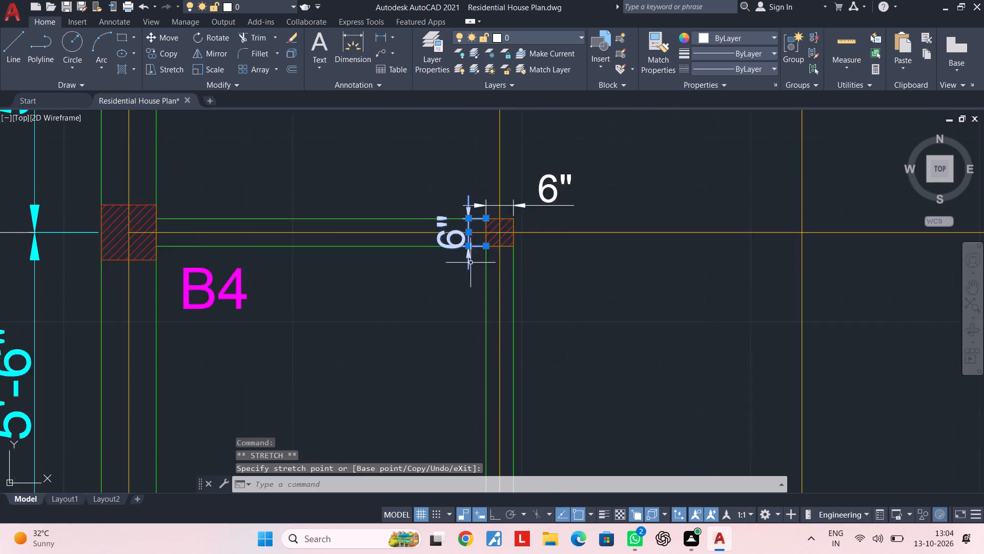
{"action": "scroll", "coordinate": [470, 263], "scroll_direction": "up", "scroll_amount": 1}
{"action": "middle_click_drag", "start_coordinate": [470, 263], "coordinate": [398, 344]}
{"action": "left_click", "coordinate": [518, 232]}
{"action": "left_click", "coordinate": [513, 238]}
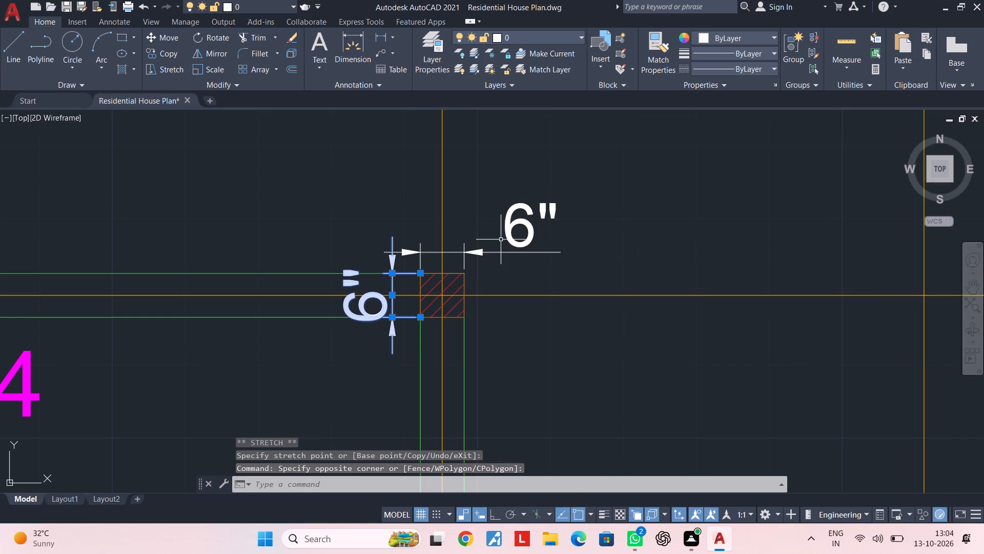
{"action": "left_click", "coordinate": [501, 240]}
{"action": "left_click", "coordinate": [547, 222]}
{"action": "left_click", "coordinate": [535, 221]}
{"action": "left_click", "coordinate": [516, 228]}
{"action": "scroll", "coordinate": [517, 231], "scroll_direction": "up", "scroll_amount": 1}
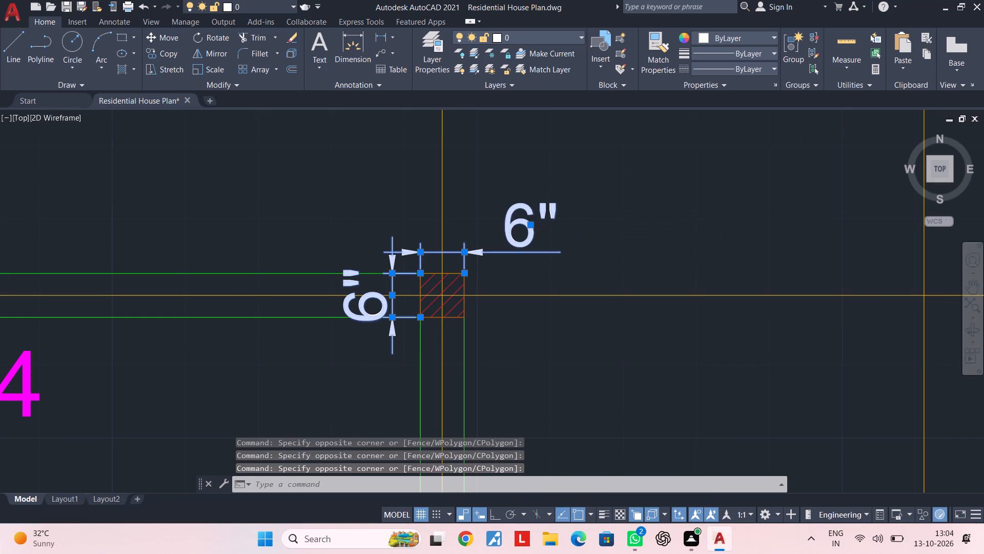
{"action": "left_click", "coordinate": [536, 221]}
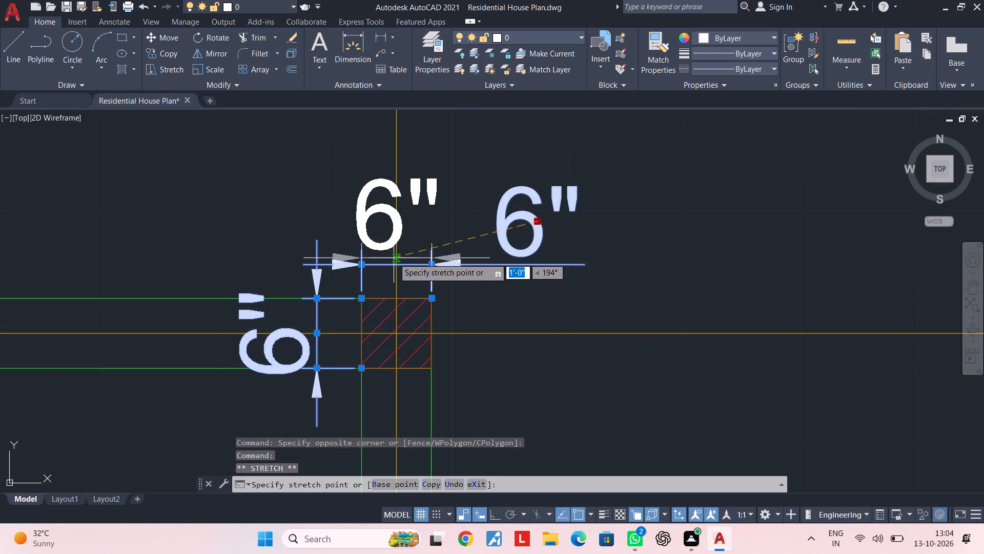
{"action": "left_click", "coordinate": [398, 264]}
{"action": "key", "text": "Escape"}
Add a vertical linear dimension along the small C-3 column's side, placed just beside it toward grid line B.
{"action": "scroll", "coordinate": [577, 264], "scroll_direction": "down", "scroll_amount": 3}
{"action": "middle_click_drag", "start_coordinate": [590, 265], "coordinate": [472, 267]}
{"action": "key", "text": "Escape"}
{"action": "middle_click_drag", "start_coordinate": [649, 245], "coordinate": [471, 332]}
{"action": "scroll", "coordinate": [485, 309], "scroll_direction": "down", "scroll_amount": 1}
{"action": "middle_click_drag", "start_coordinate": [487, 309], "coordinate": [496, 383]}
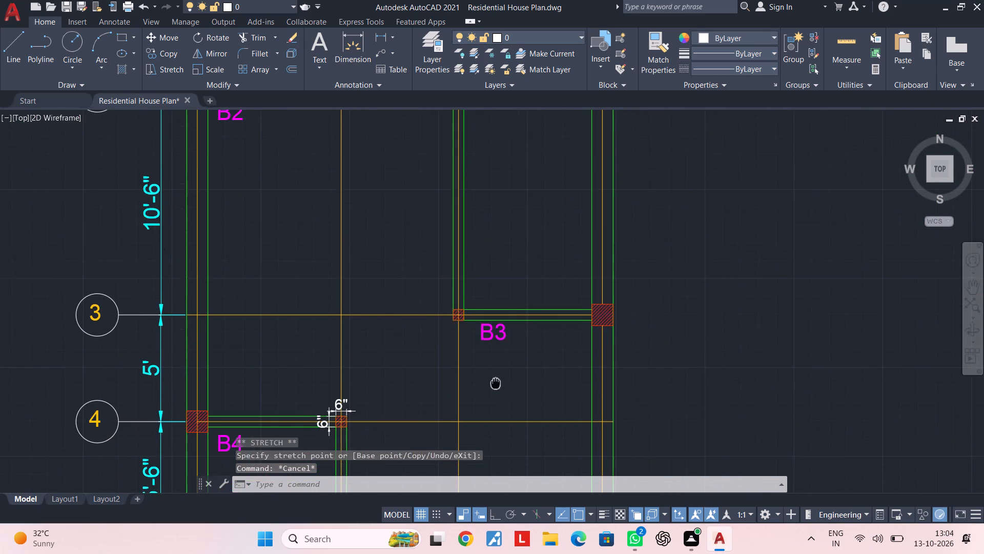
{"action": "middle_click_drag", "start_coordinate": [496, 383], "coordinate": [496, 383]}
{"action": "key", "text": "space"}
{"action": "scroll", "coordinate": [459, 326], "scroll_direction": "up", "scroll_amount": 3}
{"action": "scroll", "coordinate": [424, 302], "scroll_direction": "up", "scroll_amount": 3}
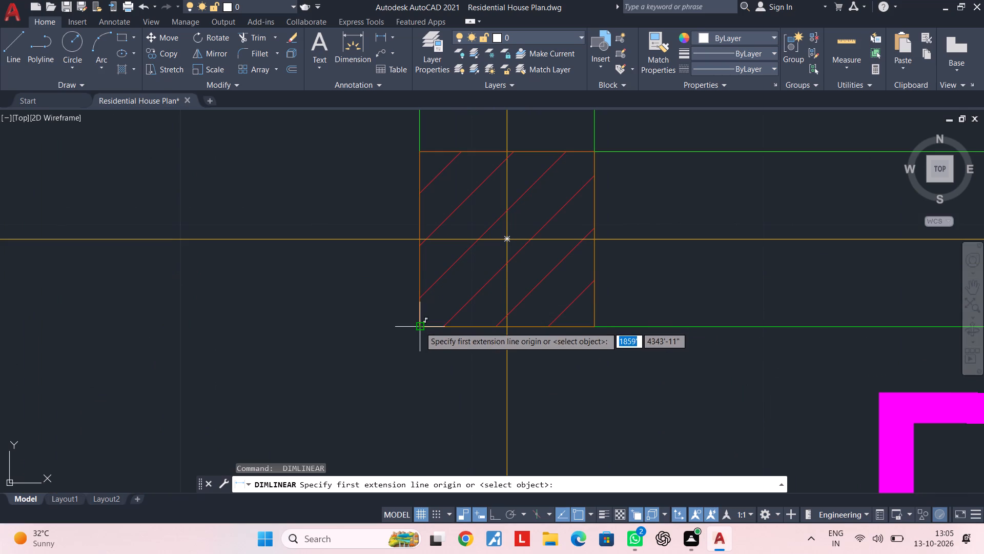
{"action": "left_click", "coordinate": [420, 327]}
{"action": "left_click", "coordinate": [417, 148]}
{"action": "left_click", "coordinate": [368, 175]}
Add a horizontal linear dimension across the width of the small column at C-3, placed just above it.
{"action": "scroll", "coordinate": [391, 209], "scroll_direction": "down", "scroll_amount": 2}
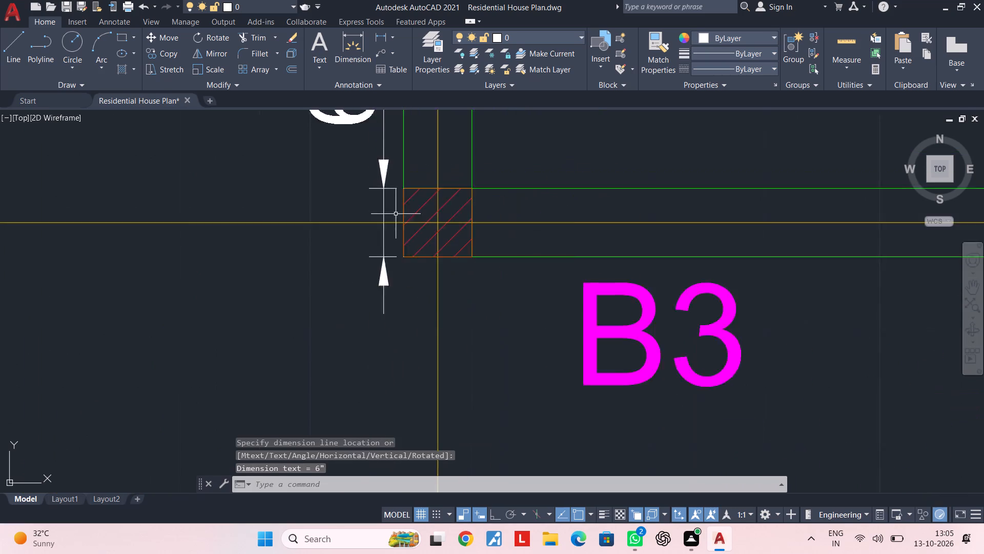
{"action": "scroll", "coordinate": [396, 214], "scroll_direction": "down", "scroll_amount": 1}
{"action": "middle_click_drag", "start_coordinate": [398, 238], "coordinate": [393, 302]}
{"action": "key", "text": "space"}
{"action": "scroll", "coordinate": [398, 276], "scroll_direction": "up", "scroll_amount": 3}
{"action": "left_click", "coordinate": [382, 223]}
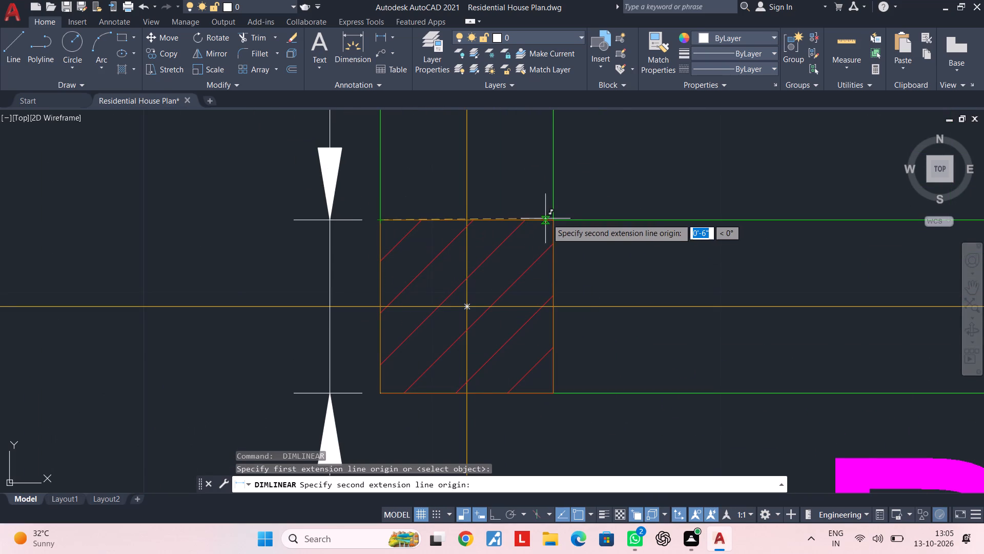
{"action": "left_click", "coordinate": [555, 218]}
{"action": "left_click", "coordinate": [565, 173]}
Move the text of the C-3 column's vertical dimension to the middle of its dimension line.
{"action": "scroll", "coordinate": [532, 213], "scroll_direction": "down", "scroll_amount": 3}
{"action": "middle_click_drag", "start_coordinate": [552, 242], "coordinate": [587, 274]}
{"action": "key", "text": "Escape"}
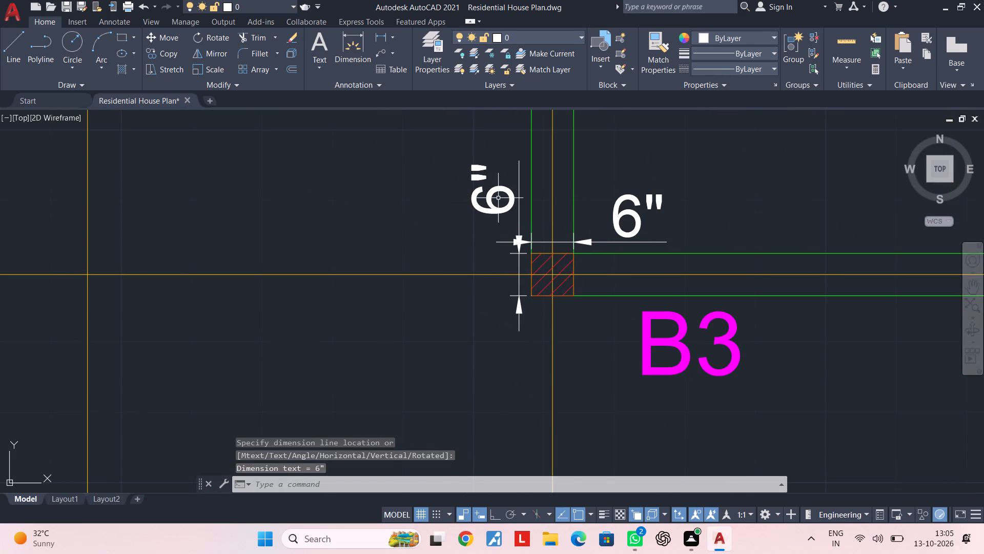
{"action": "left_click", "coordinate": [498, 197]}
{"action": "left_click", "coordinate": [480, 203]}
{"action": "left_click", "coordinate": [493, 187]}
{"action": "scroll", "coordinate": [518, 262], "scroll_direction": "up", "scroll_amount": 1}
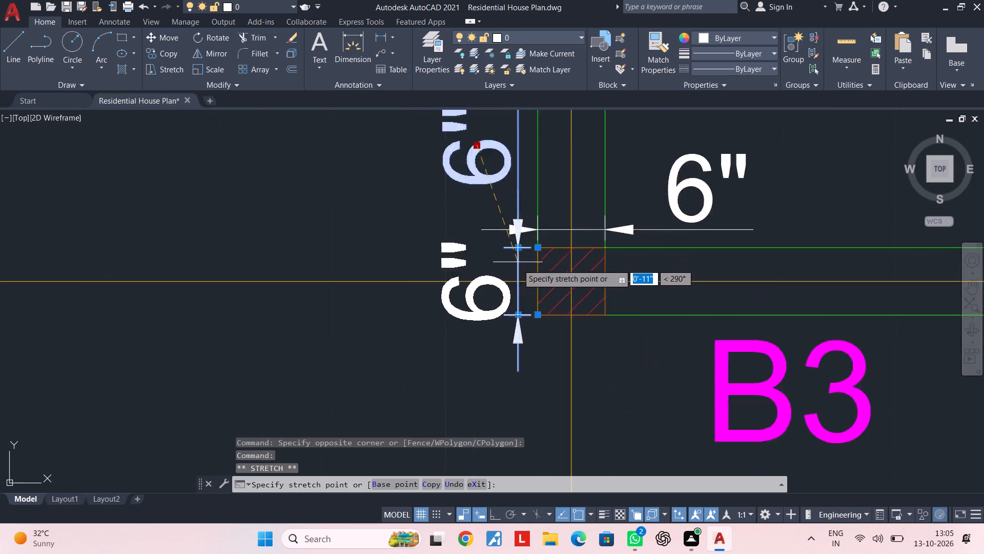
{"action": "scroll", "coordinate": [518, 265], "scroll_direction": "up", "scroll_amount": 1}
{"action": "left_click", "coordinate": [516, 288]}
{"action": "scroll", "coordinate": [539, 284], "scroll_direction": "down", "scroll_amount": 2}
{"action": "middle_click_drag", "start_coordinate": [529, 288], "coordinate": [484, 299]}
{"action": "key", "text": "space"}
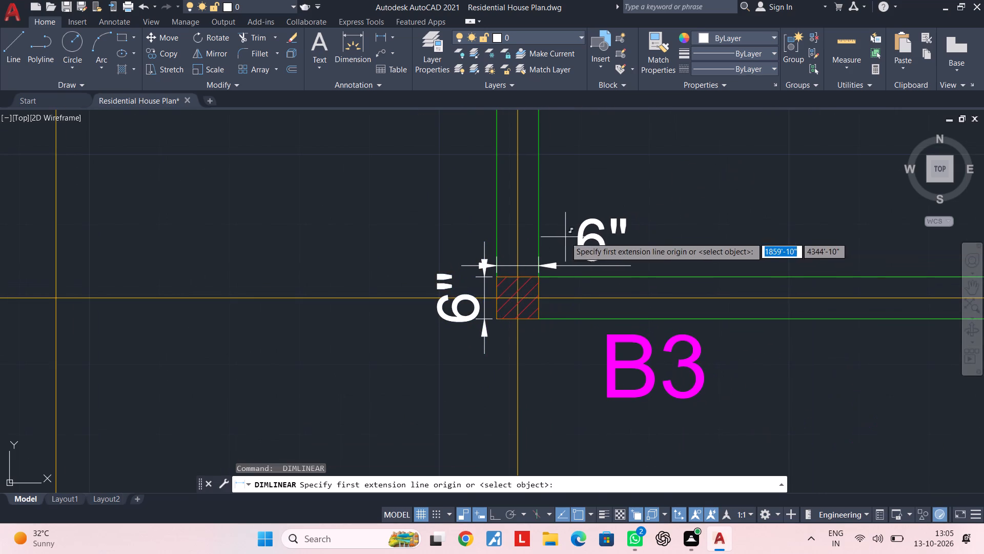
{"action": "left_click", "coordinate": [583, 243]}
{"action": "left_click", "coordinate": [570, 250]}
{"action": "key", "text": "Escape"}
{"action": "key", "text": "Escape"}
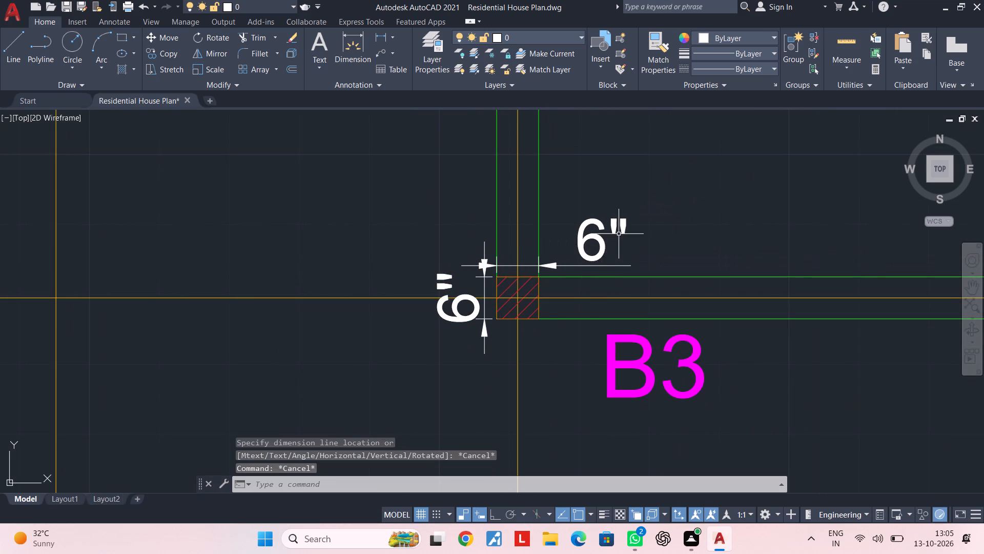
Move the text of the C-3 column's horizontal dimension so it sits centred above the column.
{"action": "left_click", "coordinate": [619, 232]}
{"action": "left_click", "coordinate": [594, 242]}
{"action": "scroll", "coordinate": [595, 241], "scroll_direction": "up", "scroll_amount": 1}
{"action": "left_click", "coordinate": [602, 241]}
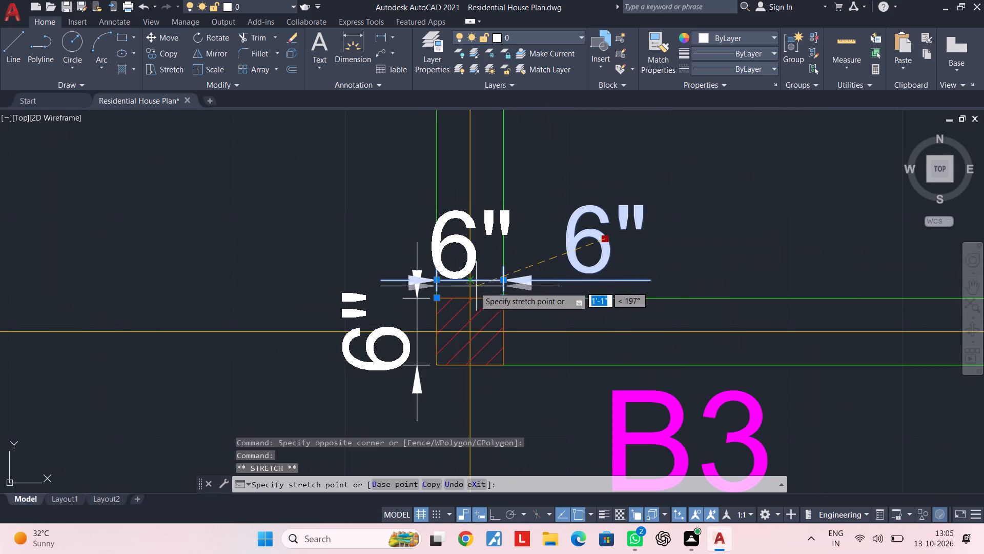
{"action": "left_click", "coordinate": [471, 278]}
{"action": "key", "text": "Escape"}
{"action": "scroll", "coordinate": [558, 272], "scroll_direction": "down", "scroll_amount": 3}
{"action": "key", "text": "Escape"}
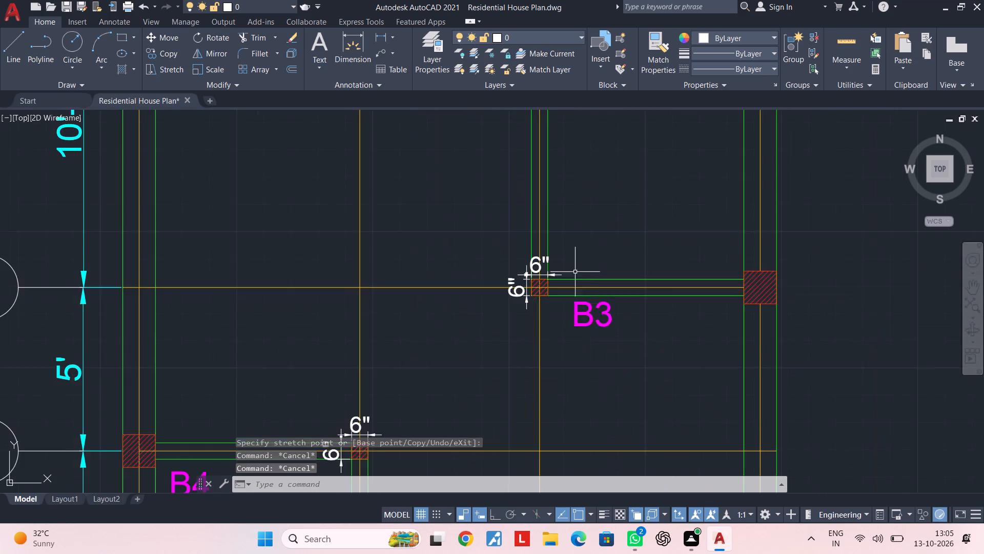
Save the drawing.
{"action": "middle_click_drag", "start_coordinate": [578, 270], "coordinate": [520, 255]}
{"action": "key", "text": "Escape"}
{"action": "scroll", "coordinate": [501, 241], "scroll_direction": "down", "scroll_amount": 2}
{"action": "middle_click_drag", "start_coordinate": [506, 242], "coordinate": [455, 297]}
{"action": "middle_click_drag", "start_coordinate": [483, 231], "coordinate": [464, 271]}
{"action": "key", "text": "ctrl+s"}
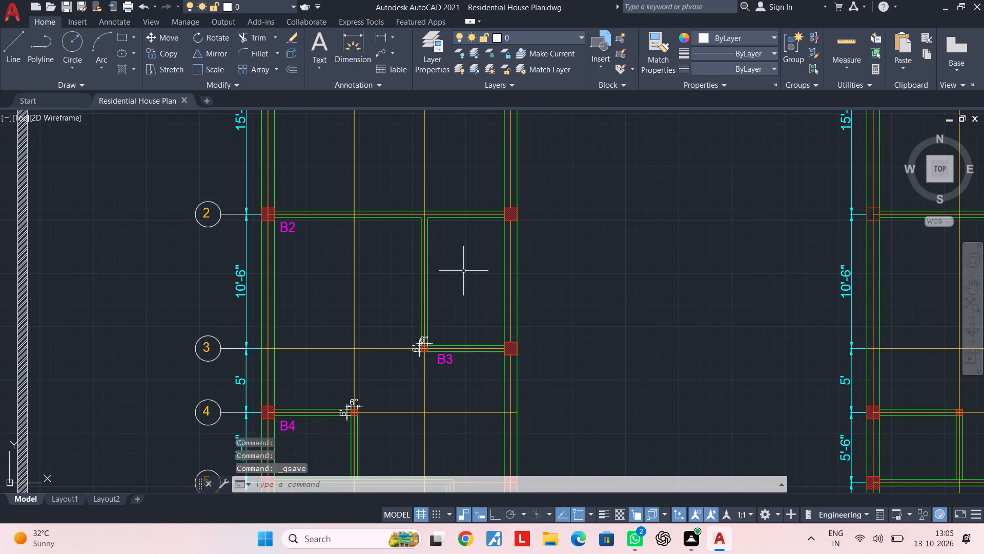
{"action": "key", "text": "ctrl+s"}
Examine the labelled framing plan and the unlabelled copy beside it.
{"action": "scroll", "coordinate": [463, 270], "scroll_direction": "down", "scroll_amount": 4}
{"action": "middle_click_drag", "start_coordinate": [463, 270], "coordinate": [441, 262]}
{"action": "scroll", "coordinate": [441, 262], "scroll_direction": "up", "scroll_amount": 3}
{"action": "middle_click_drag", "start_coordinate": [432, 231], "coordinate": [426, 314]}
{"action": "middle_click_drag", "start_coordinate": [400, 243], "coordinate": [371, 243]}
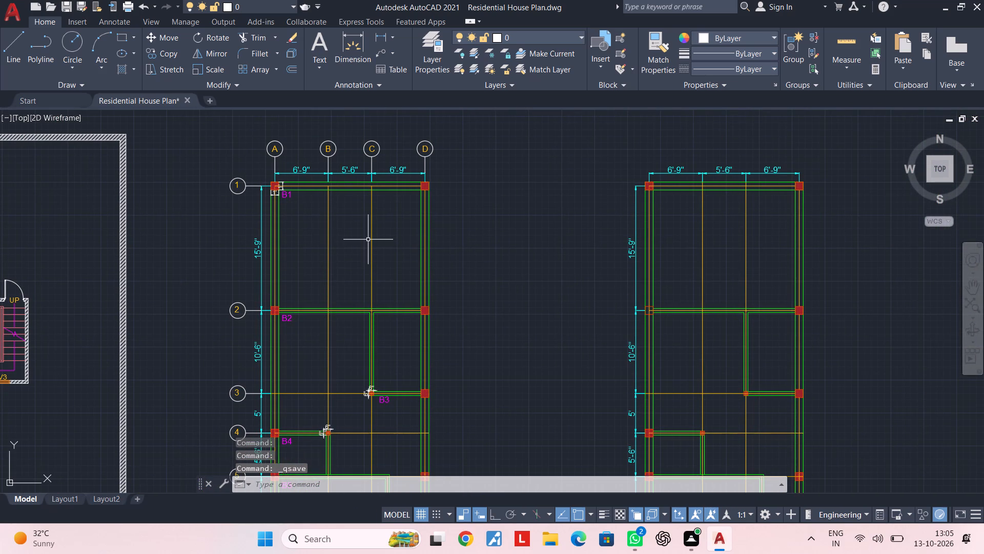
{"action": "key", "text": "Escape"}
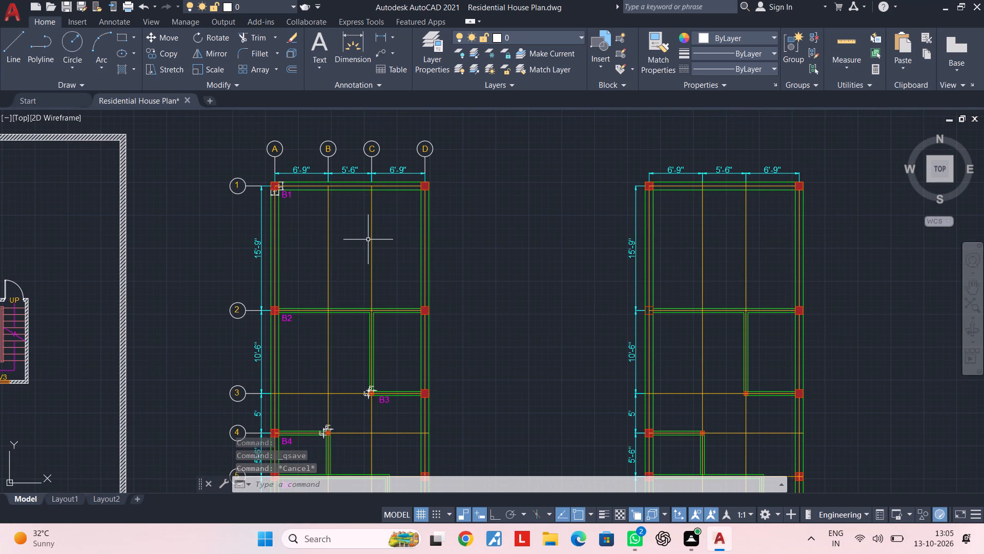
{"action": "key", "text": "Escape"}
{"action": "key", "text": "Escape"}
{"action": "middle_click_drag", "start_coordinate": [541, 251], "coordinate": [325, 159]}
{"action": "key", "text": "Escape"}
{"action": "middle_click_drag", "start_coordinate": [404, 235], "coordinate": [352, 274]}
{"action": "scroll", "coordinate": [346, 274], "scroll_direction": "down", "scroll_amount": 1}
{"action": "middle_click_drag", "start_coordinate": [344, 268], "coordinate": [342, 212]}
{"action": "scroll", "coordinate": [345, 205], "scroll_direction": "down", "scroll_amount": 1}
{"action": "middle_click_drag", "start_coordinate": [345, 205], "coordinate": [323, 268]}
{"action": "scroll", "coordinate": [342, 212], "scroll_direction": "up", "scroll_amount": 4}
{"action": "middle_click_drag", "start_coordinate": [391, 269], "coordinate": [352, 279]}
{"action": "scroll", "coordinate": [352, 279], "scroll_direction": "up", "scroll_amount": 1}
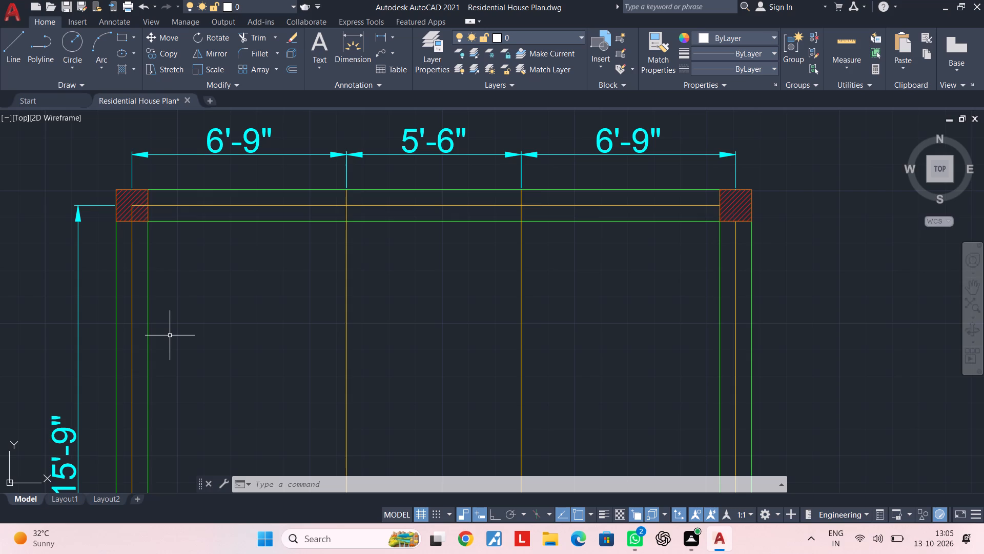
{"action": "key", "text": "Escape"}
{"action": "key", "text": "Escape"}
Copy the whole unlabelled framing plan, with its spacing dimensions, horizontally into the empty space beside it with Ortho on.
{"action": "scroll", "coordinate": [301, 316], "scroll_direction": "down", "scroll_amount": 2}
{"action": "middle_click_drag", "start_coordinate": [383, 313], "coordinate": [364, 174]}
{"action": "scroll", "coordinate": [359, 210], "scroll_direction": "down", "scroll_amount": 3}
{"action": "middle_click", "coordinate": [362, 226]}
{"action": "key", "text": "Escape"}
{"action": "key", "text": "Escape"}
{"action": "left_click", "coordinate": [305, 176]}
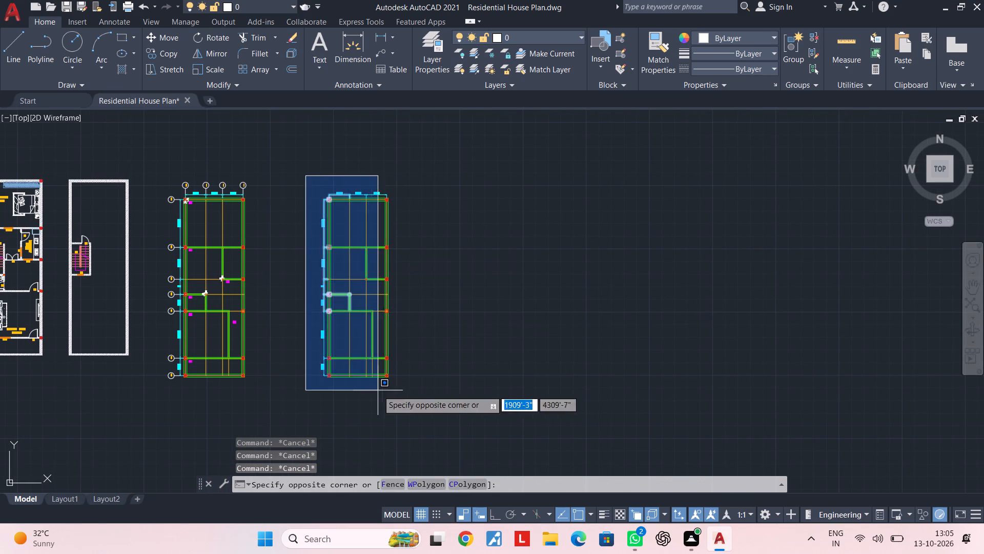
{"action": "left_click", "coordinate": [420, 404]}
{"action": "type", "text": "CO"}
{"action": "key", "text": "space"}
{"action": "left_click", "coordinate": [415, 403]}
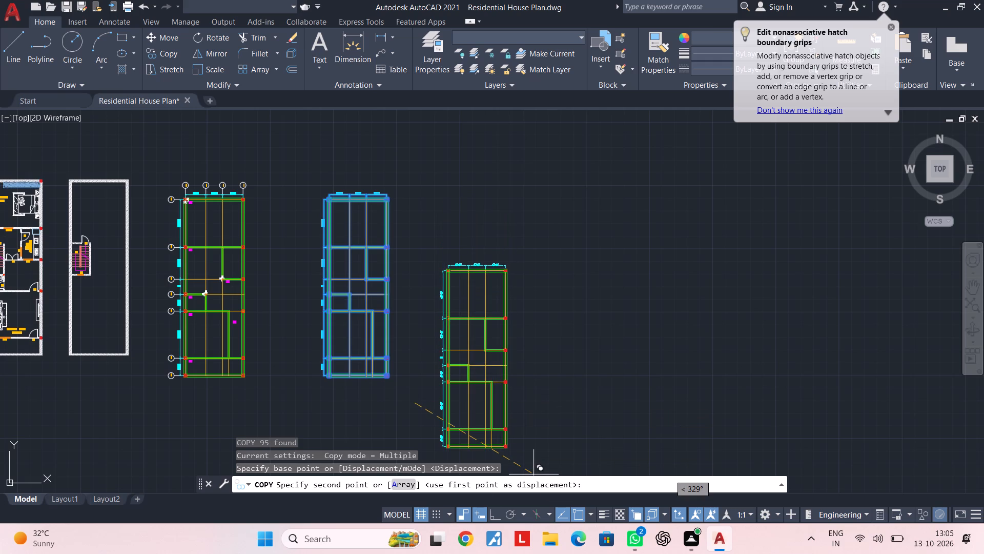
{"action": "left_click", "coordinate": [489, 509]}
{"action": "left_click", "coordinate": [537, 419]}
{"action": "key", "text": "Escape"}
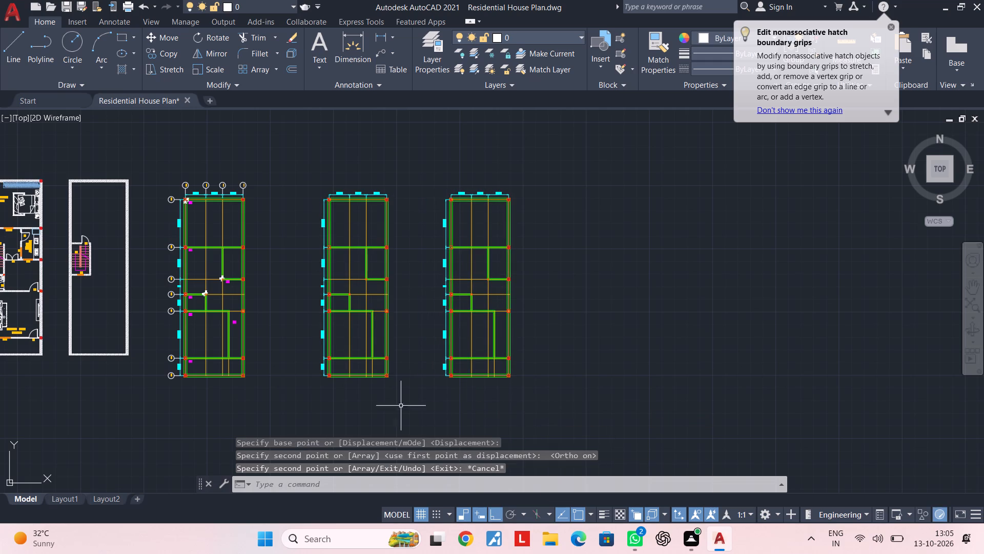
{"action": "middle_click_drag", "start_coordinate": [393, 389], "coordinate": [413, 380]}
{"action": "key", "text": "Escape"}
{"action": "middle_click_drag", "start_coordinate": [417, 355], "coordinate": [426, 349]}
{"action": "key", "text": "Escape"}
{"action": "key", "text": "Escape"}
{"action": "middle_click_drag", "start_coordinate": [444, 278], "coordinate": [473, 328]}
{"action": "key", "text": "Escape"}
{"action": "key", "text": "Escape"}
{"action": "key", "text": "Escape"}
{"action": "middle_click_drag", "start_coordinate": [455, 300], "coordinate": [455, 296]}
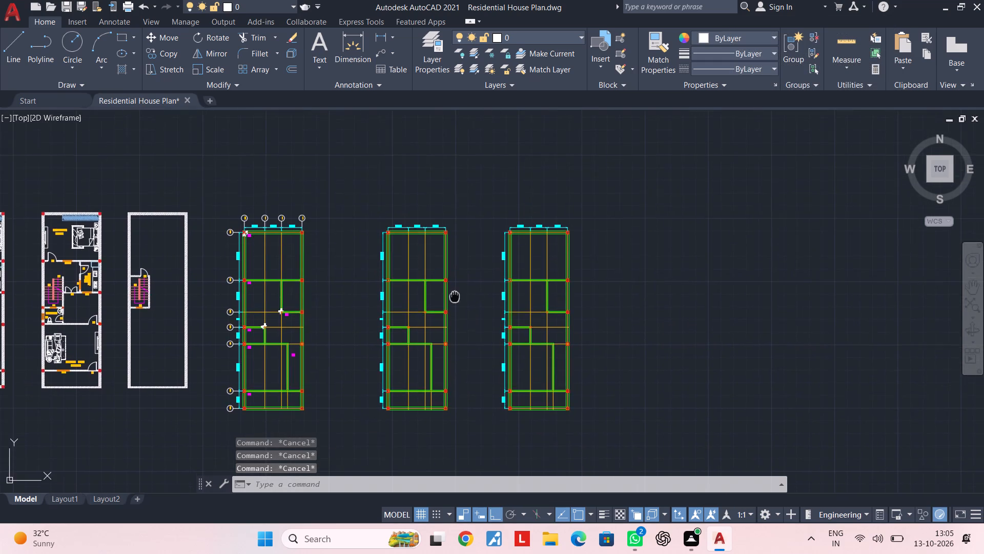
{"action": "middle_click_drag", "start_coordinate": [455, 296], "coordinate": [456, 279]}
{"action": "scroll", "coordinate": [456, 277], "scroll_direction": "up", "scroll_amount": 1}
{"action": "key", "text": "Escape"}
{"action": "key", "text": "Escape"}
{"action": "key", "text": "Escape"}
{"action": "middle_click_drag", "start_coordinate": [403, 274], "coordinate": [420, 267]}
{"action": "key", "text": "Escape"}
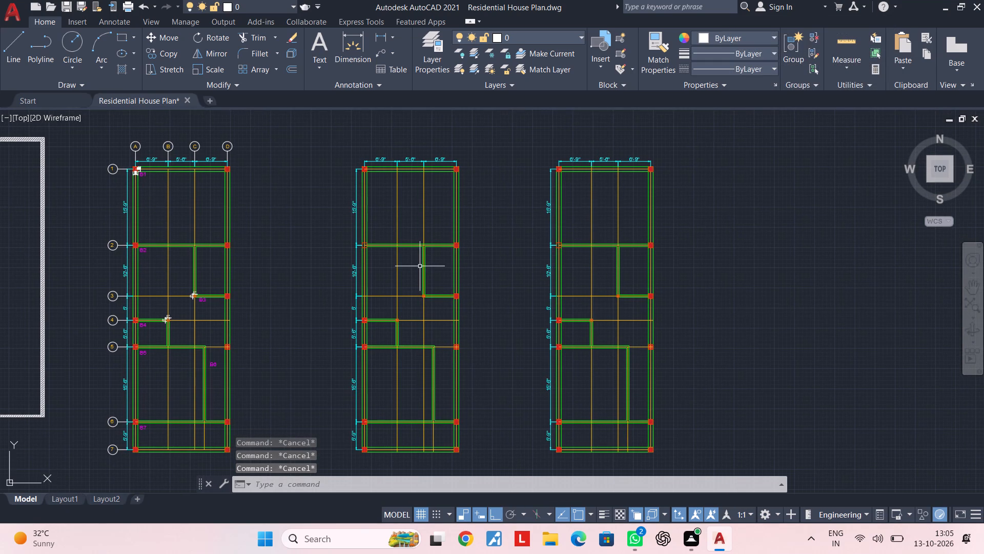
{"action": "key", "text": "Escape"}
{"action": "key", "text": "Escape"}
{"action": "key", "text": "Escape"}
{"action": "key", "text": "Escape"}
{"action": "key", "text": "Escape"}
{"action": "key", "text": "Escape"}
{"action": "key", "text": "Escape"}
Erase the inner green plinth beam lines of the left side beam and the top beam in the first unlabelled plan copy.
{"action": "scroll", "coordinate": [403, 204], "scroll_direction": "up", "scroll_amount": 2}
{"action": "middle_click_drag", "start_coordinate": [397, 190], "coordinate": [393, 272]}
{"action": "key", "text": "Escape"}
{"action": "key", "text": "Escape"}
{"action": "key", "text": "Escape"}
{"action": "key", "text": "Escape"}
{"action": "middle_click_drag", "start_coordinate": [387, 278], "coordinate": [396, 316]}
{"action": "key", "text": "Escape"}
{"action": "key", "text": "Escape"}
{"action": "middle_click_drag", "start_coordinate": [358, 311], "coordinate": [383, 304]}
{"action": "key", "text": "Escape"}
{"action": "scroll", "coordinate": [384, 301], "scroll_direction": "down", "scroll_amount": 2}
{"action": "middle_click_drag", "start_coordinate": [386, 301], "coordinate": [435, 299]}
{"action": "middle_click_drag", "start_coordinate": [435, 299], "coordinate": [440, 286]}
{"action": "scroll", "coordinate": [440, 276], "scroll_direction": "up", "scroll_amount": 2}
{"action": "middle_click_drag", "start_coordinate": [429, 296], "coordinate": [424, 293]}
{"action": "key", "text": "Escape"}
{"action": "key", "text": "Escape"}
{"action": "key", "text": "Escape"}
{"action": "key", "text": "Escape"}
{"action": "key", "text": "Escape"}
{"action": "key", "text": "Escape"}
{"action": "scroll", "coordinate": [379, 260], "scroll_direction": "up", "scroll_amount": 2}
{"action": "left_click", "coordinate": [362, 260]}
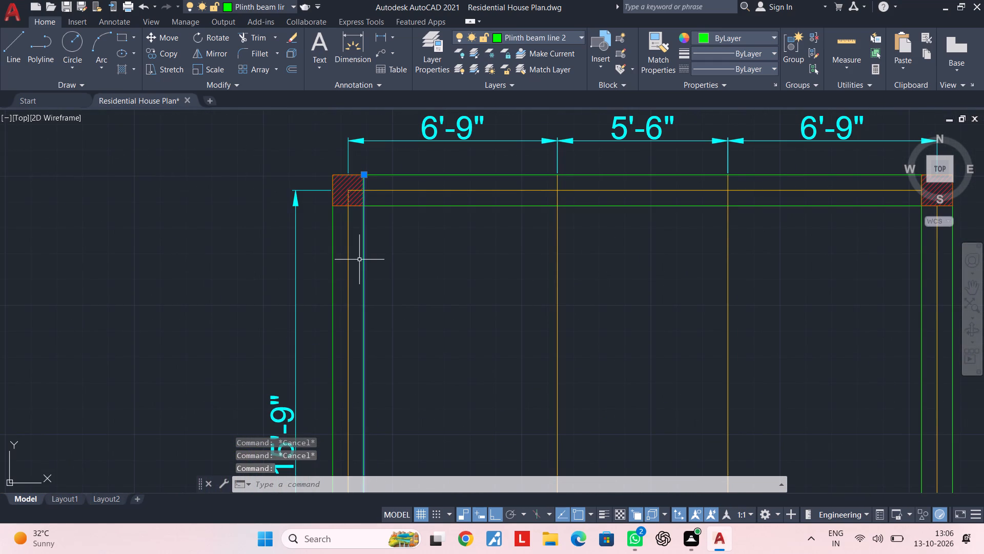
{"action": "key", "text": "Delete"}
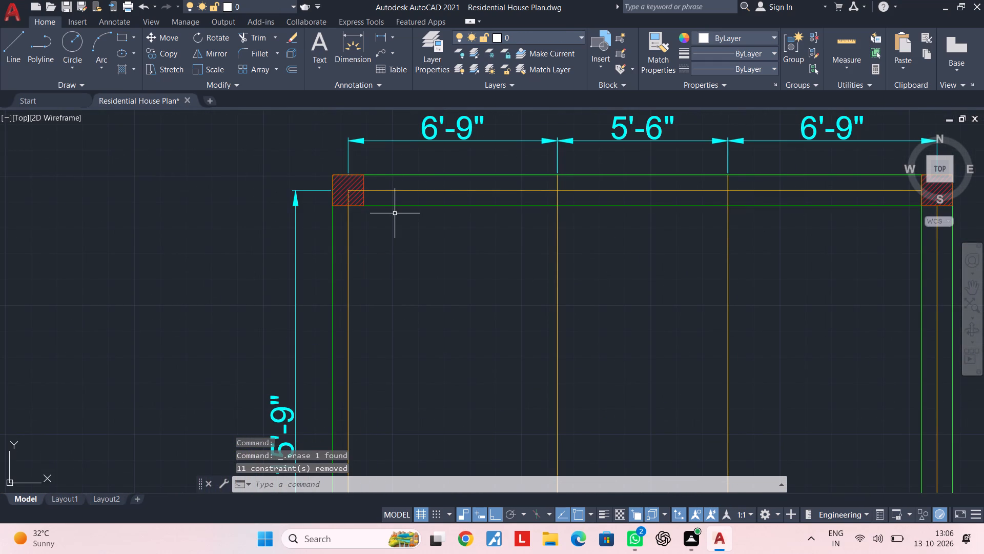
{"action": "left_click", "coordinate": [407, 206]}
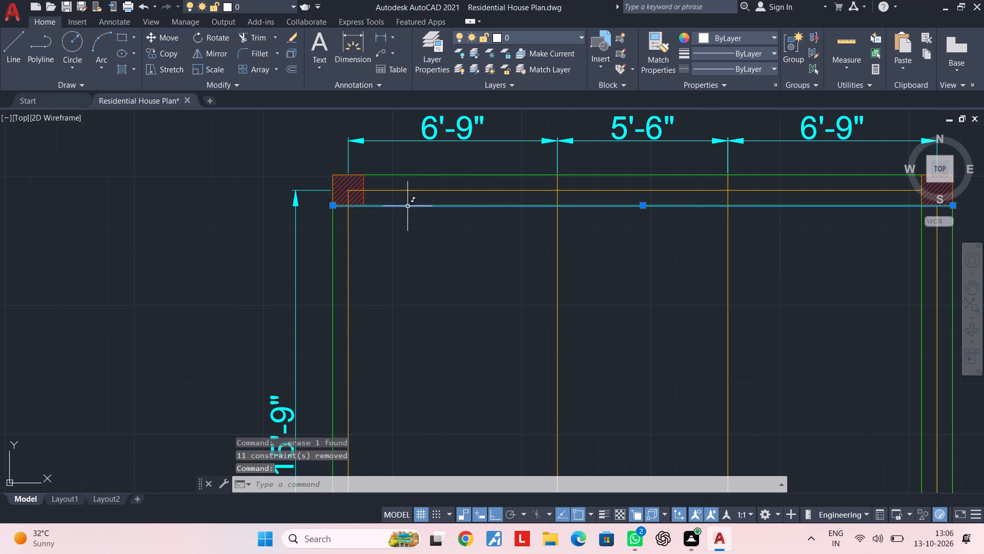
{"action": "key", "text": "Delete"}
Fillet the top and right-hand orange centrelines so they meet in a sharp corner inside the plan's top-right column.
{"action": "middle_click_drag", "start_coordinate": [448, 289], "coordinate": [393, 273]}
{"action": "middle_click_drag", "start_coordinate": [562, 259], "coordinate": [385, 232]}
{"action": "scroll", "coordinate": [385, 232], "scroll_direction": "down", "scroll_amount": 1}
{"action": "middle_click_drag", "start_coordinate": [667, 240], "coordinate": [523, 256]}
{"action": "scroll", "coordinate": [446, 203], "scroll_direction": "up", "scroll_amount": 2}
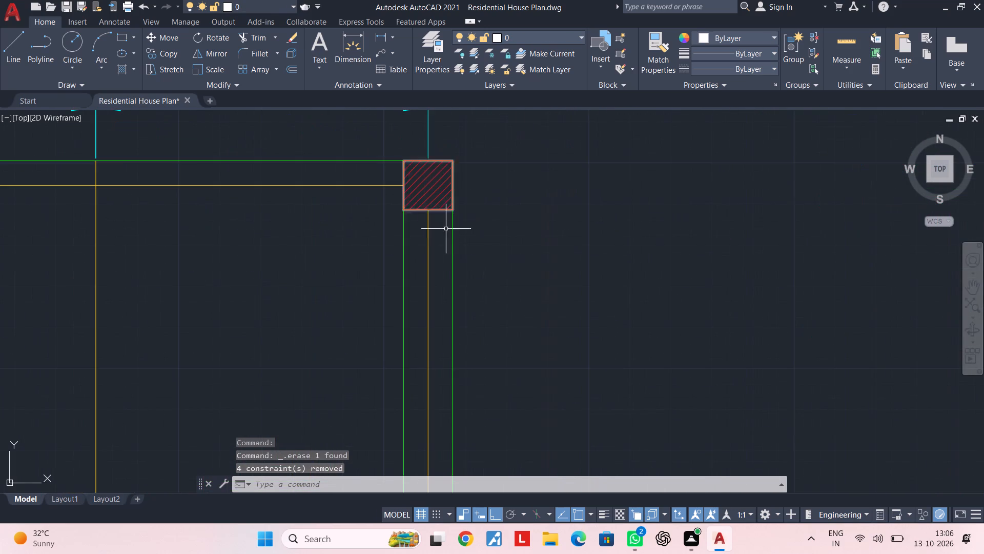
{"action": "middle_click_drag", "start_coordinate": [435, 248], "coordinate": [467, 246]}
{"action": "key", "text": "Escape"}
{"action": "key", "text": "Escape"}
{"action": "type", "text": "F"}
{"action": "key", "text": "space"}
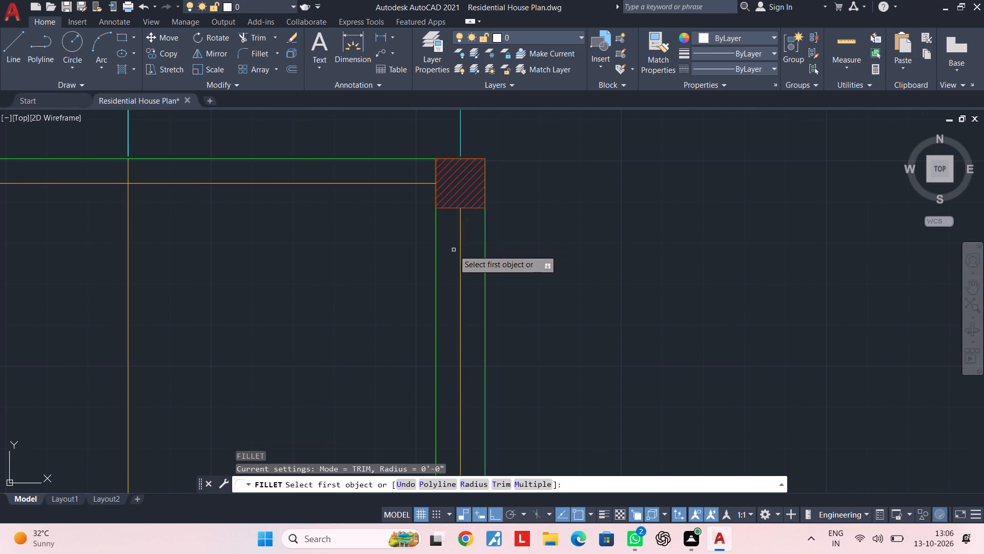
{"action": "left_click", "coordinate": [461, 249]}
{"action": "left_click", "coordinate": [415, 183]}
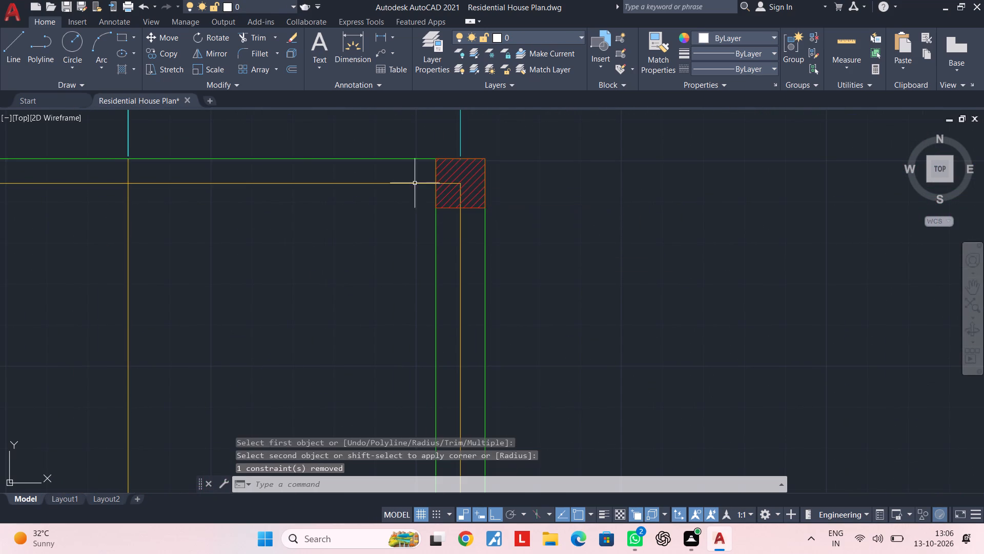
{"action": "key", "text": "Escape"}
Erase the inner green plinth beam line along the right side of the first unlabelled plan copy.
{"action": "scroll", "coordinate": [410, 251], "scroll_direction": "down", "scroll_amount": 1}
{"action": "middle_click_drag", "start_coordinate": [410, 251], "coordinate": [442, 229]}
{"action": "key", "text": "Escape"}
{"action": "key", "text": "Escape"}
{"action": "middle_click_drag", "start_coordinate": [427, 243], "coordinate": [450, 227]}
{"action": "key", "text": "Escape"}
{"action": "key", "text": "Escape"}
{"action": "key", "text": "Escape"}
{"action": "key", "text": "Escape"}
{"action": "key", "text": "Escape"}
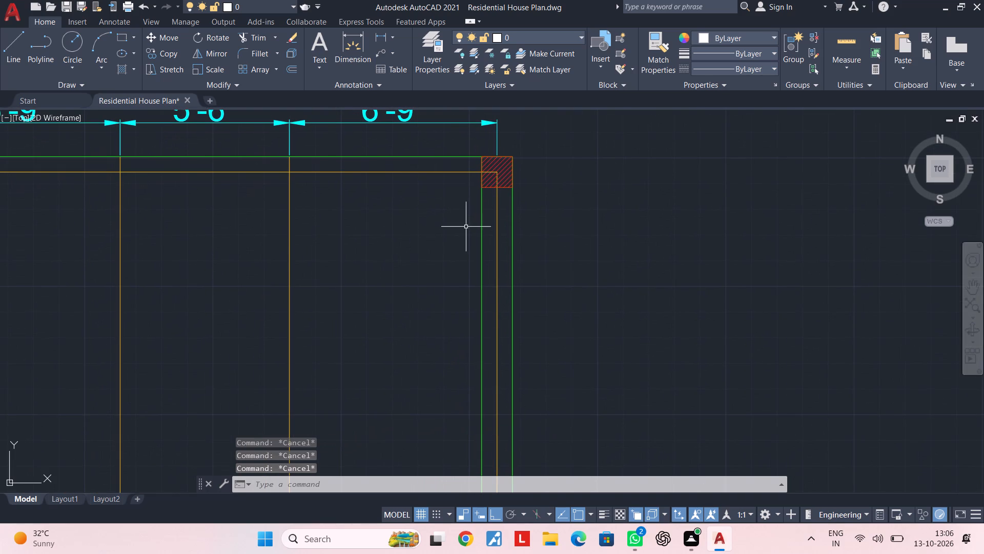
{"action": "left_click", "coordinate": [480, 221]}
{"action": "key", "text": "Delete"}
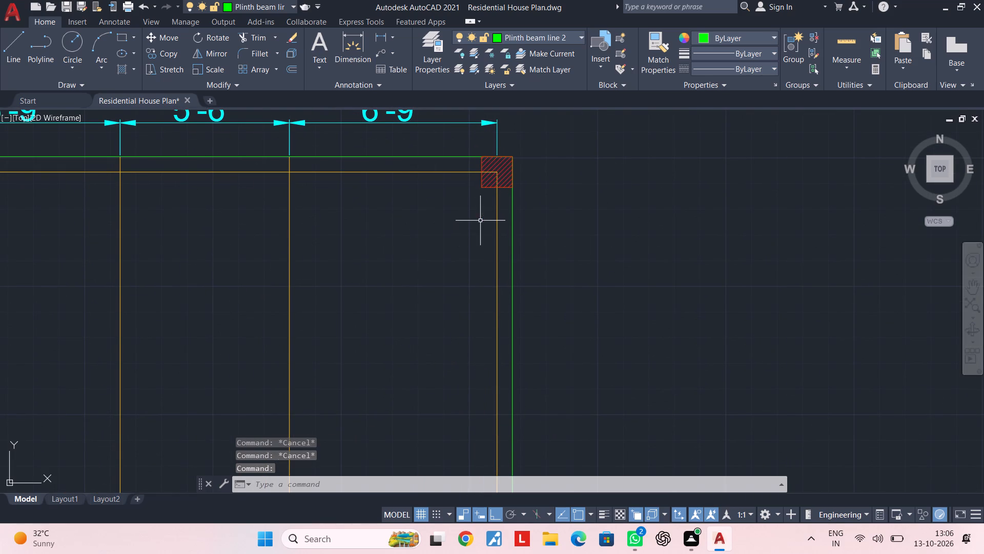
Erase both green lines of the second-row beam between the third vertical centreline and the right-hand column.
{"action": "middle_click_drag", "start_coordinate": [479, 267], "coordinate": [479, 202]}
{"action": "scroll", "coordinate": [480, 271], "scroll_direction": "down", "scroll_amount": 2}
{"action": "middle_click_drag", "start_coordinate": [480, 271], "coordinate": [531, 230]}
{"action": "middle_click_drag", "start_coordinate": [501, 263], "coordinate": [511, 233]}
{"action": "middle_click_drag", "start_coordinate": [506, 255], "coordinate": [519, 236]}
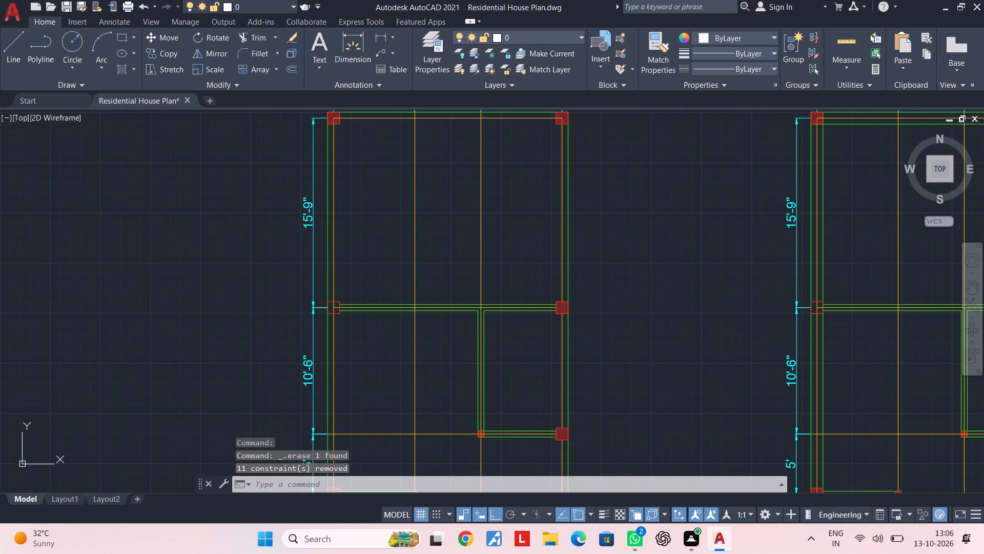
{"action": "middle_click_drag", "start_coordinate": [542, 253], "coordinate": [552, 204]}
{"action": "middle_click_drag", "start_coordinate": [549, 261], "coordinate": [552, 205]}
{"action": "scroll", "coordinate": [553, 252], "scroll_direction": "up", "scroll_amount": 1}
{"action": "middle_click_drag", "start_coordinate": [534, 228], "coordinate": [548, 298]}
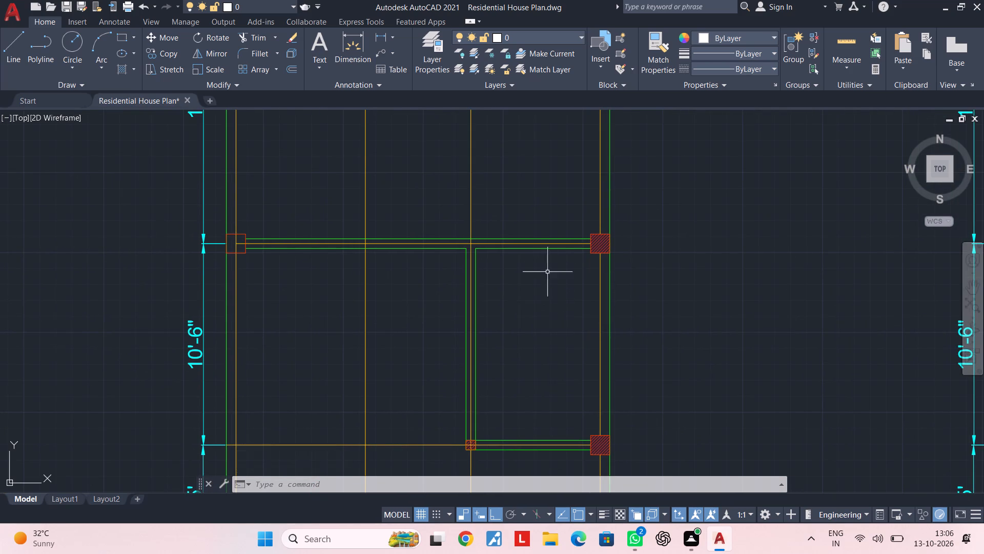
{"action": "scroll", "coordinate": [553, 252], "scroll_direction": "up", "scroll_amount": 2}
{"action": "left_click", "coordinate": [560, 222]}
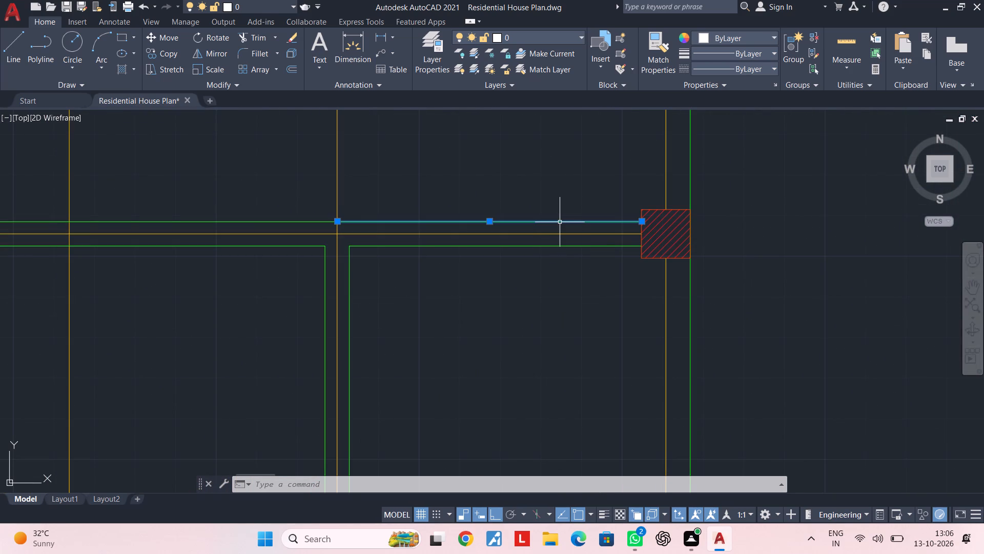
{"action": "key", "text": "Delete"}
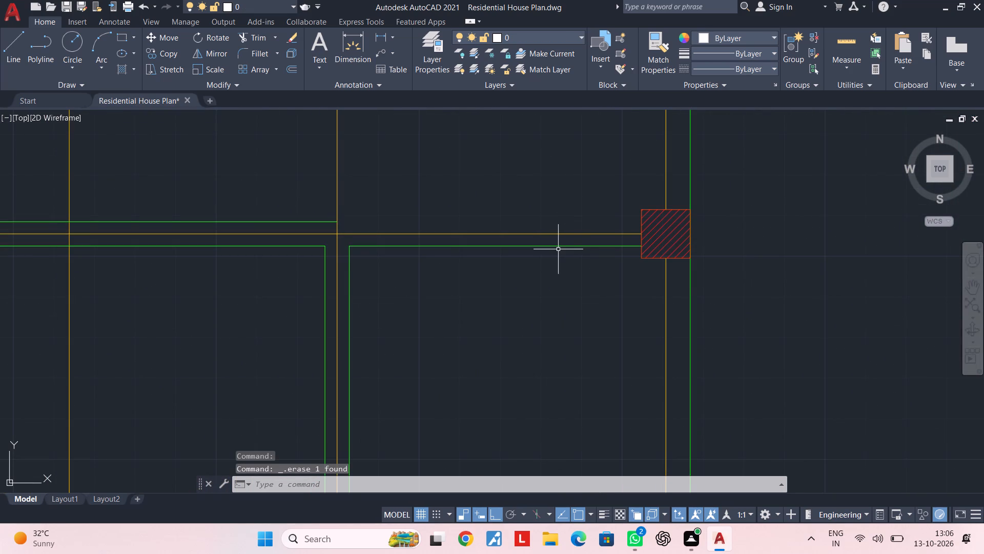
{"action": "left_click", "coordinate": [558, 249]}
{"action": "key", "text": "Delete"}
{"action": "key", "text": "Delete"}
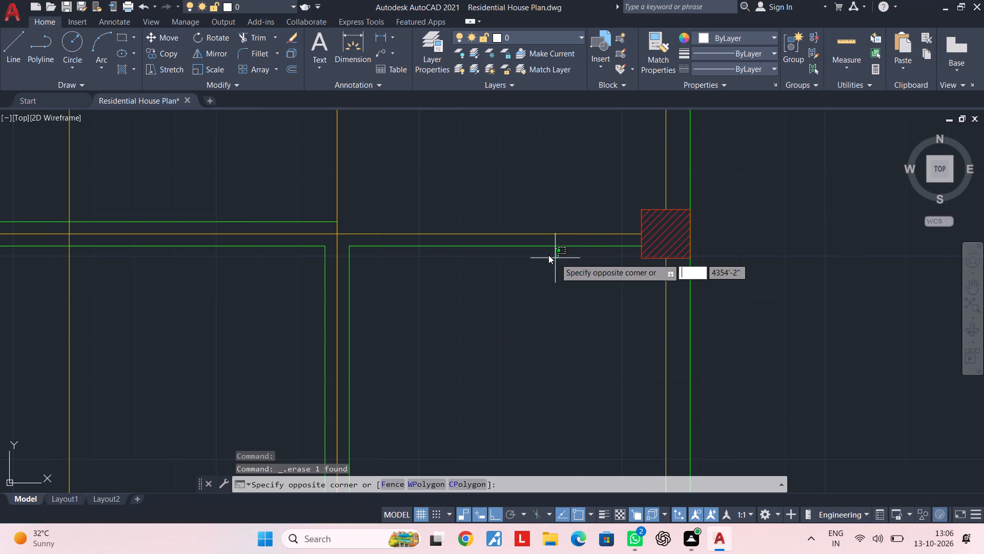
{"action": "key", "text": "Escape"}
{"action": "key", "text": "Escape"}
{"action": "key", "text": "Escape"}
{"action": "key", "text": "Escape"}
{"action": "key", "text": "Escape"}
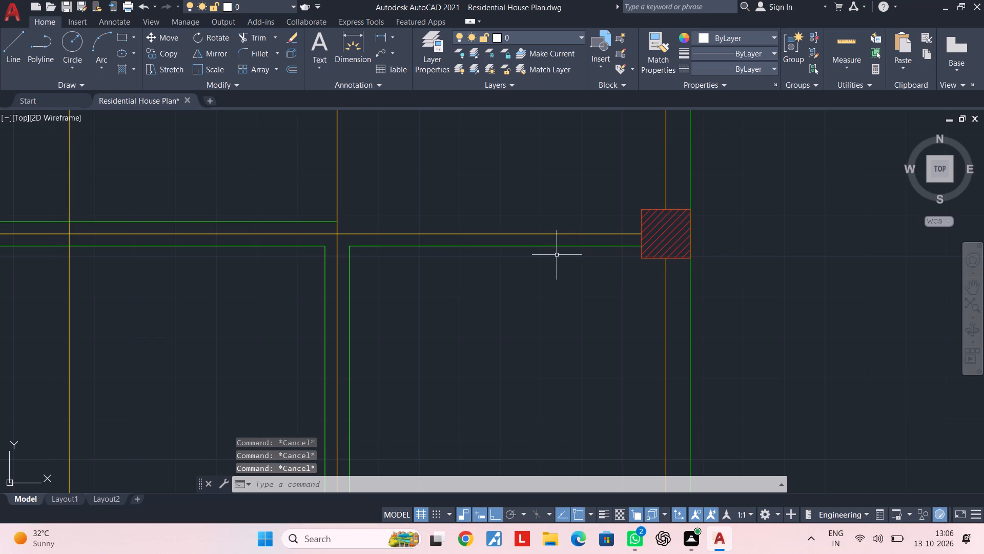
{"action": "left_click", "coordinate": [557, 255]}
{"action": "left_click", "coordinate": [556, 242]}
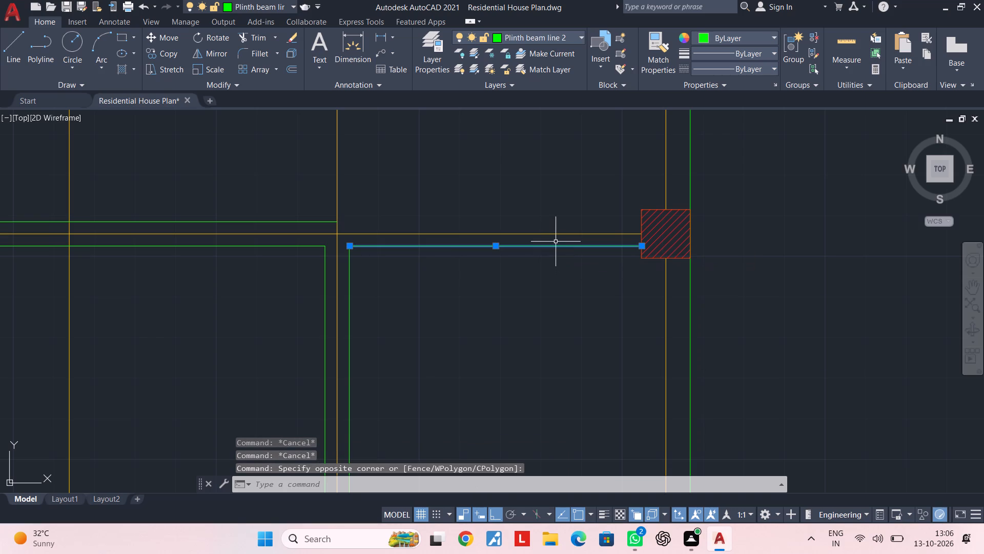
{"action": "key", "text": "Delete"}
Erase the remaining upper and lower green lines of the second-row beam left of the third vertical centreline.
{"action": "middle_click_drag", "start_coordinate": [519, 262], "coordinate": [622, 293]}
{"action": "left_click", "coordinate": [428, 246]}
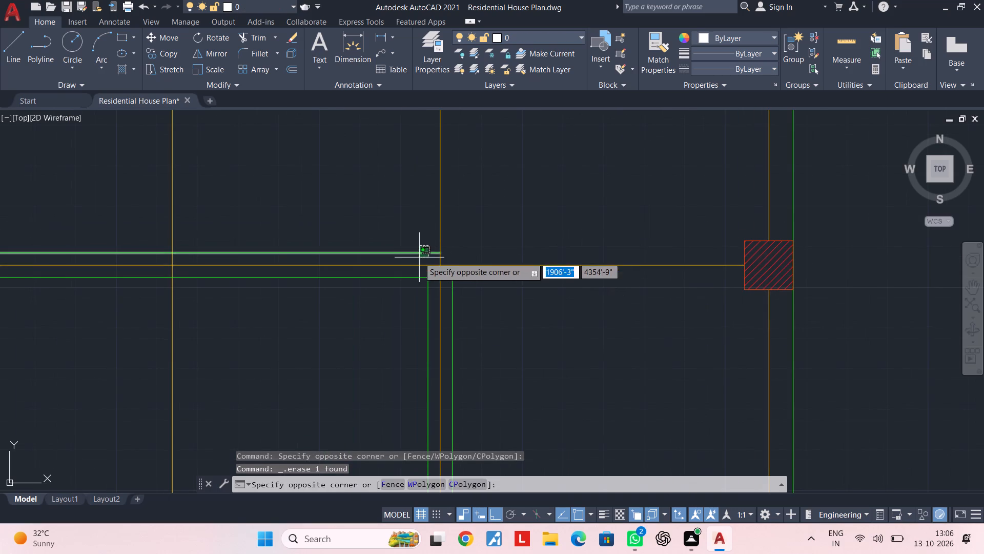
{"action": "left_click", "coordinate": [419, 258]}
{"action": "key", "text": "Delete"}
{"action": "middle_click_drag", "start_coordinate": [426, 279], "coordinate": [521, 272]}
{"action": "scroll", "coordinate": [508, 272], "scroll_direction": "up", "scroll_amount": 1}
{"action": "left_click", "coordinate": [491, 291]}
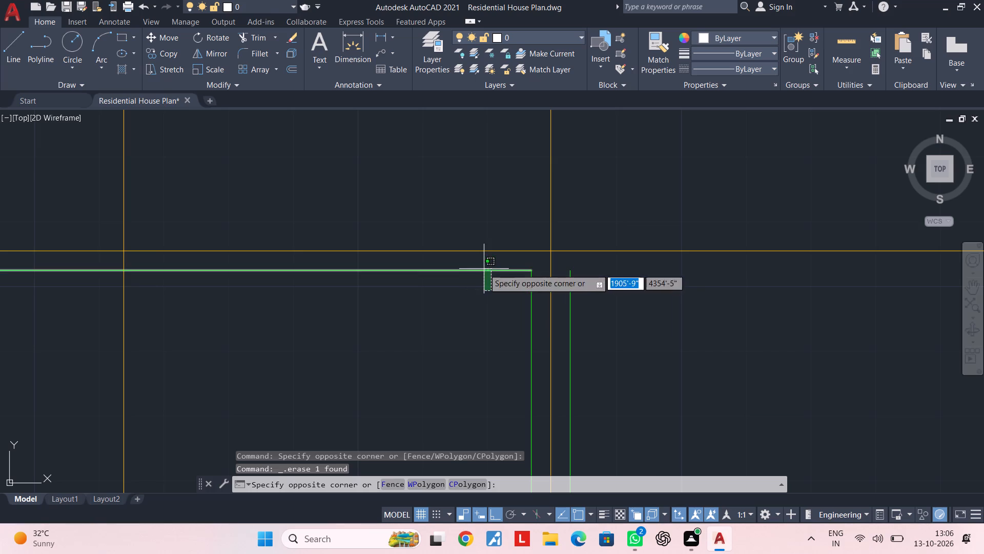
{"action": "left_click", "coordinate": [484, 269]}
{"action": "key", "text": "Delete"}
Erase the two green lines of the vertical interior beam running down from the second row.
{"action": "left_click", "coordinate": [534, 299]}
{"action": "left_click", "coordinate": [521, 302]}
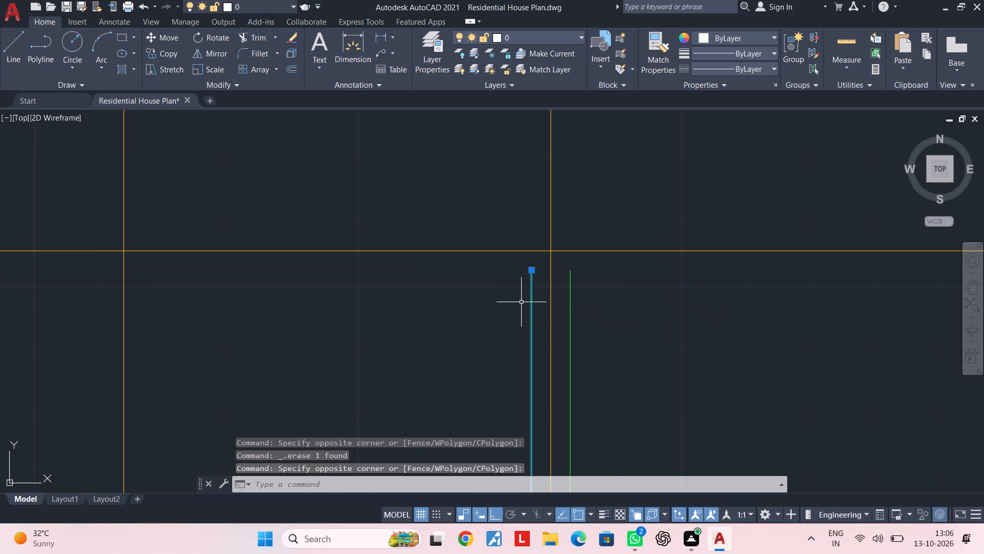
{"action": "key", "text": "Delete"}
{"action": "left_click", "coordinate": [569, 301]}
{"action": "key", "text": "Delete"}
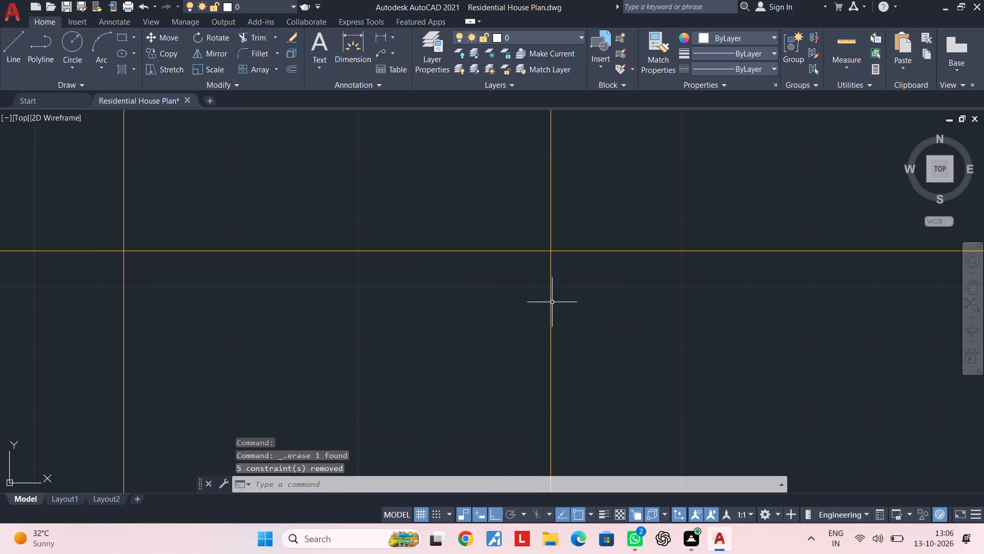
Erase both green lines of the short third-row beam between the small interior column and the right-hand column.
{"action": "scroll", "coordinate": [493, 305], "scroll_direction": "down", "scroll_amount": 4}
{"action": "middle_click_drag", "start_coordinate": [494, 306], "coordinate": [538, 282]}
{"action": "middle_click_drag", "start_coordinate": [517, 292], "coordinate": [563, 287]}
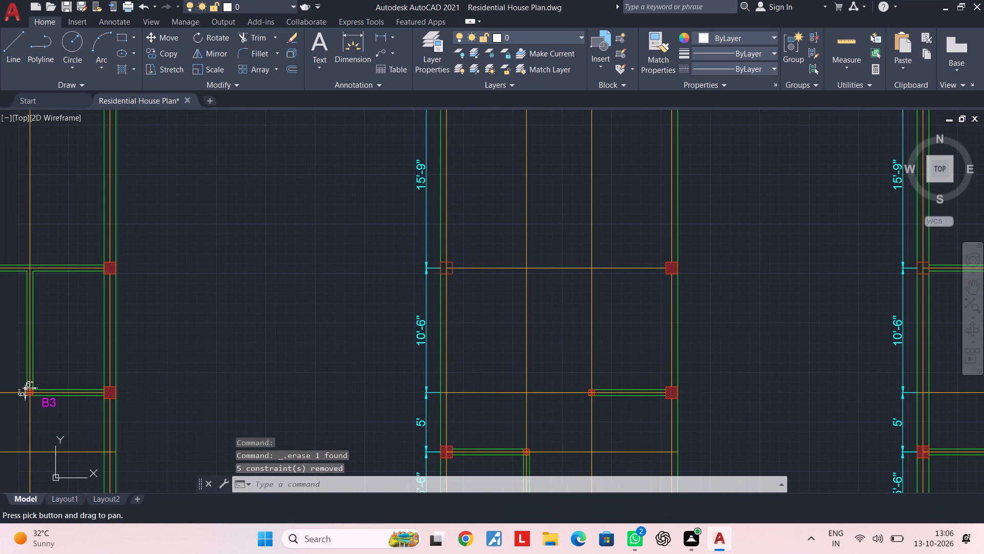
{"action": "middle_click_drag", "start_coordinate": [483, 331], "coordinate": [482, 250]}
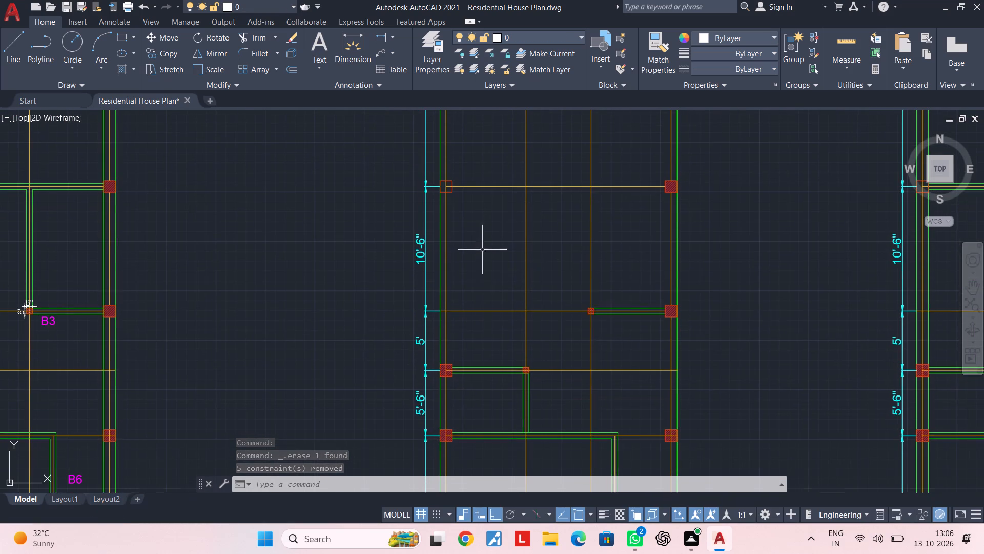
{"action": "scroll", "coordinate": [618, 319], "scroll_direction": "up", "scroll_amount": 3}
{"action": "left_click", "coordinate": [622, 302]}
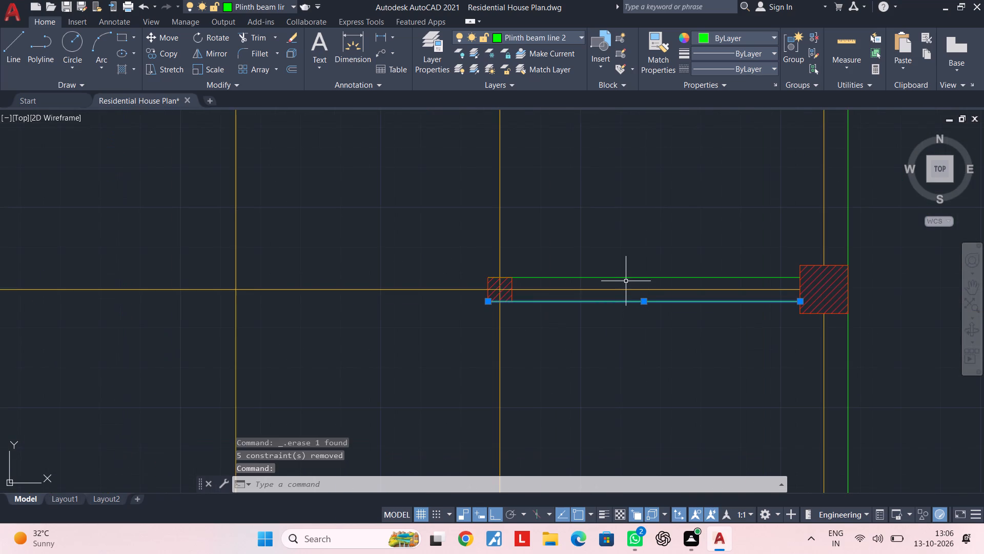
{"action": "left_click", "coordinate": [626, 275]}
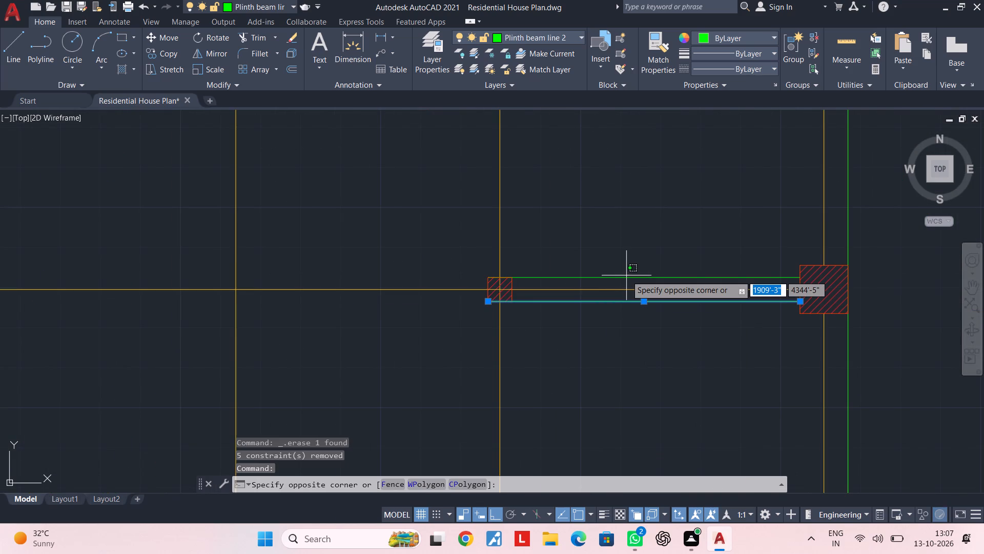
{"action": "key", "text": "Delete"}
{"action": "left_click", "coordinate": [624, 283]}
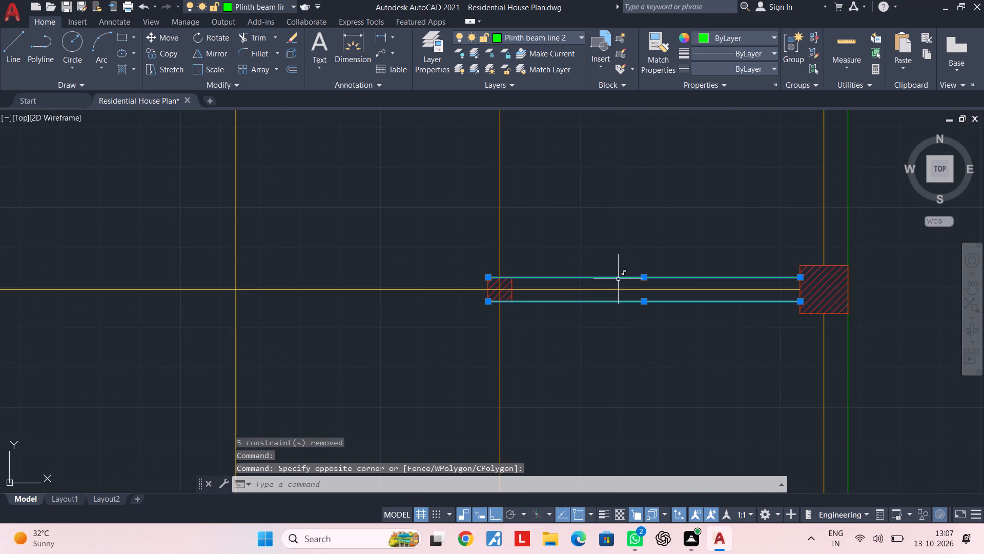
{"action": "key", "text": "Delete"}
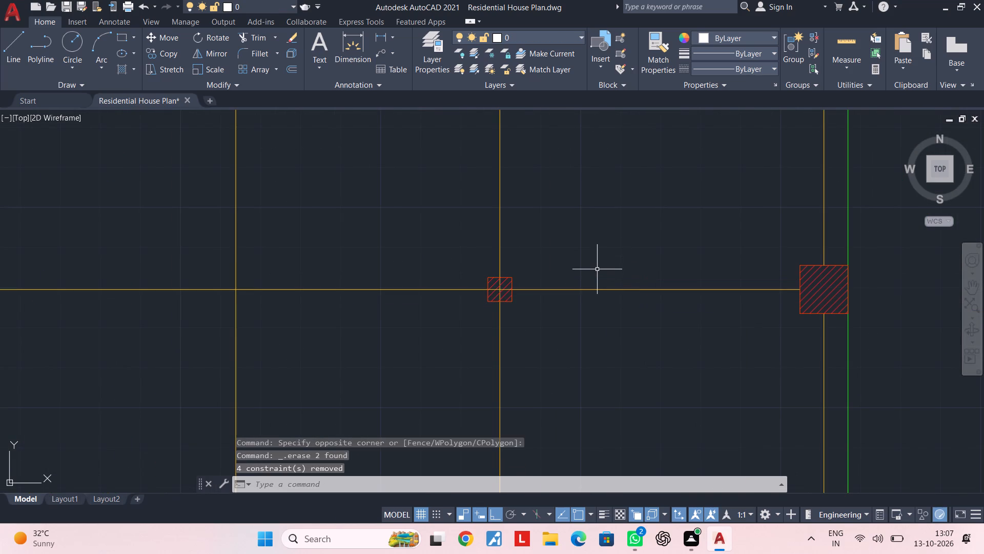
{"action": "key", "text": "Escape"}
{"action": "key", "text": "Escape"}
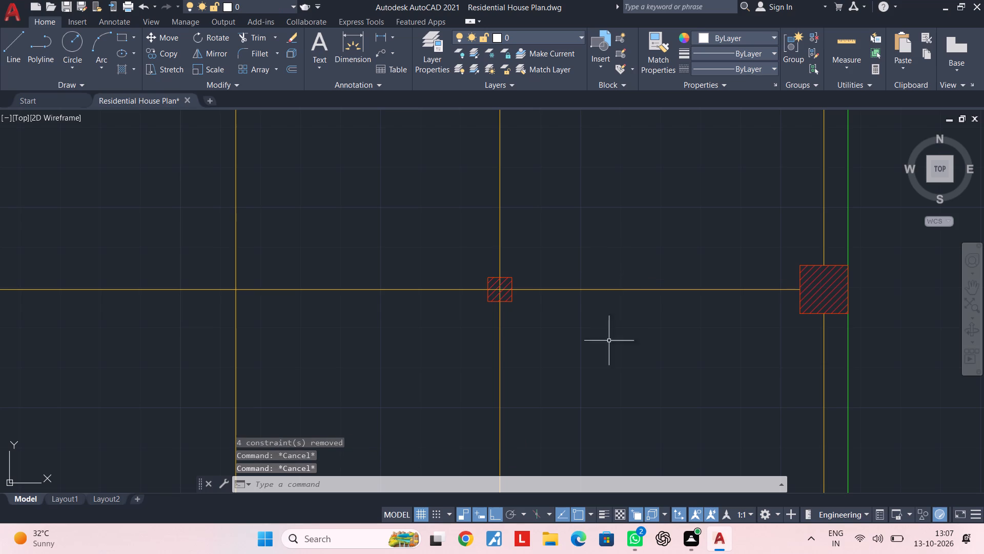
Erase the four green lines of the fourth-row beam and the vertical beam descending from its small interior column.
{"action": "middle_click_drag", "start_coordinate": [608, 327], "coordinate": [599, 247]}
{"action": "middle_click_drag", "start_coordinate": [614, 332], "coordinate": [611, 271]}
{"action": "scroll", "coordinate": [635, 354], "scroll_direction": "down", "scroll_amount": 2}
{"action": "middle_click_drag", "start_coordinate": [635, 354], "coordinate": [629, 303]}
{"action": "middle_click_drag", "start_coordinate": [517, 340], "coordinate": [590, 306]}
{"action": "scroll", "coordinate": [557, 314], "scroll_direction": "up", "scroll_amount": 1}
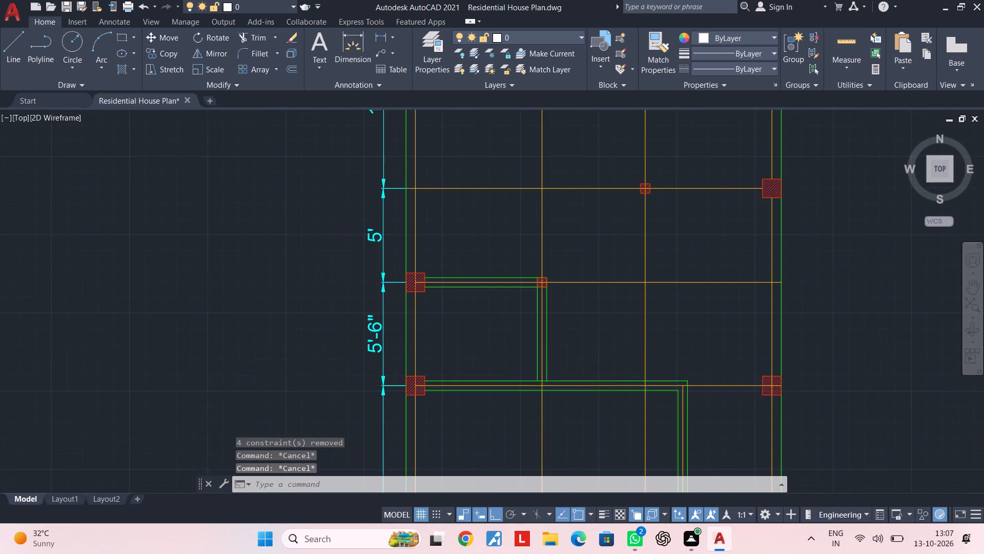
{"action": "left_click", "coordinate": [538, 318]}
{"action": "left_click", "coordinate": [526, 319]}
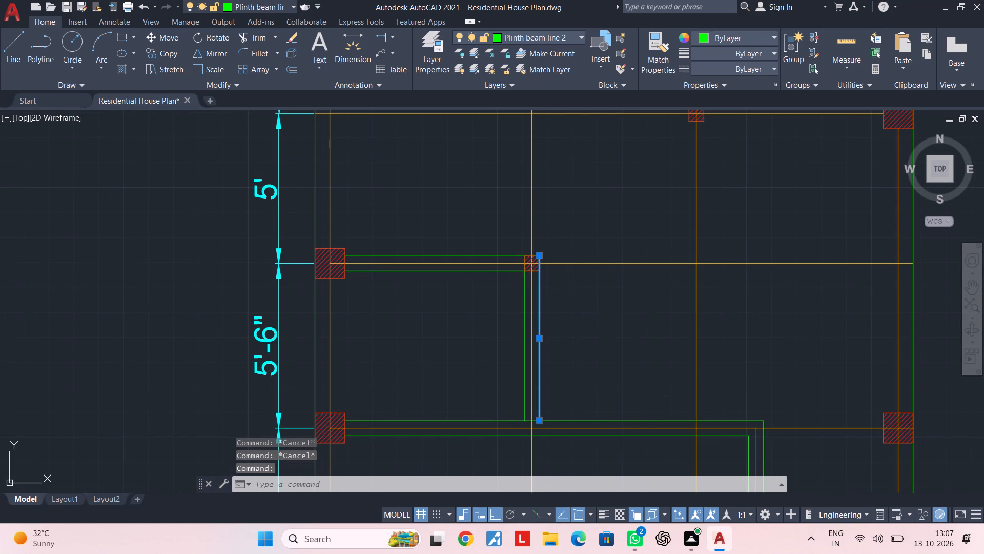
{"action": "scroll", "coordinate": [495, 263], "scroll_direction": "up", "scroll_amount": 2}
{"action": "left_click", "coordinate": [493, 246]}
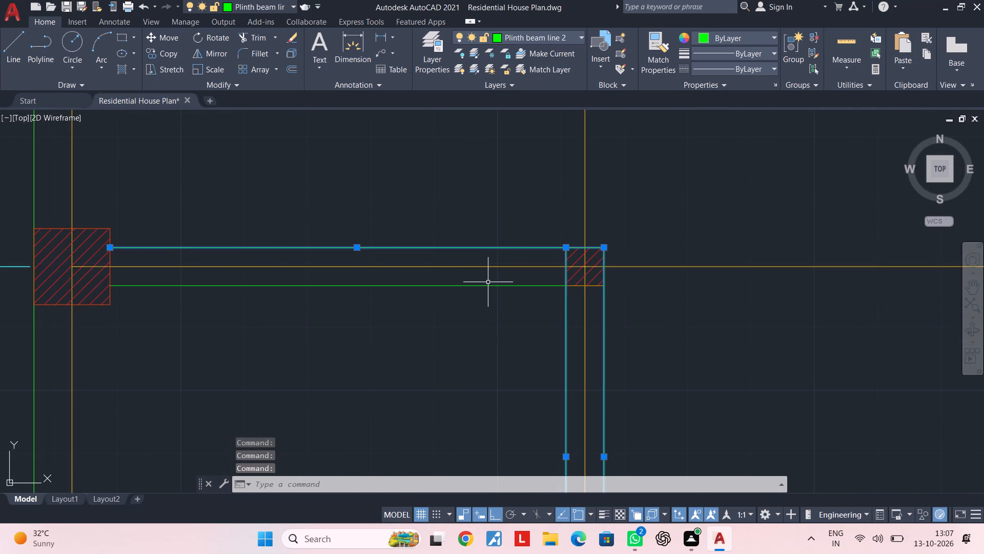
{"action": "left_click", "coordinate": [487, 284]}
{"action": "key", "text": "Delete"}
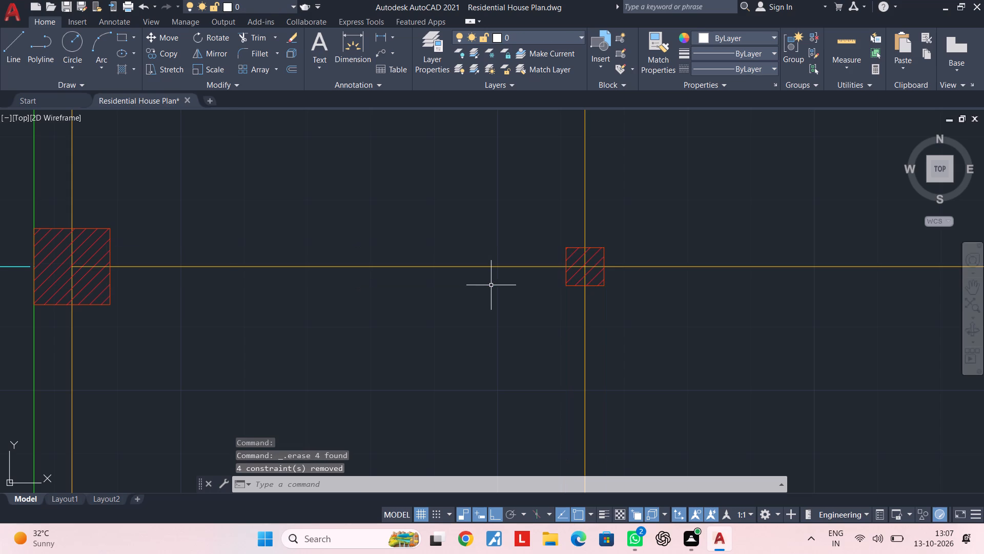
Erase both horizontal green lines of the fifth-row beam starting at the left column below the 5'-6" spacing.
{"action": "scroll", "coordinate": [491, 286], "scroll_direction": "down", "scroll_amount": 2}
{"action": "middle_click_drag", "start_coordinate": [493, 331], "coordinate": [422, 288]}
{"action": "middle_click_drag", "start_coordinate": [602, 313], "coordinate": [619, 262]}
{"action": "middle_click_drag", "start_coordinate": [497, 329], "coordinate": [567, 281]}
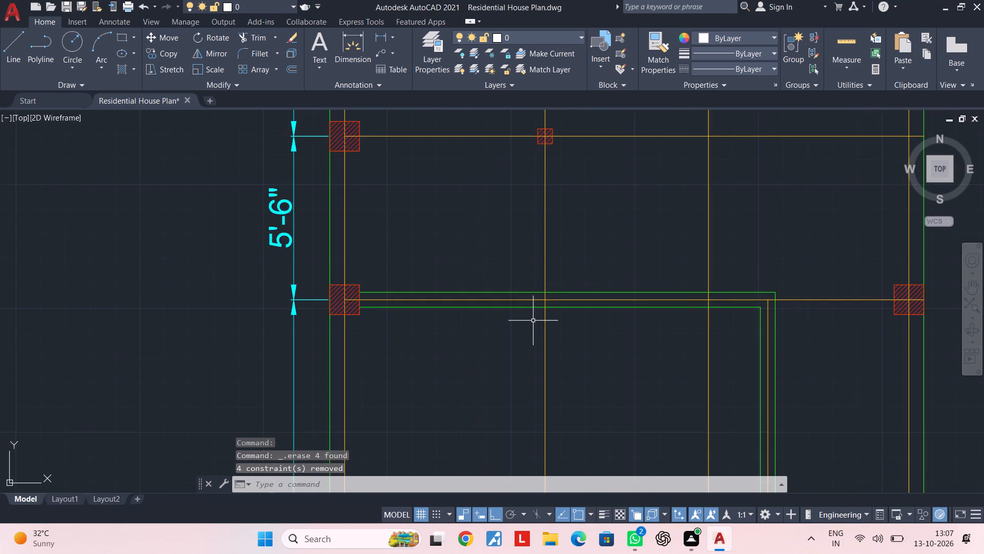
{"action": "scroll", "coordinate": [534, 315], "scroll_direction": "up", "scroll_amount": 1}
{"action": "left_click", "coordinate": [534, 302]}
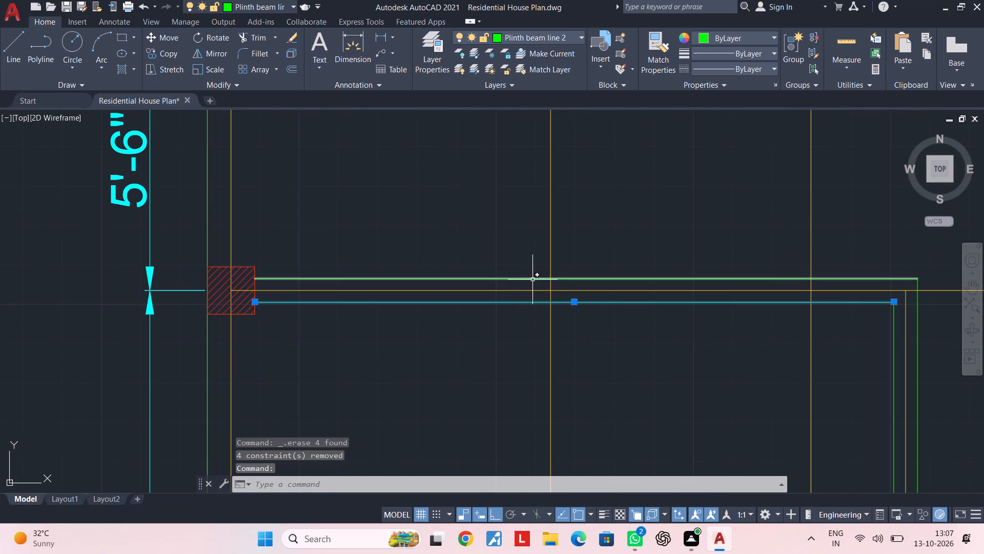
{"action": "left_click", "coordinate": [532, 279]}
{"action": "key", "text": "Delete"}
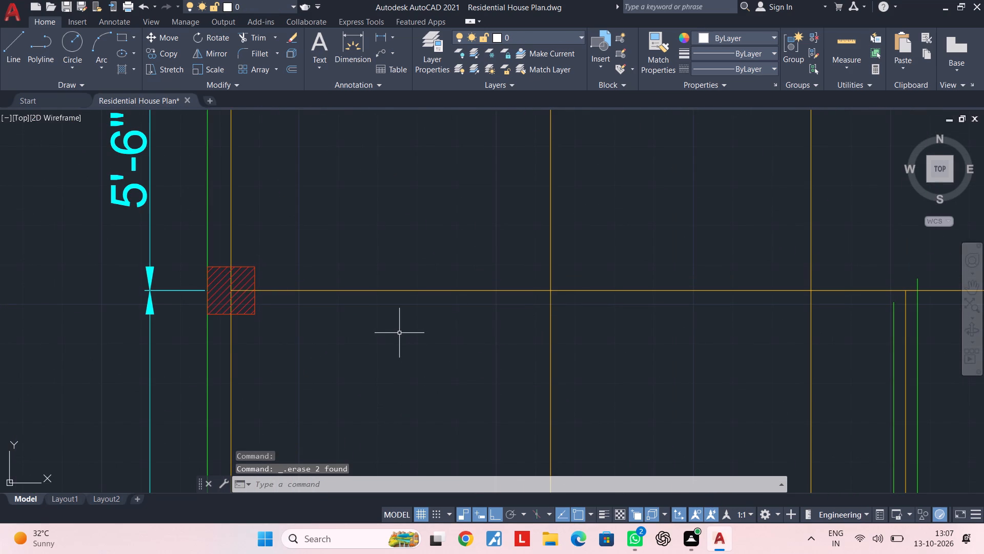
Extend the fifth-row horizontal centreline through the left-hand column to its outer edge.
{"action": "key", "text": "Escape"}
{"action": "key", "text": "Escape"}
{"action": "key", "text": "Escape"}
{"action": "type", "text": "EX"}
{"action": "key", "text": "space"}
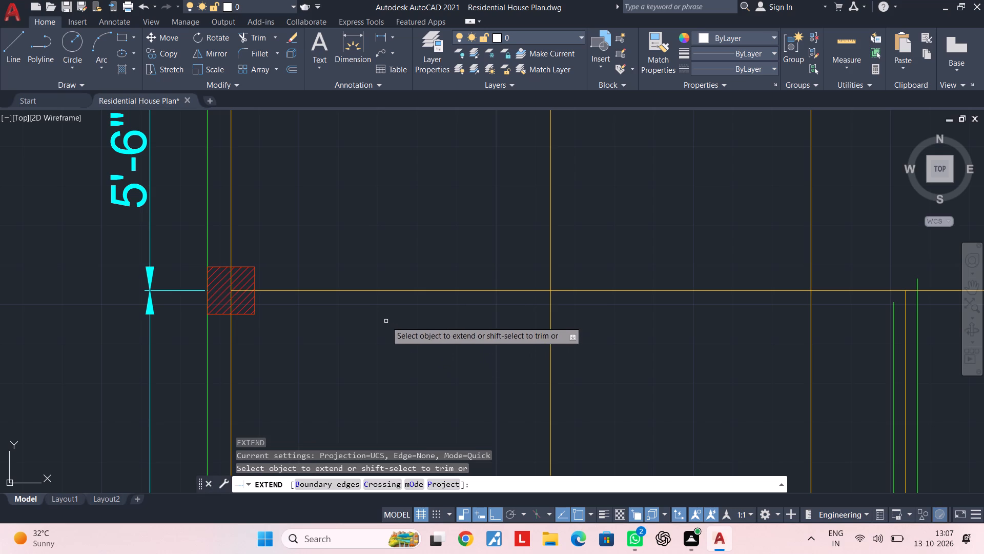
{"action": "left_click", "coordinate": [326, 291]}
{"action": "left_click", "coordinate": [326, 291]}
{"action": "left_click", "coordinate": [325, 291]}
{"action": "triple_click", "coordinate": [323, 291]}
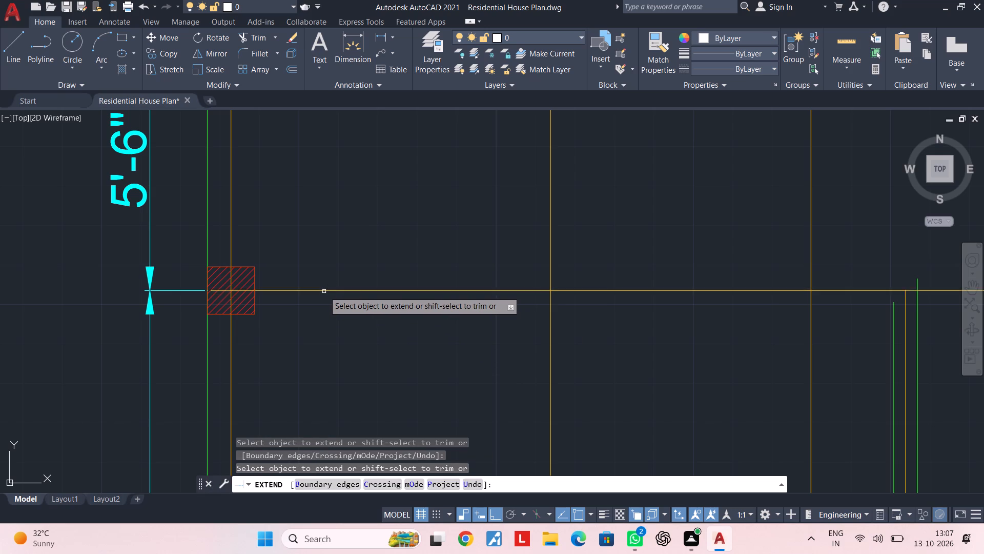
{"action": "key", "text": "Escape"}
Erase both green lines of the short-offset vertical beam running down from the fifth row near the right-hand column.
{"action": "scroll", "coordinate": [381, 316], "scroll_direction": "down", "scroll_amount": 2}
{"action": "middle_click_drag", "start_coordinate": [403, 325], "coordinate": [308, 312]}
{"action": "key", "text": "Escape"}
{"action": "middle_click_drag", "start_coordinate": [426, 336], "coordinate": [381, 299]}
{"action": "key", "text": "Escape"}
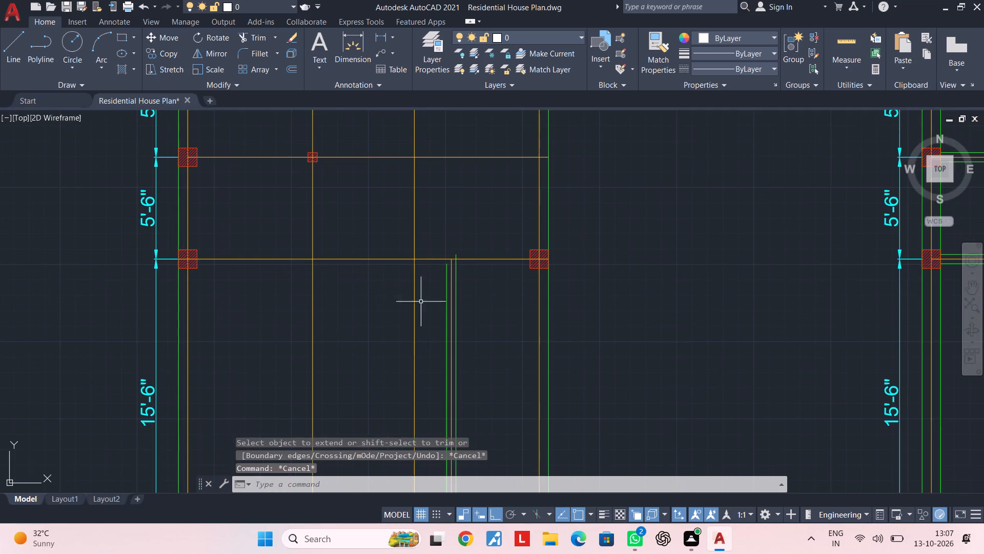
{"action": "key", "text": "Escape"}
{"action": "scroll", "coordinate": [449, 312], "scroll_direction": "up", "scroll_amount": 1}
{"action": "left_click", "coordinate": [441, 315]}
{"action": "left_click", "coordinate": [444, 310]}
{"action": "left_click", "coordinate": [444, 306]}
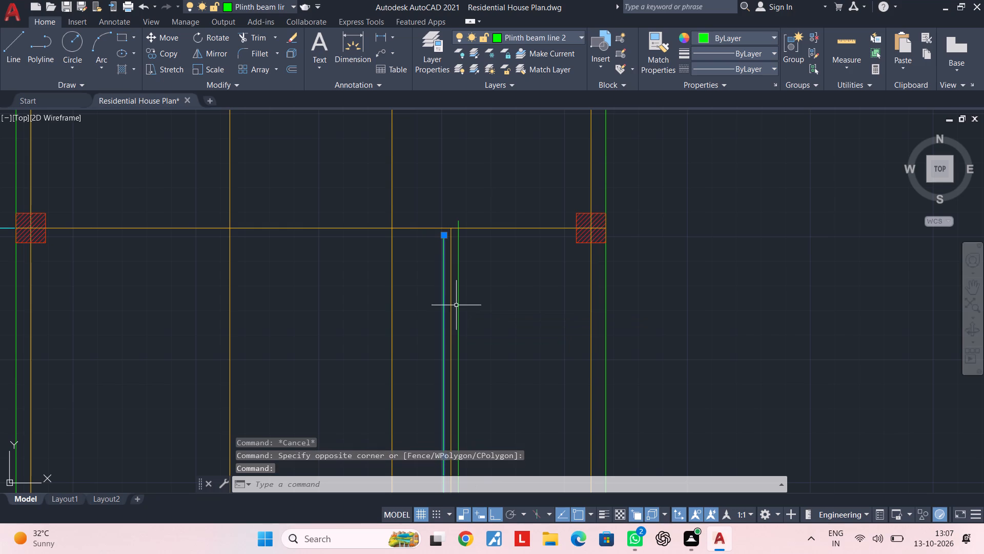
{"action": "left_click", "coordinate": [457, 303]}
{"action": "key", "text": "Delete"}
{"action": "key", "text": "Escape"}
{"action": "scroll", "coordinate": [568, 278], "scroll_direction": "down", "scroll_amount": 1}
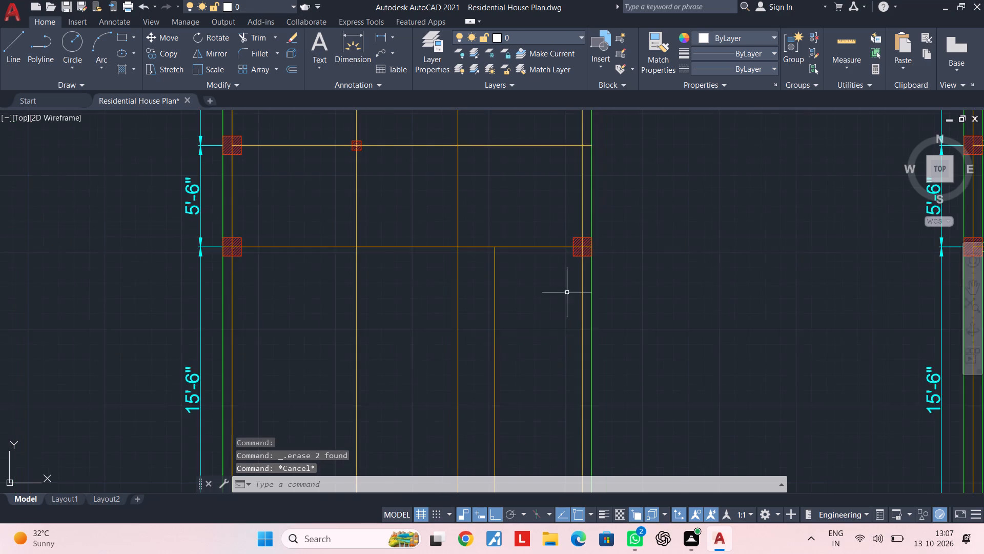
Erase the three green line segments of the sixth-row beam between the 15'-6" and 5'-9" spacings.
{"action": "scroll", "coordinate": [567, 292], "scroll_direction": "down", "scroll_amount": 1}
{"action": "middle_click_drag", "start_coordinate": [522, 344], "coordinate": [520, 241]}
{"action": "middle_click_drag", "start_coordinate": [504, 301], "coordinate": [526, 241]}
{"action": "scroll", "coordinate": [420, 311], "scroll_direction": "up", "scroll_amount": 1}
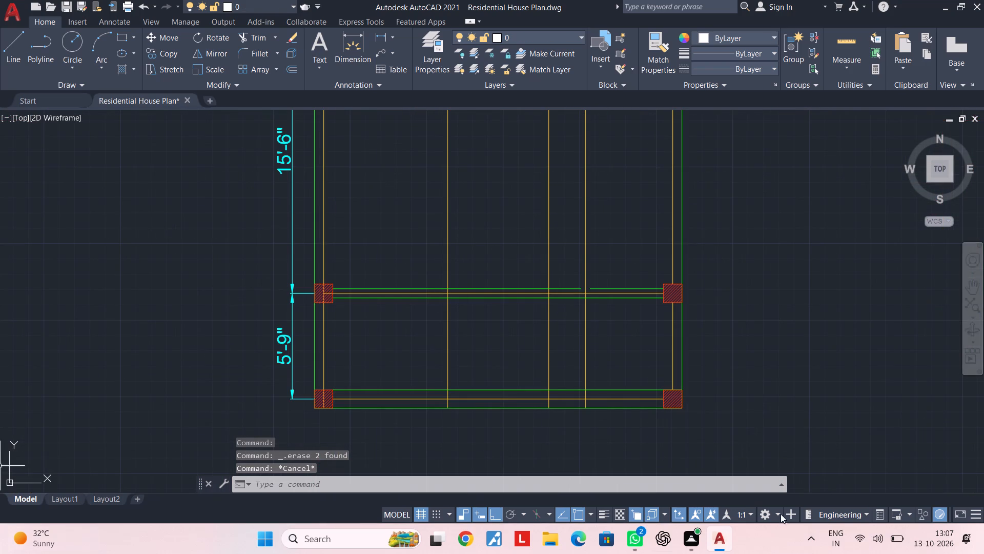
{"action": "scroll", "coordinate": [511, 282], "scroll_direction": "up", "scroll_amount": 1}
{"action": "left_click", "coordinate": [512, 291]}
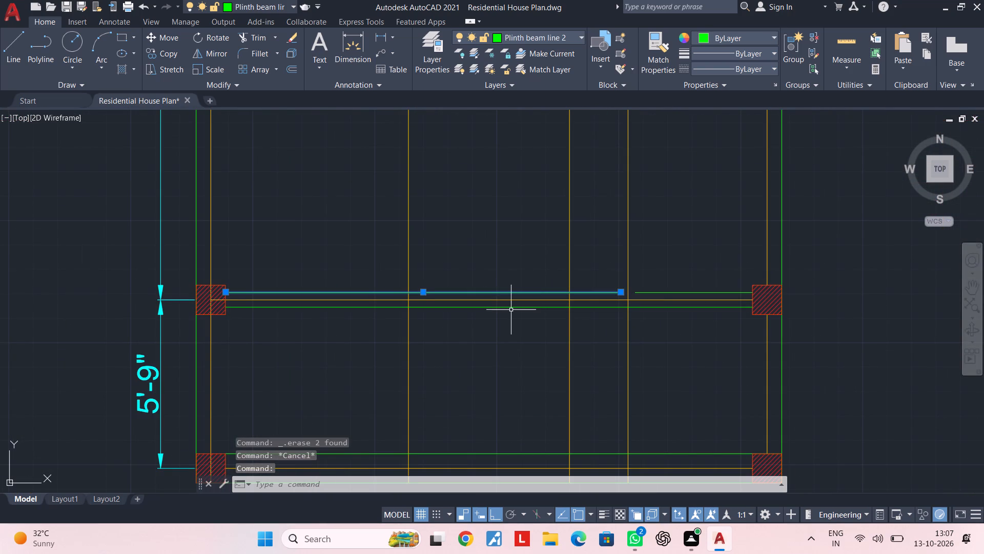
{"action": "left_click", "coordinate": [508, 307]}
{"action": "key", "text": "Delete"}
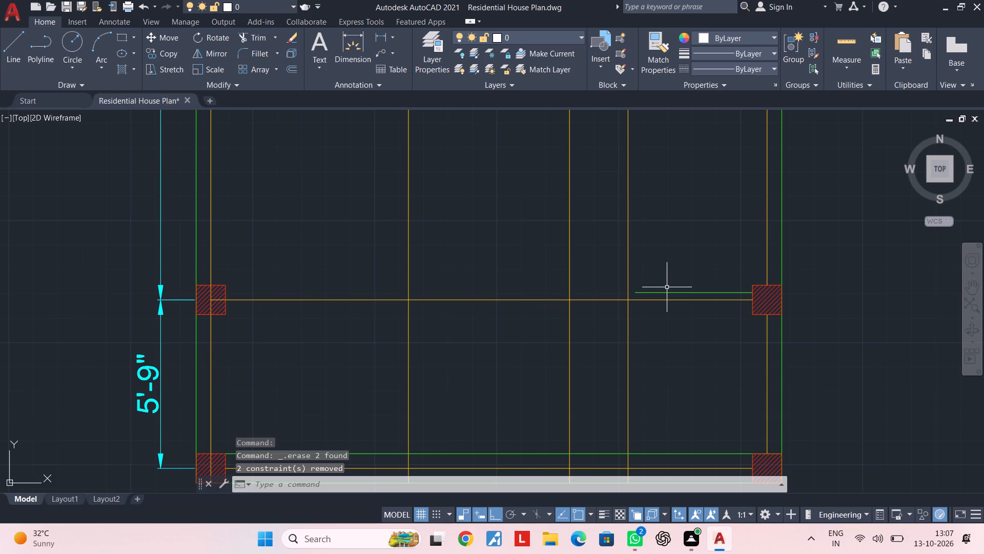
{"action": "left_click", "coordinate": [667, 293]}
{"action": "key", "text": "Delete"}
Erase the inner green line of the bottom-row beam, keeping the outer perimeter line.
{"action": "middle_click_drag", "start_coordinate": [708, 345], "coordinate": [673, 220]}
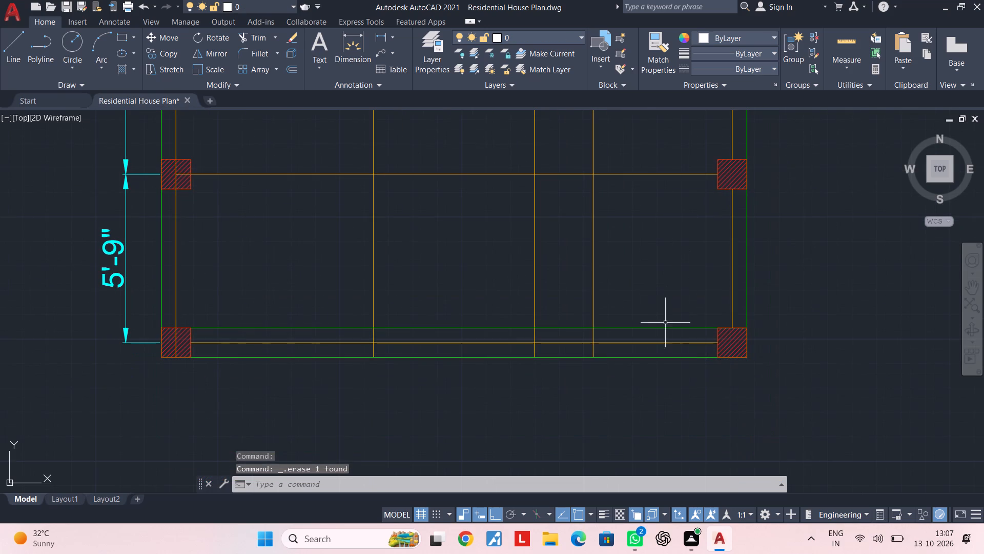
{"action": "key", "text": "Escape"}
{"action": "key", "text": "Escape"}
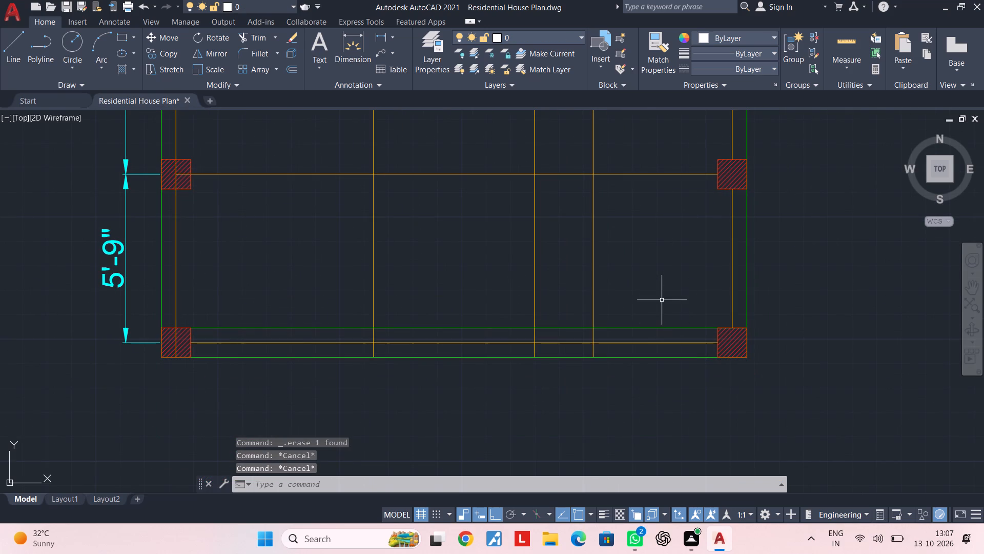
{"action": "left_click", "coordinate": [620, 328]}
{"action": "key", "text": "Delete"}
{"action": "middle_click_drag", "start_coordinate": [660, 319], "coordinate": [614, 348]}
{"action": "key", "text": "Escape"}
{"action": "key", "text": "Escape"}
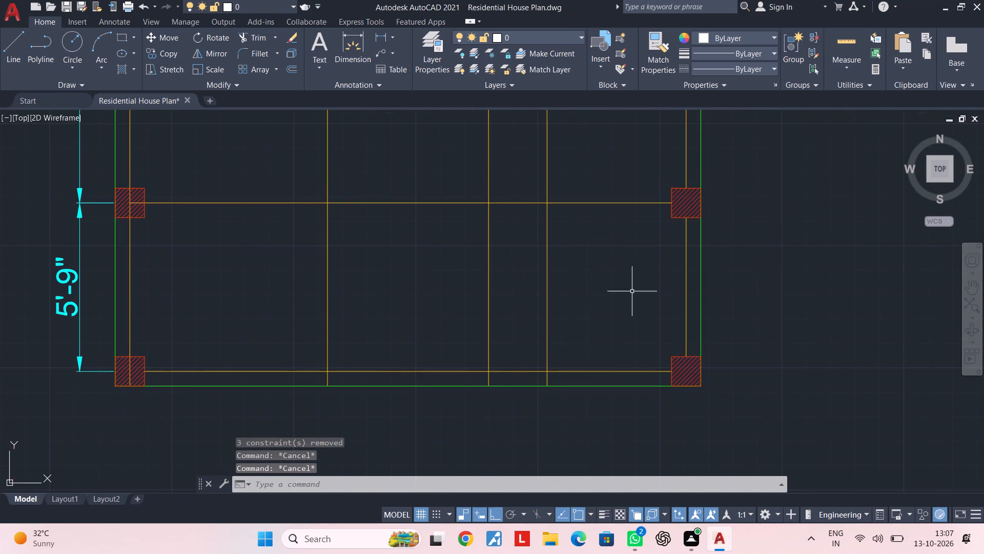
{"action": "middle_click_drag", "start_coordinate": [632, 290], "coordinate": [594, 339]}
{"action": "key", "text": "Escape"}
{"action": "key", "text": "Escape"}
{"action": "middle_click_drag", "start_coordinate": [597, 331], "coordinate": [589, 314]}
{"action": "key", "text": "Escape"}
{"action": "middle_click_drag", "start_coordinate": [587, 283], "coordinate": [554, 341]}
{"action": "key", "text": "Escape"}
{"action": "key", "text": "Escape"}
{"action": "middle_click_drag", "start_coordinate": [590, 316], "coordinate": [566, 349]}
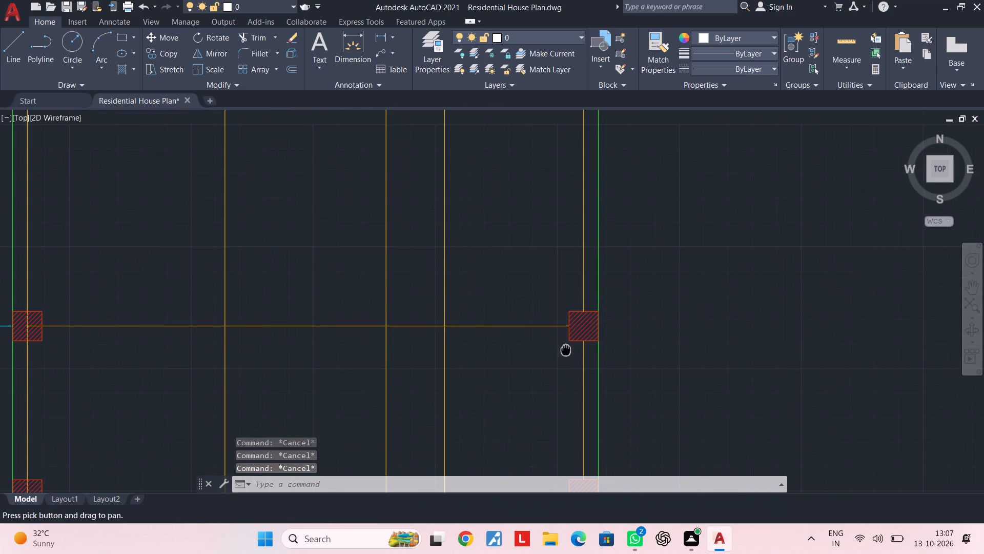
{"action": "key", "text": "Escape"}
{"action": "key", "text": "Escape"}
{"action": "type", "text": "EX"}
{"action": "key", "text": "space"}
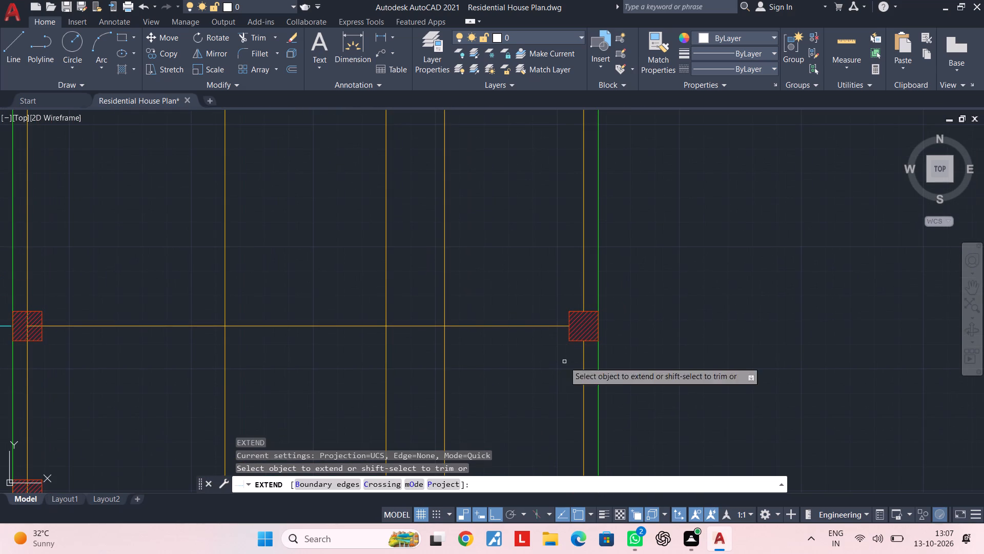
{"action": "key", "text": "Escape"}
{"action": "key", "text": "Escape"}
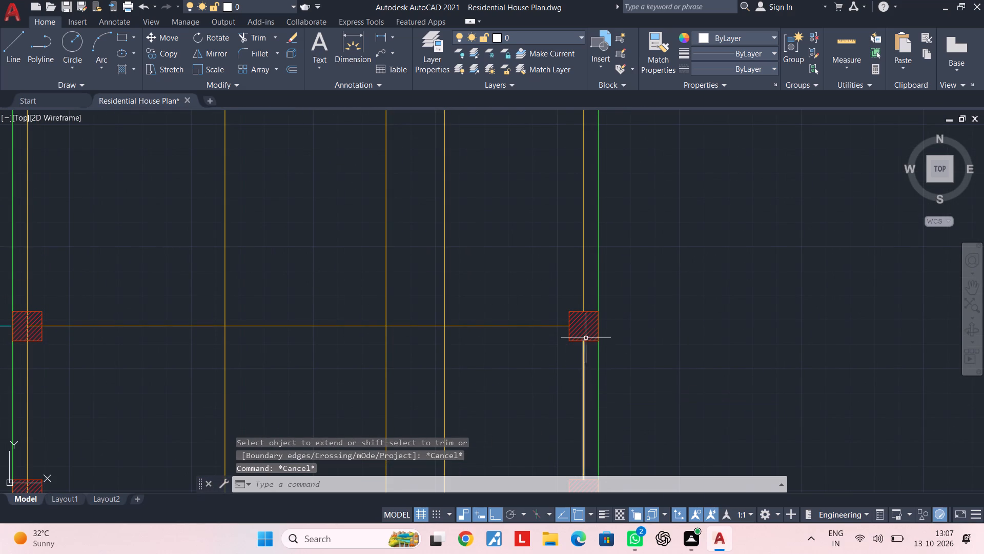
Extend the vertical and horizontal centrelines through the sixth-row right-hand column, using the column outline as the boundary.
{"action": "scroll", "coordinate": [584, 323], "scroll_direction": "up", "scroll_amount": 4}
{"action": "left_click", "coordinate": [567, 271]}
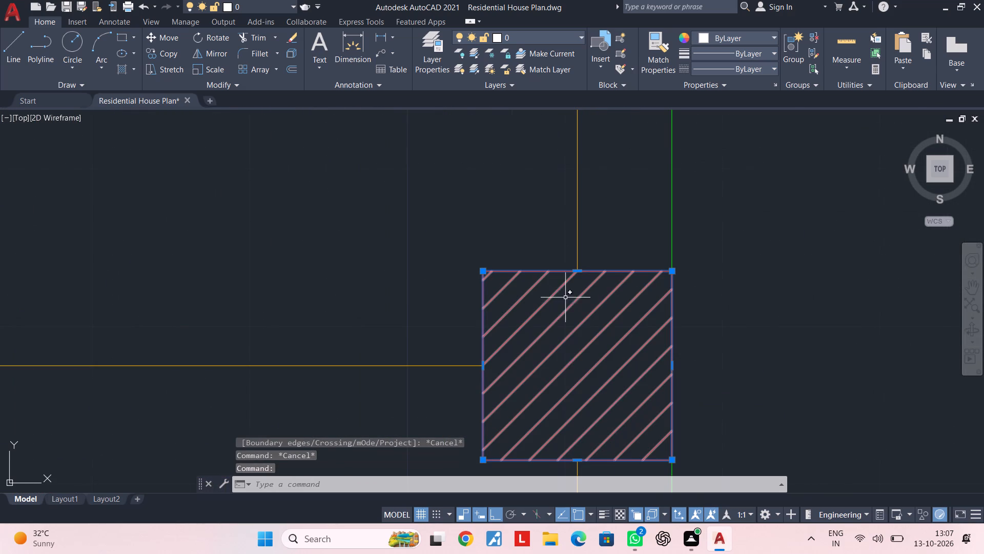
{"action": "type", "text": "EX"}
{"action": "key", "text": "space"}
{"action": "middle_click_drag", "start_coordinate": [591, 412], "coordinate": [588, 323]}
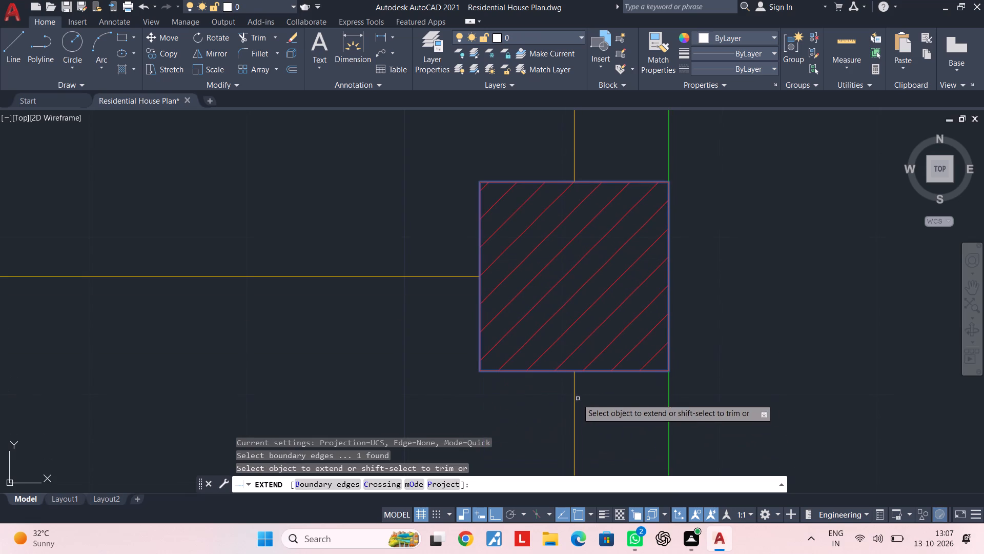
{"action": "left_click", "coordinate": [574, 398]}
{"action": "middle_click_drag", "start_coordinate": [509, 404], "coordinate": [566, 406]}
{"action": "left_click", "coordinate": [502, 281]}
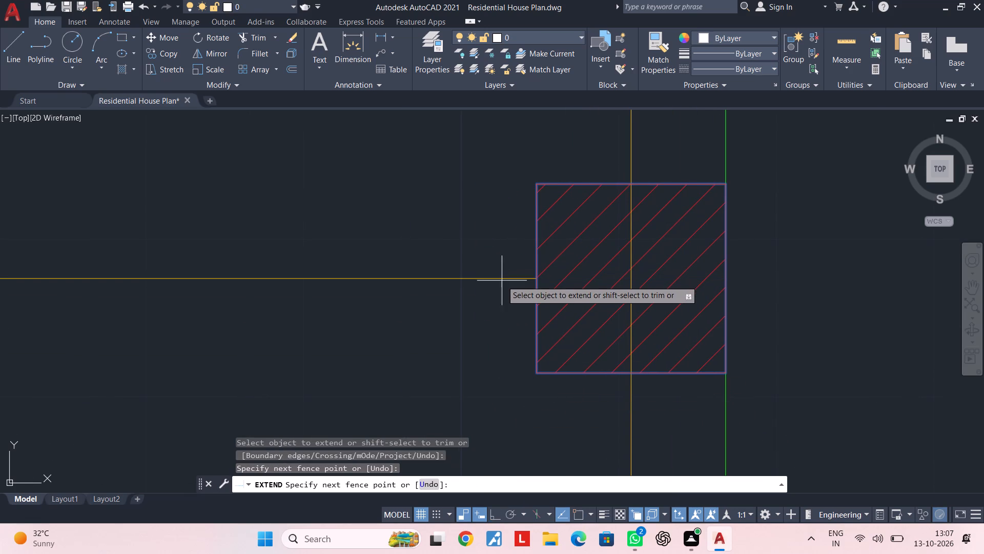
{"action": "left_click", "coordinate": [491, 259]}
{"action": "key", "text": "Escape"}
{"action": "scroll", "coordinate": [496, 348], "scroll_direction": "down", "scroll_amount": 3}
{"action": "middle_click_drag", "start_coordinate": [497, 352], "coordinate": [505, 320]}
{"action": "key", "text": "Escape"}
{"action": "key", "text": "Escape"}
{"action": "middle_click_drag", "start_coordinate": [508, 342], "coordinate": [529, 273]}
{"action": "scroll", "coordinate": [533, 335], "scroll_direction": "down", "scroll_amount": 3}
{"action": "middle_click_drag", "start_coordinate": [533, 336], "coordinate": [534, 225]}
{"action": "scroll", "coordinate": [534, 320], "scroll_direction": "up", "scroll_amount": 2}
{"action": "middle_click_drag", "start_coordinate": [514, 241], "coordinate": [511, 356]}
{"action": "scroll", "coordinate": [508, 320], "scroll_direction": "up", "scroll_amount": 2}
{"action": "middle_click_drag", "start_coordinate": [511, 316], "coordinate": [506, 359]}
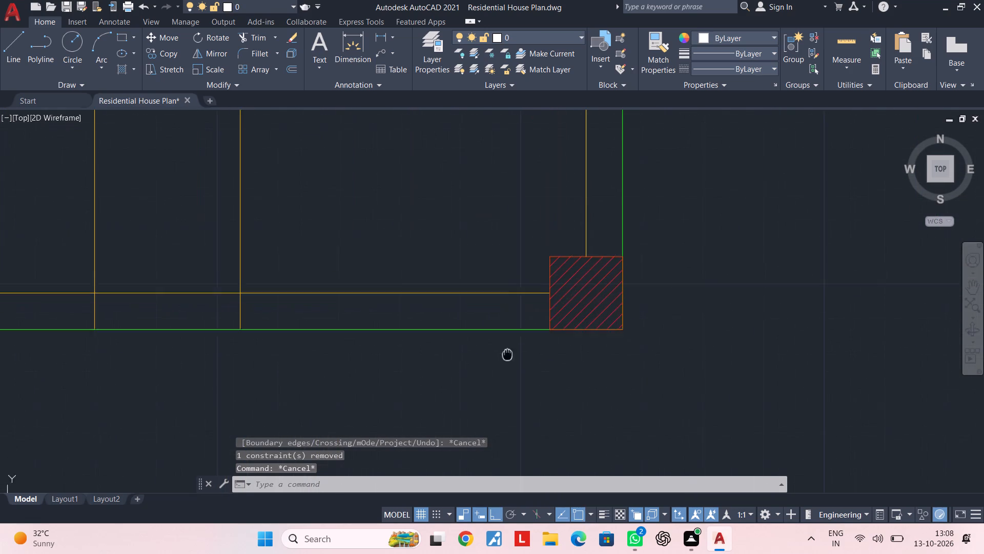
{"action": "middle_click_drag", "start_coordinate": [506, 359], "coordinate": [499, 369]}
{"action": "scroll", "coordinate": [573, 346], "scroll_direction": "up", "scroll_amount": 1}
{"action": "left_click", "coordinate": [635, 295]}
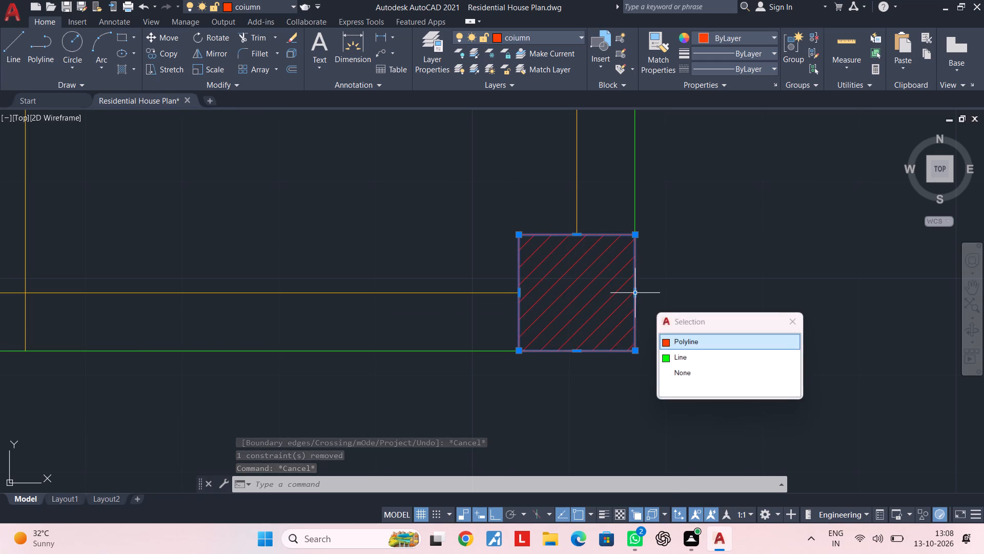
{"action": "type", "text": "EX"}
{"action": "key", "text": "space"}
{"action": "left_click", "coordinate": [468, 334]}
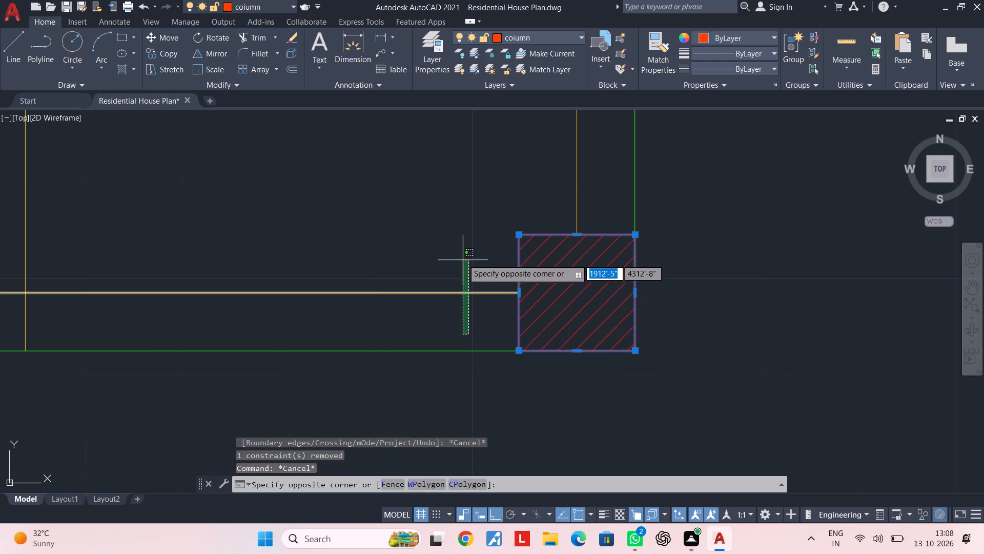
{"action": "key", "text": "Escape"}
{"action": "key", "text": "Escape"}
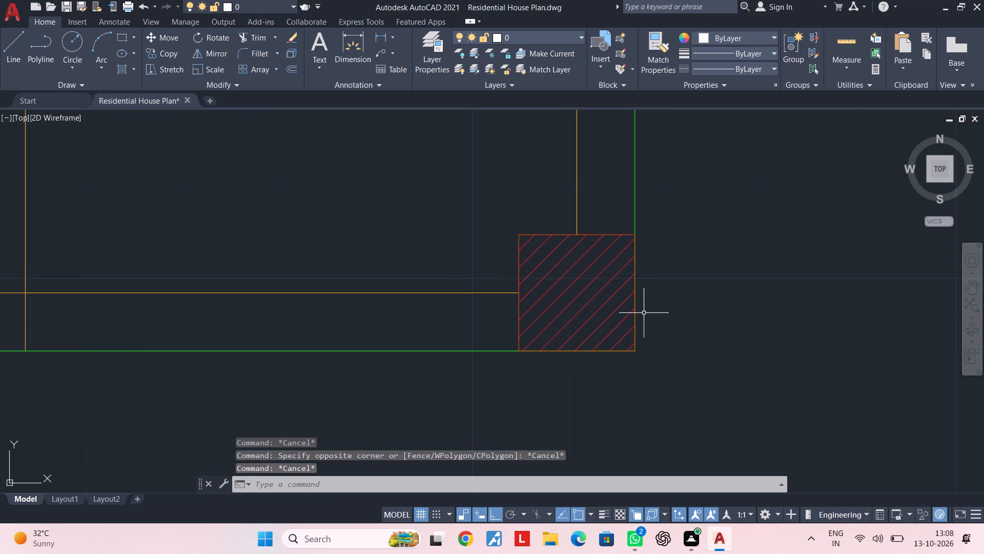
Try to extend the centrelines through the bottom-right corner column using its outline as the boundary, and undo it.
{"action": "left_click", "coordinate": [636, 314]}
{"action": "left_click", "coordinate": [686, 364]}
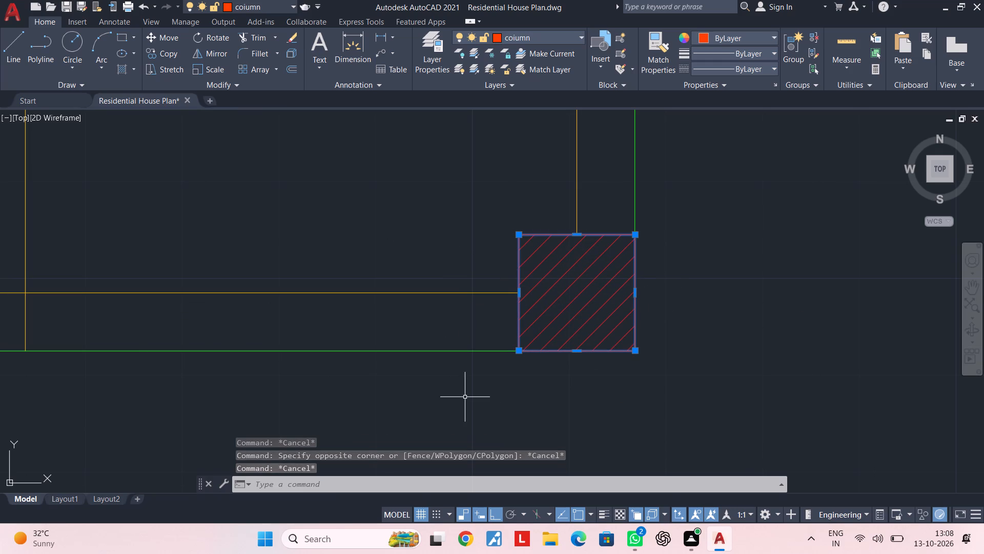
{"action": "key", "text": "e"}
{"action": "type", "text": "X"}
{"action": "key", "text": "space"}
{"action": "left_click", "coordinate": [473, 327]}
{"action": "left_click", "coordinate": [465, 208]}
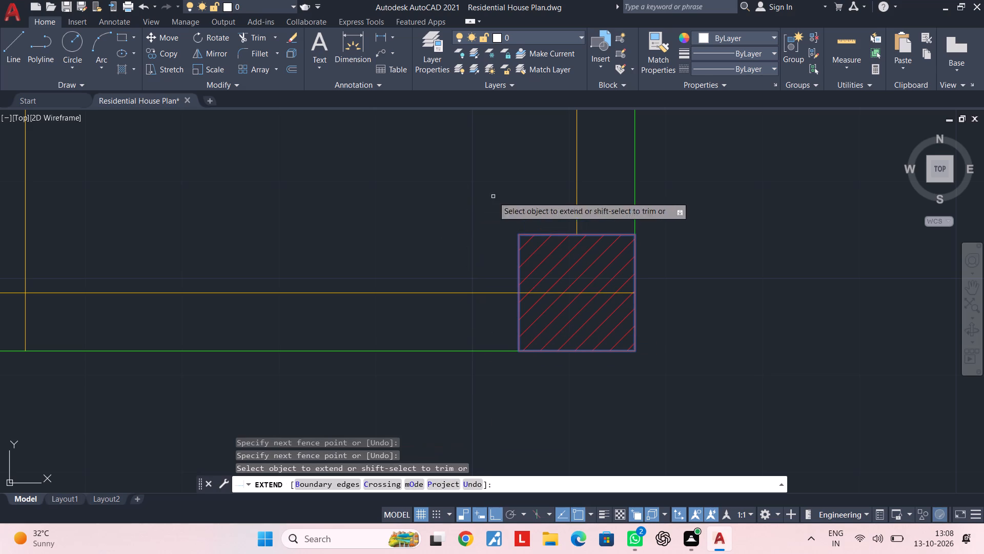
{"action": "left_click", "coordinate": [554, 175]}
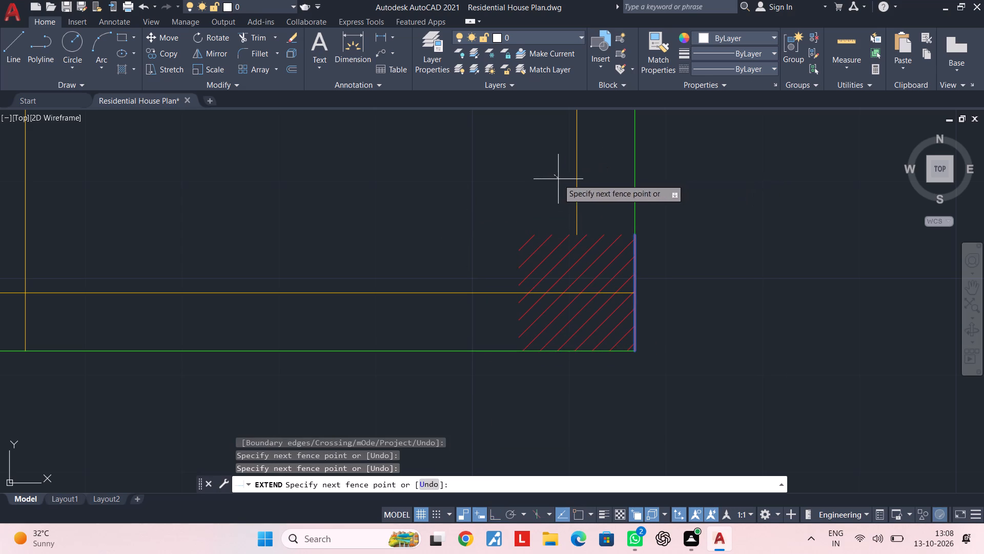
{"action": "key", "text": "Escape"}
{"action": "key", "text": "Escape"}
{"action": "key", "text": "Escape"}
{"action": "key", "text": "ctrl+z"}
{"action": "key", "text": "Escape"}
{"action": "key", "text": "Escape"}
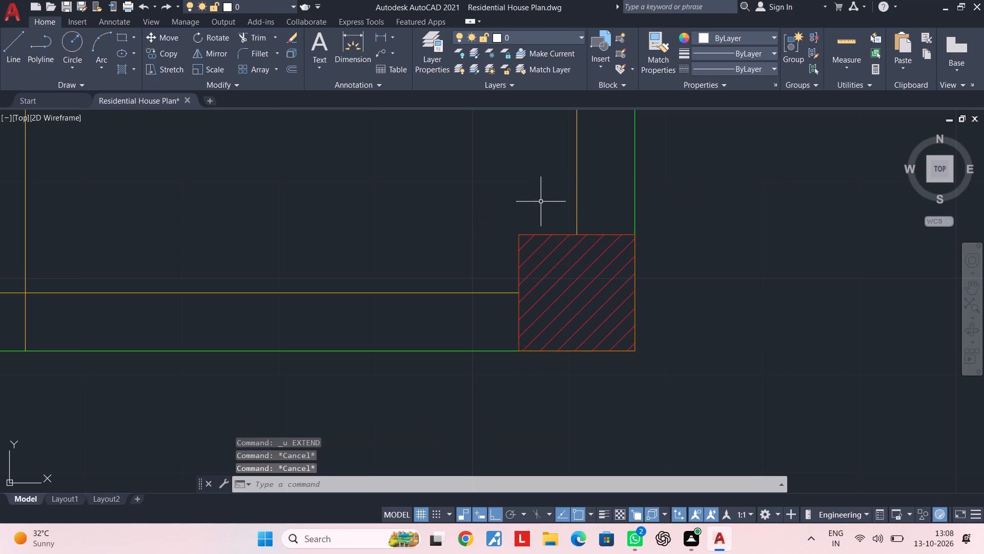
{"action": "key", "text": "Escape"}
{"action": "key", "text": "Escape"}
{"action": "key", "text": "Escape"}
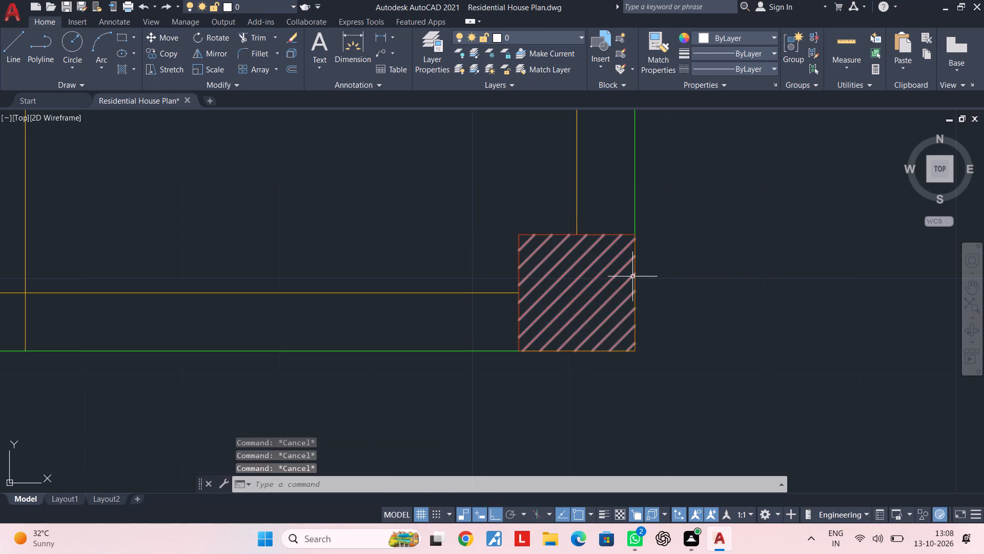
Extend the bottom-row horizontal centreline through the bottom-right corner column to the right-hand outer plinth beam line.
{"action": "left_click", "coordinate": [634, 212]}
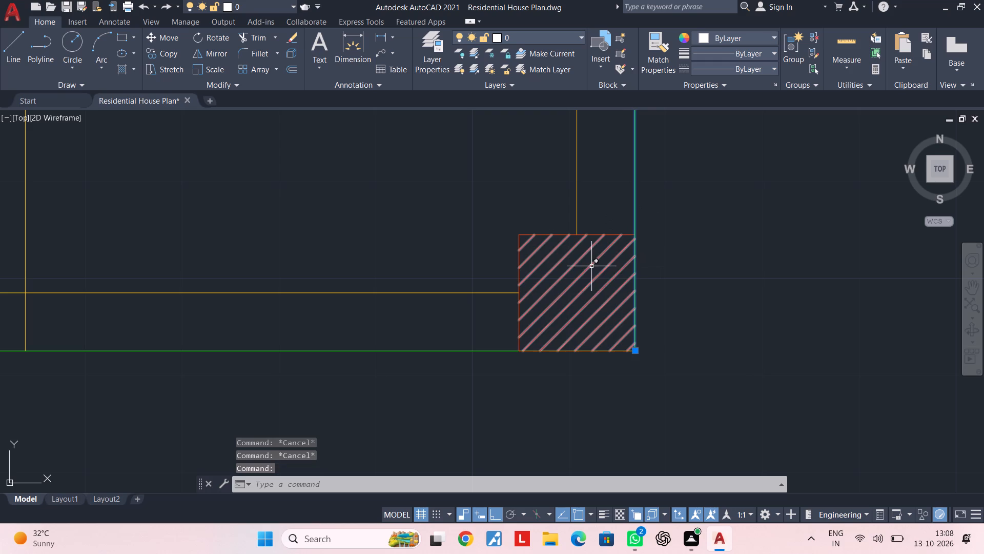
{"action": "type", "text": "EX"}
{"action": "key", "text": "space"}
{"action": "left_click", "coordinate": [511, 248]}
{"action": "left_click", "coordinate": [498, 311]}
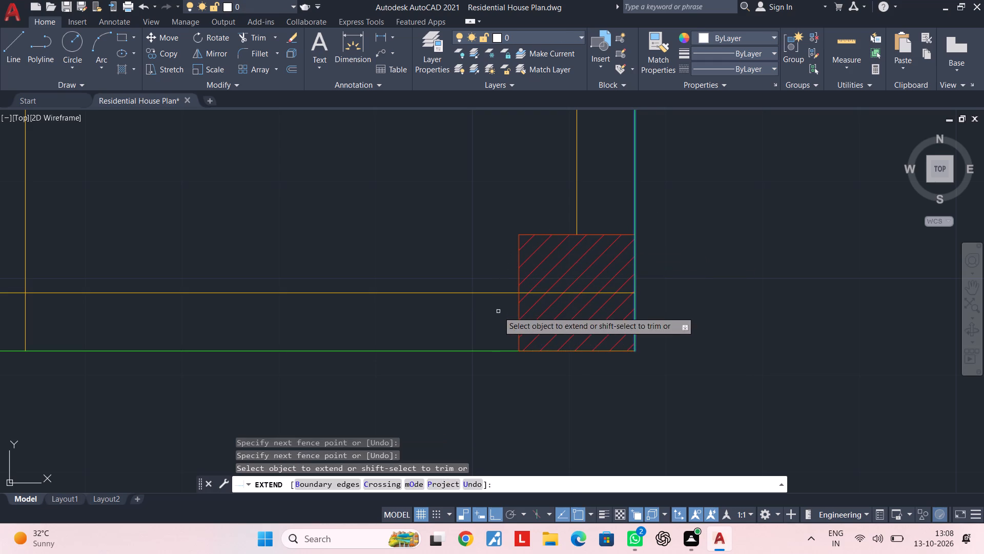
{"action": "key", "text": "Escape"}
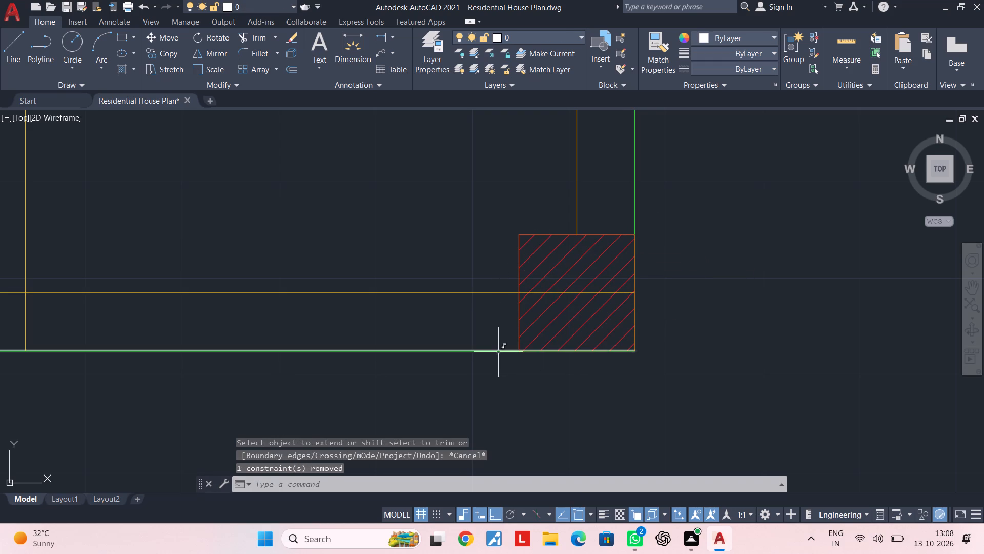
Extend the right-hand vertical centreline through the bottom-right corner column to the bottom outer plinth beam line.
{"action": "left_click", "coordinate": [498, 352]}
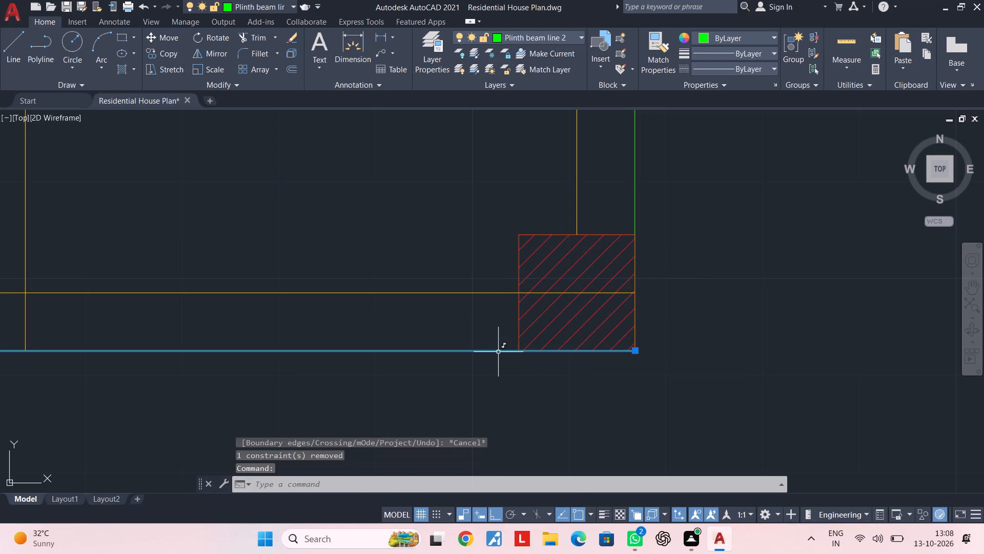
{"action": "type", "text": "EX"}
{"action": "key", "text": "space"}
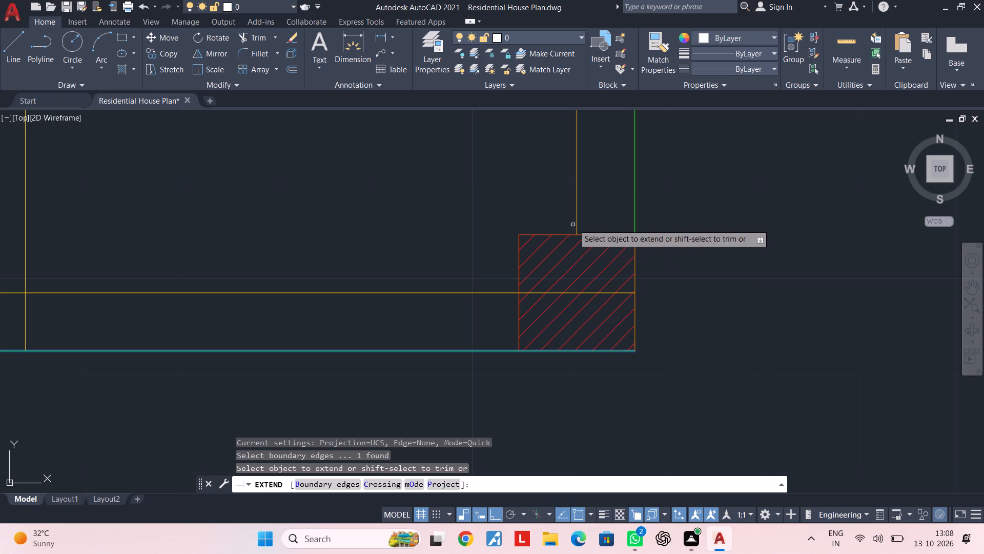
{"action": "left_click", "coordinate": [576, 221]}
{"action": "key", "text": "Escape"}
{"action": "key", "text": "Escape"}
{"action": "scroll", "coordinate": [483, 235], "scroll_direction": "down", "scroll_amount": 3}
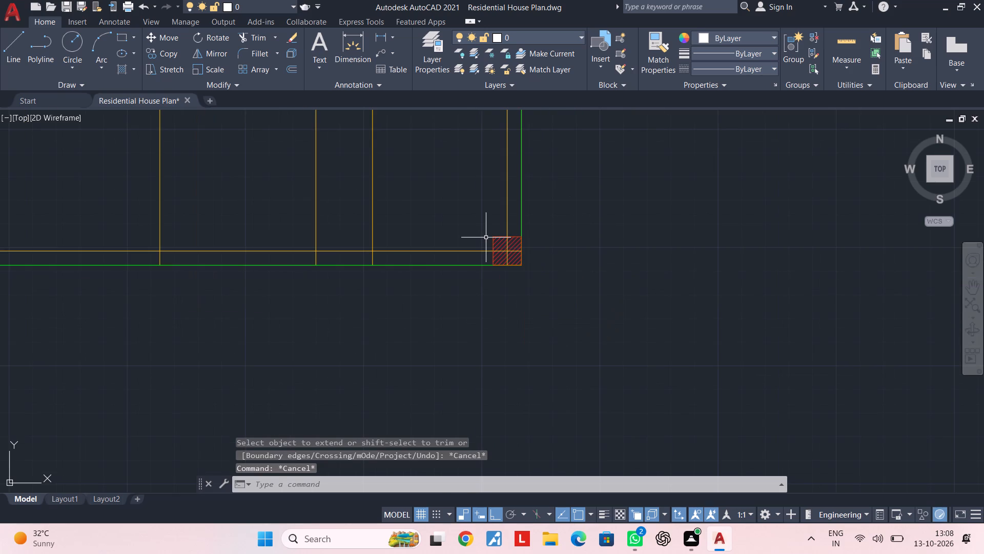
{"action": "key", "text": "Escape"}
{"action": "key", "text": "Escape"}
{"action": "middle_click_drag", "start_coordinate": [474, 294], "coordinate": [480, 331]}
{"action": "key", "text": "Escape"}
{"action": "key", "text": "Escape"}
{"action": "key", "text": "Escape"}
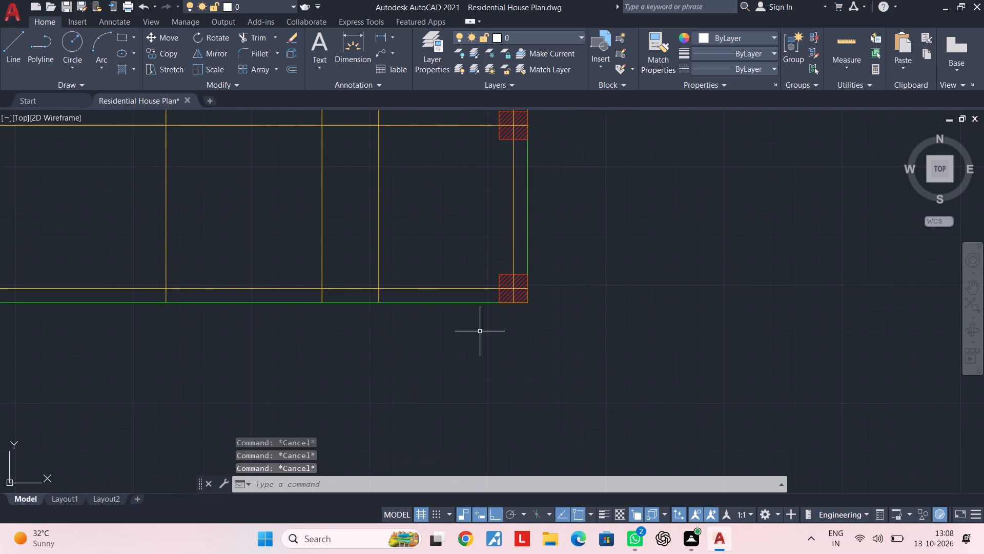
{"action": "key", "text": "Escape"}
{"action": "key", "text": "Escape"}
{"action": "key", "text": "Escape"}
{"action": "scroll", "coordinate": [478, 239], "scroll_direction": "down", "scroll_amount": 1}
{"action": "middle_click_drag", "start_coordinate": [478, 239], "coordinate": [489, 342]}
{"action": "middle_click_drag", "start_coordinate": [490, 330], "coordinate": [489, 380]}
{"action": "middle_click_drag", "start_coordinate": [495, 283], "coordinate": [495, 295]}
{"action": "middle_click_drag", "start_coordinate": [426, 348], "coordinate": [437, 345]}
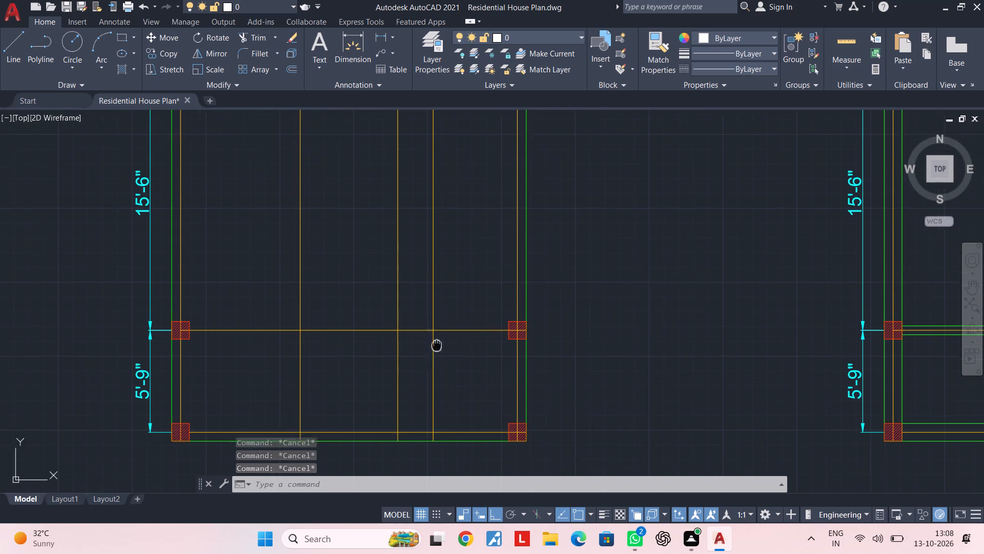
Extend the bottom-row and sixth-row horizontal centrelines through their left-hand columns to the left outer plinth beam line.
{"action": "middle_click_drag", "start_coordinate": [437, 345], "coordinate": [579, 304]}
{"action": "middle_click_drag", "start_coordinate": [349, 389], "coordinate": [399, 328]}
{"action": "scroll", "coordinate": [364, 326], "scroll_direction": "up", "scroll_amount": 3}
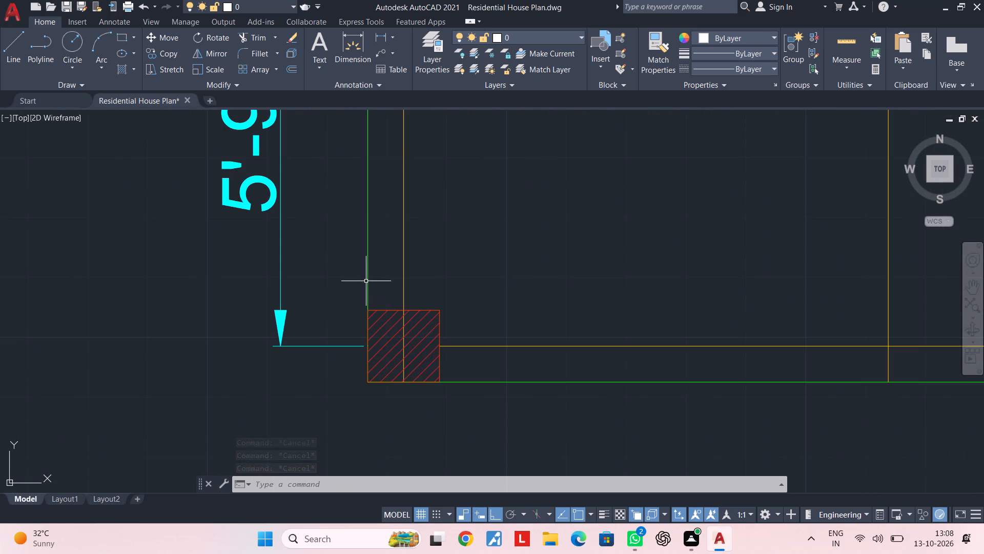
{"action": "left_click", "coordinate": [370, 275]}
{"action": "key", "text": "e"}
{"action": "key", "text": "x"}
{"action": "key", "text": "space"}
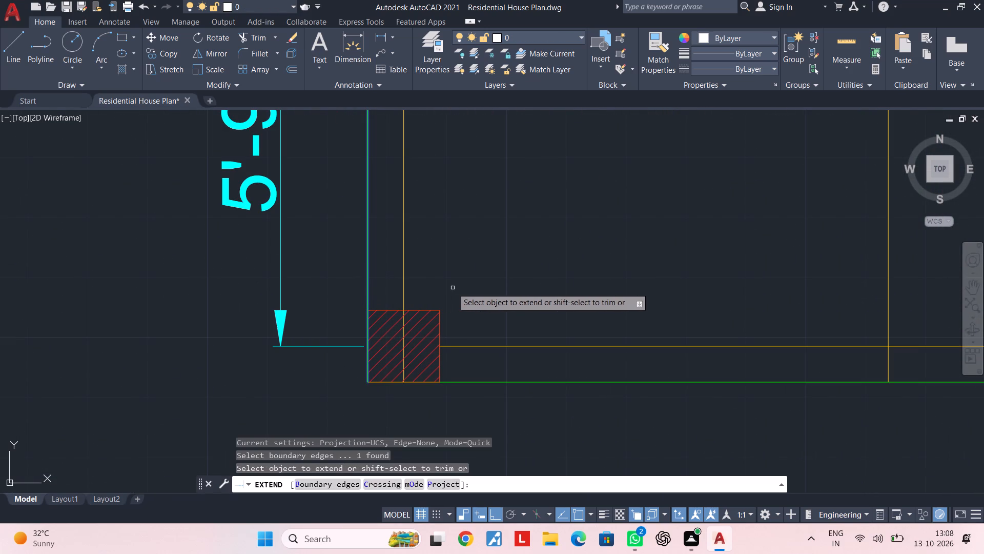
{"action": "left_click", "coordinate": [453, 288]}
{"action": "left_click", "coordinate": [452, 370]}
{"action": "scroll", "coordinate": [466, 341], "scroll_direction": "down", "scroll_amount": 3}
{"action": "middle_click_drag", "start_coordinate": [481, 260], "coordinate": [475, 307]}
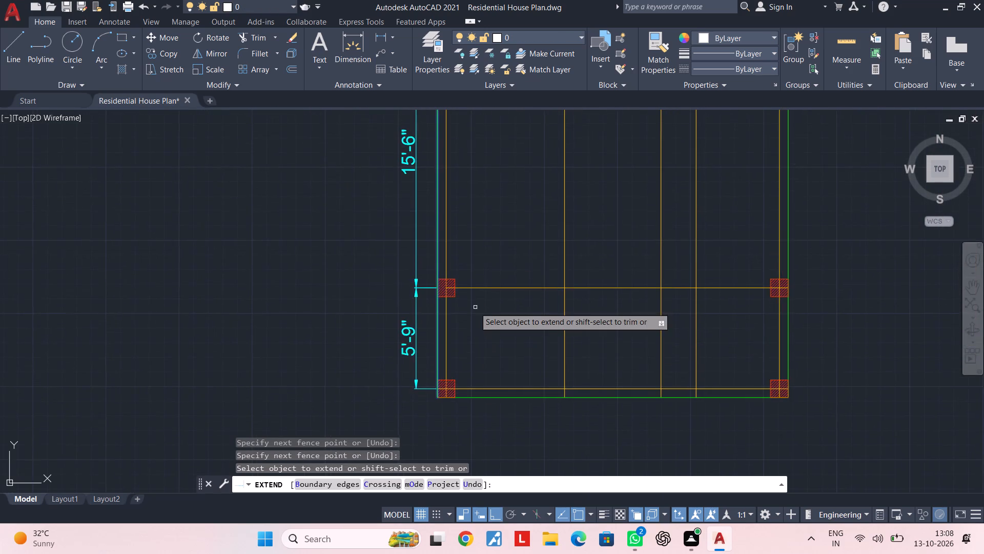
{"action": "scroll", "coordinate": [474, 307], "scroll_direction": "up", "scroll_amount": 1}
{"action": "left_click", "coordinate": [480, 304]}
{"action": "left_click", "coordinate": [470, 218]}
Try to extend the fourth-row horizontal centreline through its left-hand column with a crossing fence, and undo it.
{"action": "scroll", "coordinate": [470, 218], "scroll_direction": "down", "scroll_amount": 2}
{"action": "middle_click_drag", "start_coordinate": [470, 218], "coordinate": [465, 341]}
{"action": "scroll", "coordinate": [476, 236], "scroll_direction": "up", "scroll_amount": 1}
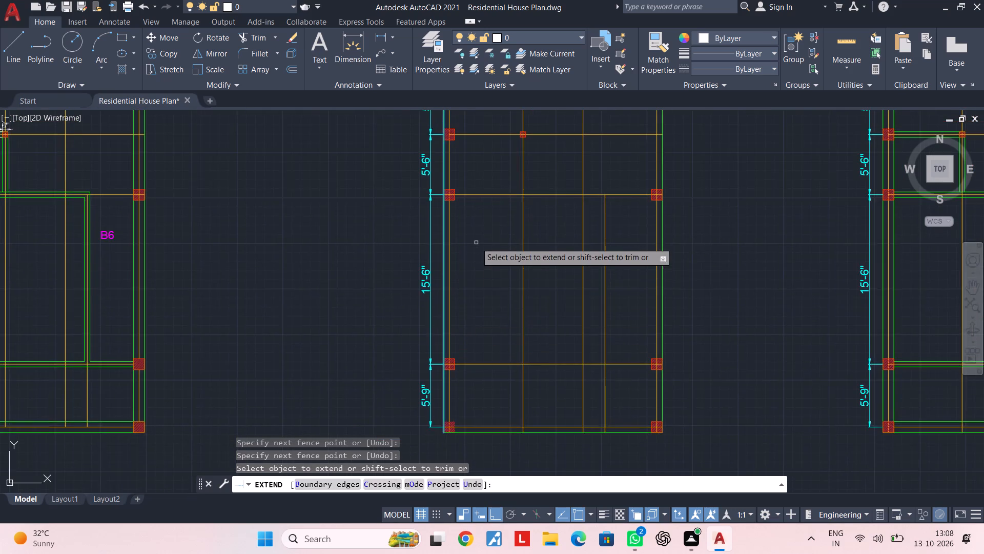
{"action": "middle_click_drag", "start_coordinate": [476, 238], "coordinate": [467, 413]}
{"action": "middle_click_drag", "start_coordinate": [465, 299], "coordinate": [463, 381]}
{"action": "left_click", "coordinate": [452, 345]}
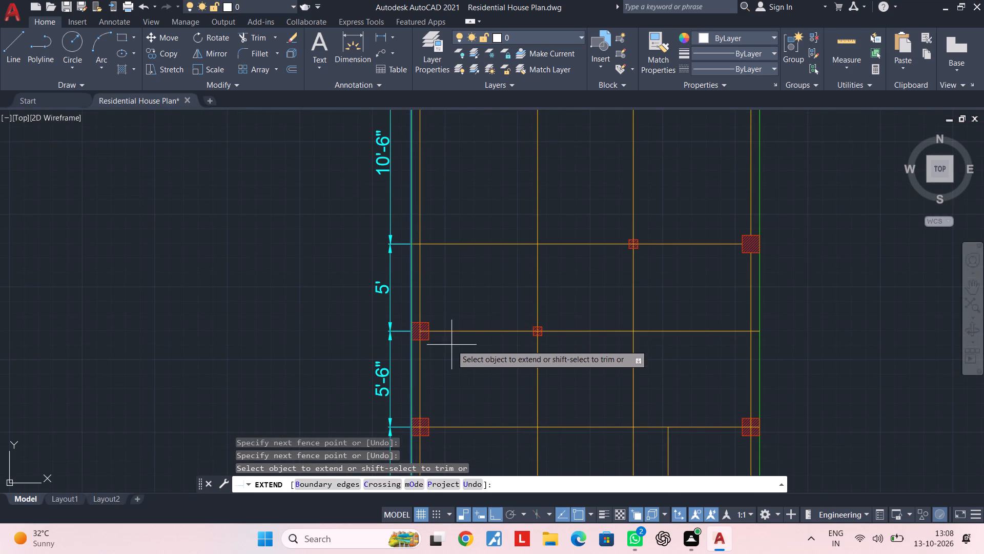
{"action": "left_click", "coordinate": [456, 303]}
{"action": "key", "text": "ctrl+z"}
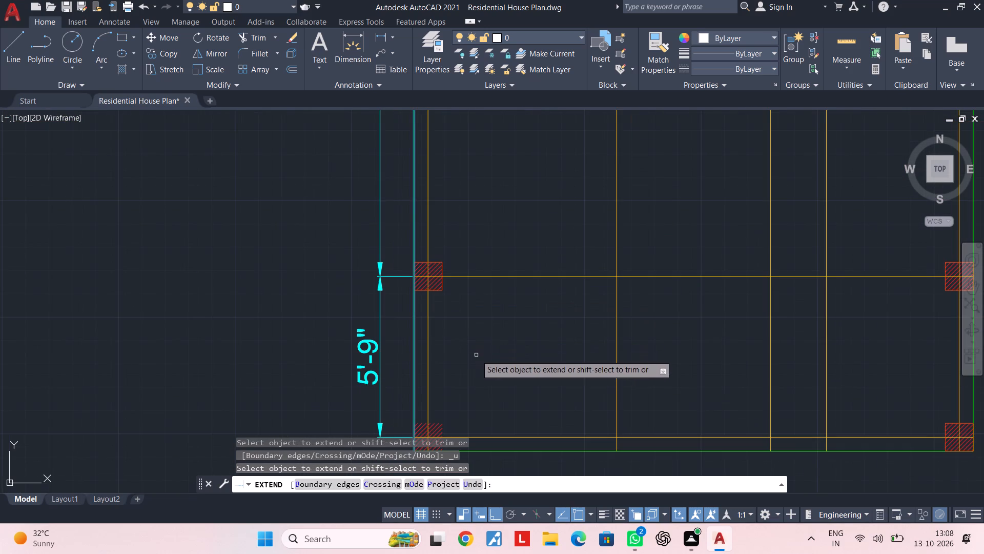
Extend the fourth-row horizontal centreline through its left-hand column to the left outer plinth beam line.
{"action": "scroll", "coordinate": [526, 366], "scroll_direction": "down", "scroll_amount": 1}
{"action": "middle_click_drag", "start_coordinate": [527, 366], "coordinate": [459, 353]}
{"action": "scroll", "coordinate": [429, 304], "scroll_direction": "down", "scroll_amount": 1}
{"action": "middle_click_drag", "start_coordinate": [429, 304], "coordinate": [427, 413]}
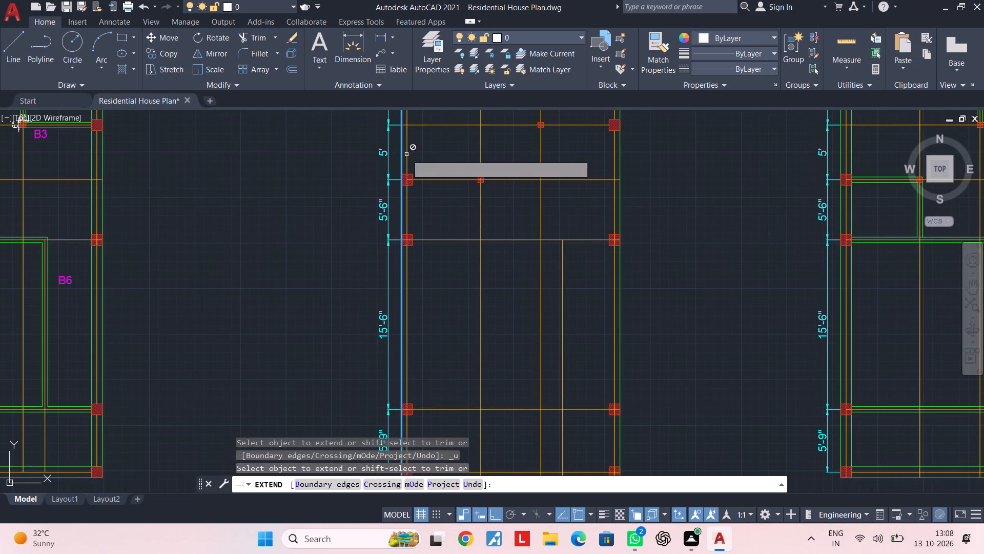
{"action": "middle_click_drag", "start_coordinate": [431, 201], "coordinate": [411, 298]}
{"action": "scroll", "coordinate": [408, 291], "scroll_direction": "up", "scroll_amount": 2}
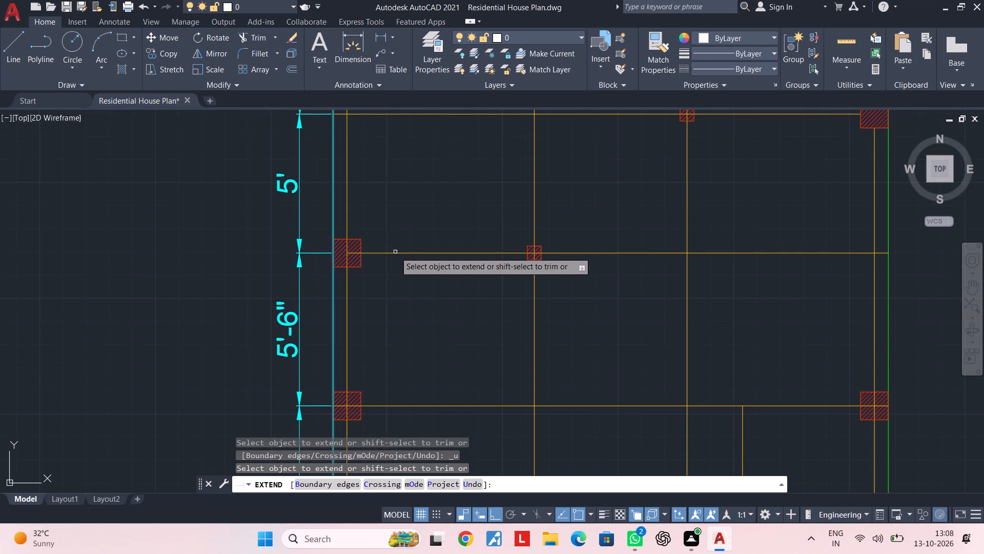
{"action": "left_click", "coordinate": [395, 252]}
Extend the second-row horizontal centreline through its left-hand column outline to the left outer plinth beam line.
{"action": "scroll", "coordinate": [399, 240], "scroll_direction": "down", "scroll_amount": 2}
{"action": "middle_click_drag", "start_coordinate": [400, 240], "coordinate": [401, 323]}
{"action": "scroll", "coordinate": [401, 263], "scroll_direction": "up", "scroll_amount": 1}
{"action": "scroll", "coordinate": [403, 225], "scroll_direction": "down", "scroll_amount": 2}
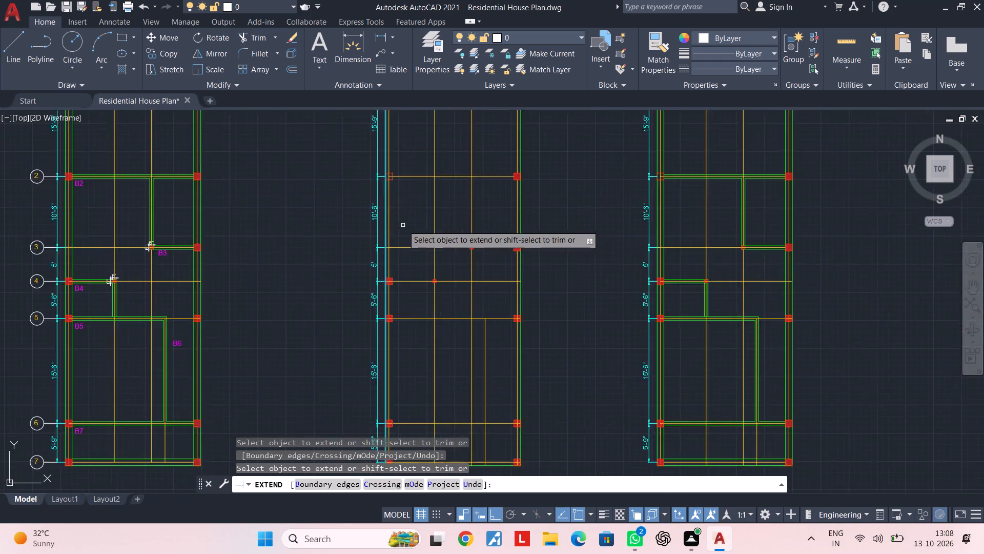
{"action": "middle_click_drag", "start_coordinate": [403, 225], "coordinate": [397, 394]}
{"action": "scroll", "coordinate": [380, 221], "scroll_direction": "up", "scroll_amount": 3}
{"action": "scroll", "coordinate": [404, 306], "scroll_direction": "down", "scroll_amount": 3}
{"action": "middle_click_drag", "start_coordinate": [402, 290], "coordinate": [389, 174]}
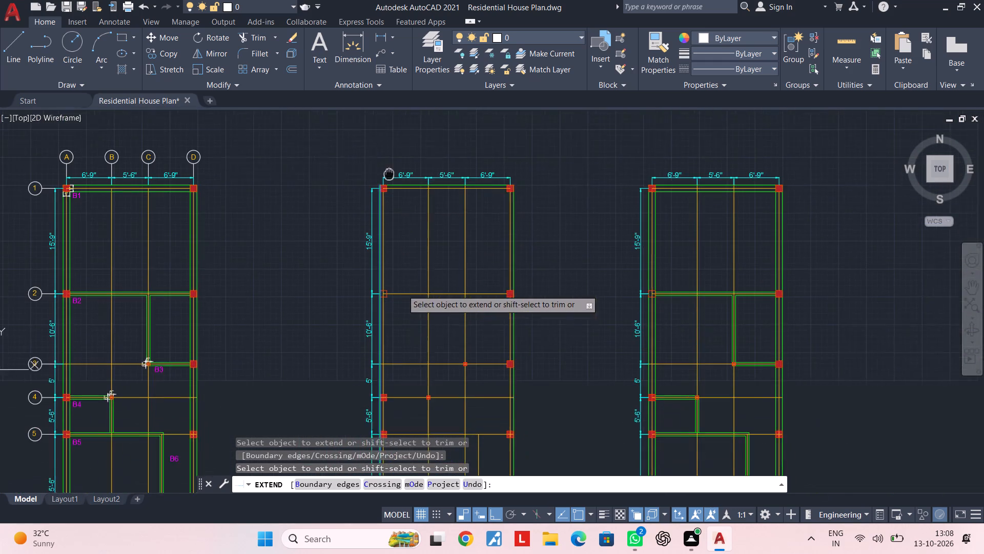
{"action": "middle_click_drag", "start_coordinate": [389, 174], "coordinate": [388, 170]}
{"action": "scroll", "coordinate": [383, 272], "scroll_direction": "up", "scroll_amount": 3}
{"action": "left_click", "coordinate": [402, 324]}
{"action": "scroll", "coordinate": [442, 345], "scroll_direction": "down", "scroll_amount": 3}
{"action": "middle_click_drag", "start_coordinate": [442, 345], "coordinate": [411, 320]}
{"action": "key", "text": "Escape"}
{"action": "key", "text": "Escape"}
{"action": "key", "text": "Escape"}
Hatch all four quarters of the unfilled second-row left-hand column.
{"action": "scroll", "coordinate": [378, 321], "scroll_direction": "up", "scroll_amount": 2}
{"action": "middle_click_drag", "start_coordinate": [433, 320], "coordinate": [391, 323]}
{"action": "key", "text": "Escape"}
{"action": "key", "text": "Escape"}
{"action": "type", "text": "H"}
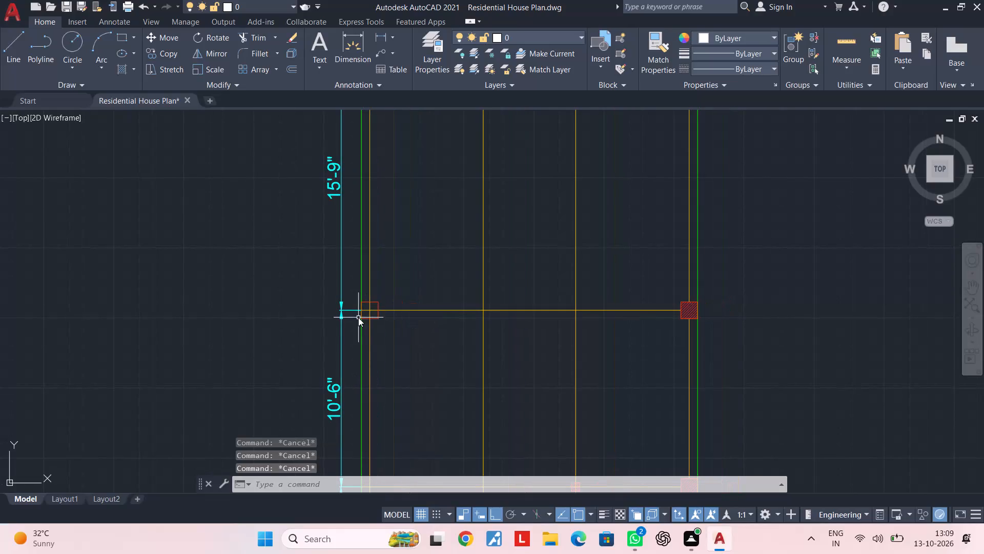
{"action": "key", "text": "space"}
{"action": "scroll", "coordinate": [360, 305], "scroll_direction": "up", "scroll_amount": 4}
{"action": "left_click", "coordinate": [361, 309]}
{"action": "left_click", "coordinate": [425, 316]}
{"action": "left_click", "coordinate": [437, 382]}
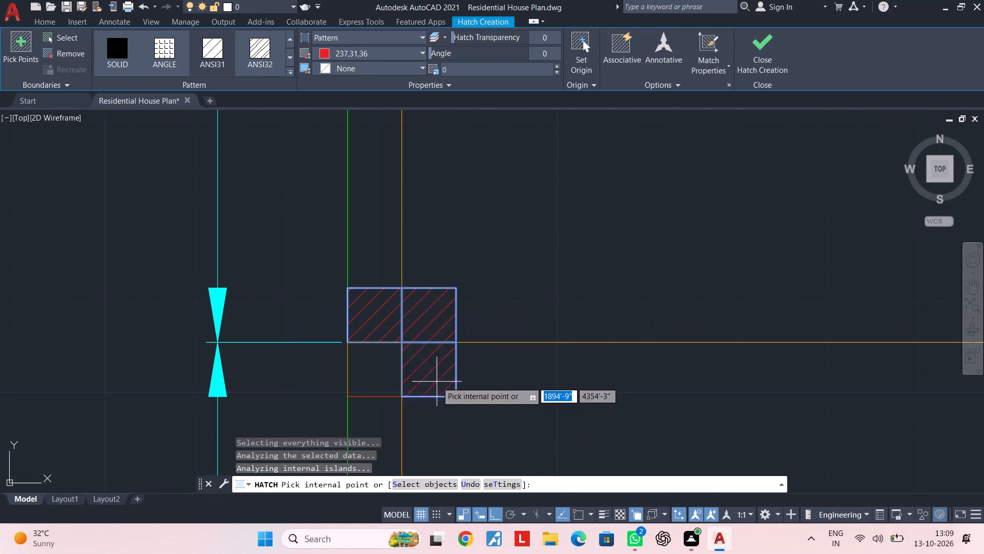
{"action": "left_click", "coordinate": [378, 377]}
{"action": "key", "text": "Escape"}
{"action": "scroll", "coordinate": [545, 369], "scroll_direction": "down", "scroll_amount": 3}
{"action": "middle_click_drag", "start_coordinate": [548, 370], "coordinate": [436, 352]}
{"action": "key", "text": "Escape"}
{"action": "key", "text": "Escape"}
{"action": "key", "text": "Escape"}
{"action": "key", "text": "Escape"}
{"action": "key", "text": "Escape"}
{"action": "scroll", "coordinate": [487, 361], "scroll_direction": "down", "scroll_amount": 1}
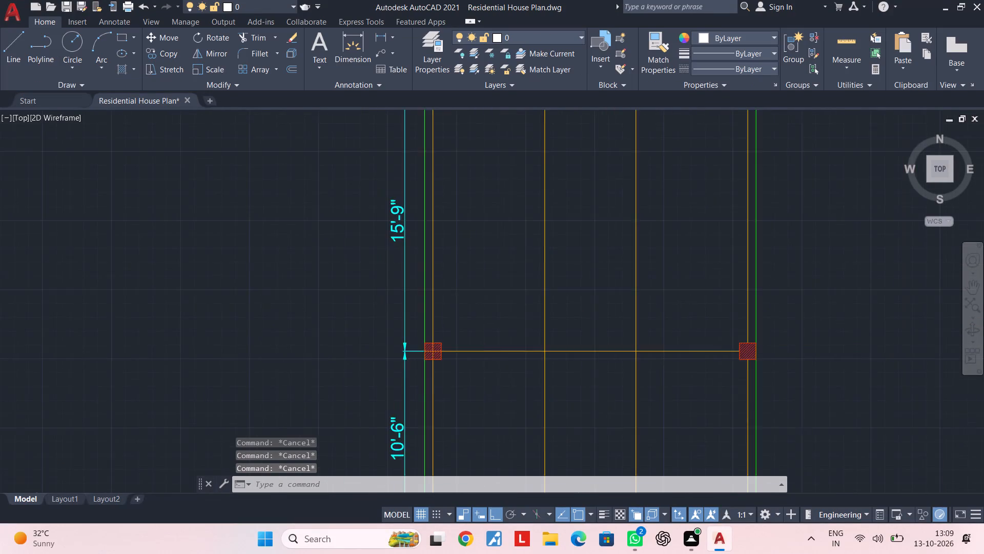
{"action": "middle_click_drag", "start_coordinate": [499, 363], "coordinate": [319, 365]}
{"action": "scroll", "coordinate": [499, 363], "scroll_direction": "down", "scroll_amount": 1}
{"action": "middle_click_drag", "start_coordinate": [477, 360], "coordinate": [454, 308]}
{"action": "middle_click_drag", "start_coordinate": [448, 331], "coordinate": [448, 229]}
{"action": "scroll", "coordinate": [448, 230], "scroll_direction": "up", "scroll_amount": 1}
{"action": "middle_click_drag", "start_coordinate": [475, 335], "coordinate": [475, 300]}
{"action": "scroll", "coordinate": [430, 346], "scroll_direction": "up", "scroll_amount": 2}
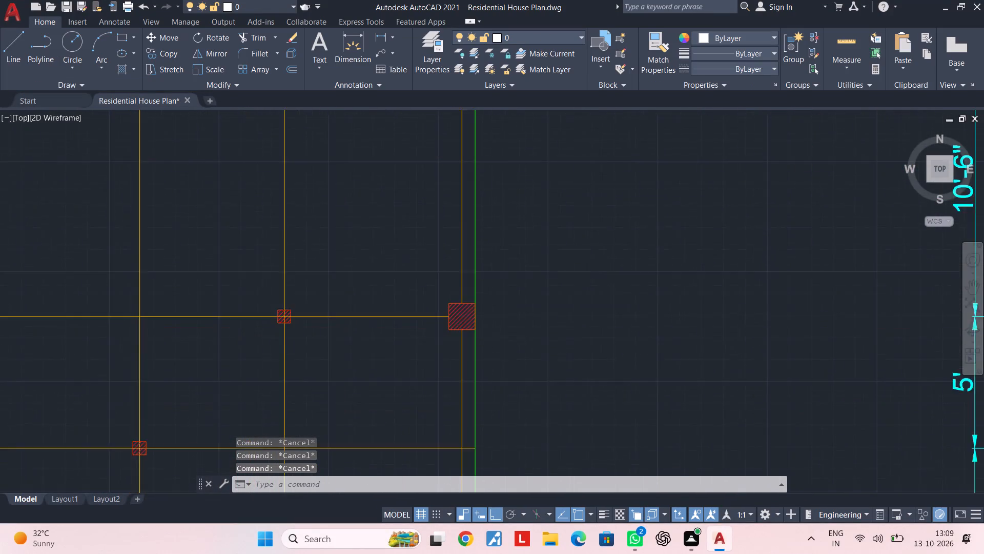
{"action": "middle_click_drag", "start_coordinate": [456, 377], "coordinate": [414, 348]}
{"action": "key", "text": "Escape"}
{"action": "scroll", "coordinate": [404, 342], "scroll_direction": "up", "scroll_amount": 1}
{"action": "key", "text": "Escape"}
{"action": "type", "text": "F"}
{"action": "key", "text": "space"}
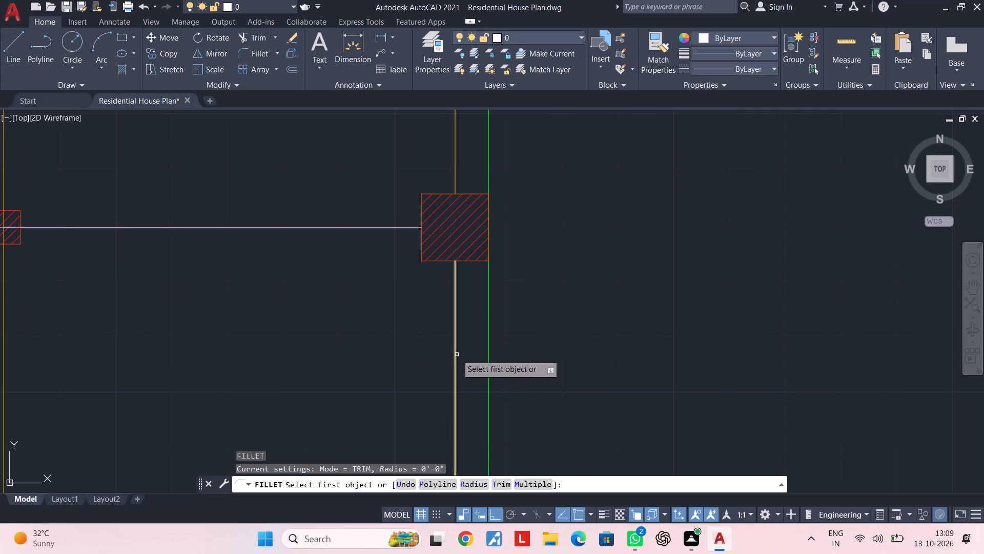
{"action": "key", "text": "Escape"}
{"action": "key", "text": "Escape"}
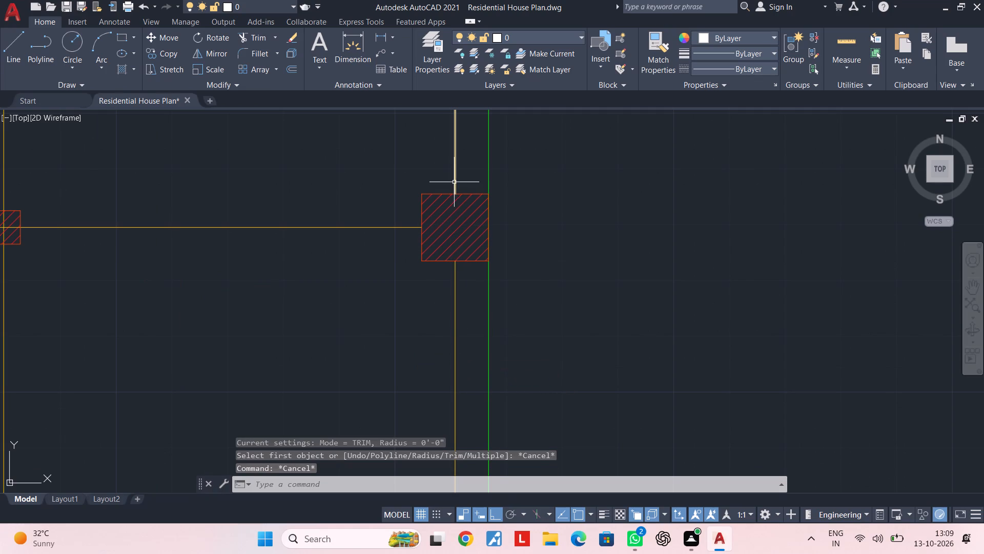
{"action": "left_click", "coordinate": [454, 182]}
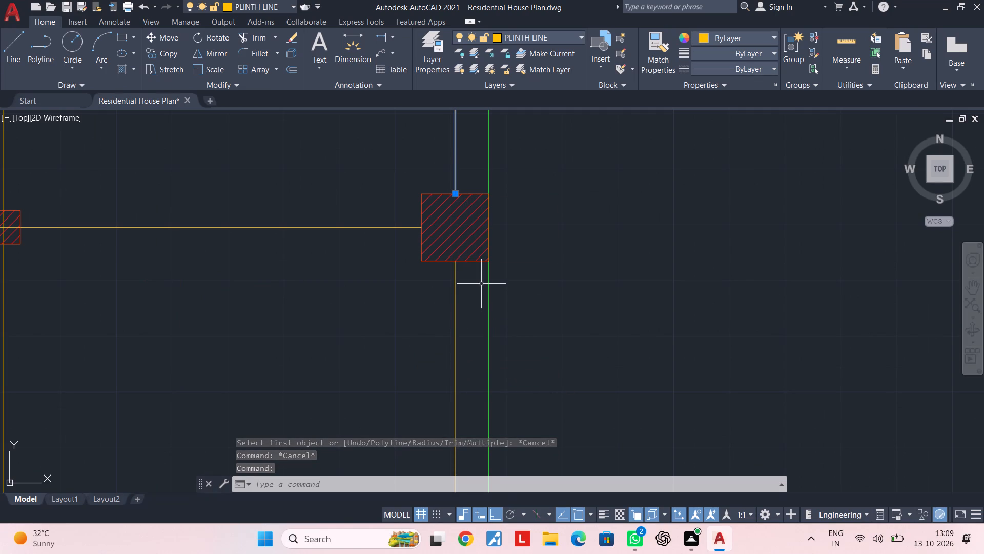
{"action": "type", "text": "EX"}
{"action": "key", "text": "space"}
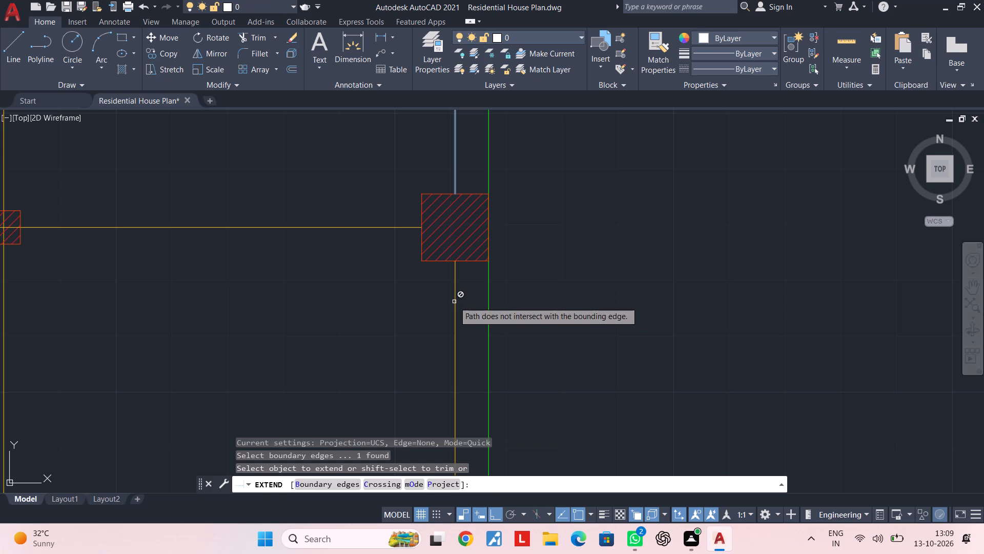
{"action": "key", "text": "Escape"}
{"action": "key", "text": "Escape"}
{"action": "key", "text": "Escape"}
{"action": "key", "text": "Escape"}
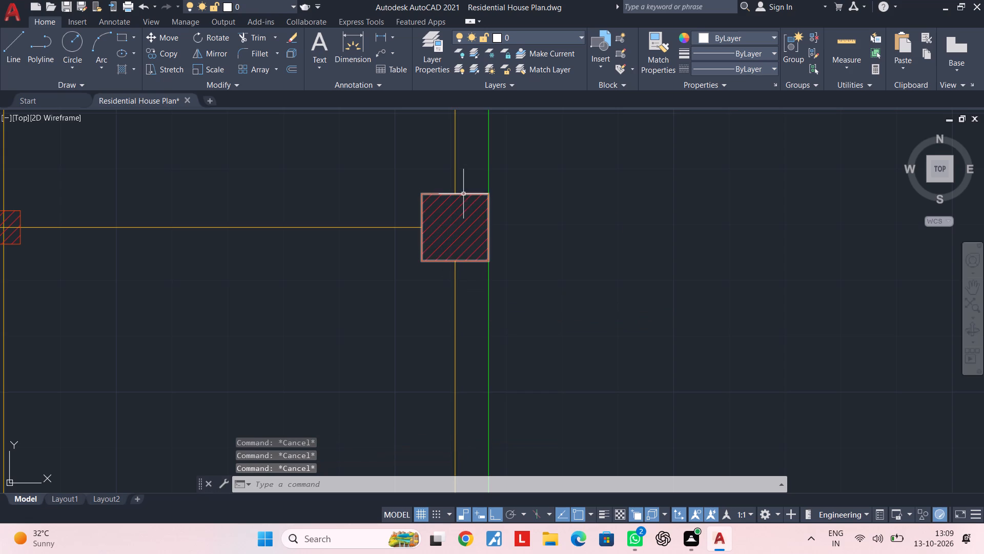
Extend the vertical and horizontal centrelines through the third-row right-hand column, using the column outline as the boundary.
{"action": "left_click", "coordinate": [463, 194]}
{"action": "left_click", "coordinate": [520, 243]}
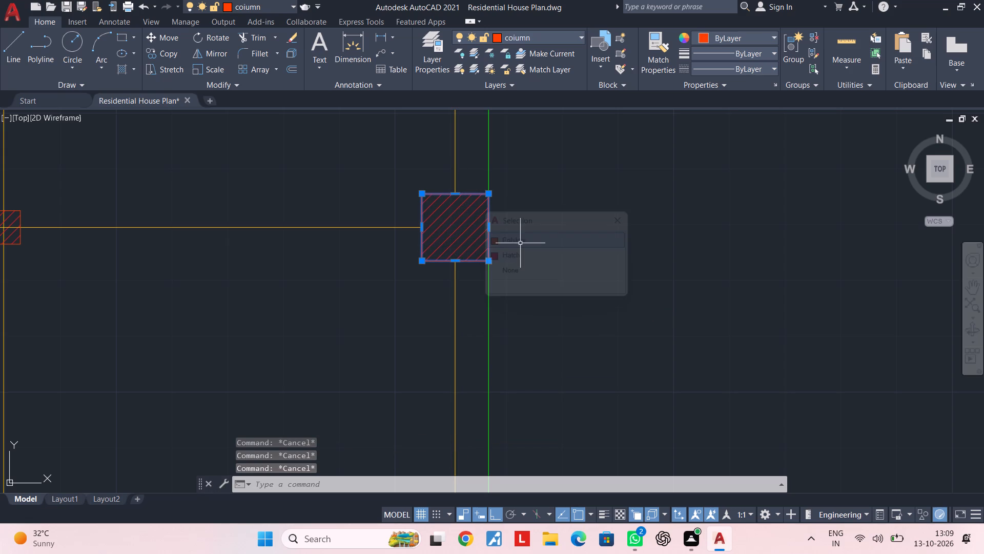
{"action": "key", "text": "e"}
{"action": "key", "text": "x"}
{"action": "key", "text": "space"}
{"action": "left_click", "coordinate": [485, 300]}
{"action": "left_click", "coordinate": [437, 310]}
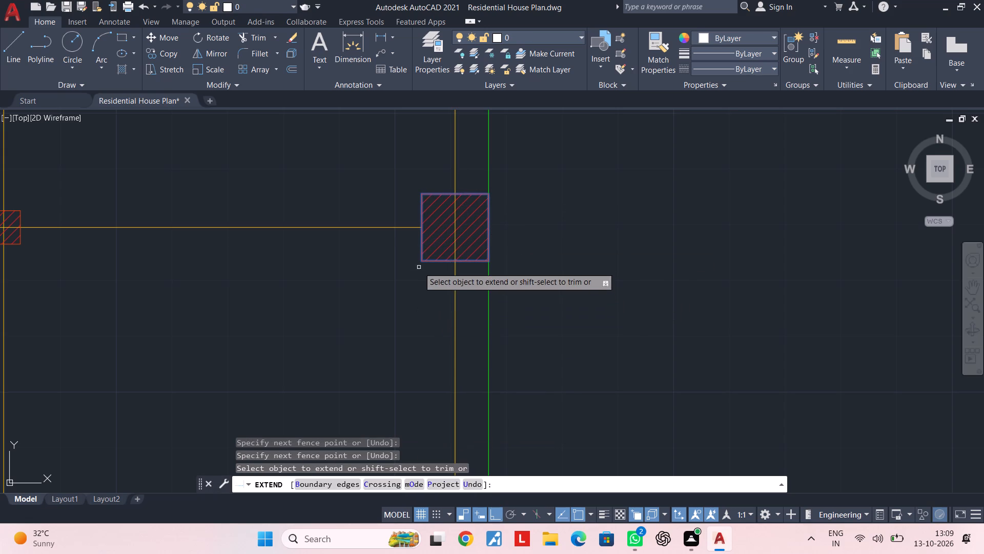
{"action": "left_click", "coordinate": [402, 228]}
{"action": "key", "text": "Escape"}
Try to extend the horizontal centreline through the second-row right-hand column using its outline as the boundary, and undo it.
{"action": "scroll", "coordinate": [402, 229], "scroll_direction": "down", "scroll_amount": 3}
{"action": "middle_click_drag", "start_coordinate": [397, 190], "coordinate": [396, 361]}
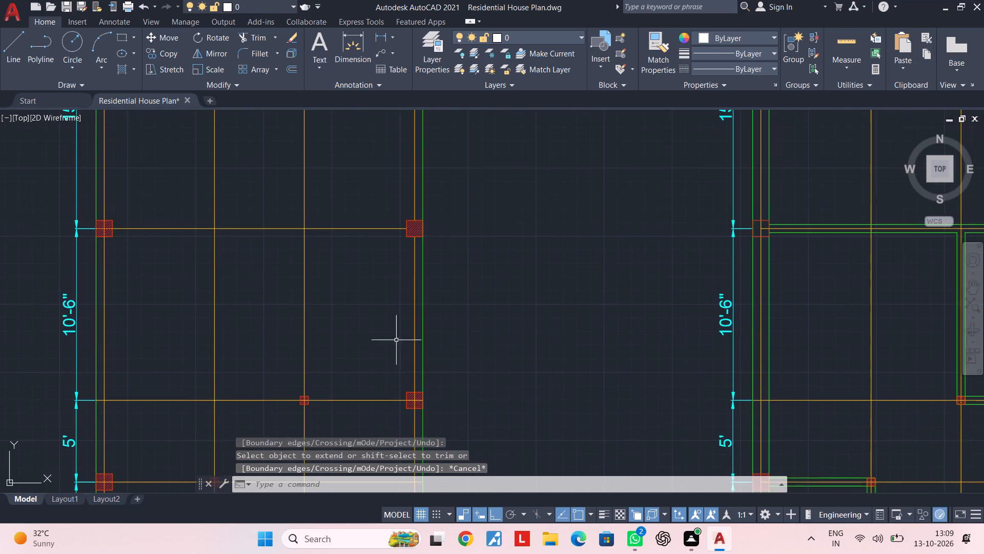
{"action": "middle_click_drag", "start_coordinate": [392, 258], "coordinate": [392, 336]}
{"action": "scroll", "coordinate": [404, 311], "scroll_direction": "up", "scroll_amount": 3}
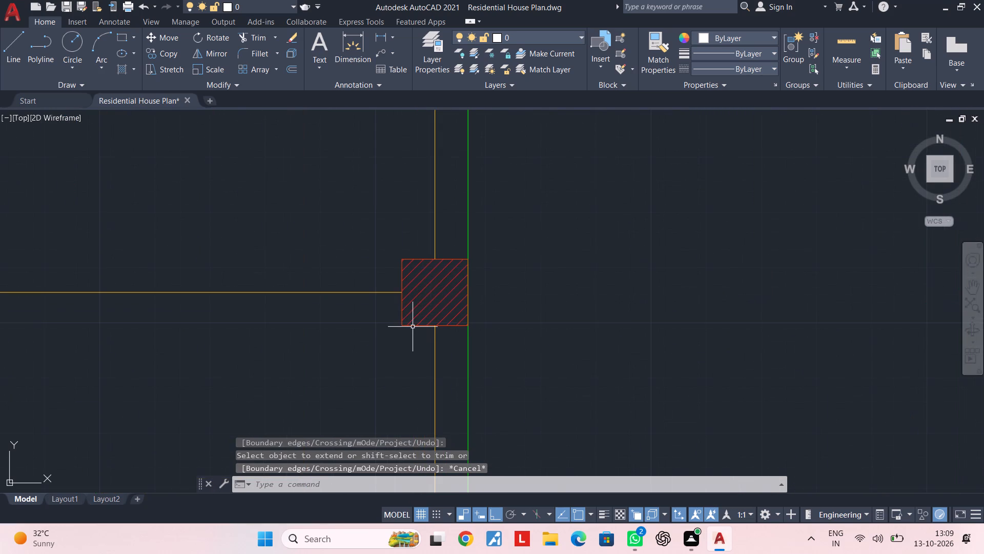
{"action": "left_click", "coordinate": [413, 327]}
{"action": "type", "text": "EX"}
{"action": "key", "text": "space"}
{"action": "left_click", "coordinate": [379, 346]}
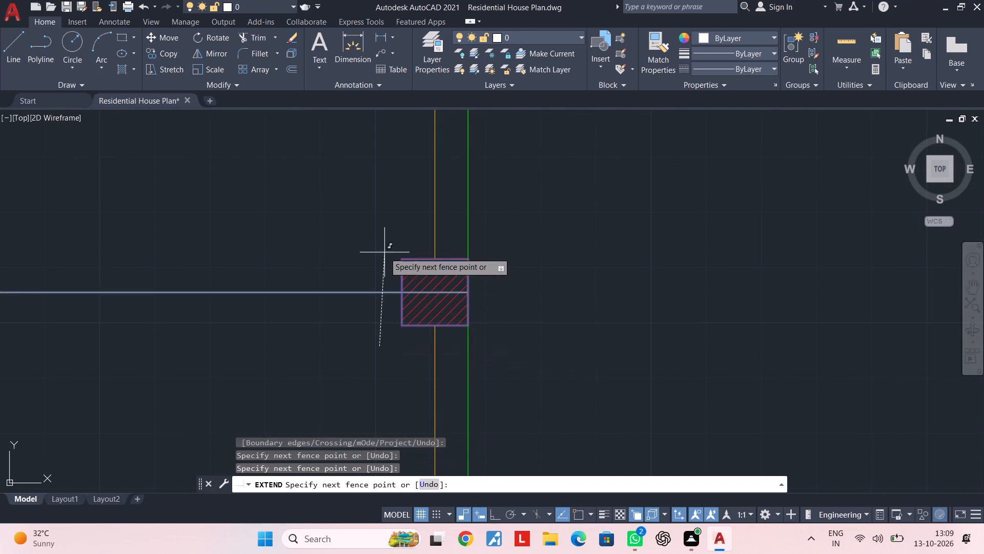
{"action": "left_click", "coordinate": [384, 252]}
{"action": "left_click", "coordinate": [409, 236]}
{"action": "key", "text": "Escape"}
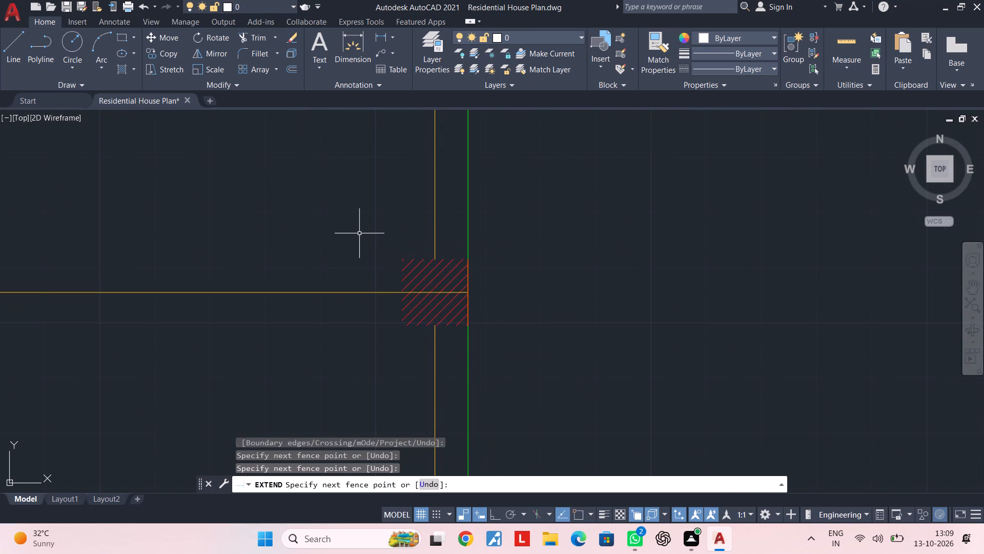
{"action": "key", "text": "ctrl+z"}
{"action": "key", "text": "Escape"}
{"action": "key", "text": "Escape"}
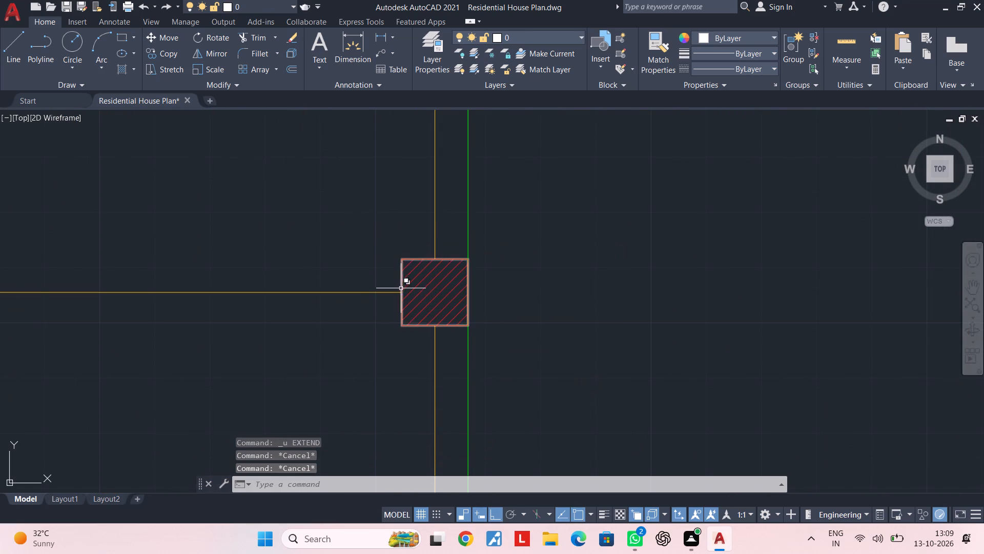
Extend the vertical and horizontal centrelines through the second-row right-hand column, using the column outline as the boundary.
{"action": "left_click", "coordinate": [402, 286]}
{"action": "key", "text": "e"}
{"action": "key", "text": "x"}
{"action": "key", "text": "space"}
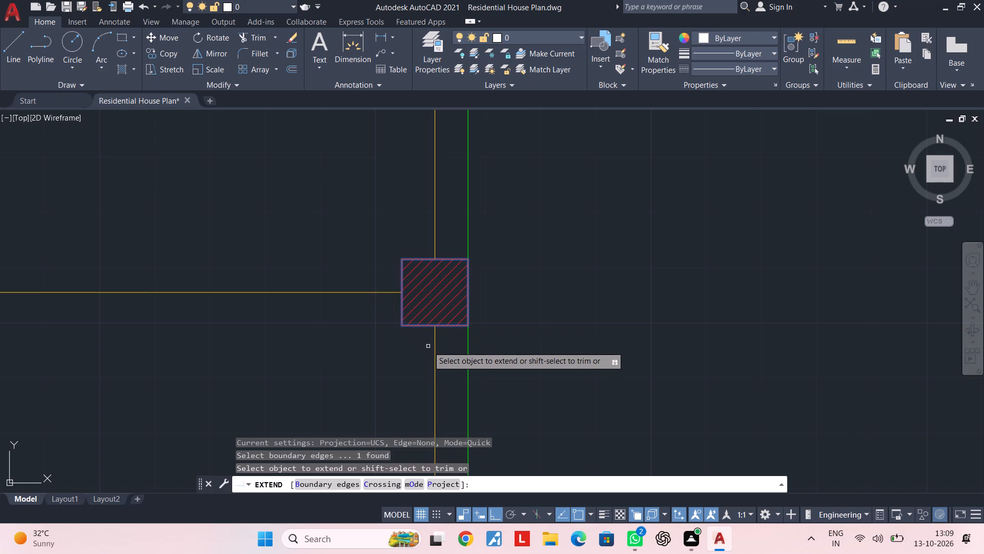
{"action": "left_click", "coordinate": [436, 349]}
{"action": "left_click", "coordinate": [391, 294]}
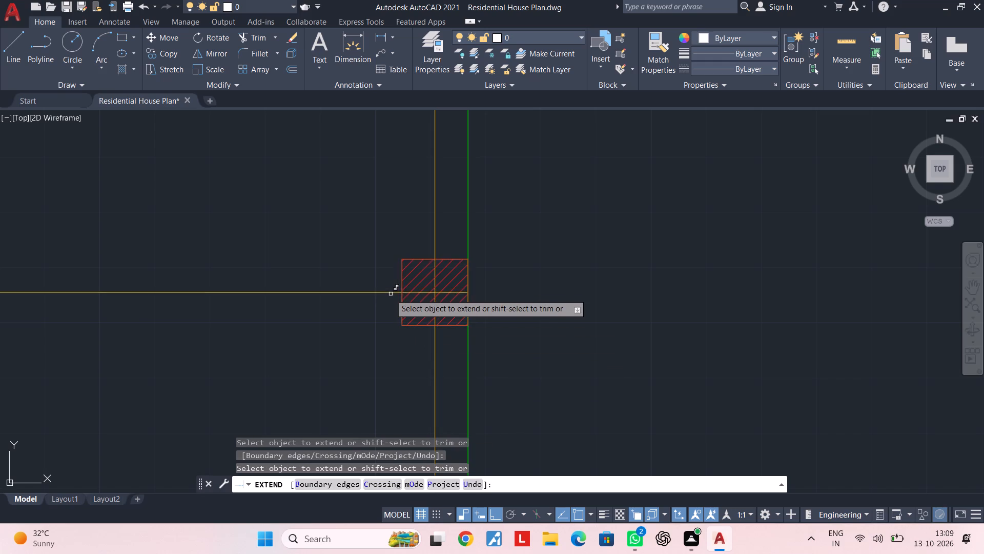
{"action": "scroll", "coordinate": [390, 264], "scroll_direction": "down", "scroll_amount": 3}
{"action": "middle_click_drag", "start_coordinate": [384, 203], "coordinate": [376, 368]}
{"action": "middle_click_drag", "start_coordinate": [383, 264], "coordinate": [393, 351]}
{"action": "key", "text": "Escape"}
{"action": "key", "text": "Escape"}
{"action": "middle_click_drag", "start_coordinate": [396, 340], "coordinate": [435, 169]}
{"action": "key", "text": "Escape"}
{"action": "key", "text": "Escape"}
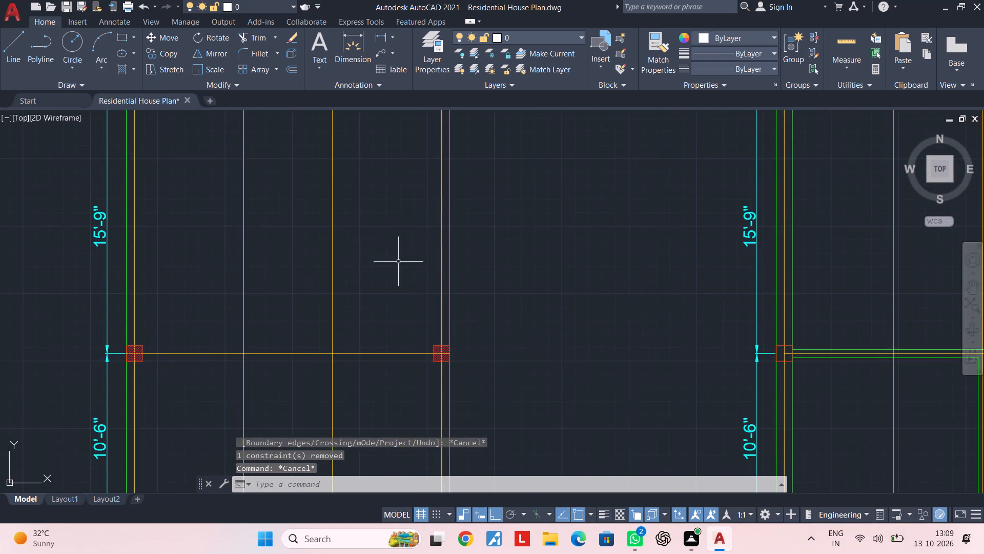
Review the columns and centrelines of the stripped middle plan from the top row down to the bottom row.
{"action": "scroll", "coordinate": [398, 263], "scroll_direction": "down", "scroll_amount": 2}
{"action": "middle_click_drag", "start_coordinate": [417, 250], "coordinate": [444, 233]}
{"action": "key", "text": "Escape"}
{"action": "middle_click_drag", "start_coordinate": [433, 242], "coordinate": [459, 225]}
{"action": "key", "text": "Escape"}
{"action": "key", "text": "Escape"}
{"action": "key", "text": "Escape"}
{"action": "middle_click_drag", "start_coordinate": [433, 251], "coordinate": [445, 238]}
{"action": "key", "text": "Escape"}
{"action": "key", "text": "Escape"}
{"action": "middle_click_drag", "start_coordinate": [441, 209], "coordinate": [440, 267]}
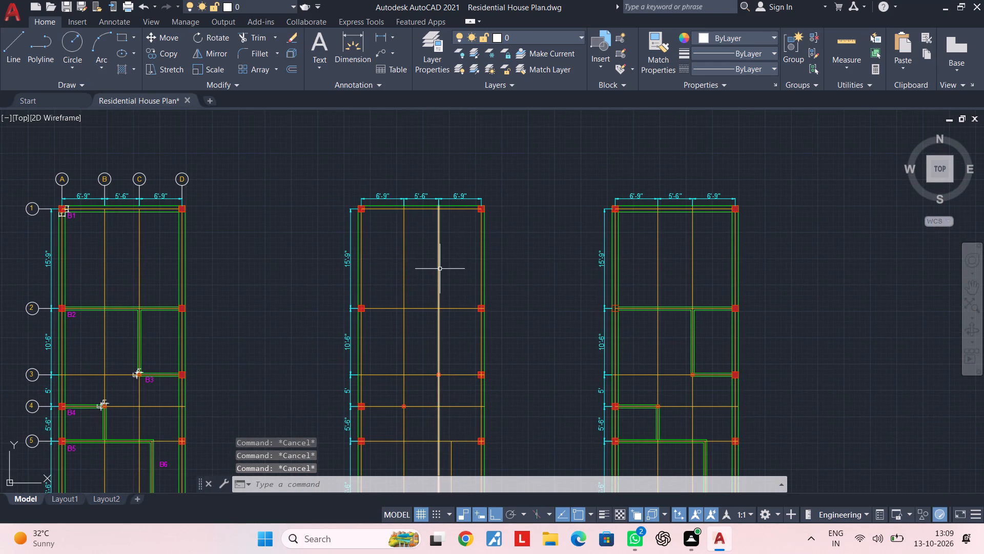
{"action": "middle_click_drag", "start_coordinate": [442, 307], "coordinate": [446, 242]}
{"action": "middle_click_drag", "start_coordinate": [435, 268], "coordinate": [435, 240]}
{"action": "key", "text": "Escape"}
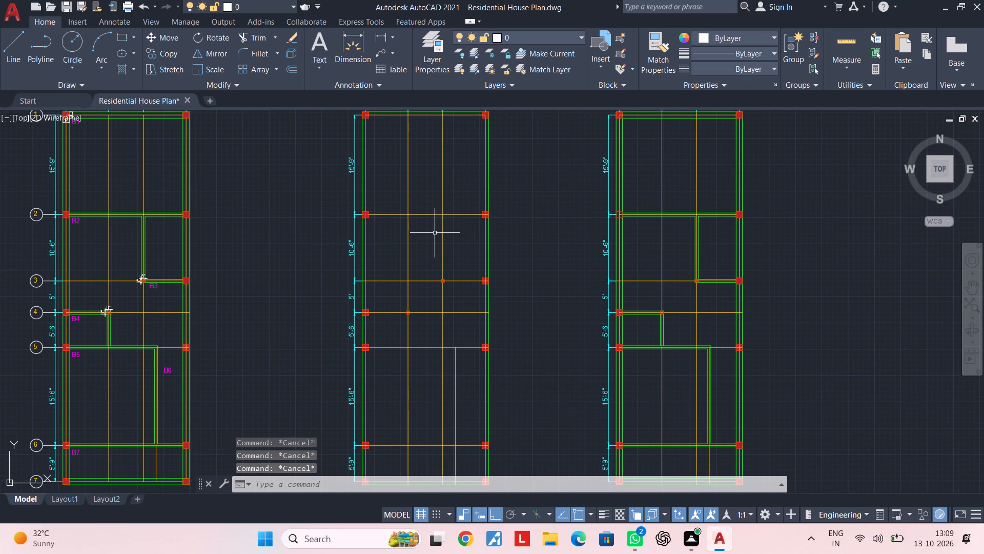
{"action": "key", "text": "Escape"}
{"action": "key", "text": "Escape"}
{"action": "middle_click_drag", "start_coordinate": [438, 270], "coordinate": [428, 214]}
{"action": "key", "text": "Escape"}
{"action": "key", "text": "Escape"}
{"action": "key", "text": "Escape"}
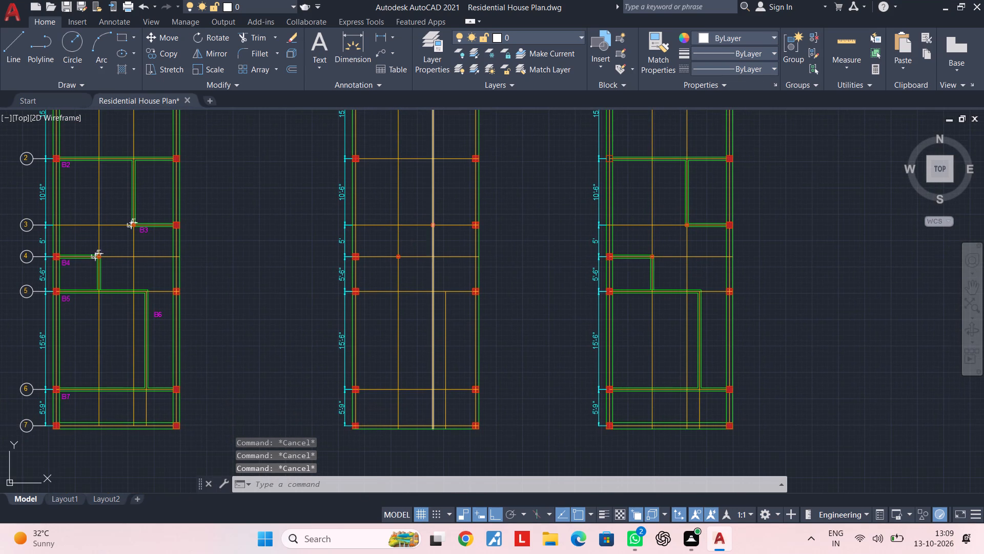
Delete the short vertical centreline running from the fifth row to the bottom beam line in the stripped middle plan.
{"action": "left_click", "coordinate": [442, 355]}
{"action": "left_click", "coordinate": [447, 355]}
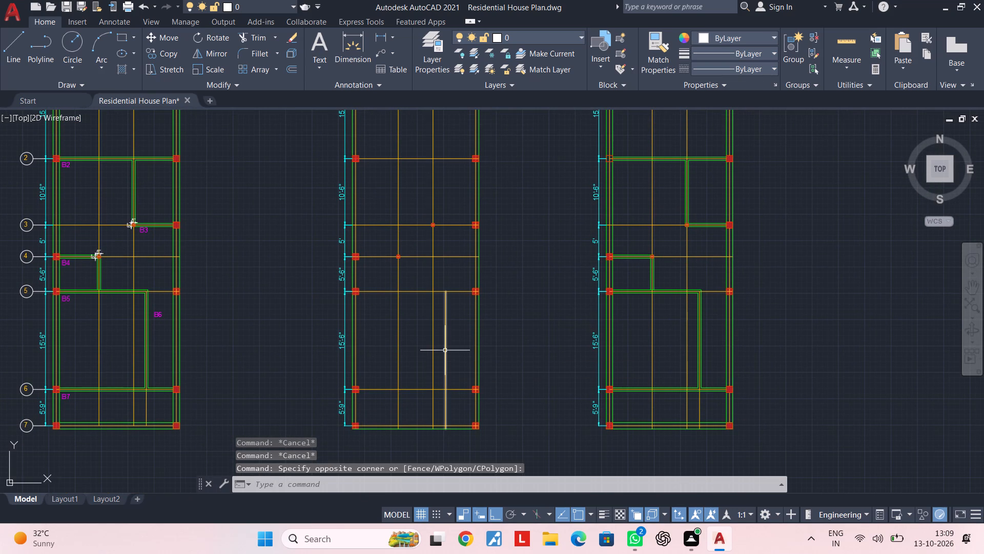
{"action": "left_click", "coordinate": [445, 350]}
{"action": "key", "text": "Delete"}
{"action": "key", "text": "Escape"}
{"action": "key", "text": "Escape"}
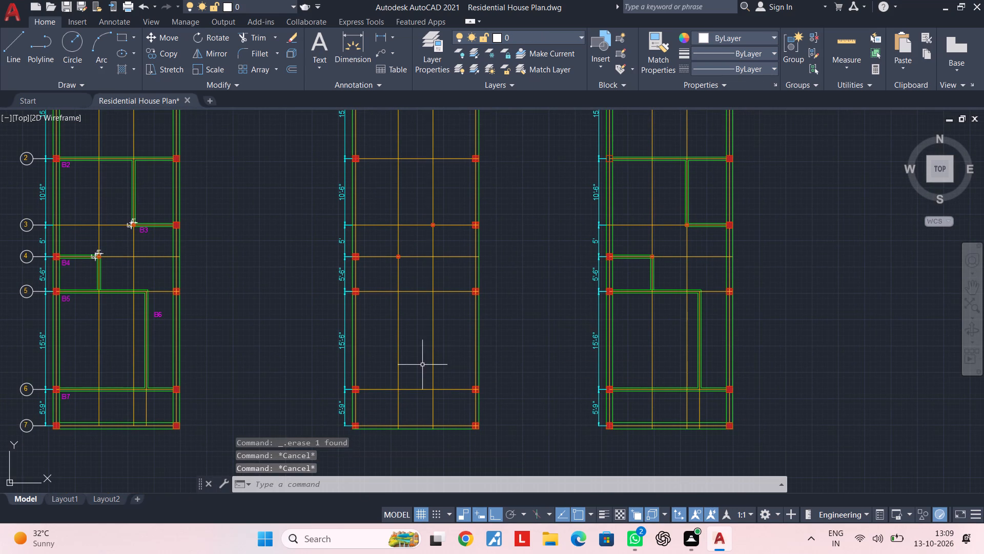
{"action": "middle_click_drag", "start_coordinate": [422, 365], "coordinate": [427, 345]}
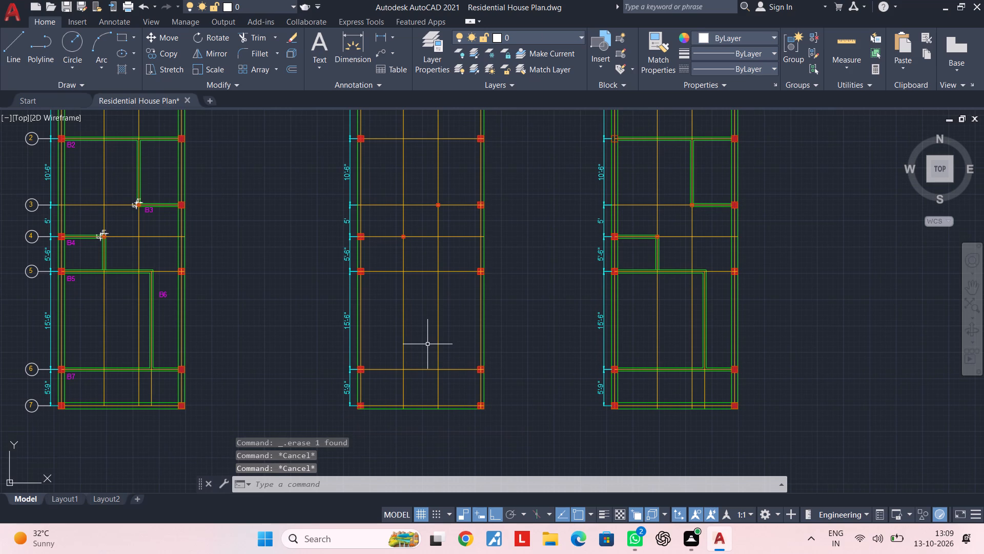
Save the drawing with the stripped middle plan.
{"action": "key", "text": "Escape"}
{"action": "key", "text": "Escape"}
{"action": "key", "text": "Escape"}
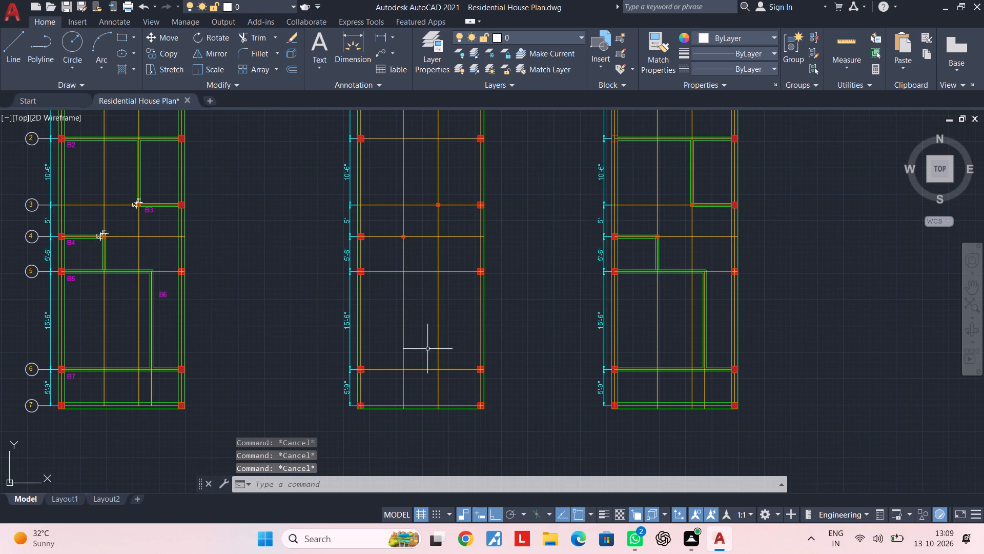
{"action": "middle_click_drag", "start_coordinate": [425, 350], "coordinate": [434, 418]}
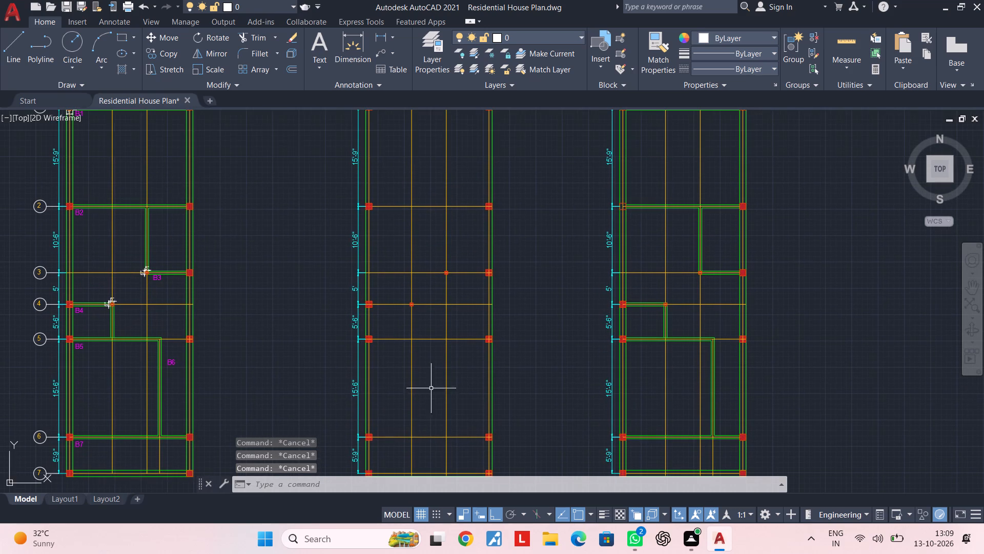
{"action": "middle_click_drag", "start_coordinate": [431, 383], "coordinate": [436, 423]}
{"action": "middle_click_drag", "start_coordinate": [435, 377], "coordinate": [435, 482]}
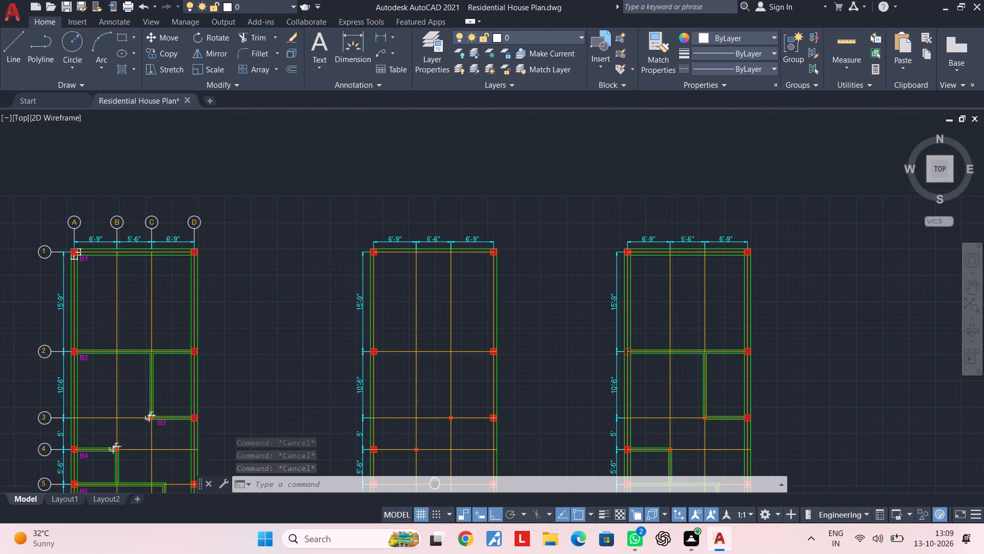
{"action": "middle_click_drag", "start_coordinate": [435, 482], "coordinate": [434, 482]}
{"action": "scroll", "coordinate": [418, 303], "scroll_direction": "up", "scroll_amount": 2}
{"action": "middle_click_drag", "start_coordinate": [419, 305], "coordinate": [415, 353]}
{"action": "key", "text": "ctrl+s"}
{"action": "key", "text": "ctrl+s"}
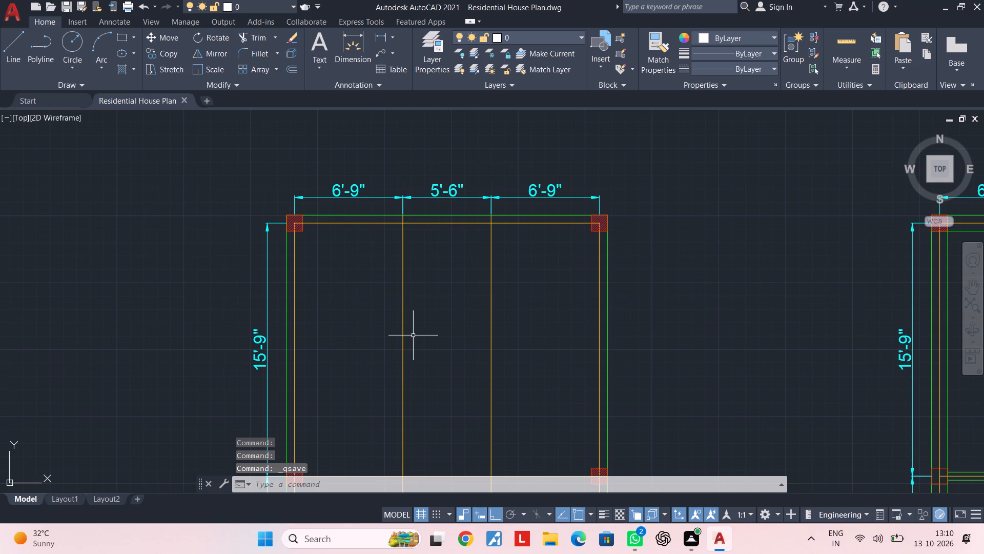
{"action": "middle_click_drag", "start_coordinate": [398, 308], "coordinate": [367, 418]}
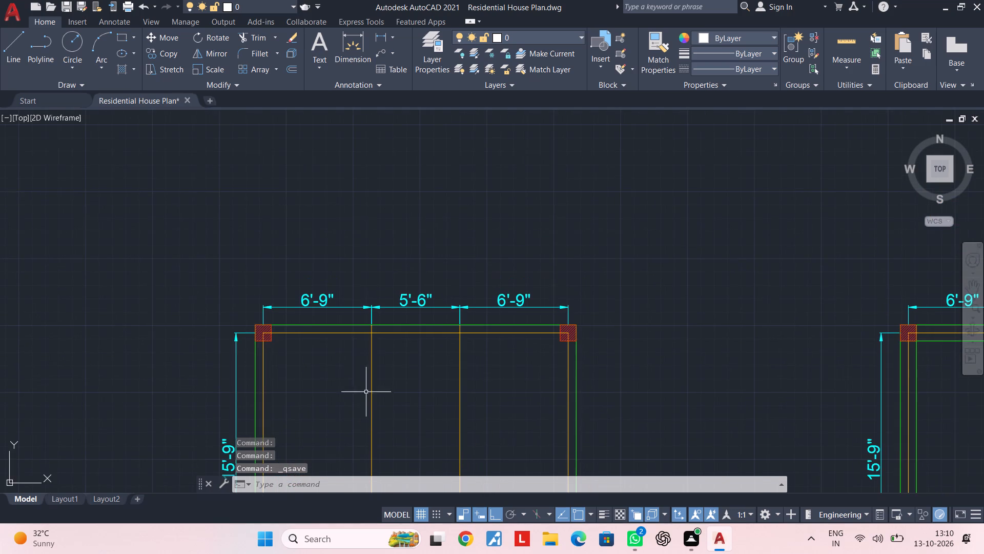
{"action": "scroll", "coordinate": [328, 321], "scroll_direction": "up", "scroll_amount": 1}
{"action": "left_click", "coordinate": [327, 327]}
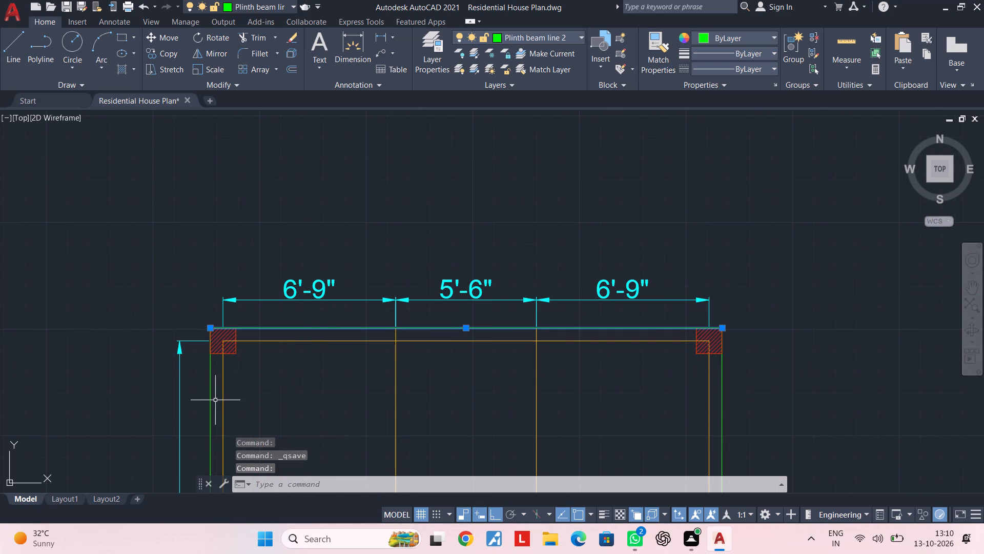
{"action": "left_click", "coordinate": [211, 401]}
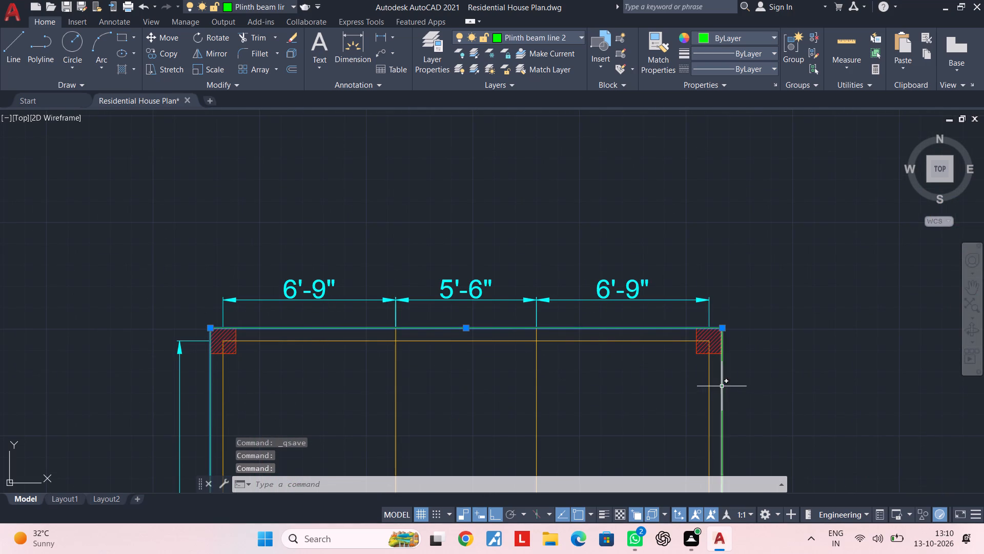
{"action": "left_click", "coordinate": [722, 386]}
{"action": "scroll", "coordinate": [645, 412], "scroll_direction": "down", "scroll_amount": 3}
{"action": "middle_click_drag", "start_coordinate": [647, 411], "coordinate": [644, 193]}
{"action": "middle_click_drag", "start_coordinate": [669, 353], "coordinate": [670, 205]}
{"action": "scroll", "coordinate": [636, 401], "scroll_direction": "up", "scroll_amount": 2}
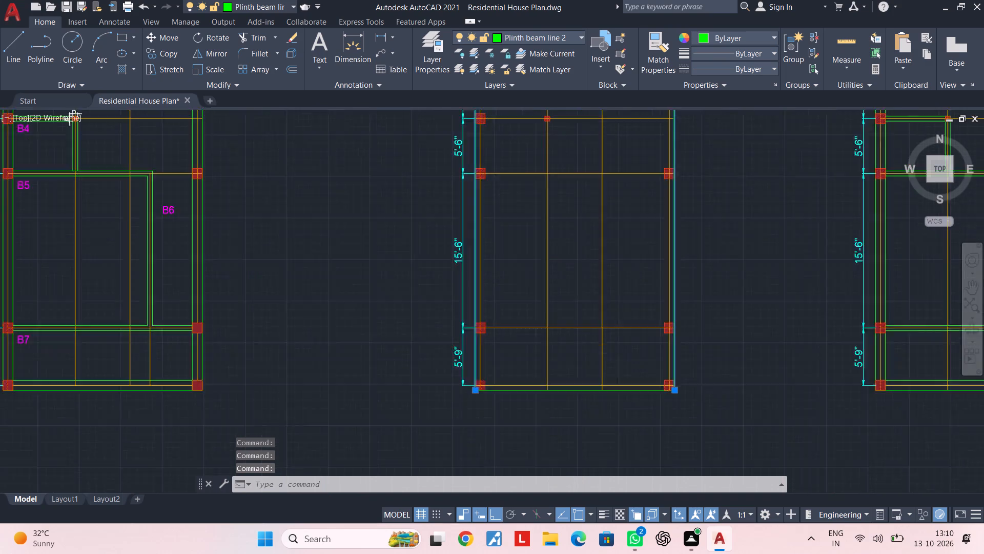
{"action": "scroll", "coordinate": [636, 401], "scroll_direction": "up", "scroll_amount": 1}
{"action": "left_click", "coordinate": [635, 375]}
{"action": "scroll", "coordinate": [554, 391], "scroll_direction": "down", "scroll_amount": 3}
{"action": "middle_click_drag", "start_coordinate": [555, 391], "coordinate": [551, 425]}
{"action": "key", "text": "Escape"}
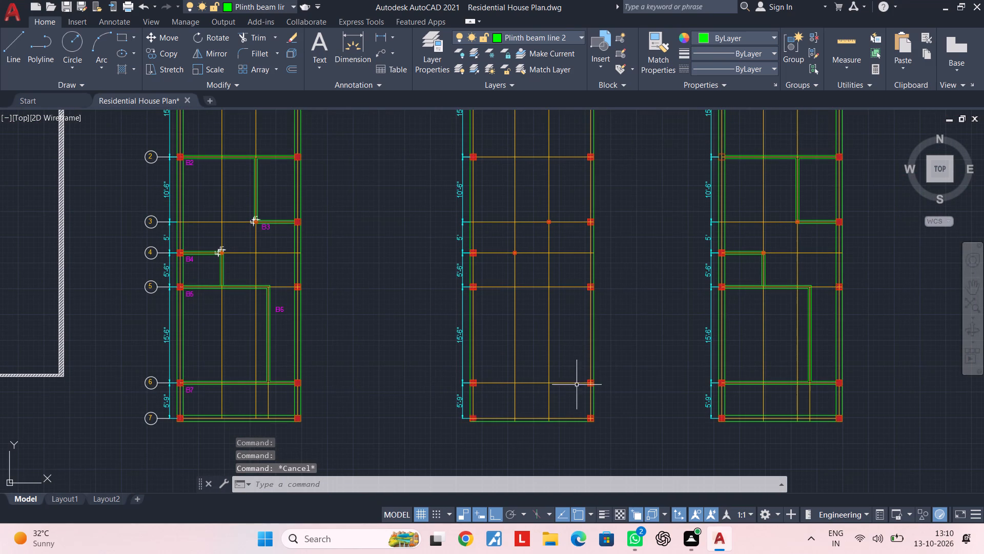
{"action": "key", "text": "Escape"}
Create a new layer named FOOTING LINE with index colour 152.
{"action": "left_click", "coordinate": [432, 49]}
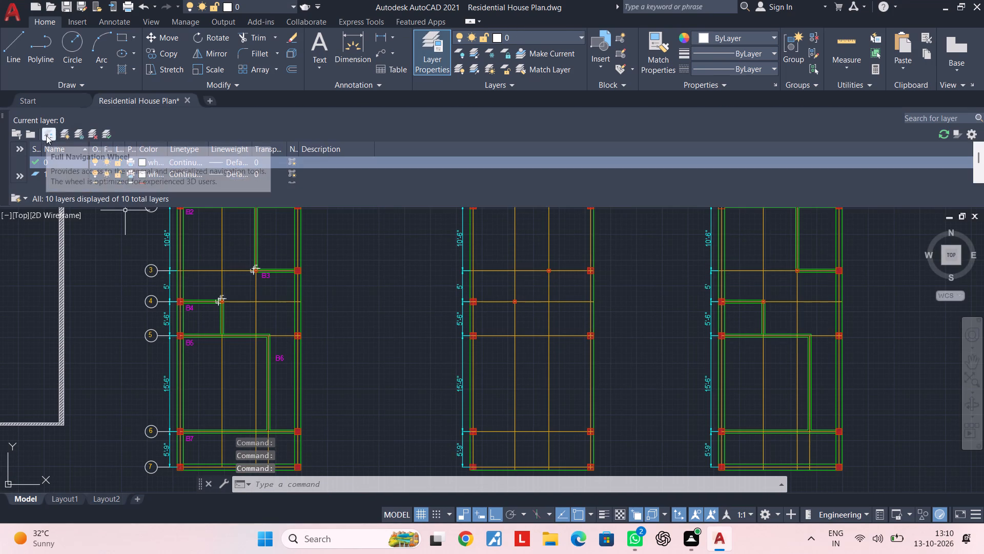
{"action": "left_click", "coordinate": [66, 136]}
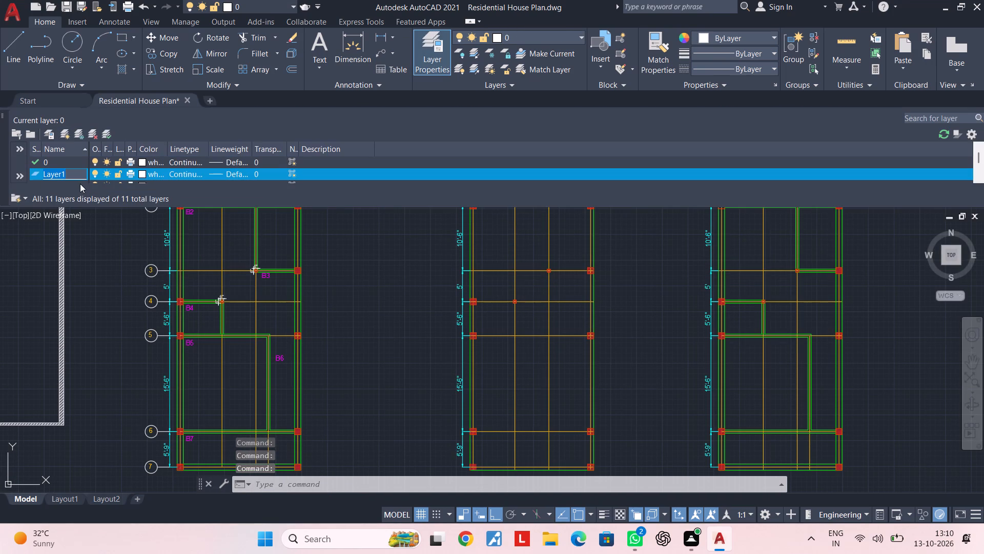
{"action": "key", "text": "BackSpace"}
{"action": "type", "text": "FOOTING LIM"}
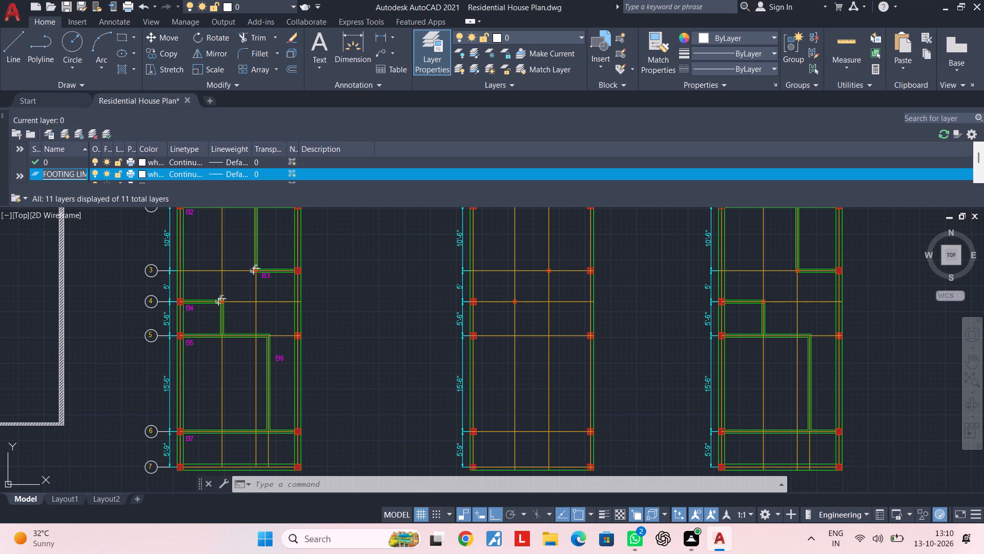
{"action": "key", "text": "BackSpace"}
{"action": "type", "text": "NE"}
{"action": "left_click", "coordinate": [141, 175]}
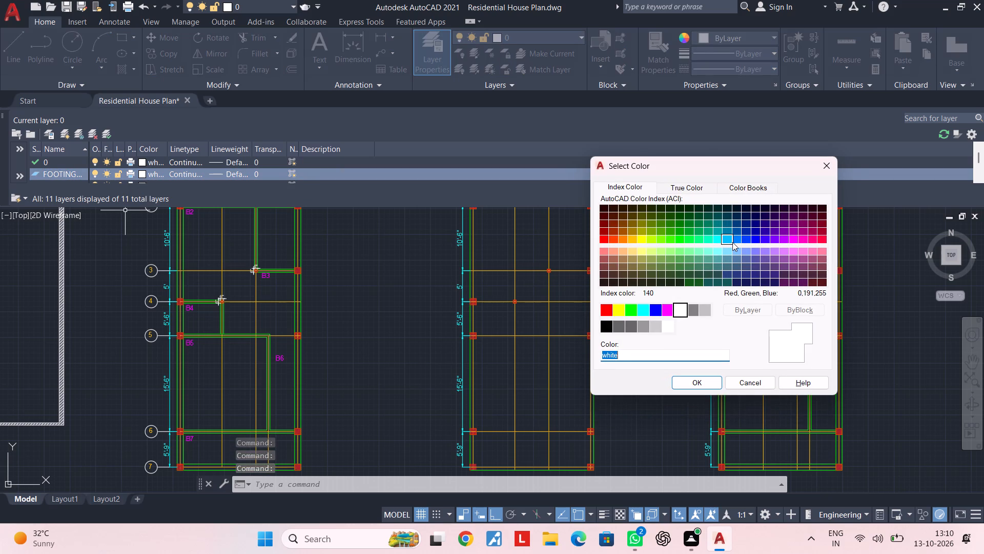
{"action": "left_click", "coordinate": [736, 230]}
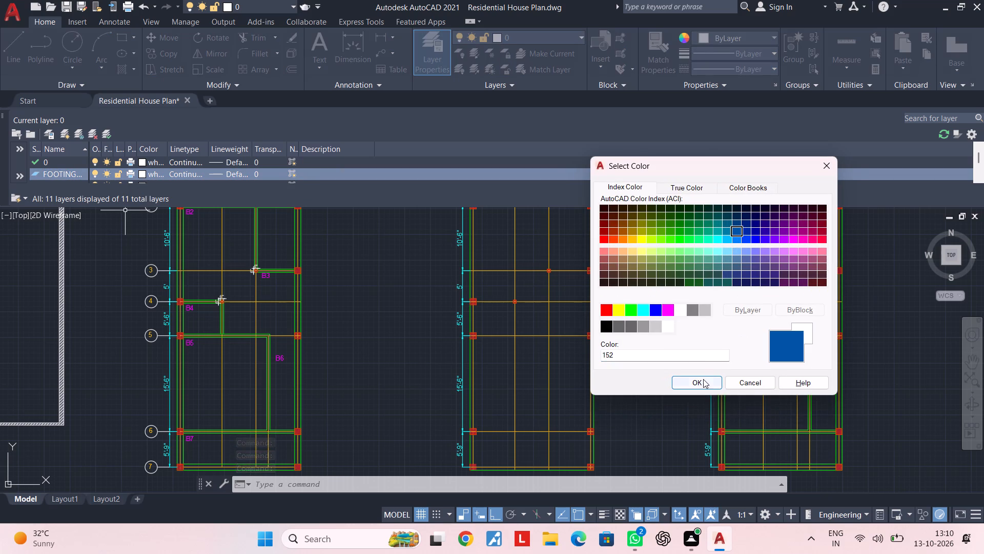
{"action": "left_click", "coordinate": [703, 379]}
{"action": "middle_click_drag", "start_coordinate": [651, 383], "coordinate": [557, 401]}
{"action": "key", "text": "Escape"}
{"action": "key", "text": "Escape"}
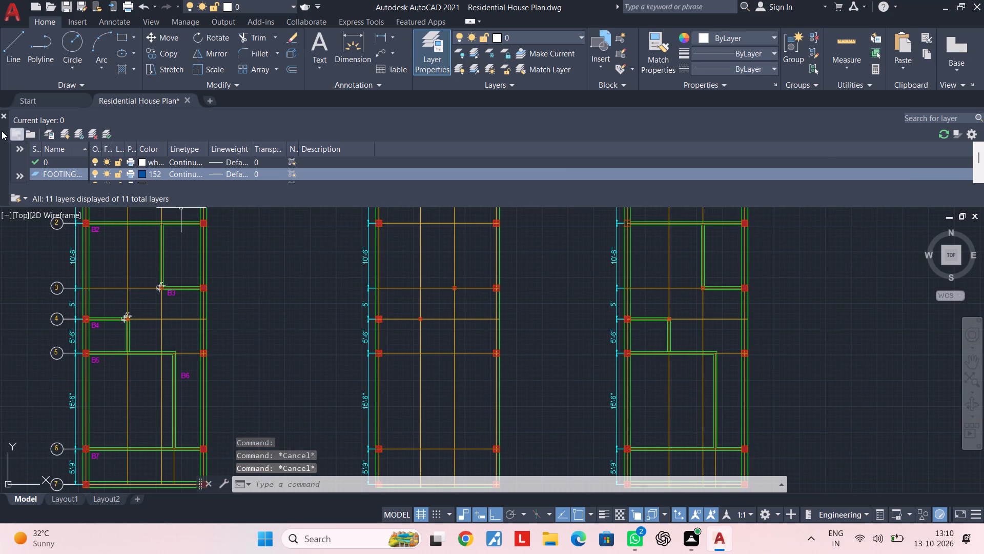
{"action": "left_click", "coordinate": [0, 115]}
Move the four outer plinth beam lines of the stripped middle plan onto the FOOTING LINE layer.
{"action": "scroll", "coordinate": [511, 331], "scroll_direction": "up", "scroll_amount": 2}
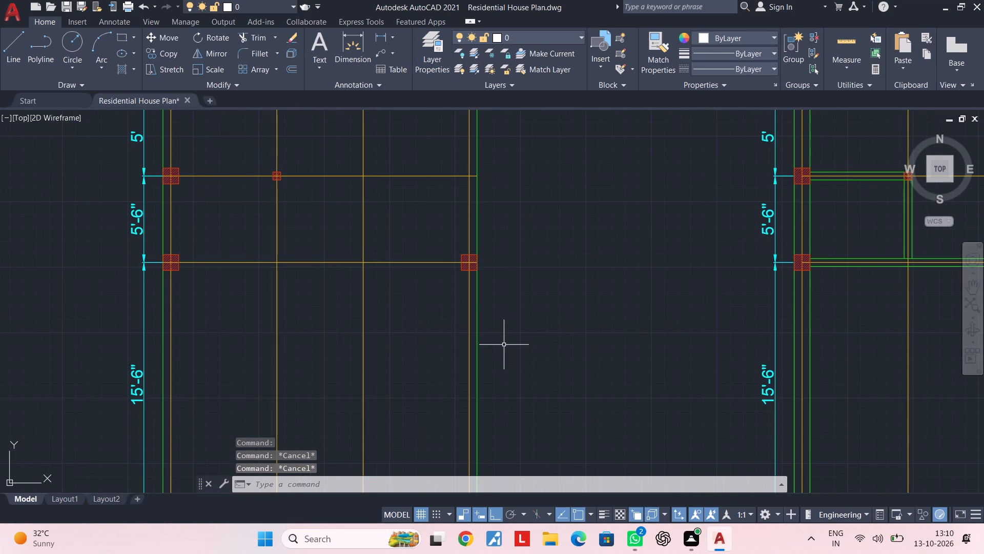
{"action": "left_click", "coordinate": [478, 347]}
{"action": "scroll", "coordinate": [530, 383], "scroll_direction": "down", "scroll_amount": 2}
{"action": "middle_click_drag", "start_coordinate": [534, 382], "coordinate": [555, 260]}
{"action": "scroll", "coordinate": [517, 372], "scroll_direction": "up", "scroll_amount": 1}
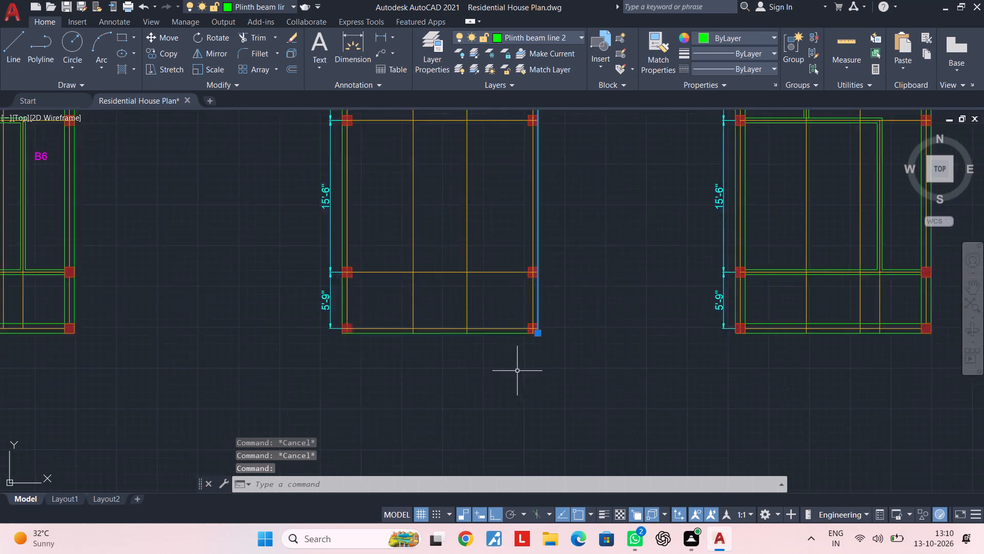
{"action": "scroll", "coordinate": [517, 370], "scroll_direction": "up", "scroll_amount": 1}
{"action": "left_click", "coordinate": [506, 313]}
{"action": "middle_click_drag", "start_coordinate": [422, 345], "coordinate": [577, 512]}
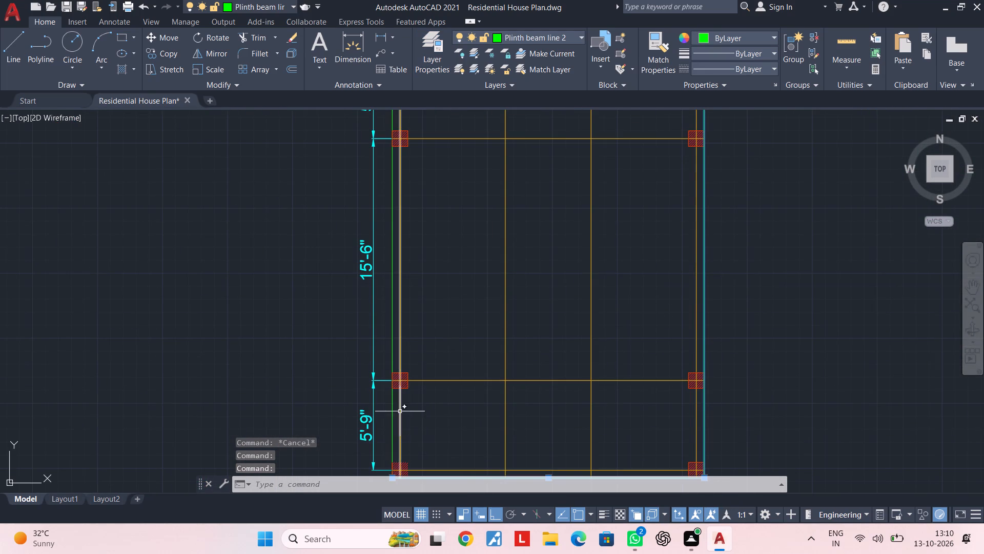
{"action": "left_click", "coordinate": [392, 413]}
{"action": "middle_click_drag", "start_coordinate": [444, 289], "coordinate": [448, 517]}
{"action": "scroll", "coordinate": [439, 429], "scroll_direction": "down", "scroll_amount": 2}
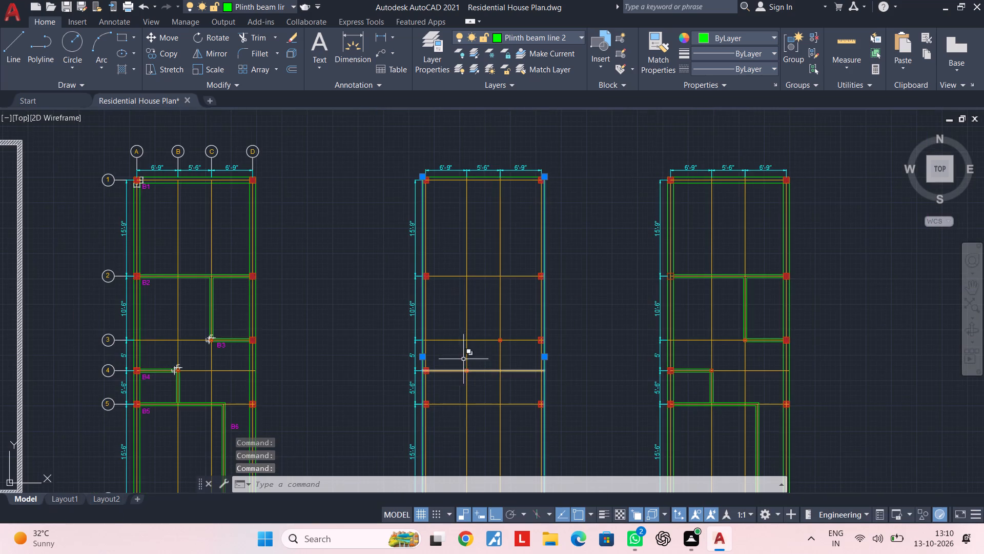
{"action": "scroll", "coordinate": [461, 320], "scroll_direction": "down", "scroll_amount": 1}
{"action": "middle_click_drag", "start_coordinate": [461, 320], "coordinate": [448, 394]}
{"action": "scroll", "coordinate": [479, 267], "scroll_direction": "up", "scroll_amount": 3}
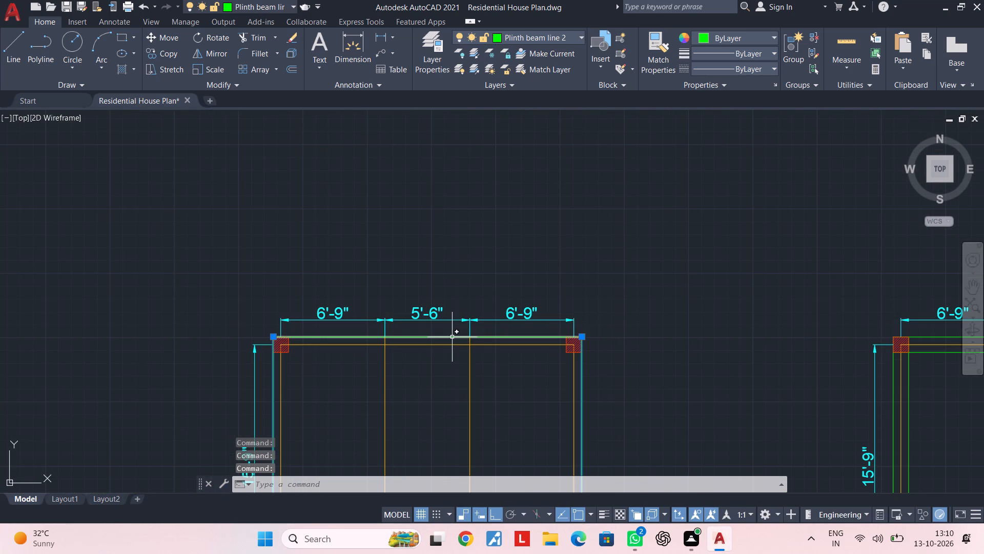
{"action": "left_click", "coordinate": [452, 337]}
{"action": "left_click", "coordinate": [528, 38]}
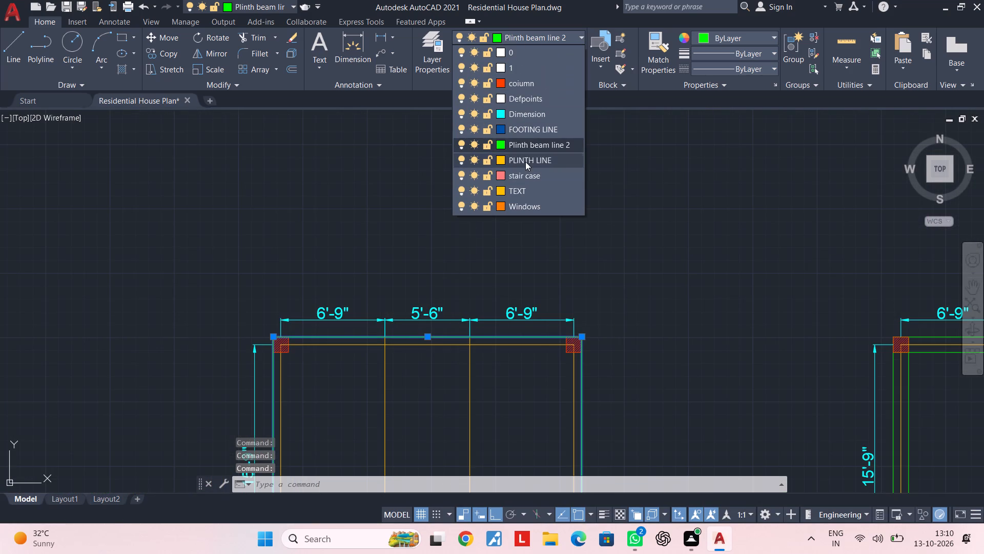
{"action": "left_click", "coordinate": [520, 135]}
{"action": "key", "text": "Escape"}
{"action": "scroll", "coordinate": [624, 335], "scroll_direction": "down", "scroll_amount": 1}
{"action": "middle_click_drag", "start_coordinate": [626, 334], "coordinate": [593, 177]}
{"action": "key", "text": "Escape"}
{"action": "scroll", "coordinate": [603, 284], "scroll_direction": "down", "scroll_amount": 1}
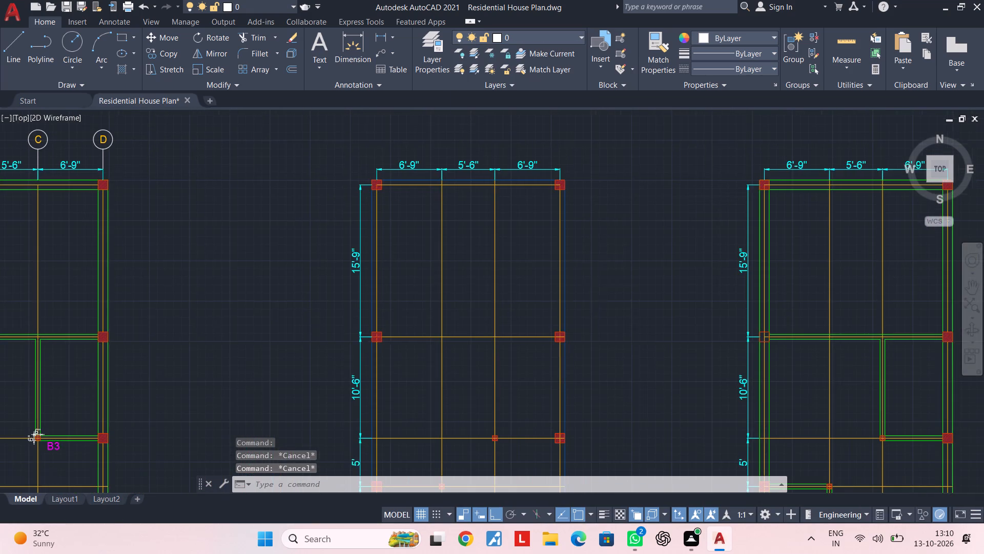
{"action": "key", "text": "Escape"}
{"action": "middle_click_drag", "start_coordinate": [602, 274], "coordinate": [582, 186]}
{"action": "key", "text": "Escape"}
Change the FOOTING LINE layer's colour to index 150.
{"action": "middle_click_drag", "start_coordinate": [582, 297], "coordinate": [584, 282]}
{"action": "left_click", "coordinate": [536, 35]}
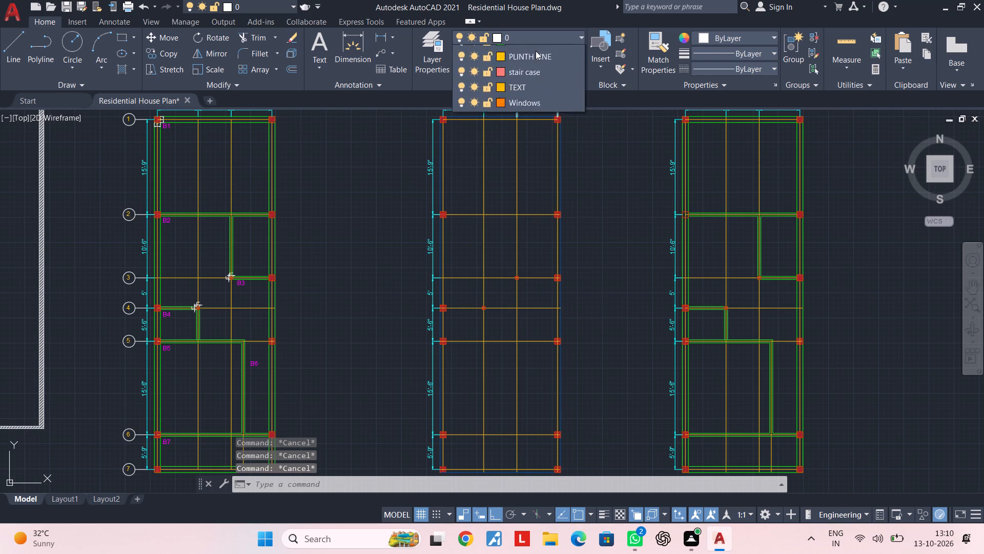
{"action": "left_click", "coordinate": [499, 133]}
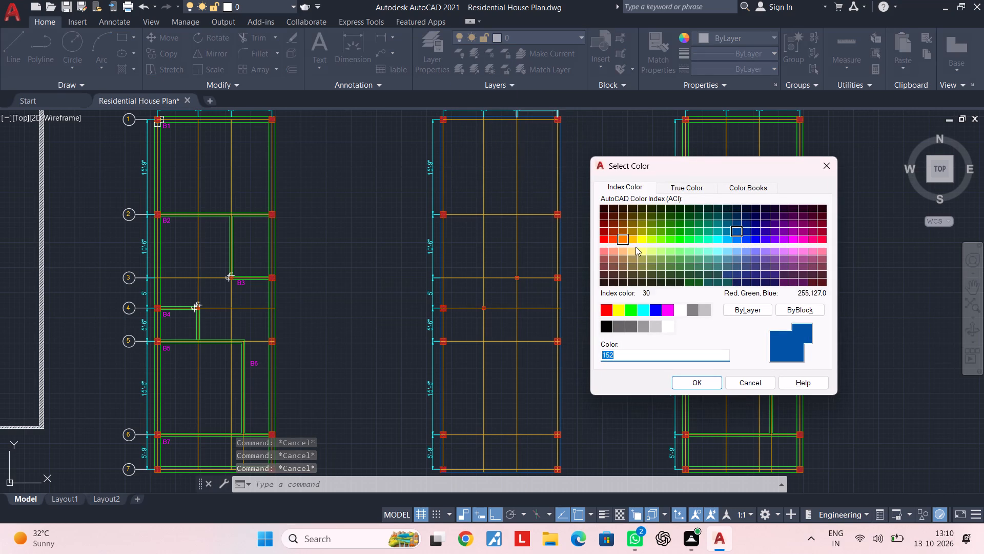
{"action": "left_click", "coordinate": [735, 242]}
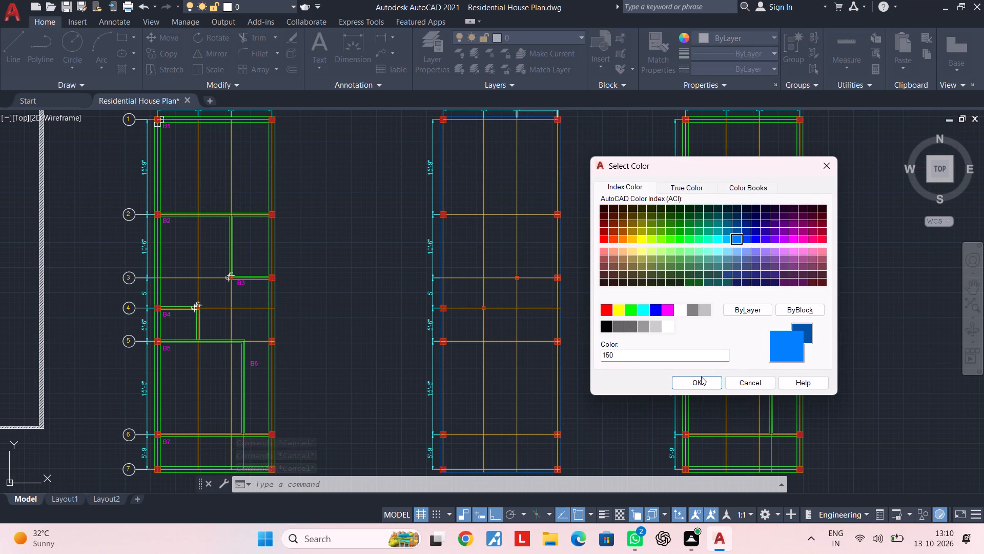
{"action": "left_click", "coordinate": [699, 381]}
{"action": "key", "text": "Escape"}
Make FOOTING LINE the current layer.
{"action": "scroll", "coordinate": [575, 315], "scroll_direction": "up", "scroll_amount": 3}
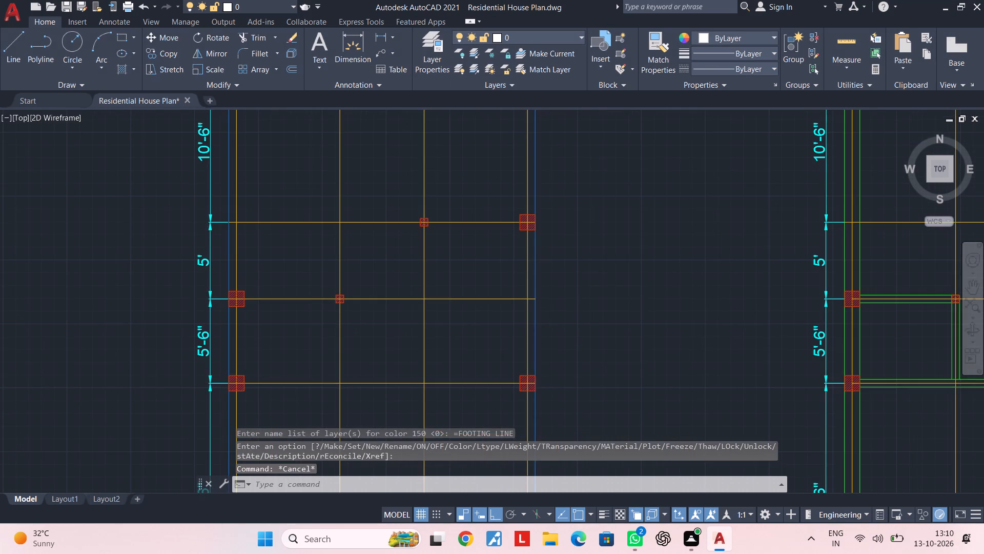
{"action": "scroll", "coordinate": [575, 315], "scroll_direction": "down", "scroll_amount": 4}
{"action": "middle_click_drag", "start_coordinate": [575, 315], "coordinate": [578, 341]}
{"action": "scroll", "coordinate": [572, 334], "scroll_direction": "up", "scroll_amount": 2}
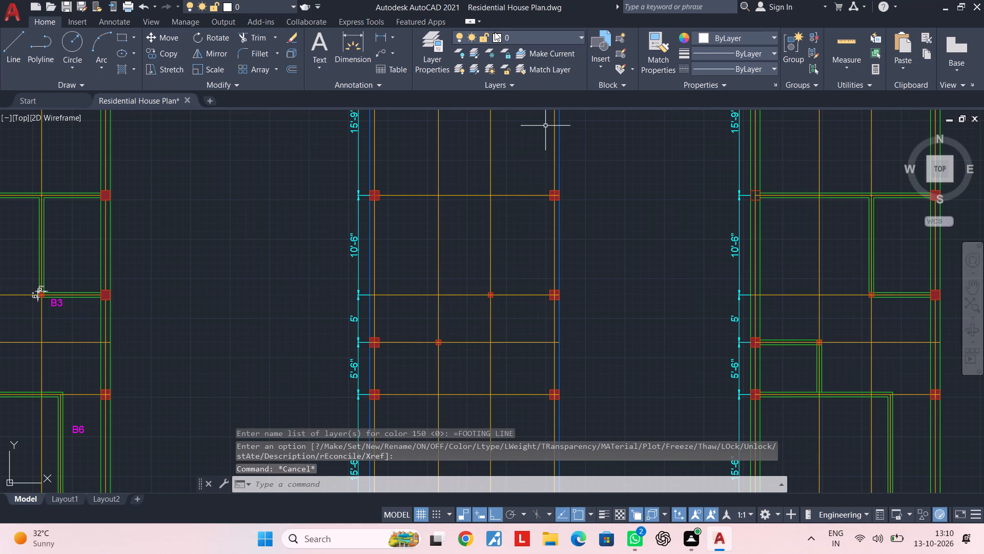
{"action": "left_click", "coordinate": [497, 33]}
{"action": "left_click", "coordinate": [519, 126]}
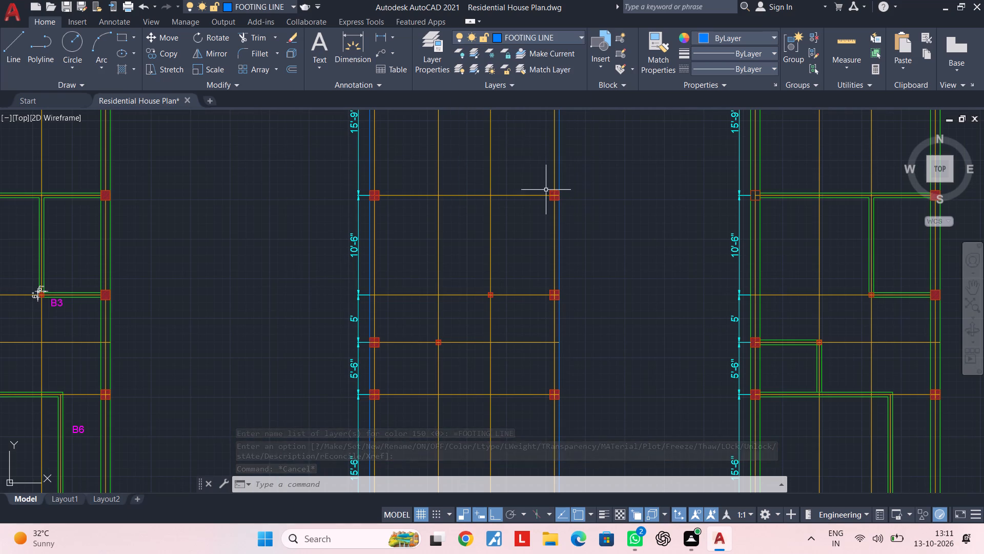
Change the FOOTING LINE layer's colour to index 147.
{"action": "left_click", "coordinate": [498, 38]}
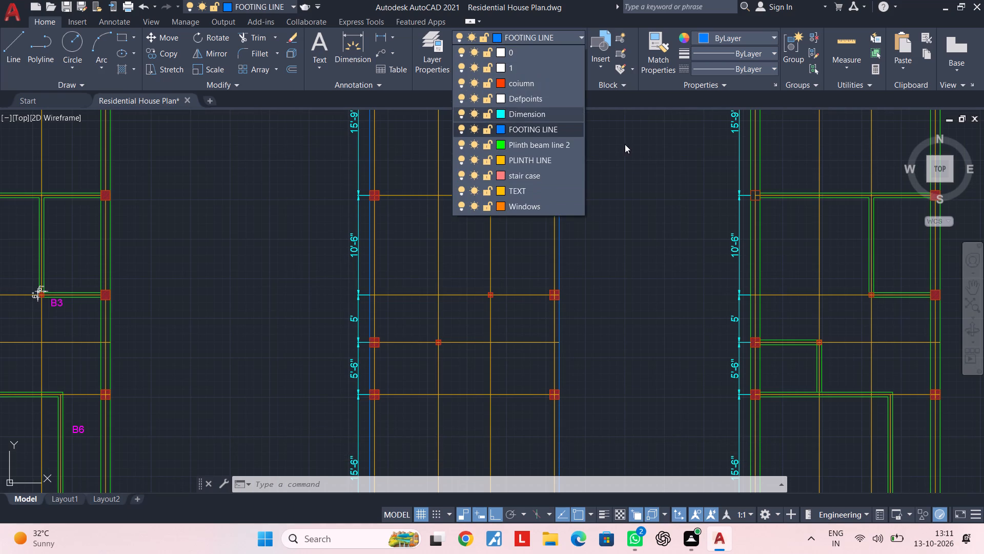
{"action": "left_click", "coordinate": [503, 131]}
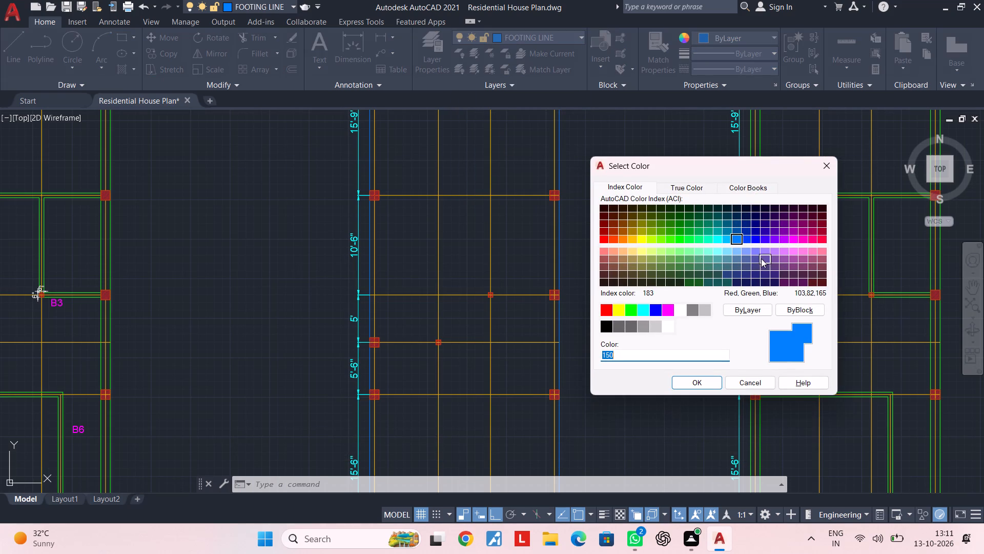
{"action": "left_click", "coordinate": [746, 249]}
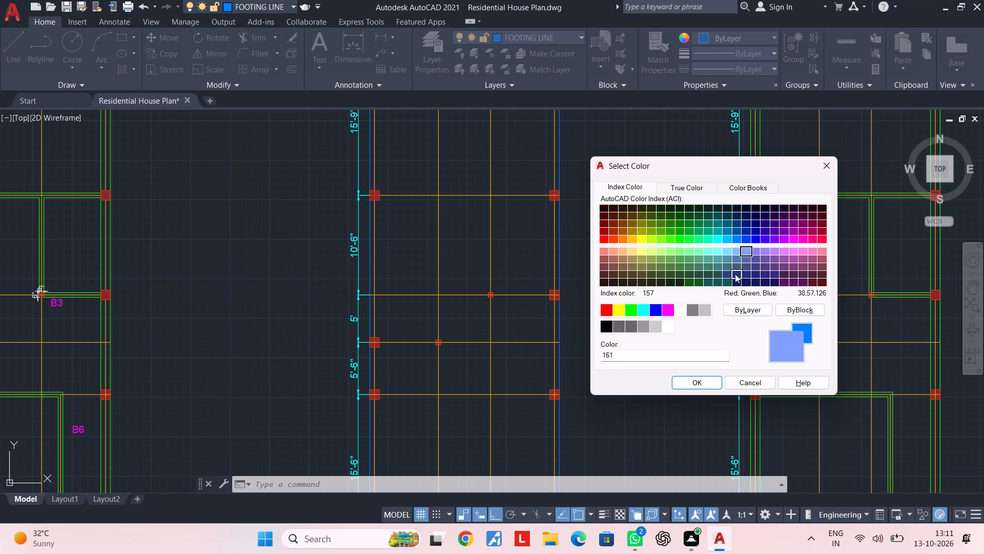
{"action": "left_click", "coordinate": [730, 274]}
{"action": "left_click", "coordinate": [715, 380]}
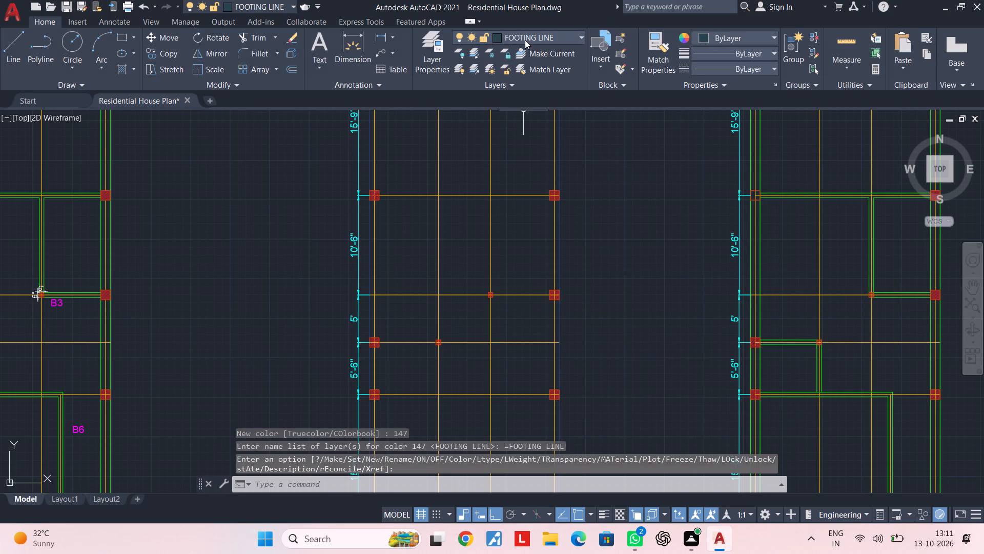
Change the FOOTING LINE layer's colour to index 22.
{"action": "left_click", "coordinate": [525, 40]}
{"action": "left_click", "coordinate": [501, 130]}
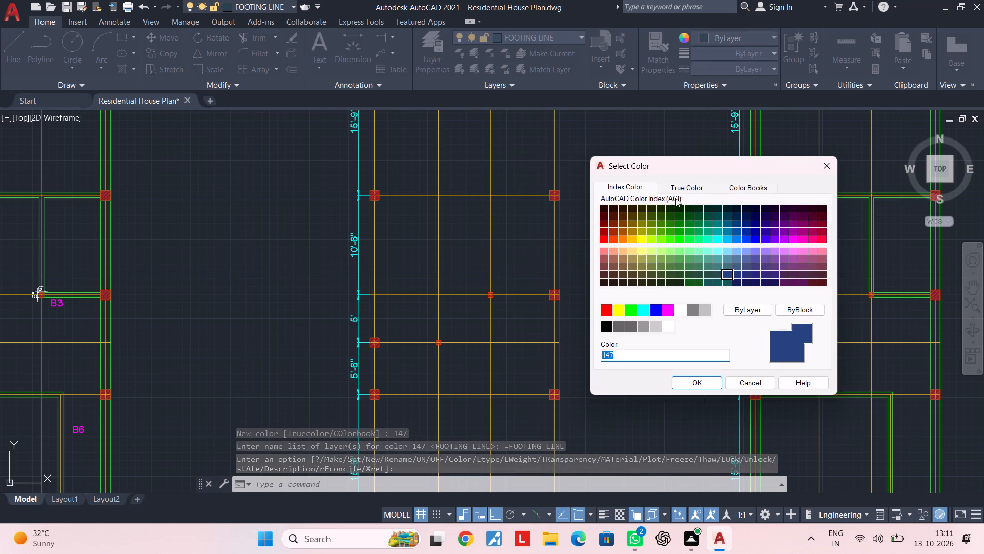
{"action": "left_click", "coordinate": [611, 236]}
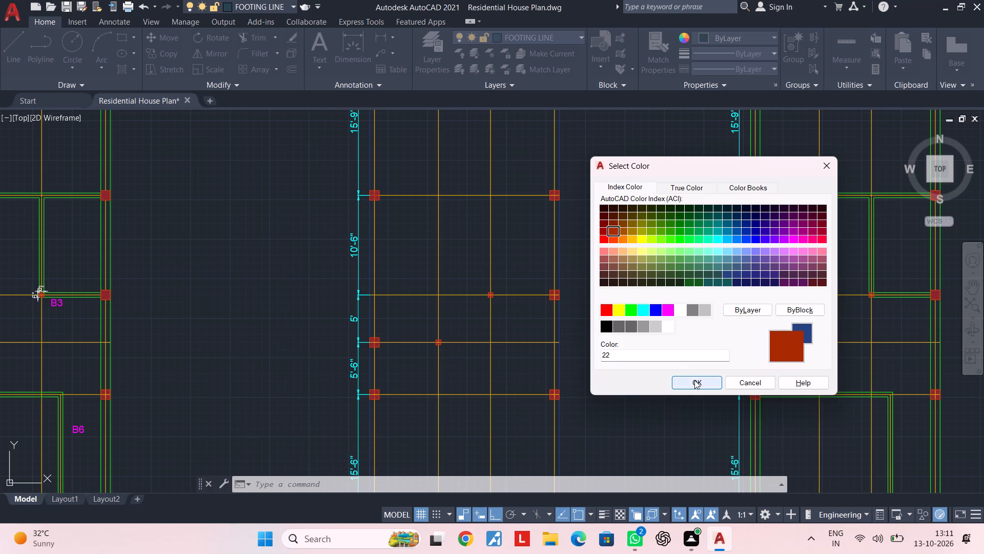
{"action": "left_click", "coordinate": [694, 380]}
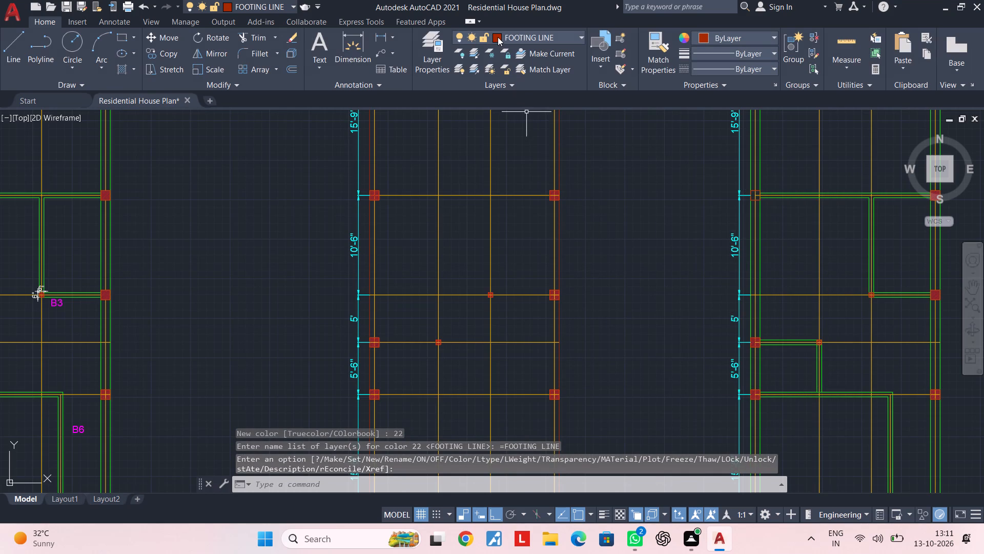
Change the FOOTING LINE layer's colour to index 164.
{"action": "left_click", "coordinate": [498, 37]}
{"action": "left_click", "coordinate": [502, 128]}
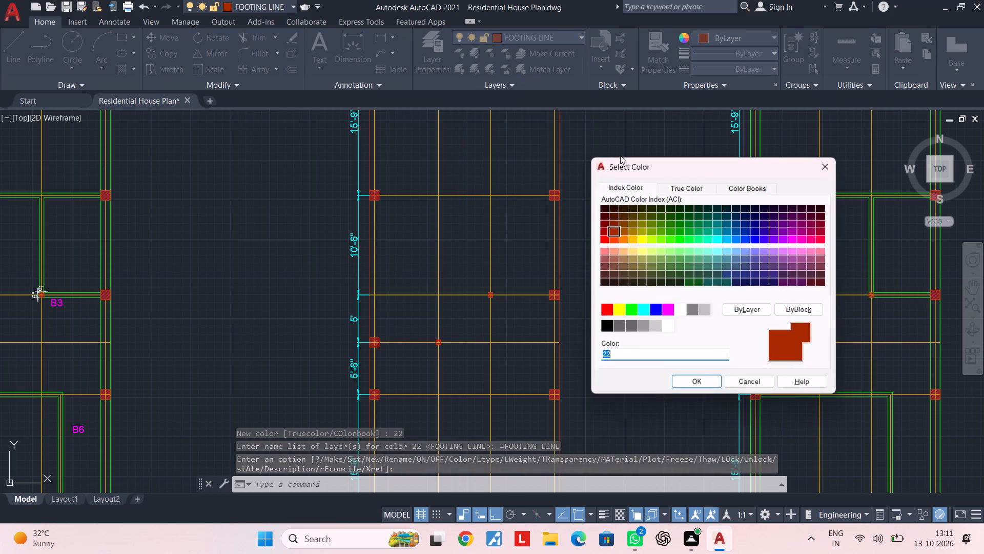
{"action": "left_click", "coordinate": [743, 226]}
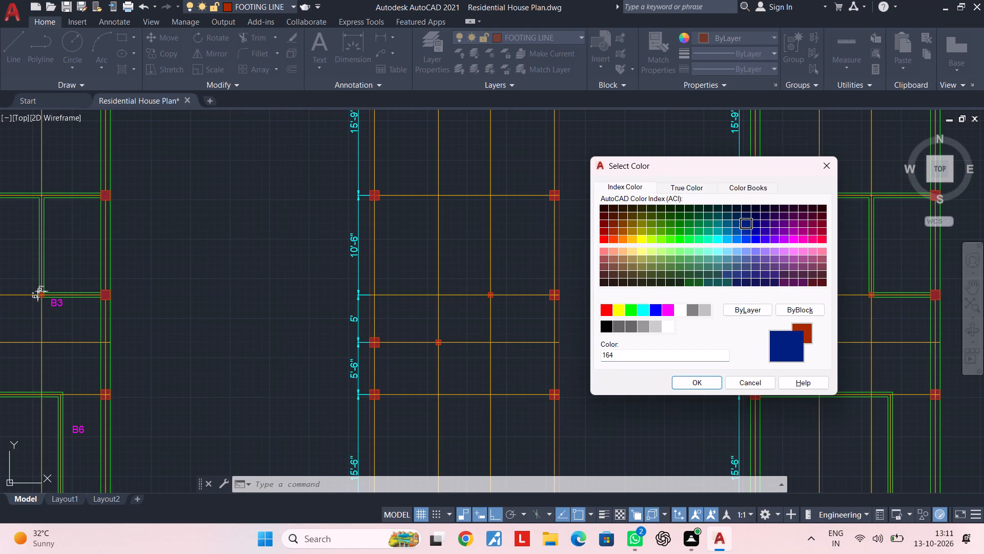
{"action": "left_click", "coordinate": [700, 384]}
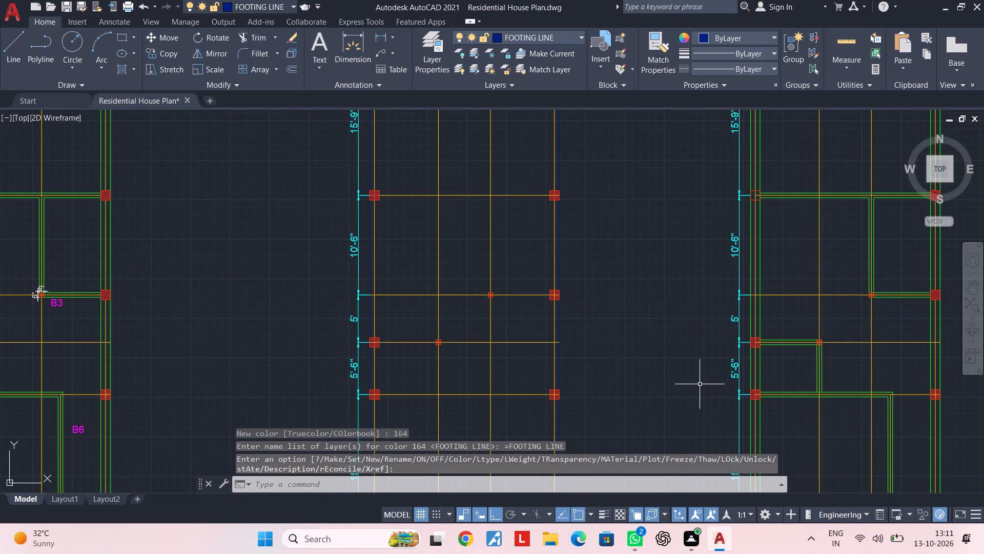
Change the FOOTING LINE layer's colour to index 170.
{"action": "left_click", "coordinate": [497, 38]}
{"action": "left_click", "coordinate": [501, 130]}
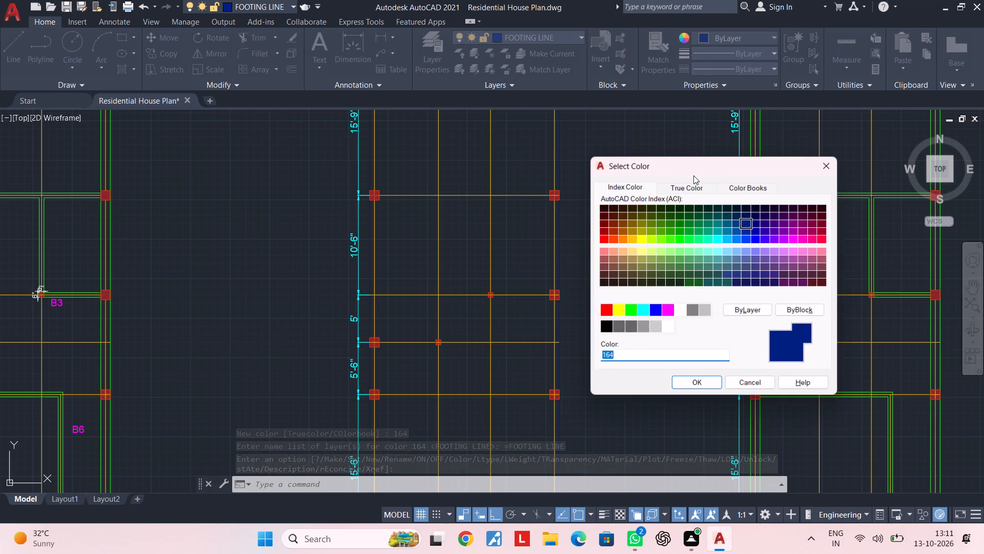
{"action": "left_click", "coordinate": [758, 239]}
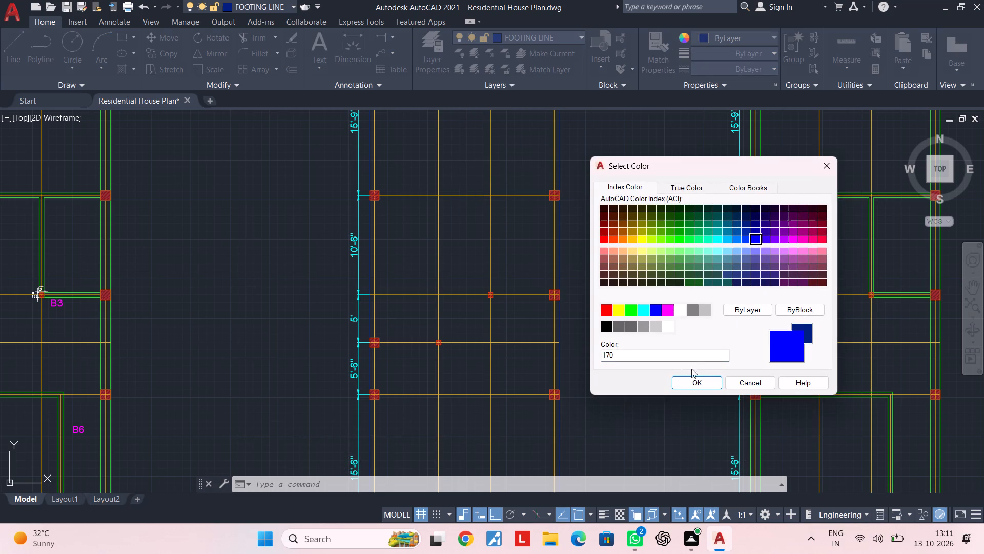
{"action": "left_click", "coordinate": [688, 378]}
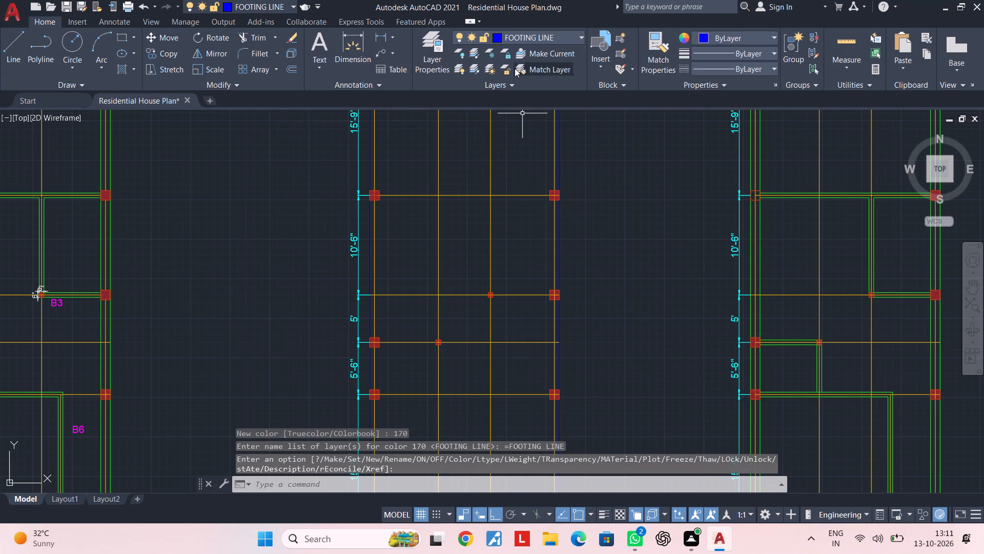
Change the FOOTING LINE layer's colour to index 200.
{"action": "left_click", "coordinate": [499, 39]}
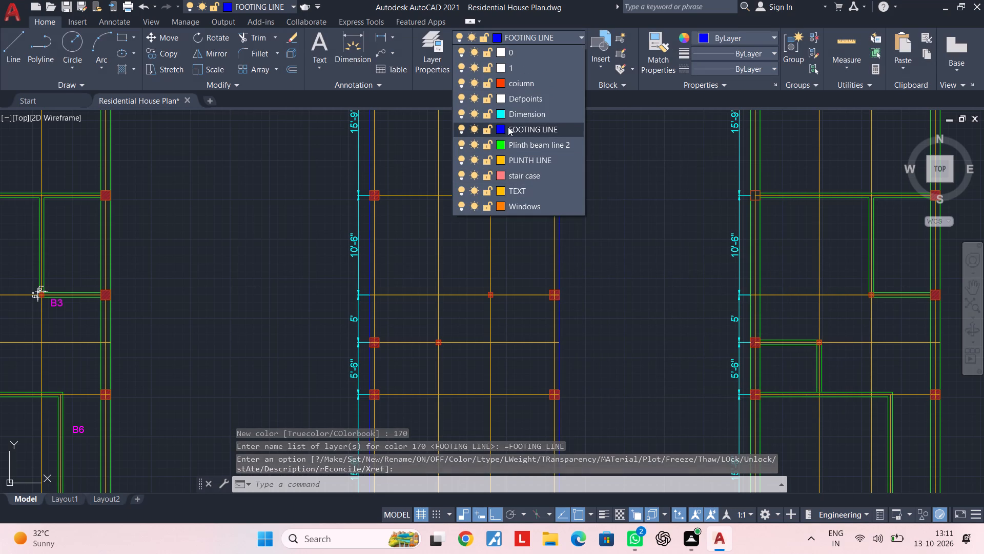
{"action": "left_click", "coordinate": [503, 129]}
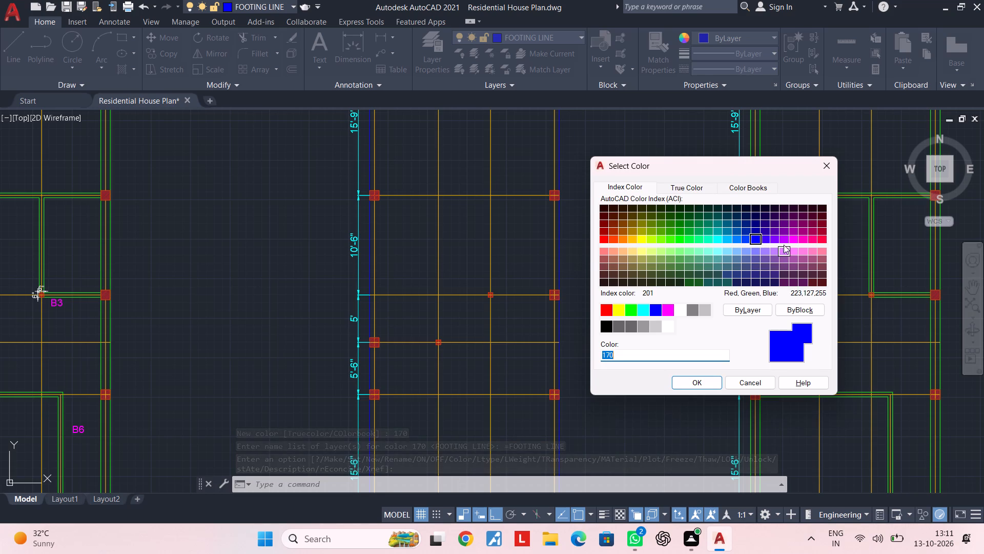
{"action": "left_click", "coordinate": [784, 239]}
{"action": "left_click", "coordinate": [702, 382]}
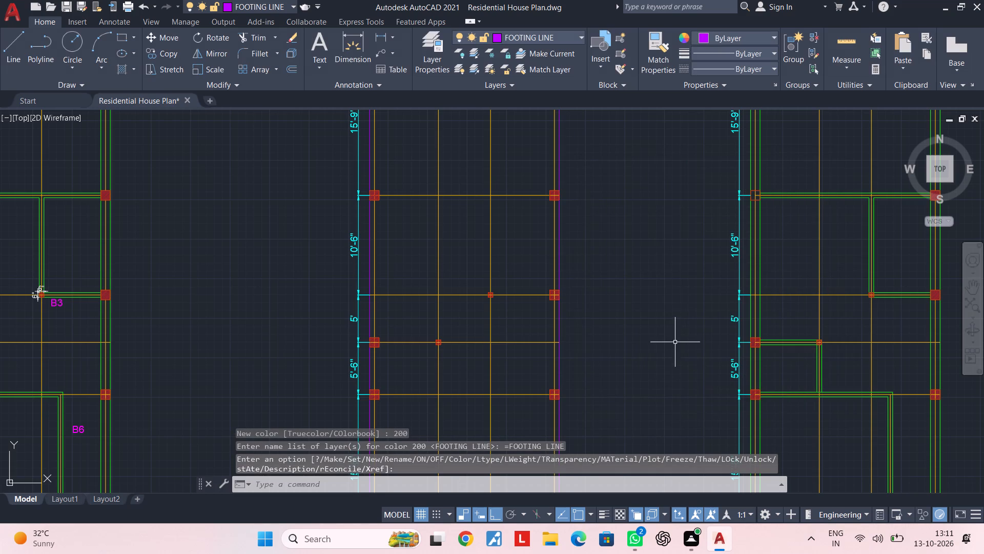
{"action": "key", "text": "Escape"}
{"action": "key", "text": "Escape"}
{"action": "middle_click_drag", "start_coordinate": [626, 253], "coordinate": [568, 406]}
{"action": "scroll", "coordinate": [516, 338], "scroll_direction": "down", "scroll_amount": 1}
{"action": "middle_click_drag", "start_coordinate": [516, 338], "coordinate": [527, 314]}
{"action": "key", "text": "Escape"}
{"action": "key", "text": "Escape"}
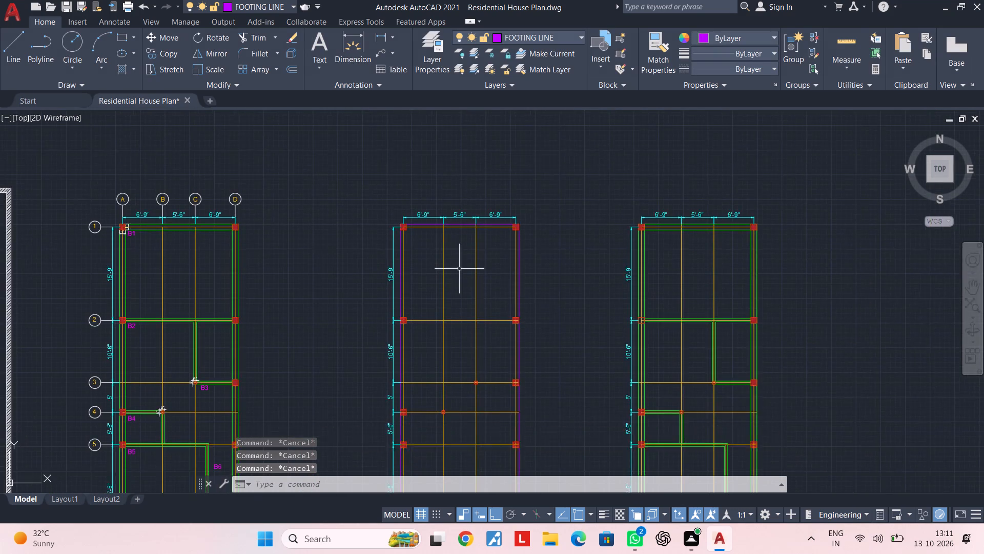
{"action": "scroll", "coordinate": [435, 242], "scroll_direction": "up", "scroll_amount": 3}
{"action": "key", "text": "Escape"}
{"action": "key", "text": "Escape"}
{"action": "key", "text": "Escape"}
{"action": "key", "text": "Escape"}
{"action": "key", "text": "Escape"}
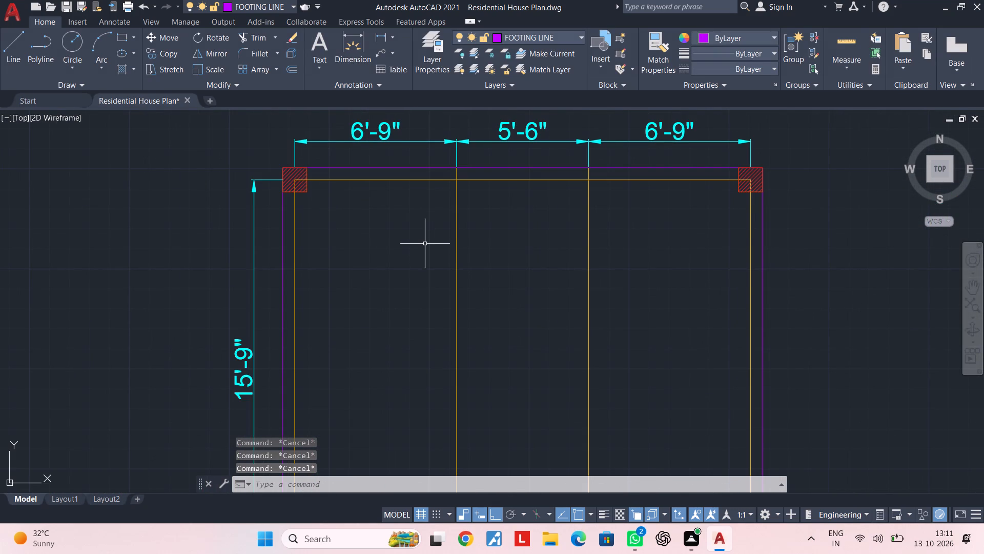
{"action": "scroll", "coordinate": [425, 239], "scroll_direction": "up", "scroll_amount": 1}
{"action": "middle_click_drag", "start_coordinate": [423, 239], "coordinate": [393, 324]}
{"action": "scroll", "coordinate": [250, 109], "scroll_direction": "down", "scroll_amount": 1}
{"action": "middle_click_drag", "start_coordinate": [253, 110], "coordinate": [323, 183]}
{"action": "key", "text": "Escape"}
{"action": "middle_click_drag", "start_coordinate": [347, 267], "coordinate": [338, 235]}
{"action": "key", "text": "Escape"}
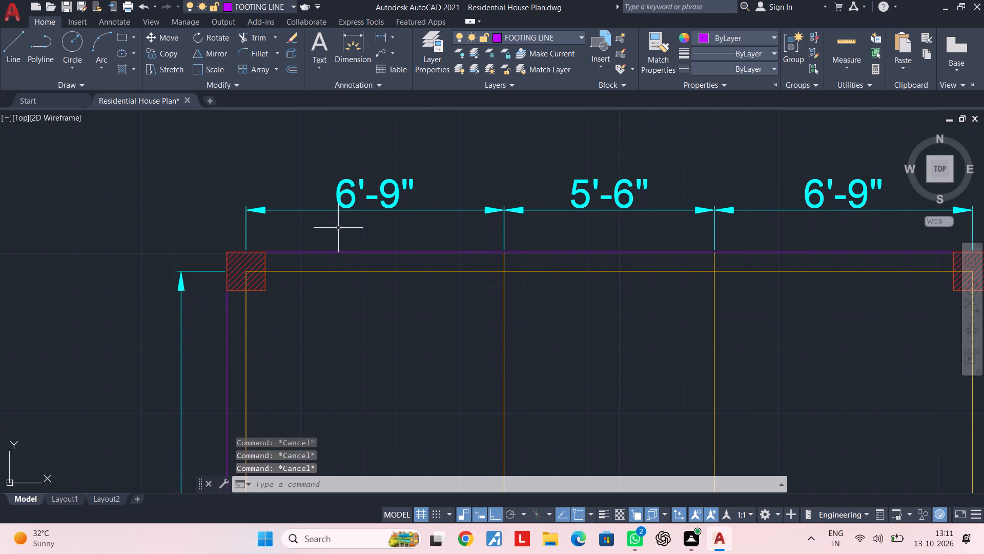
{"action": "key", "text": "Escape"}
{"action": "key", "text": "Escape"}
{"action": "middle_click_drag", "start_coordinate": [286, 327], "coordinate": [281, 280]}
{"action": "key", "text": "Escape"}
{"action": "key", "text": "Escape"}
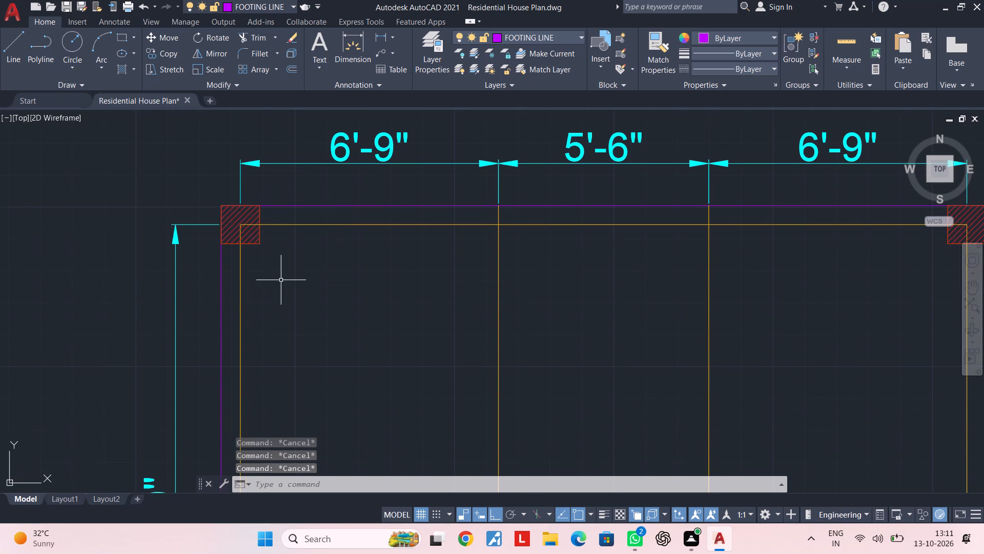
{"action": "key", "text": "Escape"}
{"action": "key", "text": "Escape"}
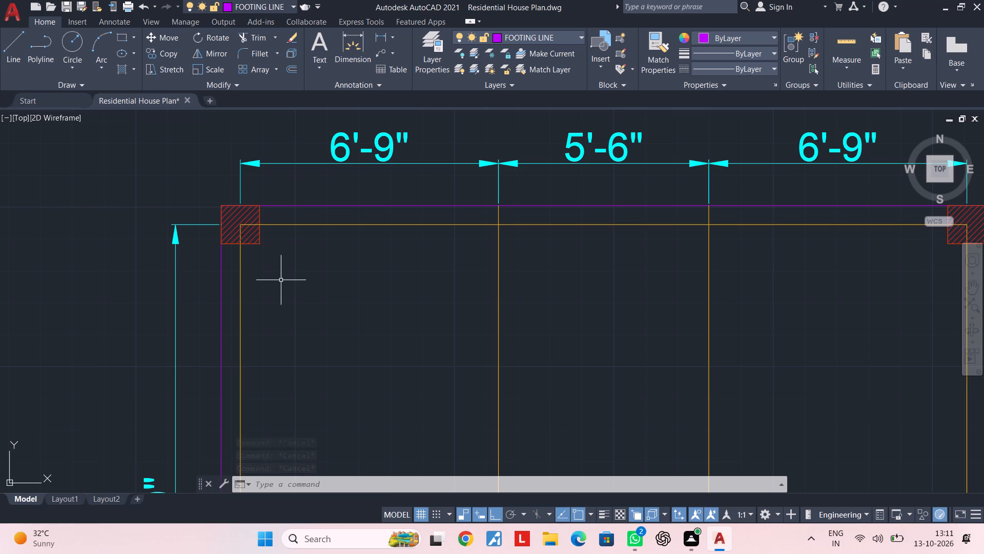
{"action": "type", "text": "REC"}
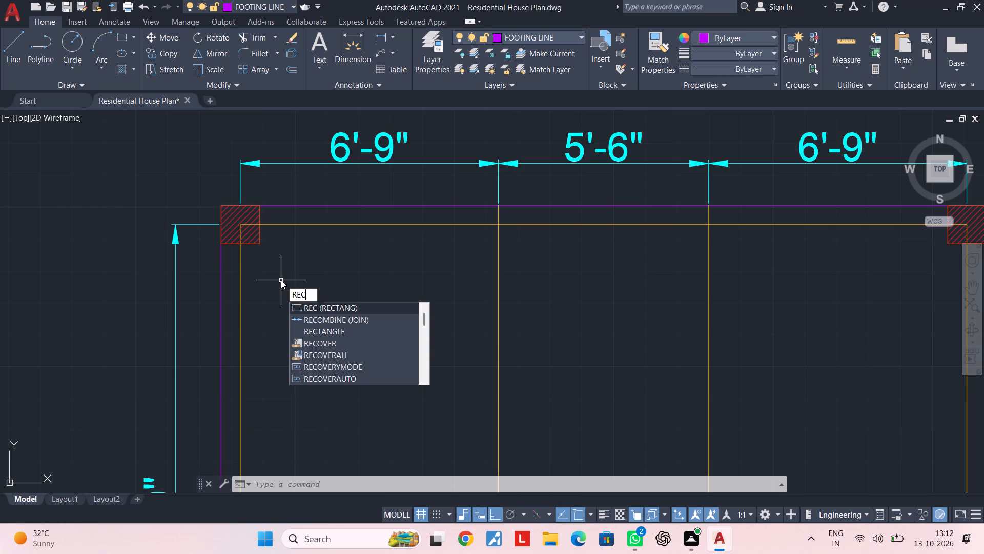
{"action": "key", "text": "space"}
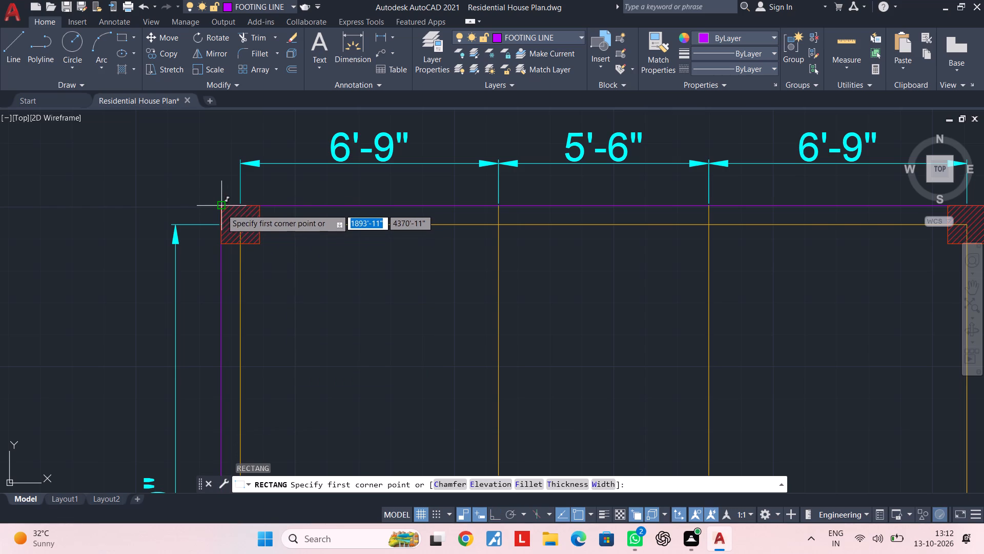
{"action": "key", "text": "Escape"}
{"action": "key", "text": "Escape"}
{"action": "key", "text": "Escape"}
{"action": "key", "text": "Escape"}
On the coiumn layer, draw a 3' by 3' footing rectangle inward from the outer corner of the middle plan's upper-left column.
{"action": "left_click", "coordinate": [542, 38]}
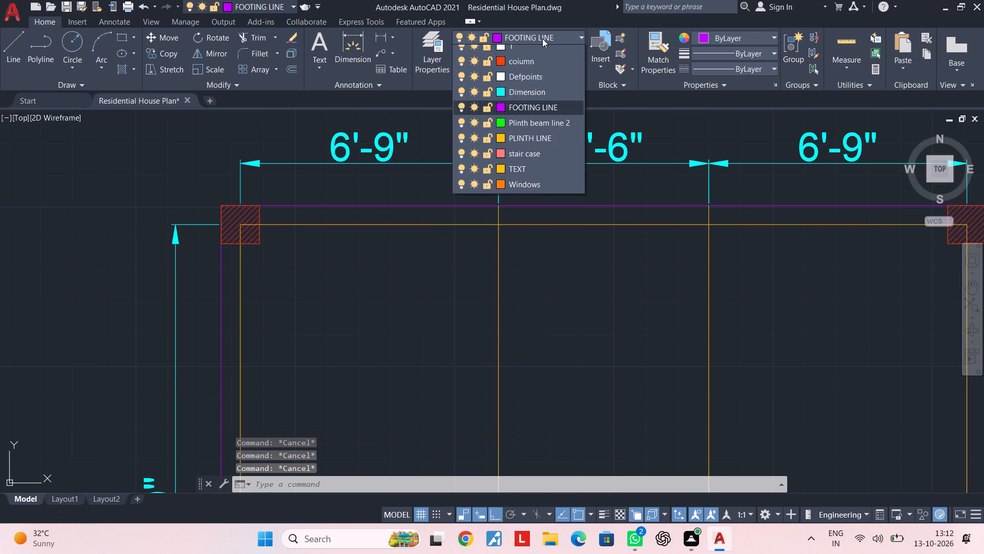
{"action": "left_click", "coordinate": [539, 86]}
{"action": "type", "text": "REC"}
{"action": "key", "text": "space"}
{"action": "left_click", "coordinate": [220, 207]}
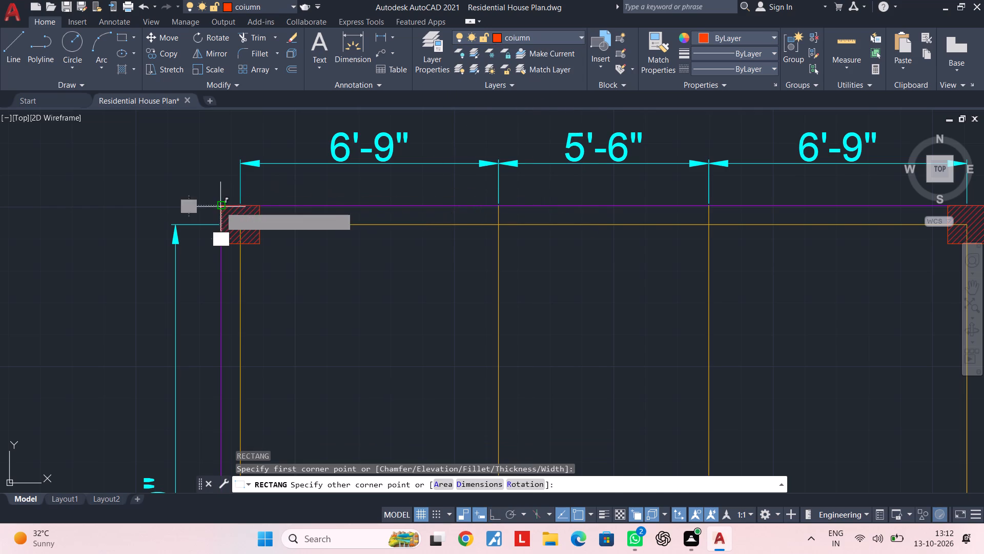
{"action": "type", "text": "D 3'"}
{"action": "key", "text": "Return"}
{"action": "type", "text": "3'"}
{"action": "key", "text": "Return"}
{"action": "left_click", "coordinate": [332, 291]}
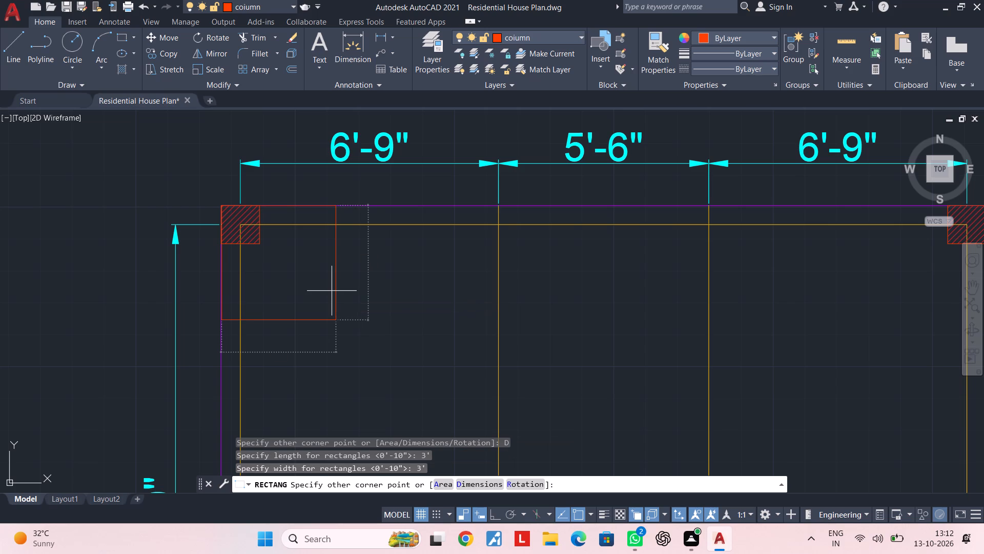
{"action": "key", "text": "Escape"}
Copy the 3' square footing from its upper-right corner to the outer corner of the middle plan's upper-right column.
{"action": "scroll", "coordinate": [391, 309], "scroll_direction": "down", "scroll_amount": 2}
{"action": "middle_click_drag", "start_coordinate": [383, 312], "coordinate": [271, 293]}
{"action": "middle_click_drag", "start_coordinate": [361, 297], "coordinate": [313, 296]}
{"action": "key", "text": "Escape"}
{"action": "scroll", "coordinate": [213, 300], "scroll_direction": "up", "scroll_amount": 1}
{"action": "left_click", "coordinate": [225, 278]}
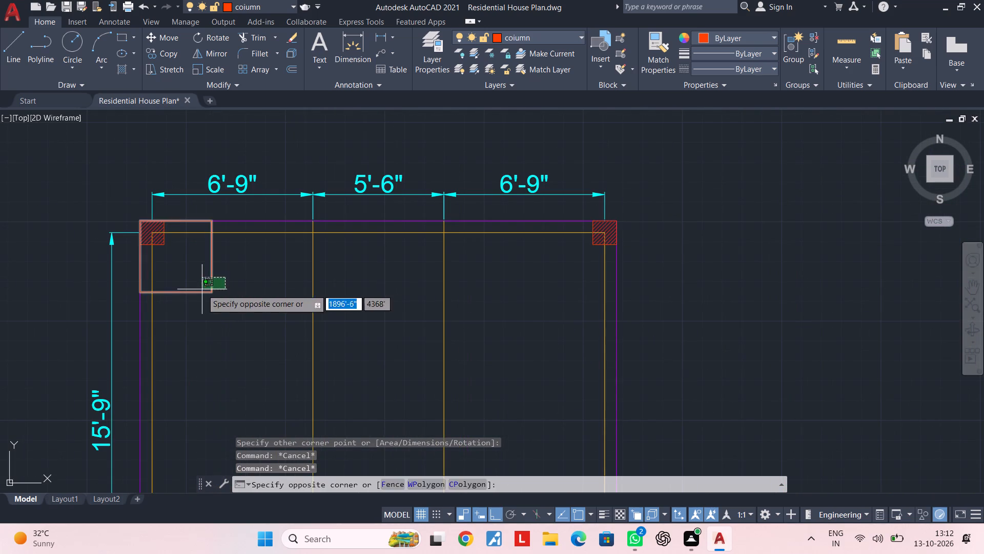
{"action": "left_click", "coordinate": [202, 289]}
{"action": "type", "text": "CO"}
{"action": "key", "text": "space"}
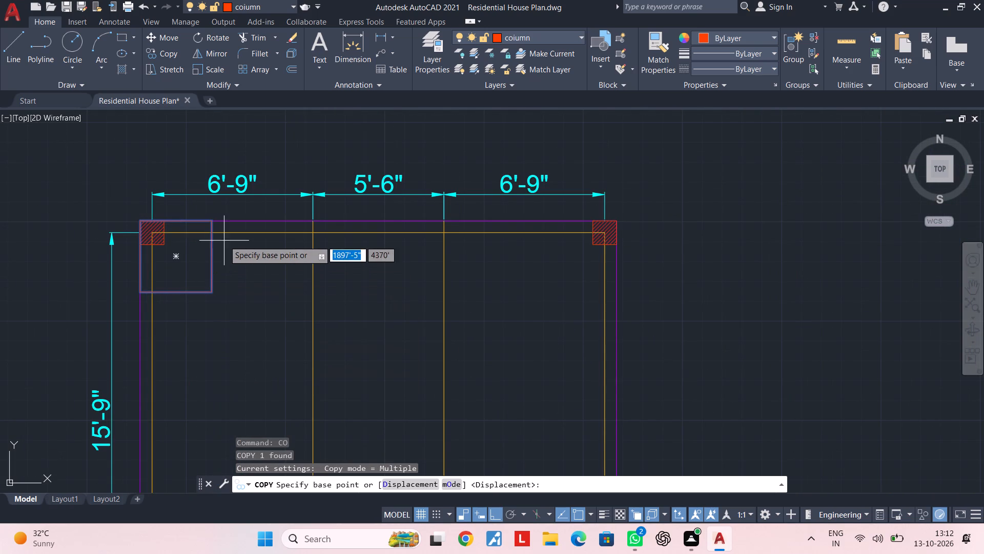
{"action": "left_click", "coordinate": [214, 222]}
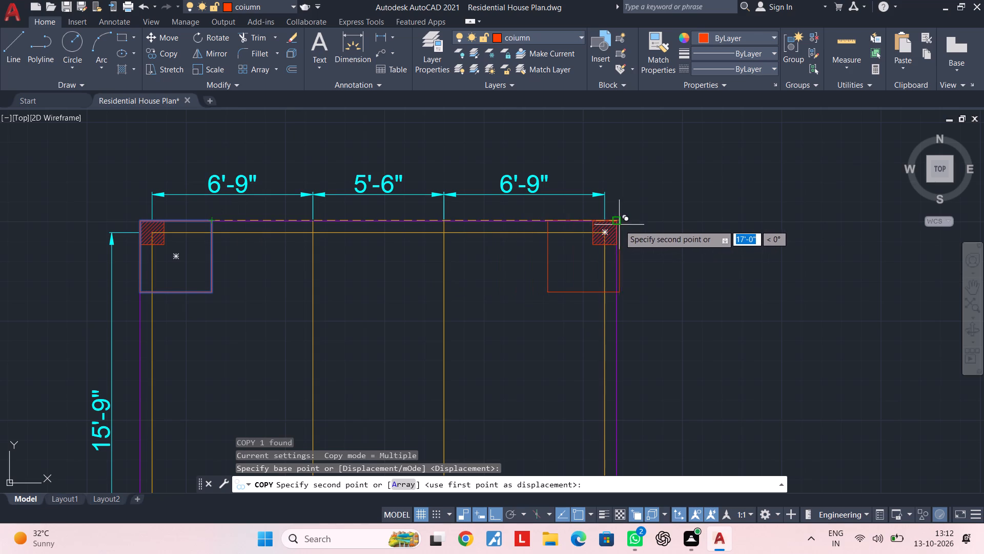
{"action": "left_click", "coordinate": [620, 221]}
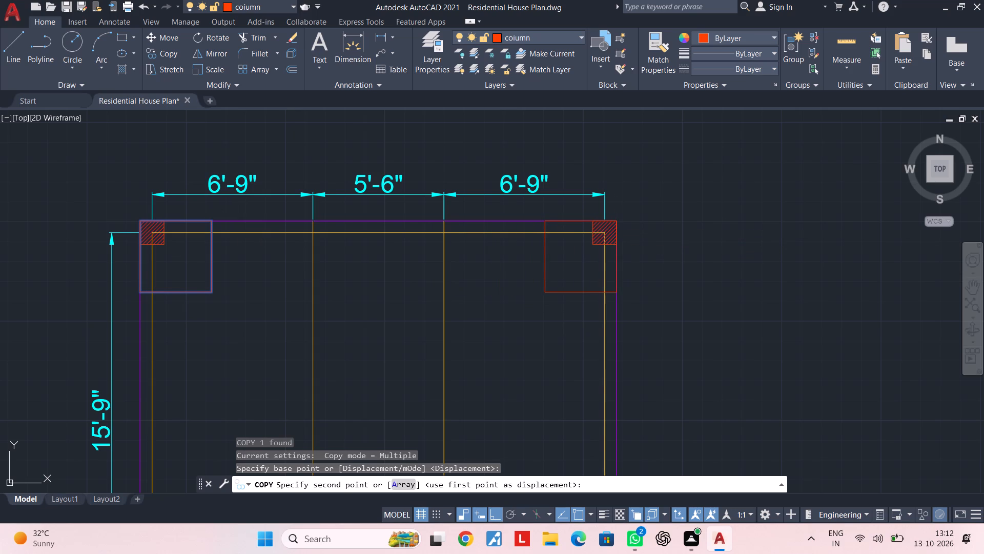
{"action": "scroll", "coordinate": [521, 351], "scroll_direction": "down", "scroll_amount": 2}
{"action": "middle_click_drag", "start_coordinate": [510, 342], "coordinate": [497, 251]}
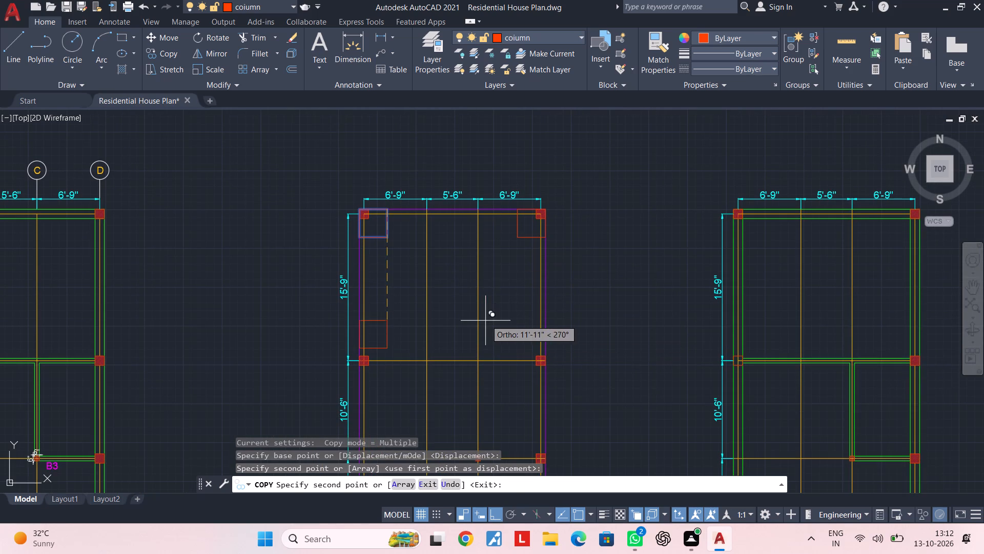
{"action": "middle_click_drag", "start_coordinate": [484, 318], "coordinate": [483, 255]}
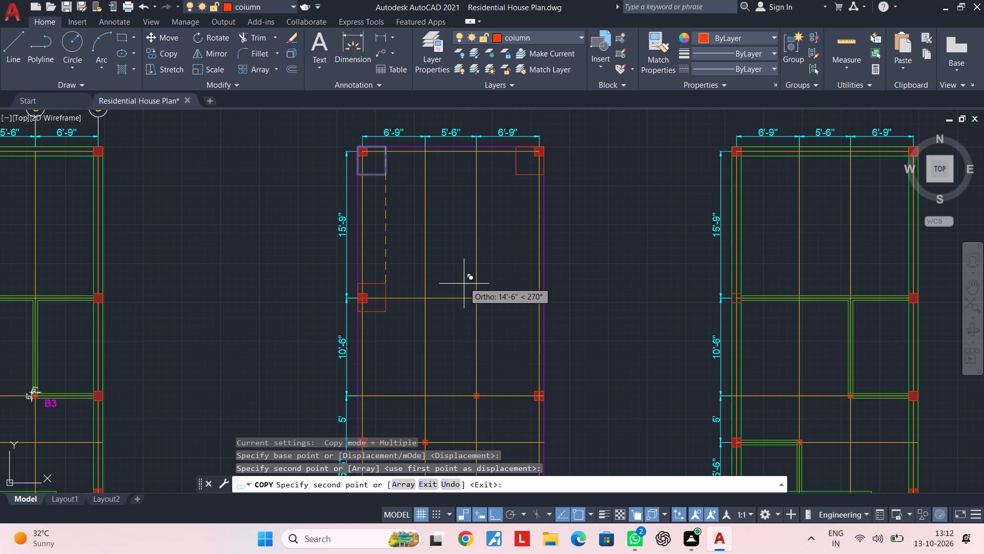
{"action": "key", "text": "Escape"}
{"action": "key", "text": "Escape"}
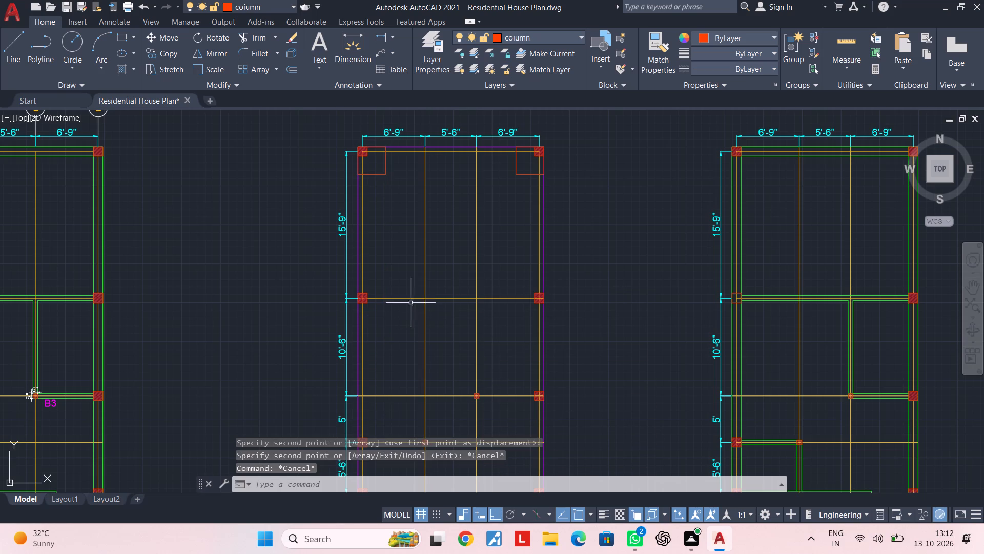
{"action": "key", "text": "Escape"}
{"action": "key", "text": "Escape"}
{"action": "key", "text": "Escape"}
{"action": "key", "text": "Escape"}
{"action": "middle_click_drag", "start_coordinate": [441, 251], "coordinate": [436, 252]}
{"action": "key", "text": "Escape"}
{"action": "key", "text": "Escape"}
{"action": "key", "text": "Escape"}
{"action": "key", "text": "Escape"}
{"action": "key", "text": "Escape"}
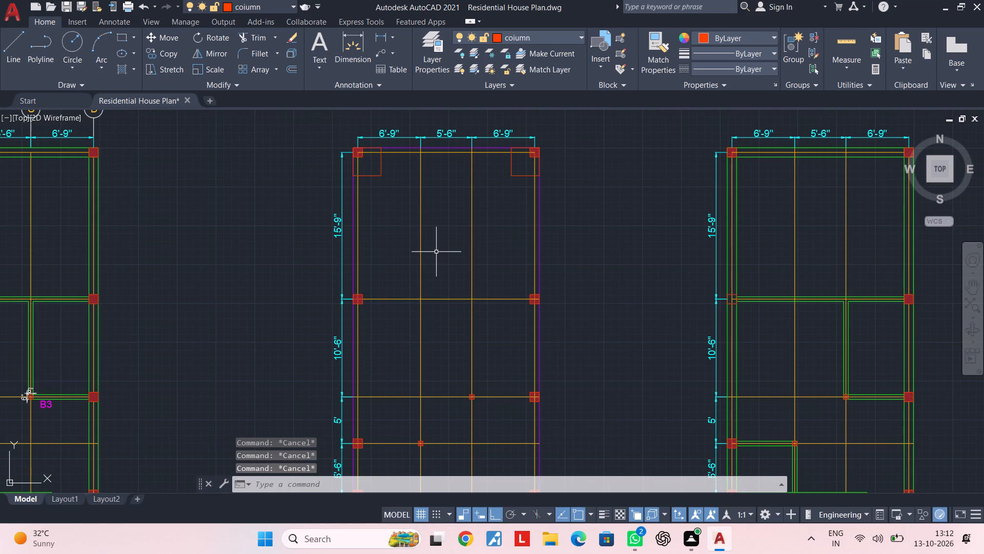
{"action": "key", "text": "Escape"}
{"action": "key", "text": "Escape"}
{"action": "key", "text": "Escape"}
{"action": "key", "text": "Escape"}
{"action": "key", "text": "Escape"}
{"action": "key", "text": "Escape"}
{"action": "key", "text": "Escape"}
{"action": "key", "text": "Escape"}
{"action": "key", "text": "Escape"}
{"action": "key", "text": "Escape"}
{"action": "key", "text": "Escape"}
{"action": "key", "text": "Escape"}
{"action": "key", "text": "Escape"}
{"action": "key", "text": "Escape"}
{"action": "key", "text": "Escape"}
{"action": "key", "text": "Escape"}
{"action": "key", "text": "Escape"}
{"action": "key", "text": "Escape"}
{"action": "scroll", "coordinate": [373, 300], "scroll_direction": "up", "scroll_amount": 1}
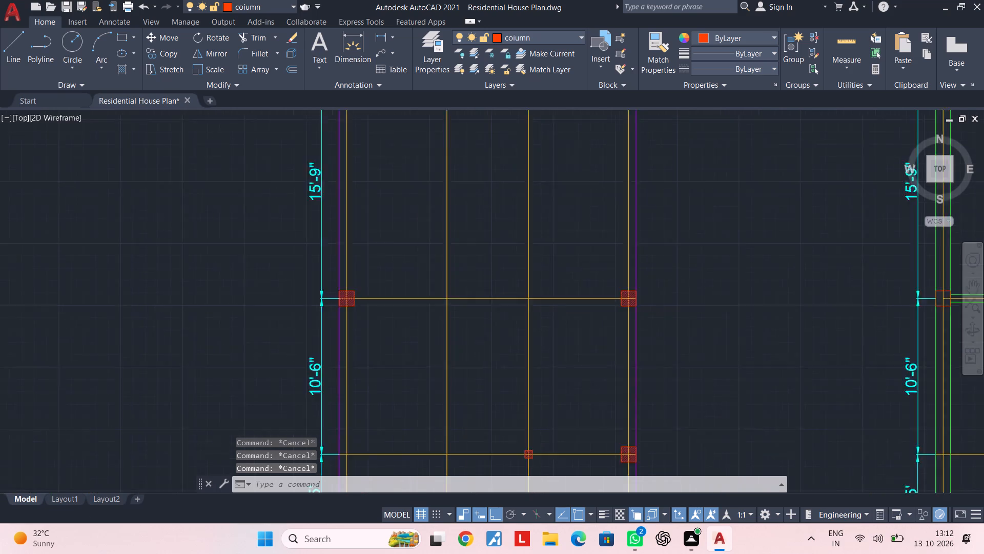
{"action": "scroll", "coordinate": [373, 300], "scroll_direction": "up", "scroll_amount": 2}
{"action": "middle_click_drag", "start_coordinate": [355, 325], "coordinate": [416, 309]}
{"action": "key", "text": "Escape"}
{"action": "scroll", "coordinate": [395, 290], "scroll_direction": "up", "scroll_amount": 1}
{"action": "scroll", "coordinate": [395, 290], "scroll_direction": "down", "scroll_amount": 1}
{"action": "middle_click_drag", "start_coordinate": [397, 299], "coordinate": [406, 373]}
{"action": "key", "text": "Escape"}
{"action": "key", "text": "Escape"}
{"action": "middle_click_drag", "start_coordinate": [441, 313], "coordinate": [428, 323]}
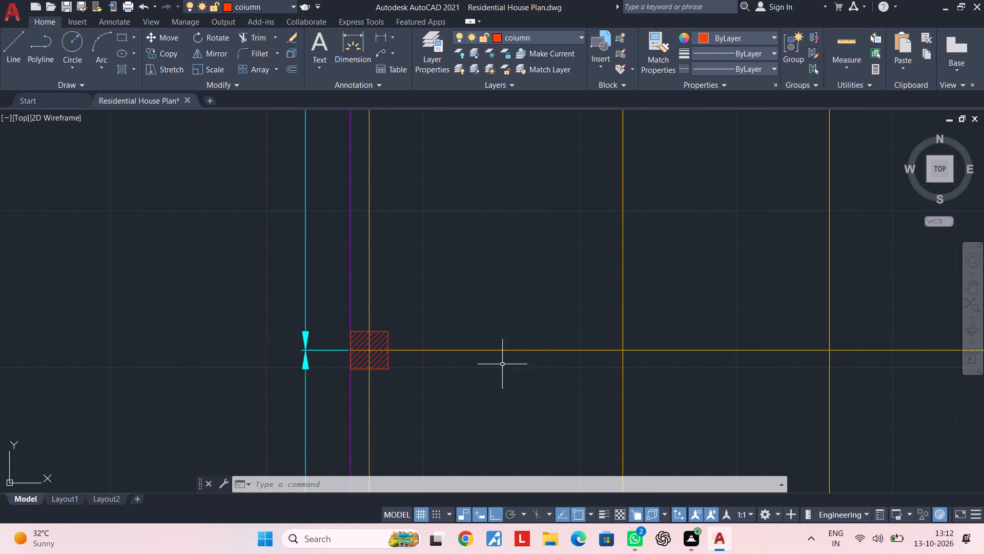
Offset the horizontal grid line between the 15'-9" and 10'-6" spans by 1'6" to both sides in the middle plan.
{"action": "middle_click_drag", "start_coordinate": [503, 360], "coordinate": [475, 362]}
{"action": "type", "text": "OF"}
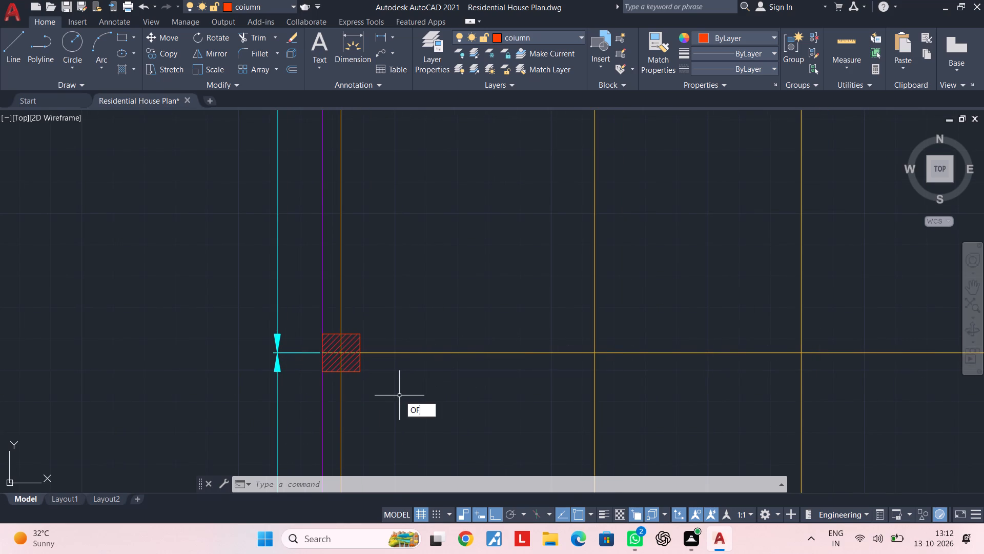
{"action": "key", "text": "space"}
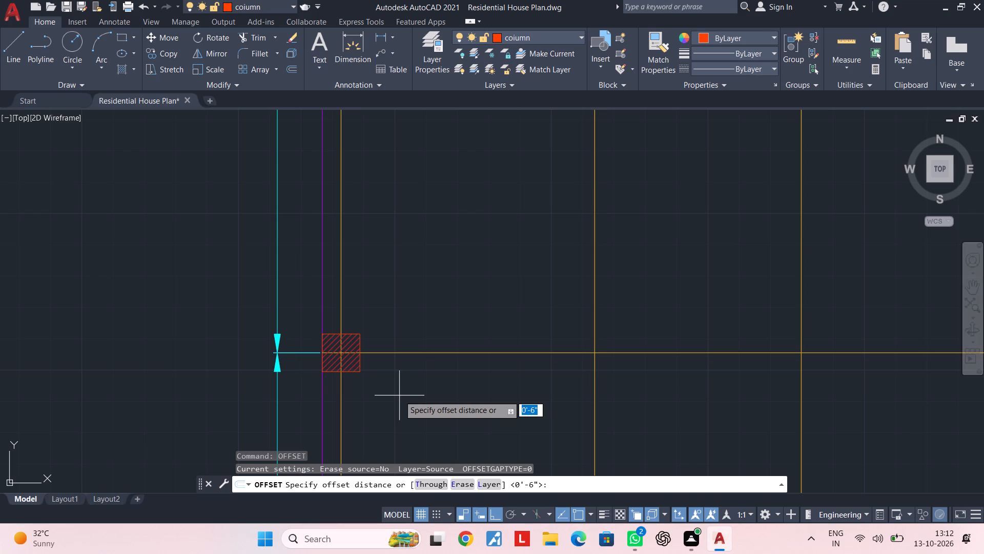
{"action": "type", "text": "1'6\""}
{"action": "key", "text": "Return"}
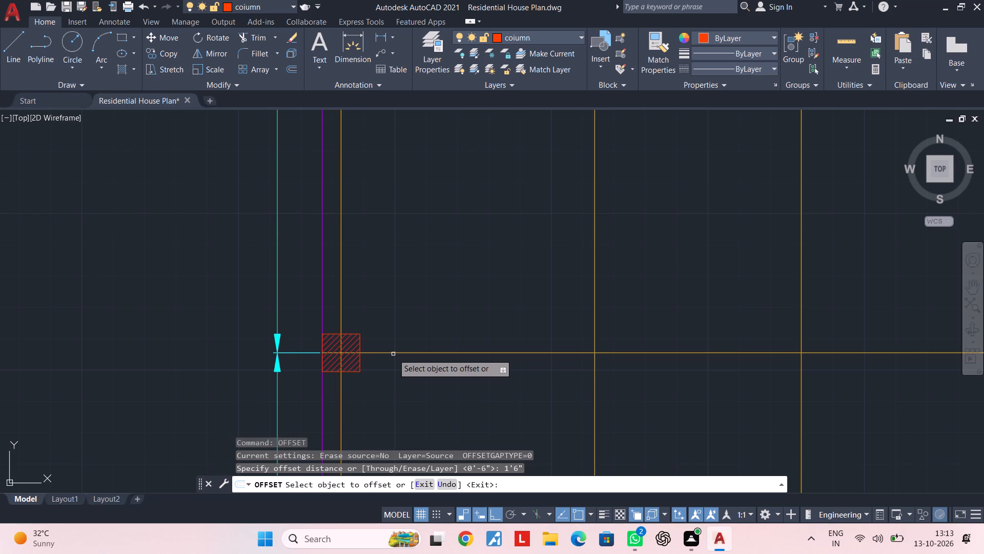
{"action": "left_click", "coordinate": [393, 354]}
{"action": "left_click", "coordinate": [393, 296]}
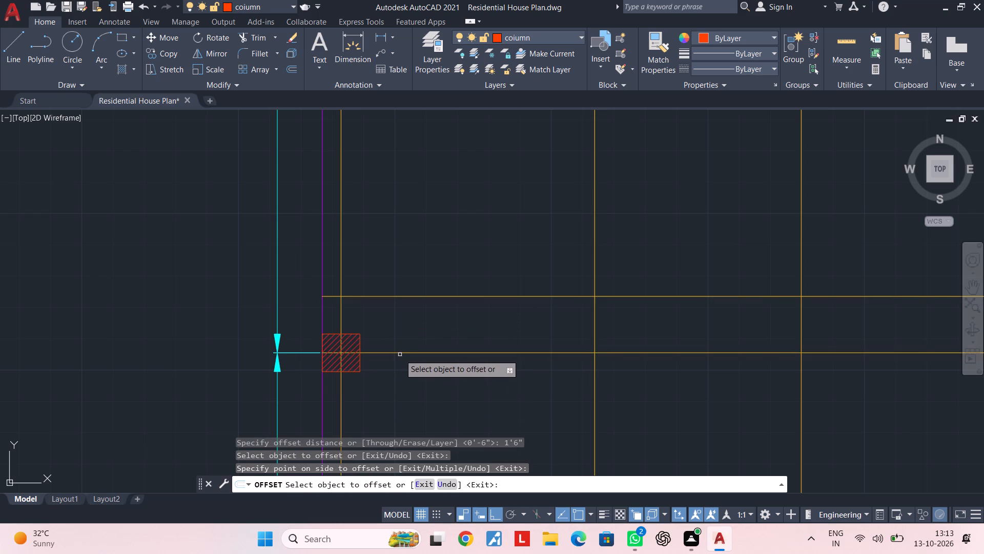
{"action": "left_click", "coordinate": [400, 354]}
{"action": "left_click", "coordinate": [406, 380]}
{"action": "key", "text": "Escape"}
{"action": "key", "text": "Escape"}
{"action": "key", "text": "Escape"}
Measure the distance between the two offset lines with a linear dimension, without placing it.
{"action": "left_click", "coordinate": [382, 35]}
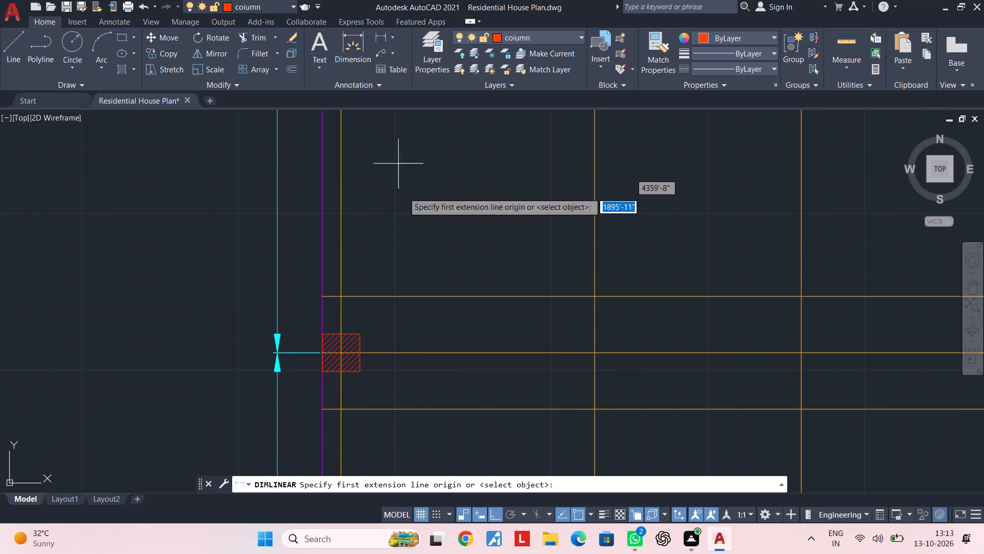
{"action": "left_click", "coordinate": [417, 299]}
{"action": "left_click", "coordinate": [419, 409]}
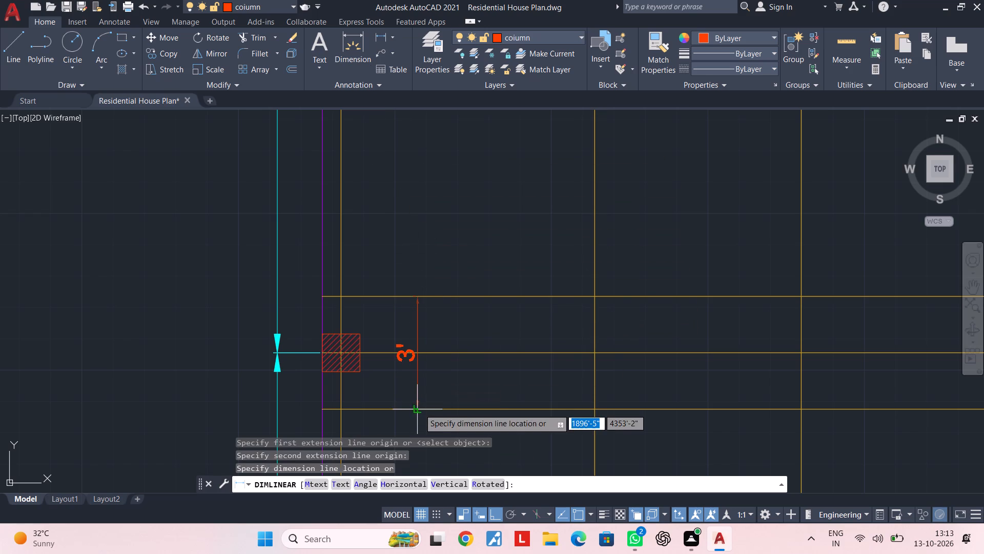
{"action": "key", "text": "Escape"}
{"action": "key", "text": "Escape"}
{"action": "key", "text": "Escape"}
{"action": "key", "text": "Escape"}
Draw a 3' by 3' footing rectangle between the offset lines, inward from the outer line at the left column.
{"action": "type", "text": "REC"}
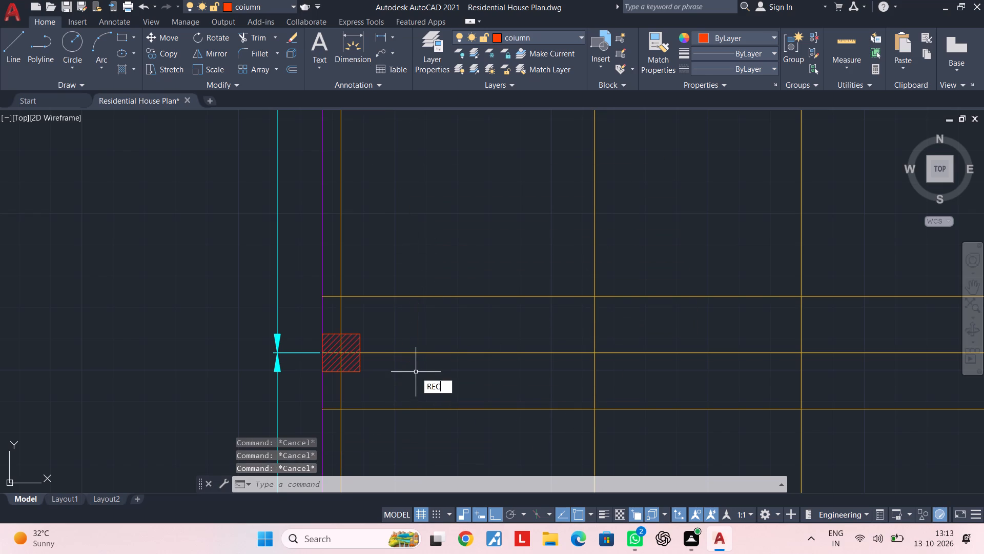
{"action": "key", "text": "space"}
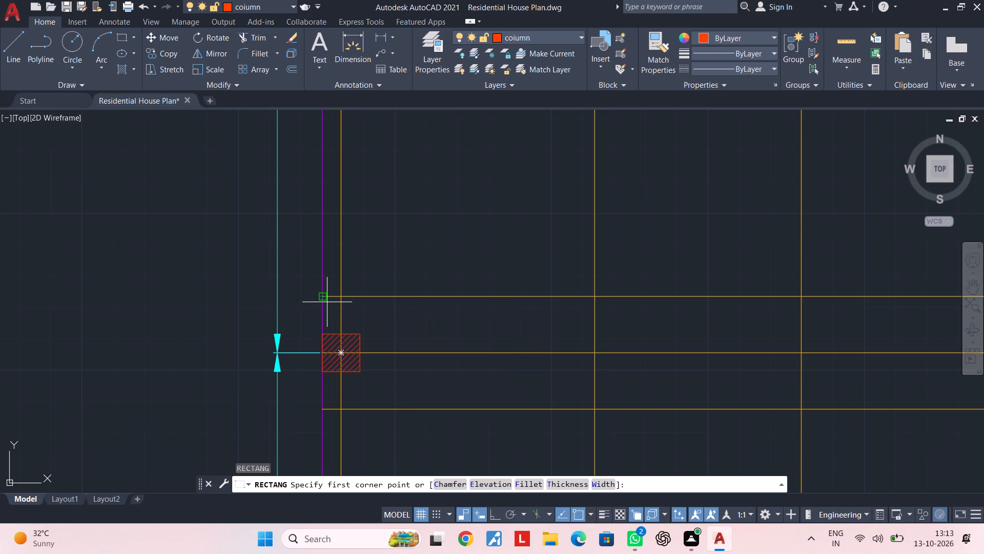
{"action": "left_click", "coordinate": [320, 298]}
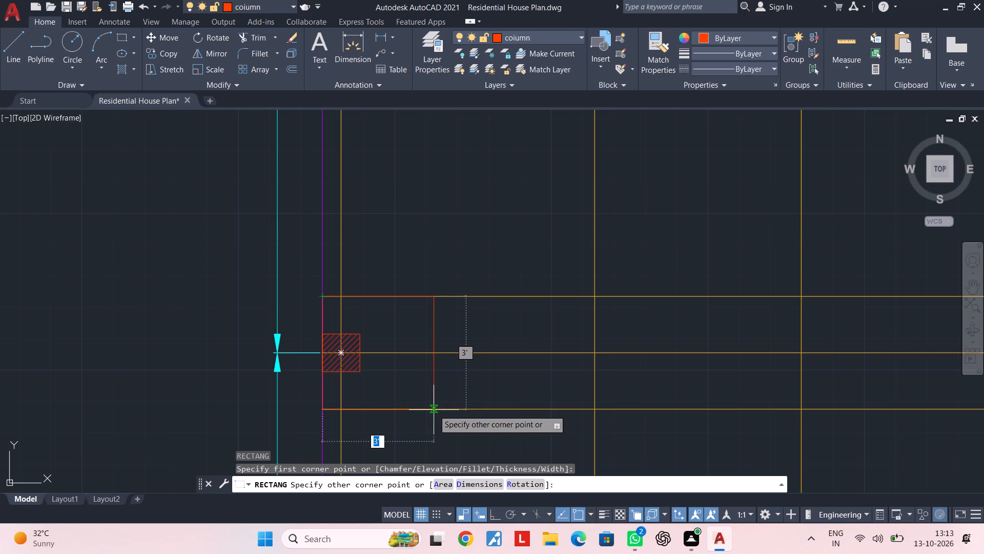
{"action": "left_click", "coordinate": [434, 410]}
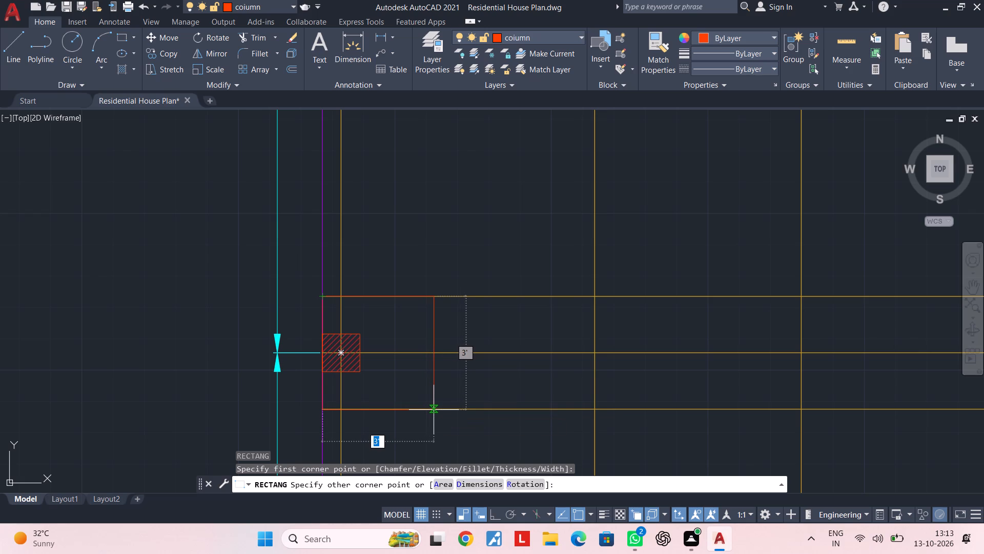
{"action": "key", "text": "Escape"}
{"action": "key", "text": "Escape"}
Delete the two offset helper lines above and below the left column's grid line.
{"action": "middle_click_drag", "start_coordinate": [489, 426], "coordinate": [444, 381]}
{"action": "key", "text": "Escape"}
{"action": "key", "text": "Escape"}
{"action": "left_click", "coordinate": [480, 410]}
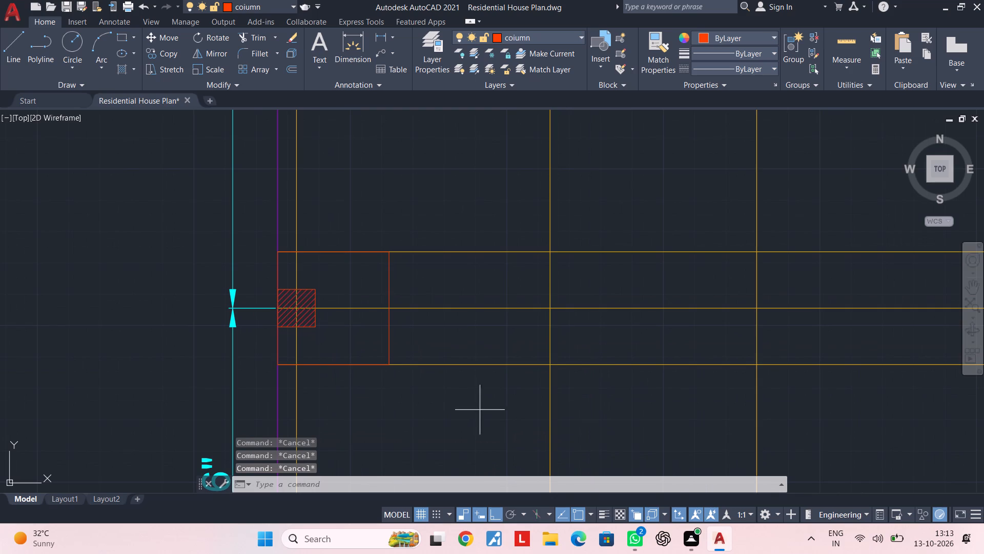
{"action": "left_click", "coordinate": [450, 342]}
{"action": "key", "text": "Delete"}
{"action": "left_click", "coordinate": [453, 282]}
{"action": "left_click", "coordinate": [446, 224]}
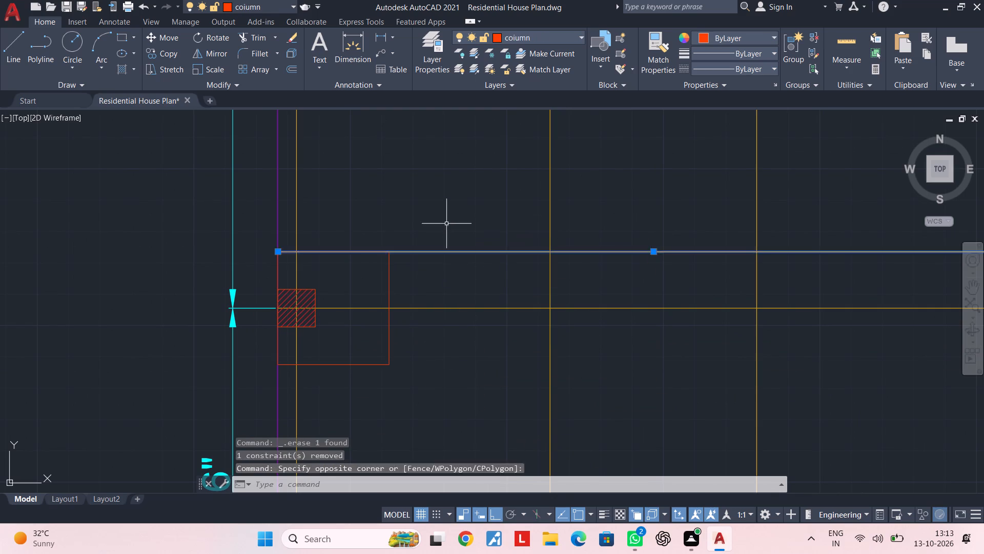
{"action": "key", "text": "Delete"}
{"action": "scroll", "coordinate": [464, 326], "scroll_direction": "down", "scroll_amount": 2}
{"action": "middle_click_drag", "start_coordinate": [460, 329], "coordinate": [385, 328]}
{"action": "key", "text": "Escape"}
{"action": "key", "text": "Escape"}
{"action": "key", "text": "Escape"}
{"action": "key", "text": "Escape"}
{"action": "key", "text": "Escape"}
{"action": "key", "text": "Escape"}
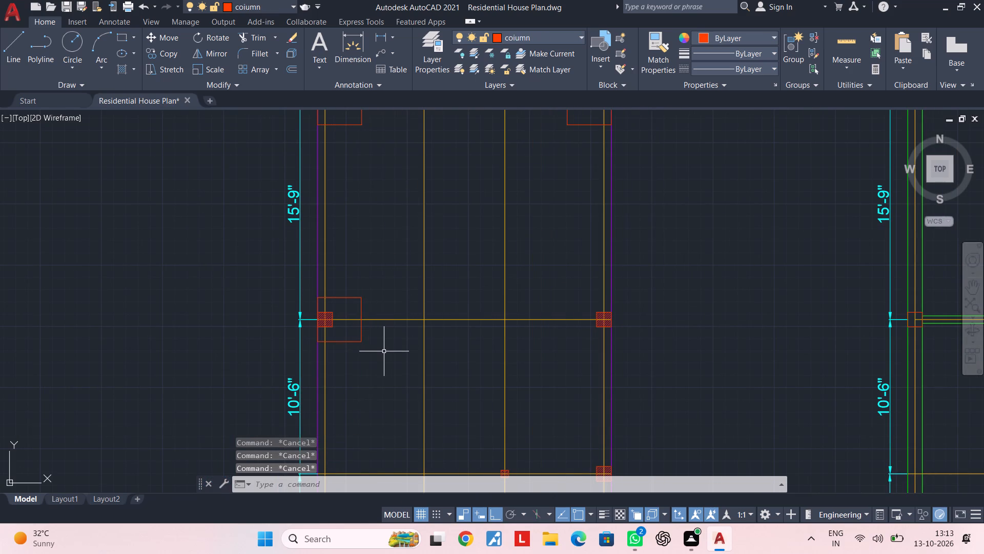
{"action": "key", "text": "Escape"}
{"action": "key", "text": "Escape"}
Copy the left column's 3' footing from its upper-right corner to the outer line at the right column in the same row.
{"action": "scroll", "coordinate": [364, 355], "scroll_direction": "up", "scroll_amount": 1}
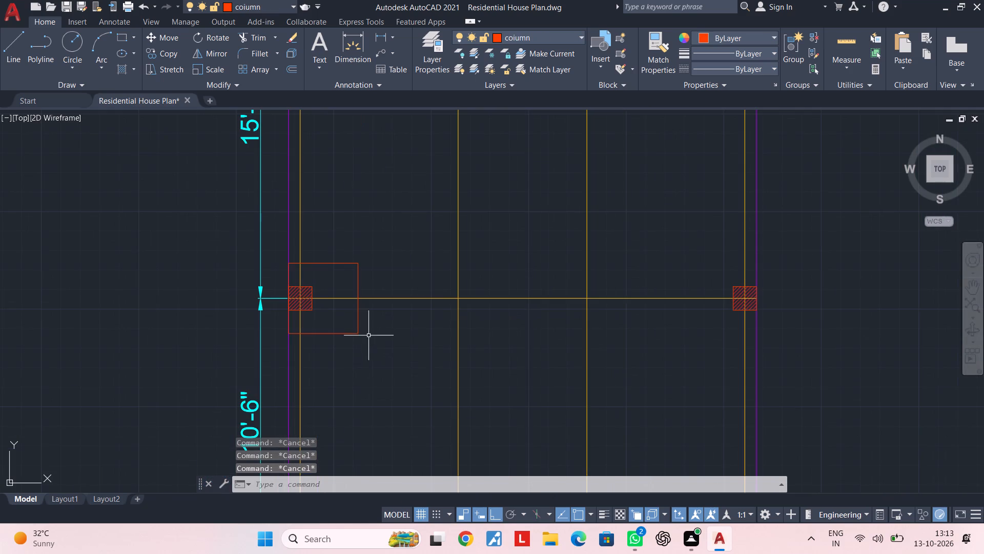
{"action": "left_click", "coordinate": [368, 335]}
{"action": "left_click", "coordinate": [339, 323]}
{"action": "key", "text": "c"}
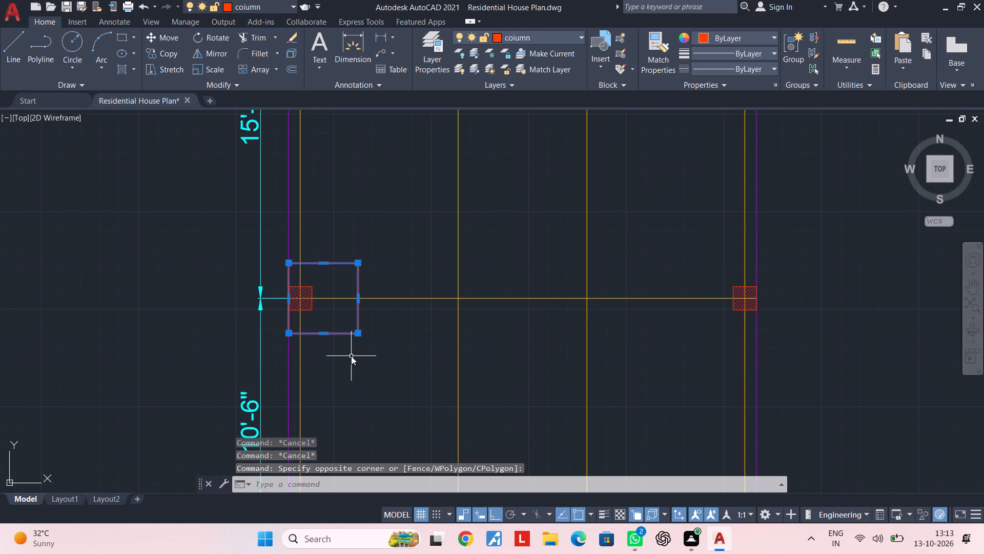
{"action": "key", "text": "o"}
{"action": "key", "text": "space"}
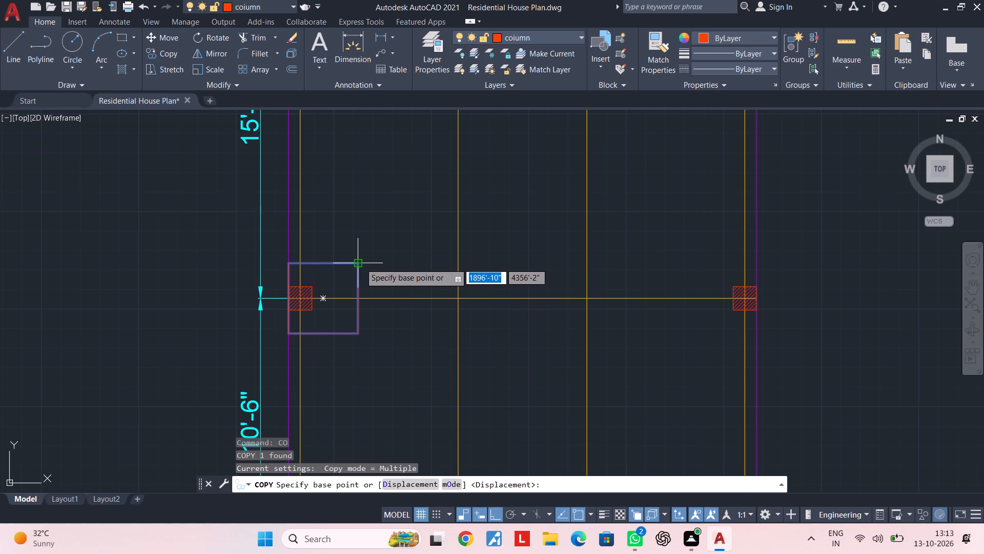
{"action": "left_click", "coordinate": [360, 263]}
{"action": "middle_click_drag", "start_coordinate": [578, 264], "coordinate": [518, 278]}
{"action": "scroll", "coordinate": [666, 286], "scroll_direction": "up", "scroll_amount": 2}
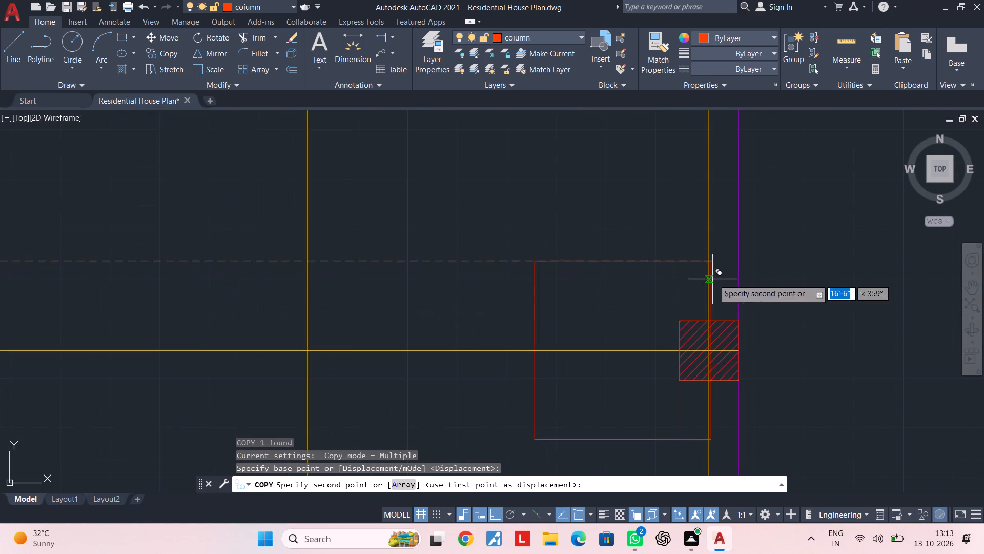
{"action": "left_click", "coordinate": [741, 263]}
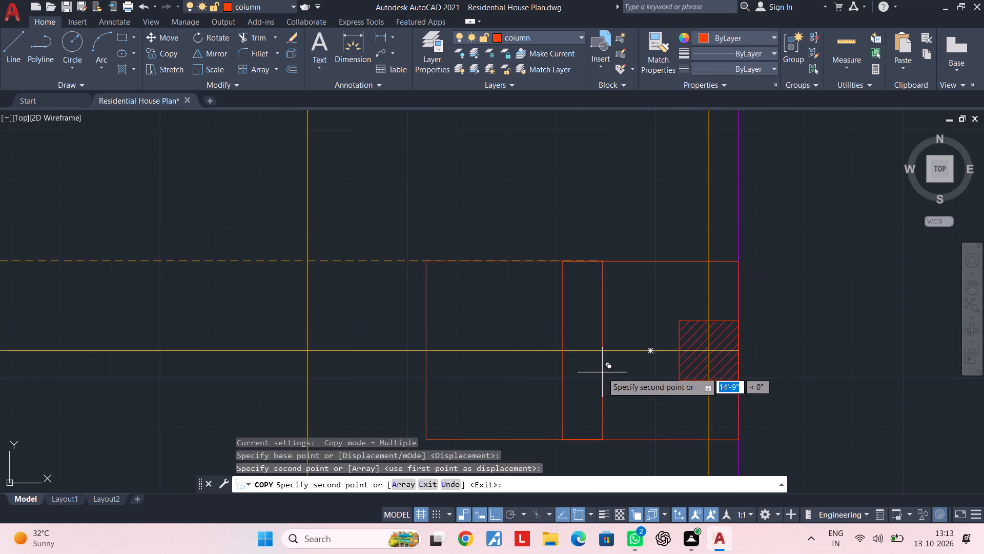
{"action": "key", "text": "Escape"}
{"action": "scroll", "coordinate": [602, 372], "scroll_direction": "down", "scroll_amount": 4}
{"action": "middle_click_drag", "start_coordinate": [612, 361], "coordinate": [634, 272]}
{"action": "key", "text": "Escape"}
{"action": "middle_click_drag", "start_coordinate": [582, 323], "coordinate": [582, 292]}
{"action": "key", "text": "Escape"}
{"action": "key", "text": "Escape"}
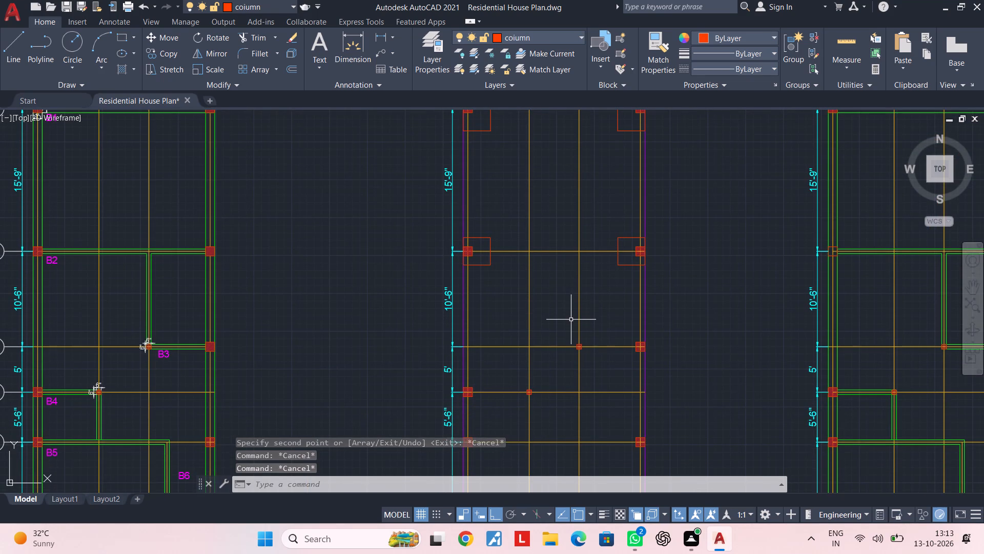
Save the drawing.
{"action": "key", "text": "ctrl+s"}
{"action": "key", "text": "ctrl+s"}
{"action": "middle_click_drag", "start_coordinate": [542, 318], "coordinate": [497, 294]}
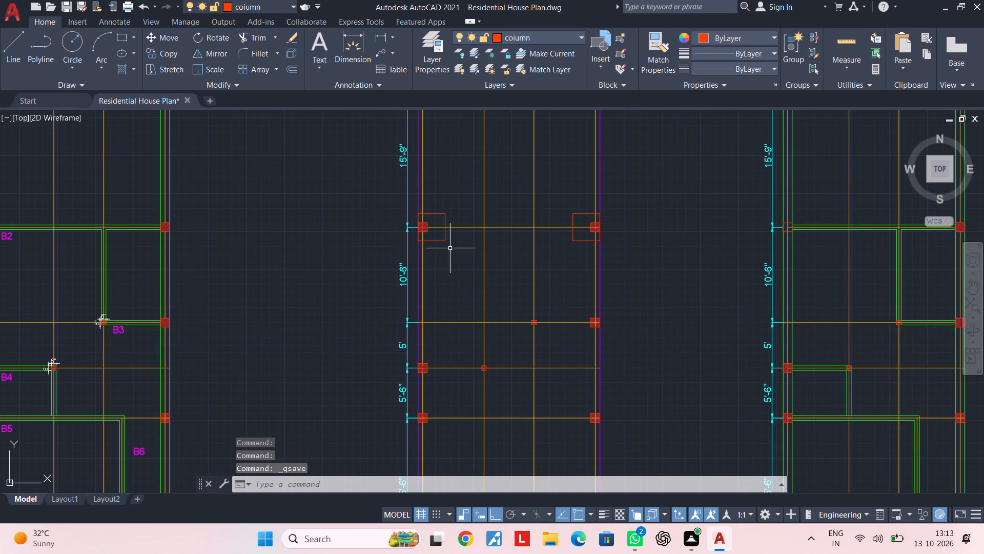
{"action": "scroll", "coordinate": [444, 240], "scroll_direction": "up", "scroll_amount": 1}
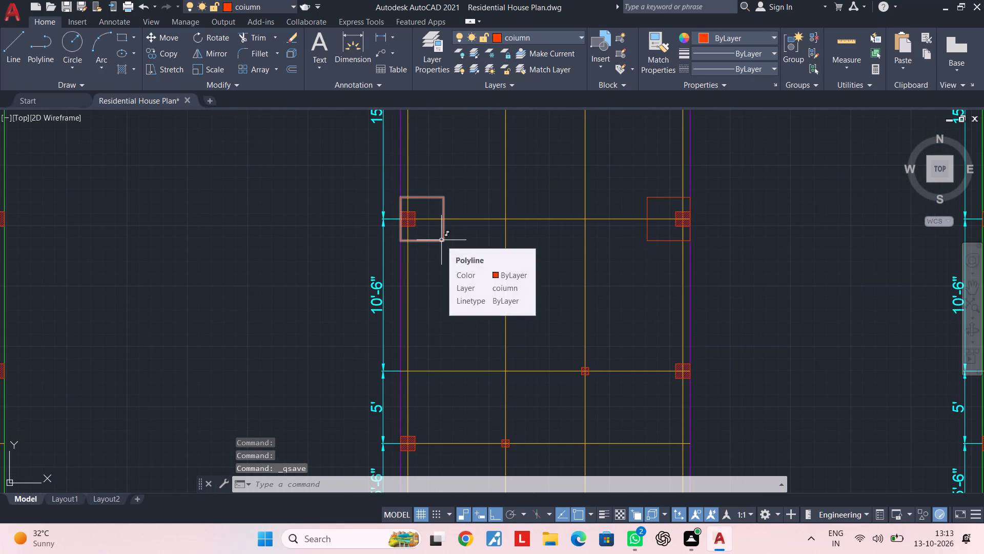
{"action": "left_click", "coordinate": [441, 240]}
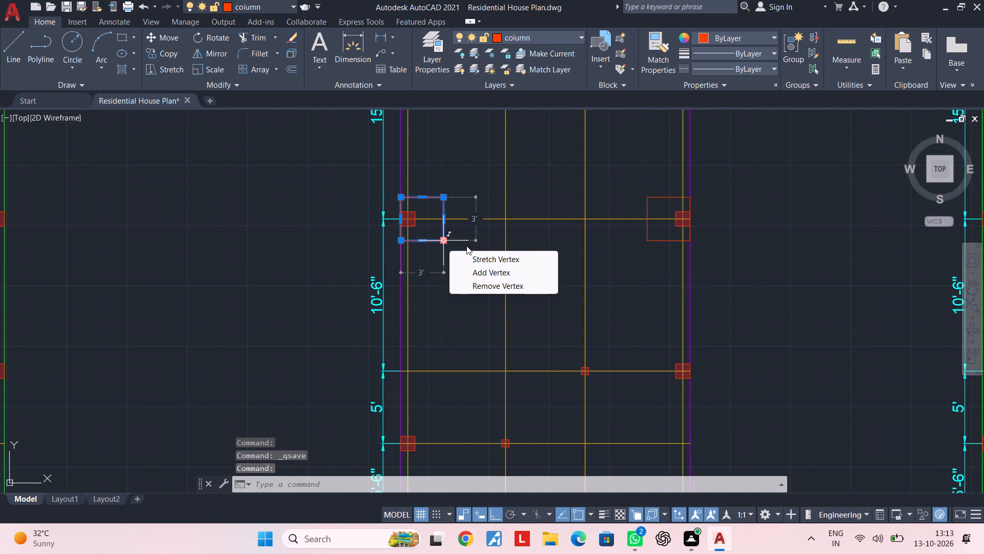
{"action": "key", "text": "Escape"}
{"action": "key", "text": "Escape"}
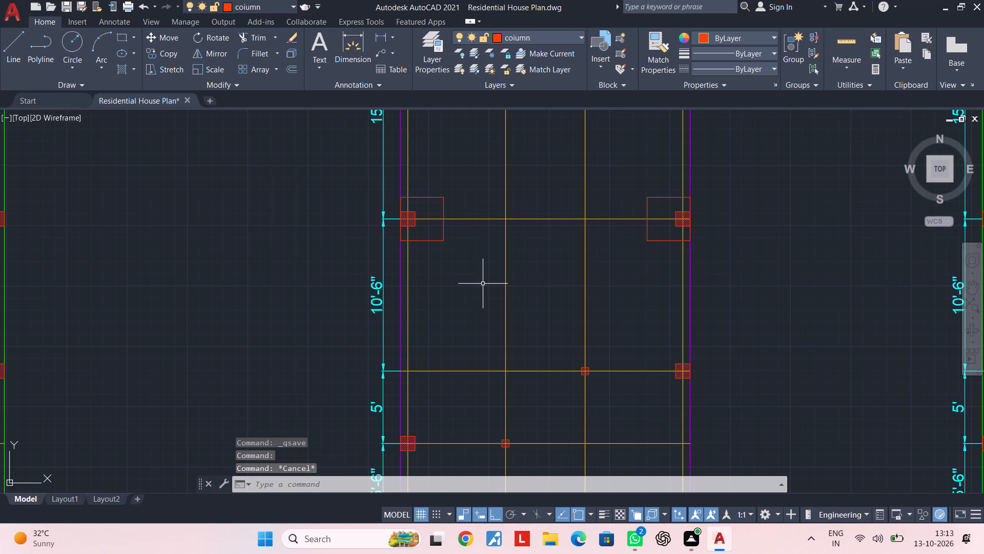
Copy both 3' footings from the left one's outer-edge midpoint to the left column's outer-edge midpoint between the 5' and 5'-6" spans.
{"action": "scroll", "coordinate": [415, 265], "scroll_direction": "up", "scroll_amount": 1}
{"action": "left_click", "coordinate": [436, 260]}
{"action": "left_click", "coordinate": [432, 217]}
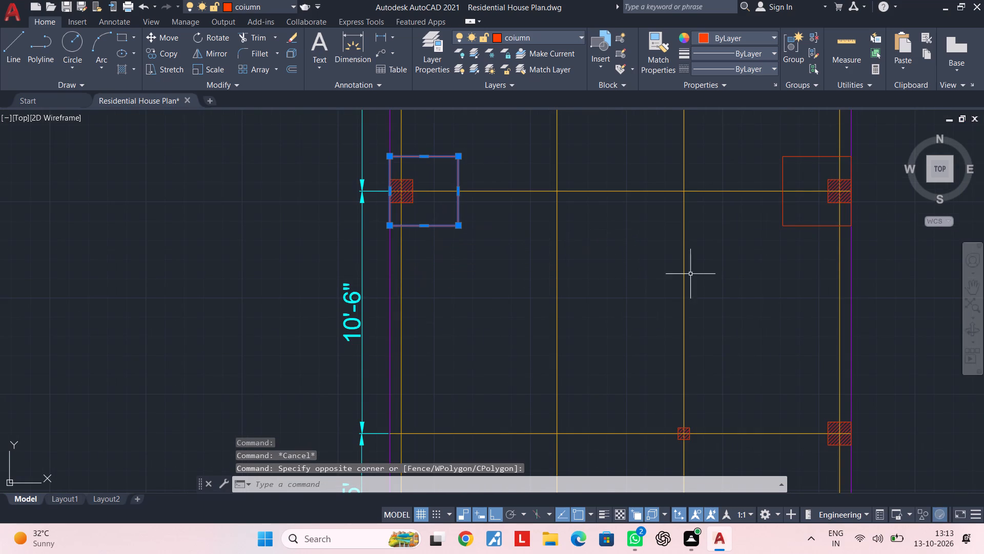
{"action": "left_click", "coordinate": [787, 284]}
{"action": "left_click", "coordinate": [783, 204]}
{"action": "middle_click_drag", "start_coordinate": [745, 308], "coordinate": [744, 300]}
{"action": "type", "text": "CO"}
{"action": "key", "text": "space"}
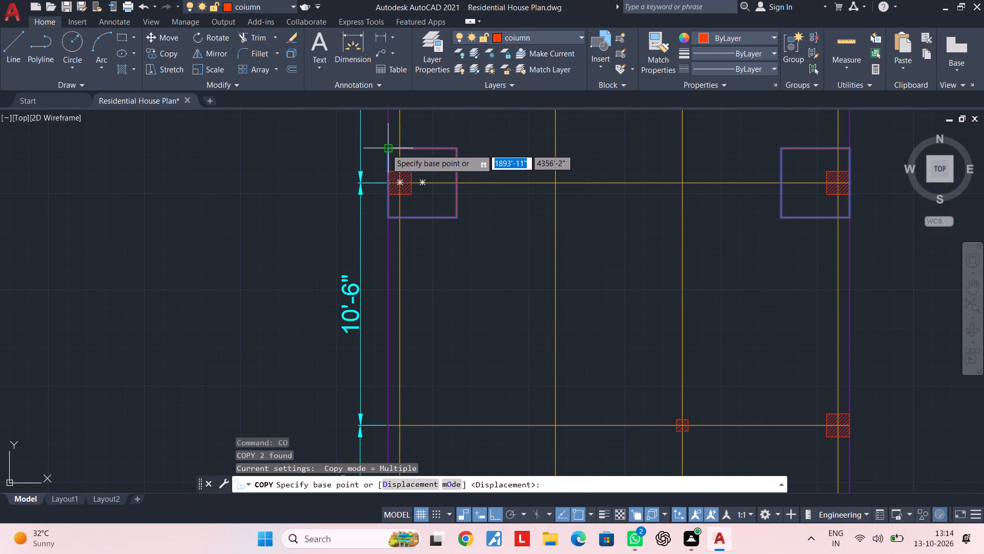
{"action": "scroll", "coordinate": [392, 198], "scroll_direction": "up", "scroll_amount": 2}
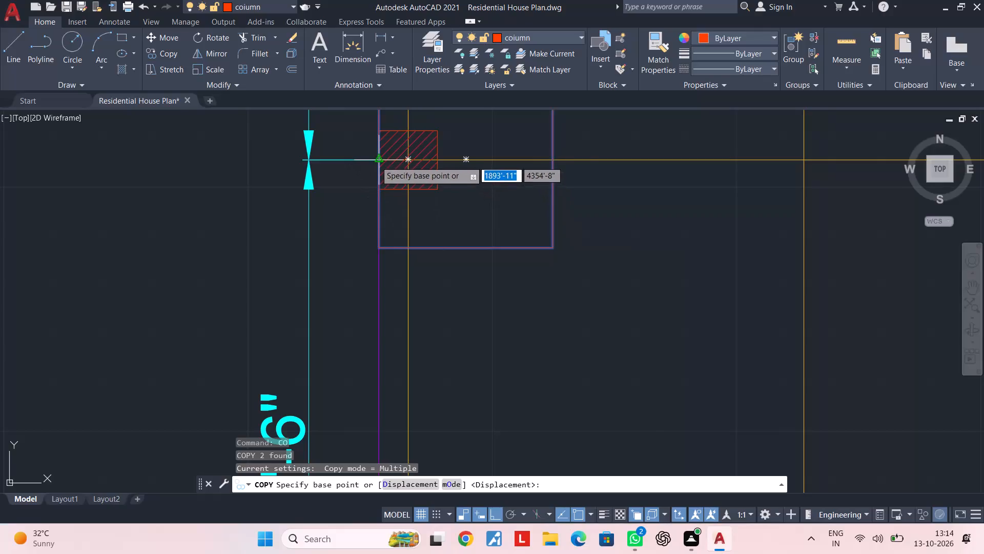
{"action": "left_click", "coordinate": [377, 160]}
{"action": "scroll", "coordinate": [405, 288], "scroll_direction": "down", "scroll_amount": 2}
{"action": "middle_click_drag", "start_coordinate": [407, 289], "coordinate": [424, 186]}
{"action": "scroll", "coordinate": [397, 331], "scroll_direction": "down", "scroll_amount": 1}
{"action": "middle_click_drag", "start_coordinate": [418, 364], "coordinate": [418, 339]}
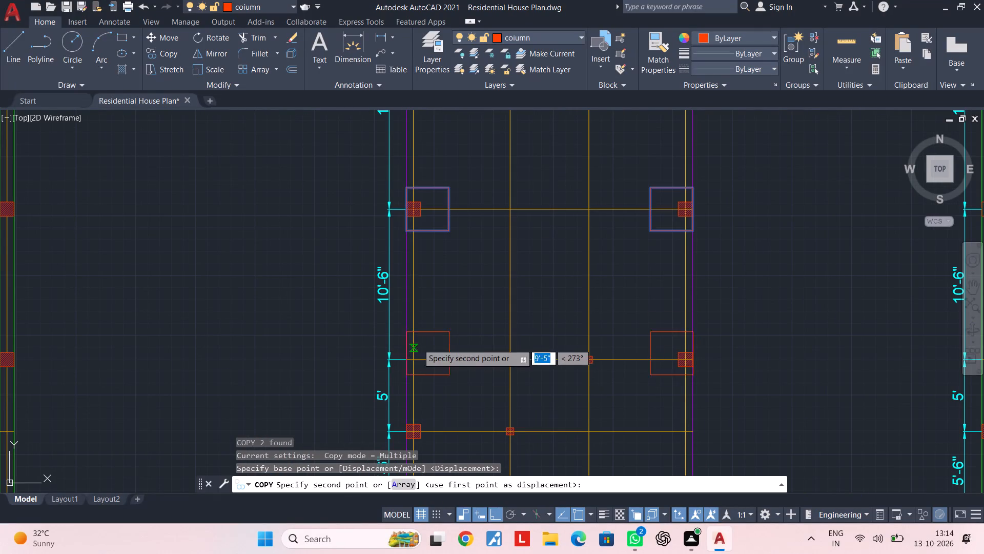
{"action": "middle_click_drag", "start_coordinate": [418, 339], "coordinate": [415, 0]}
{"action": "middle_click_drag", "start_coordinate": [422, 33], "coordinate": [417, 0]}
{"action": "scroll", "coordinate": [415, 111], "scroll_direction": "up", "scroll_amount": 1}
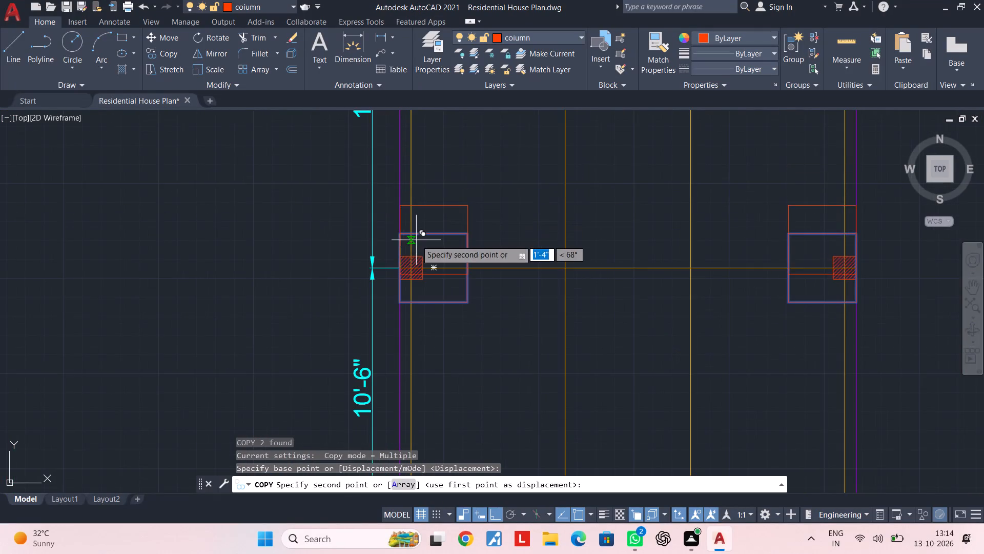
{"action": "middle_click_drag", "start_coordinate": [417, 240], "coordinate": [414, 95]}
{"action": "scroll", "coordinate": [421, 221], "scroll_direction": "down", "scroll_amount": 2}
{"action": "middle_click_drag", "start_coordinate": [421, 222], "coordinate": [426, 136]}
{"action": "scroll", "coordinate": [424, 245], "scroll_direction": "up", "scroll_amount": 2}
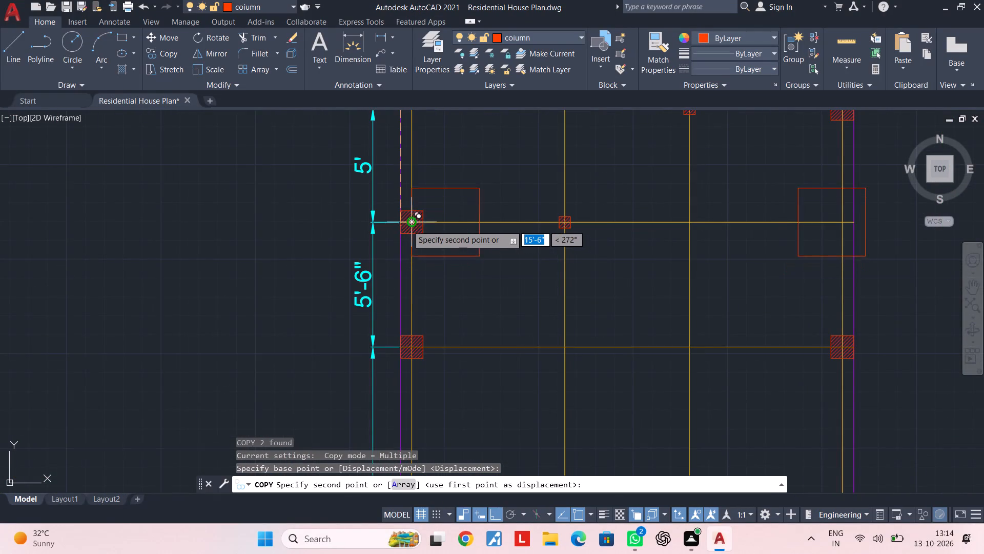
{"action": "scroll", "coordinate": [407, 225], "scroll_direction": "up", "scroll_amount": 3}
{"action": "left_click", "coordinate": [371, 212]}
Place another copy of both footings at the left column's outer-edge midpoint between the 5'-6" and 15'-6" spans.
{"action": "scroll", "coordinate": [373, 229], "scroll_direction": "down", "scroll_amount": 3}
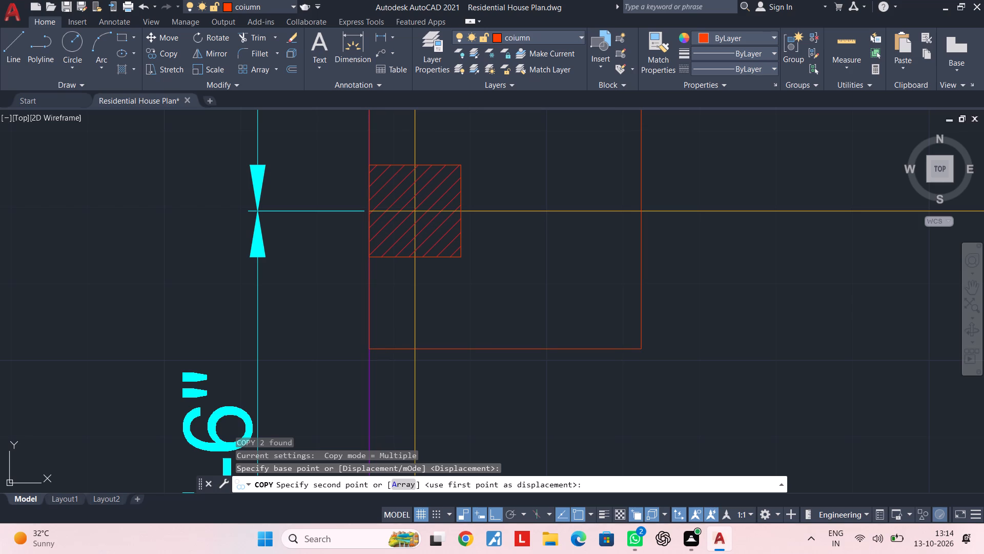
{"action": "scroll", "coordinate": [377, 240], "scroll_direction": "down", "scroll_amount": 3}
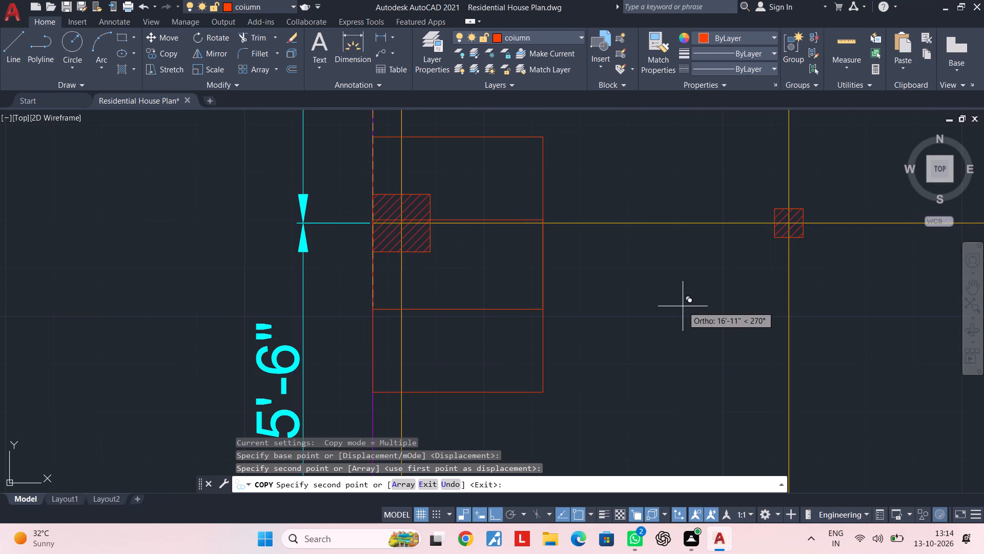
{"action": "scroll", "coordinate": [644, 397], "scroll_direction": "down", "scroll_amount": 4}
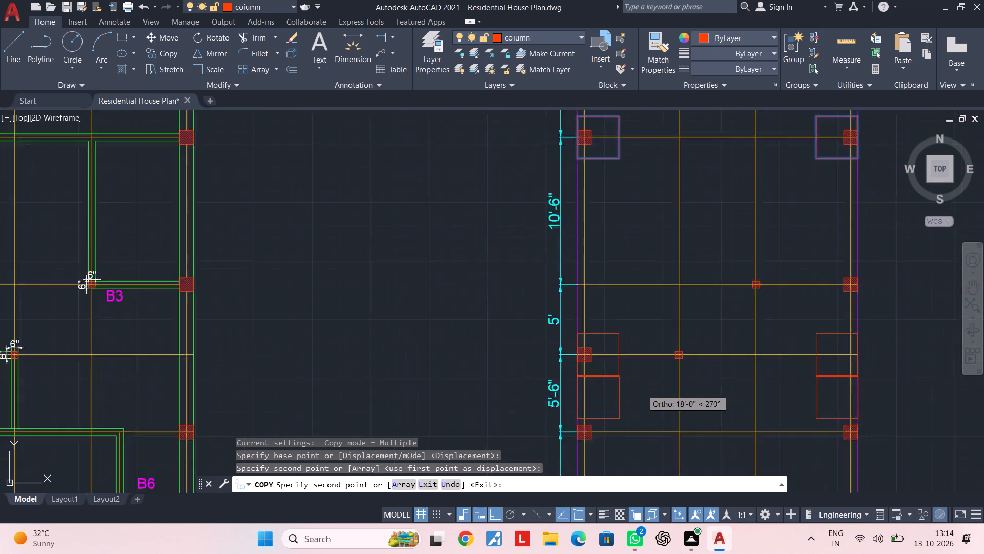
{"action": "middle_click_drag", "start_coordinate": [634, 354], "coordinate": [618, 189]}
{"action": "scroll", "coordinate": [555, 212], "scroll_direction": "up", "scroll_amount": 3}
{"action": "middle_click_drag", "start_coordinate": [625, 320], "coordinate": [577, 224]}
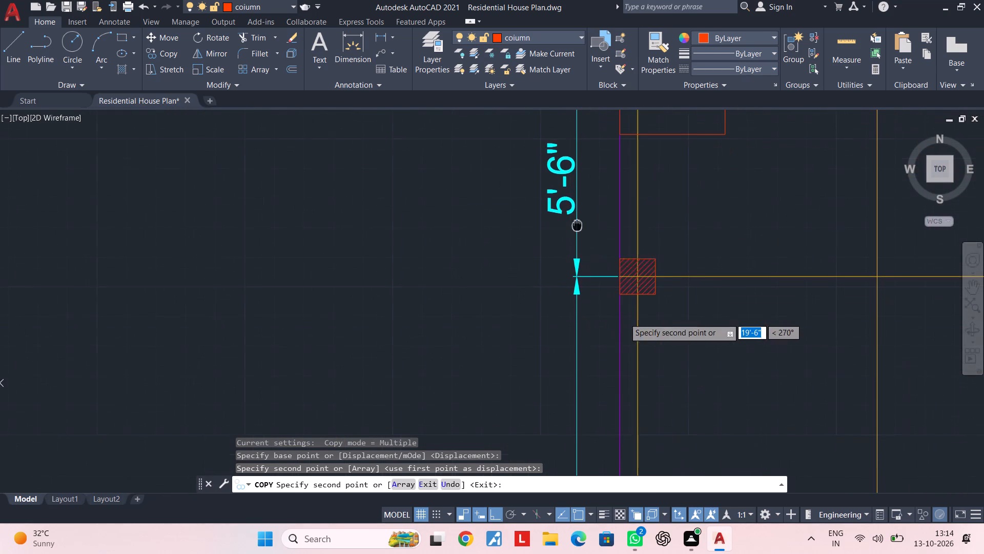
{"action": "middle_click_drag", "start_coordinate": [577, 224], "coordinate": [577, 223]}
{"action": "scroll", "coordinate": [620, 285], "scroll_direction": "up", "scroll_amount": 2}
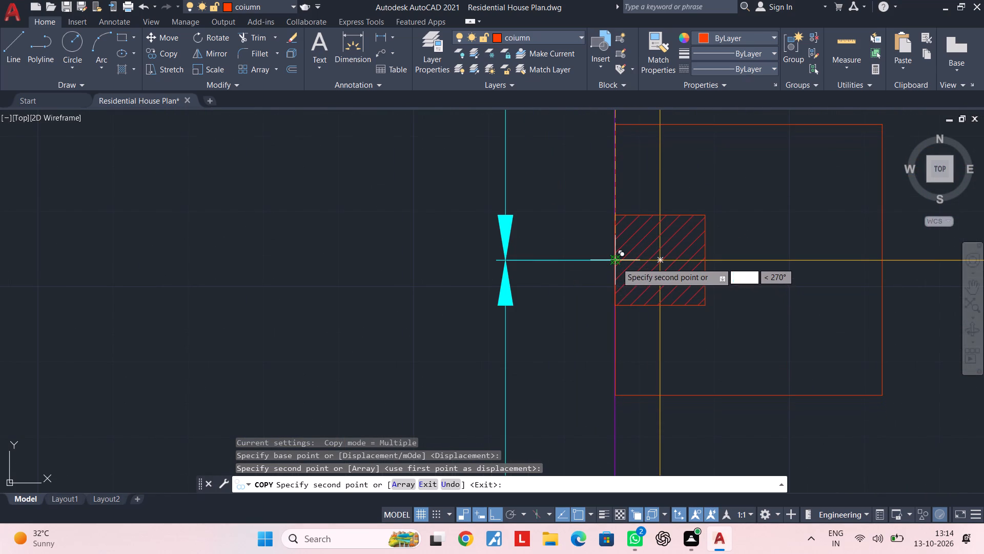
{"action": "left_click", "coordinate": [617, 263]}
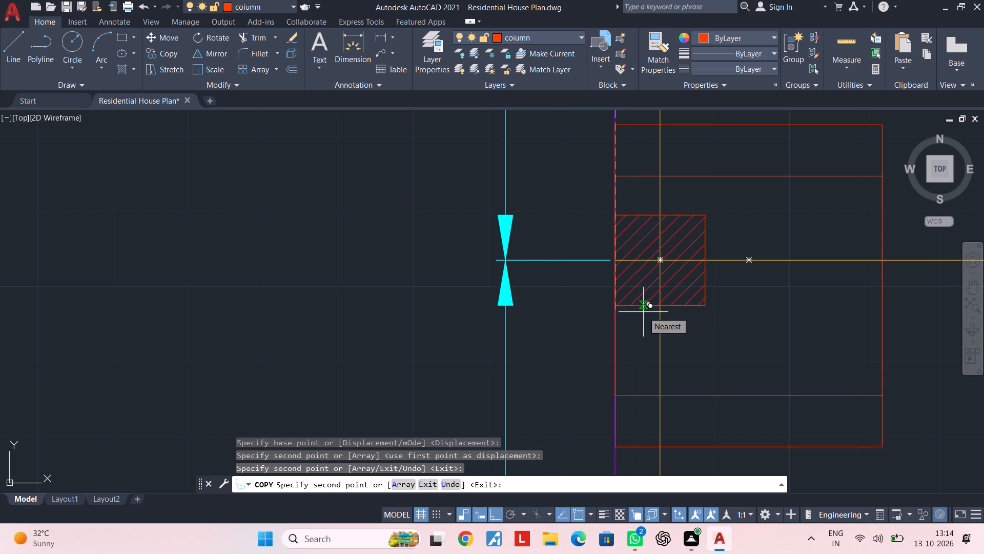
Place a further copy of both footings at the left column's outer-edge midpoint between the 15'-6" and 5'-9" spans.
{"action": "scroll", "coordinate": [643, 312], "scroll_direction": "down", "scroll_amount": 4}
{"action": "middle_click_drag", "start_coordinate": [642, 305], "coordinate": [620, 195]}
{"action": "middle_click_drag", "start_coordinate": [642, 287], "coordinate": [624, 191]}
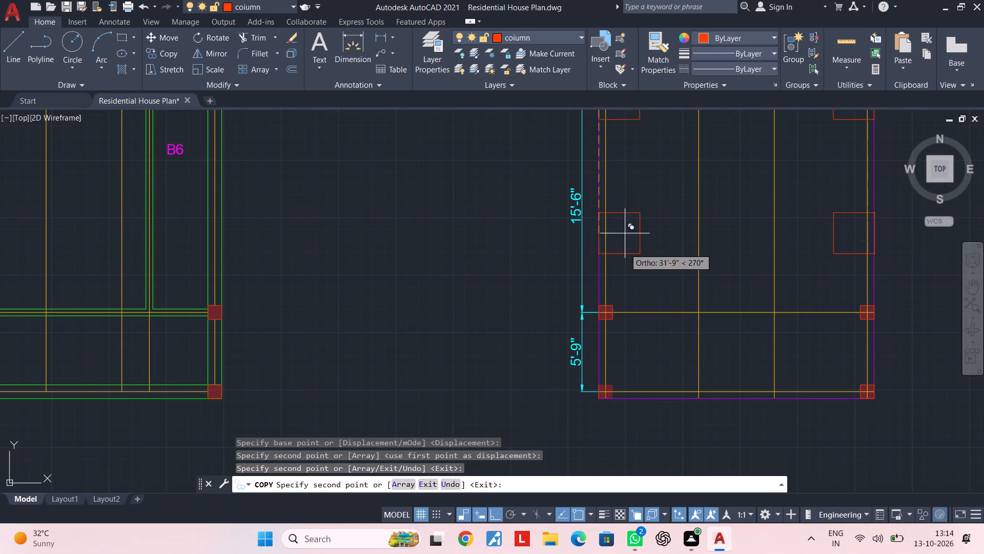
{"action": "scroll", "coordinate": [621, 310], "scroll_direction": "up", "scroll_amount": 3}
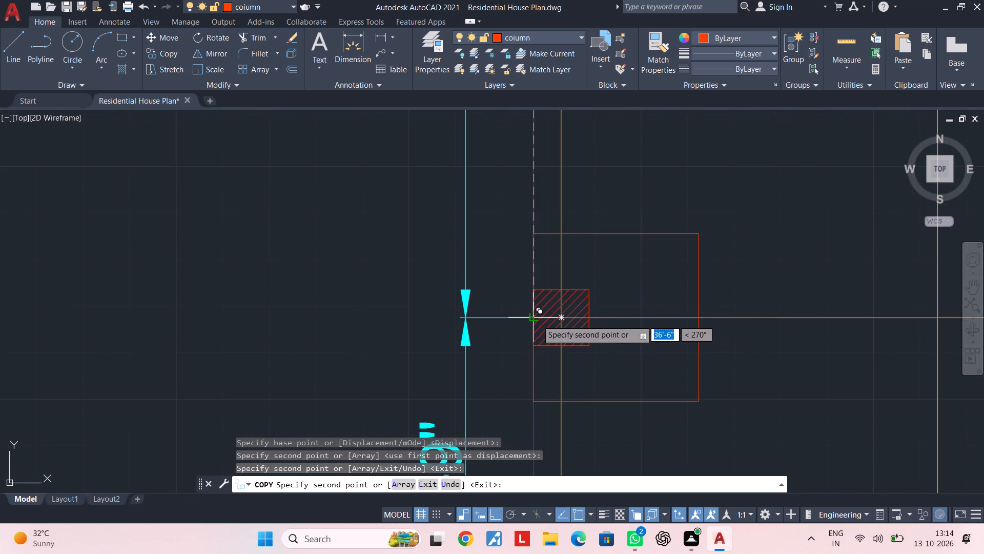
{"action": "left_click", "coordinate": [534, 318]}
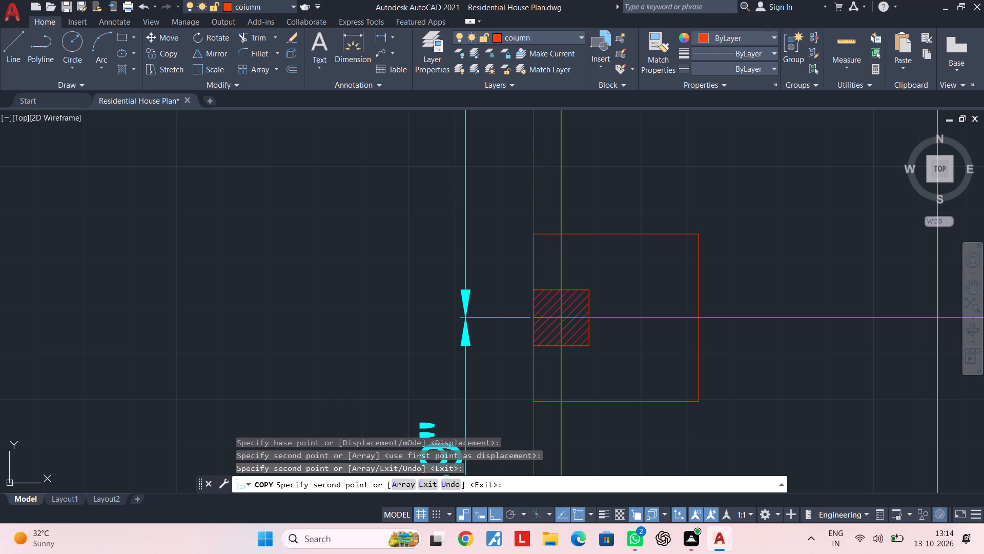
{"action": "scroll", "coordinate": [536, 319], "scroll_direction": "down", "scroll_amount": 3}
{"action": "scroll", "coordinate": [572, 345], "scroll_direction": "down", "scroll_amount": 3}
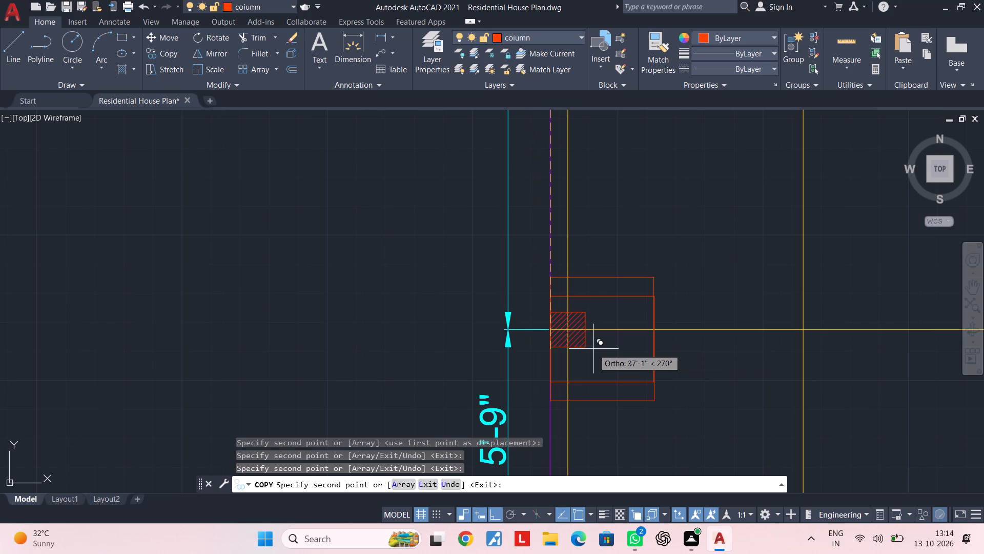
{"action": "scroll", "coordinate": [603, 362], "scroll_direction": "down", "scroll_amount": 2}
{"action": "middle_click_drag", "start_coordinate": [622, 384], "coordinate": [586, 232]}
{"action": "key", "text": "Escape"}
{"action": "key", "text": "Escape"}
{"action": "key", "text": "Escape"}
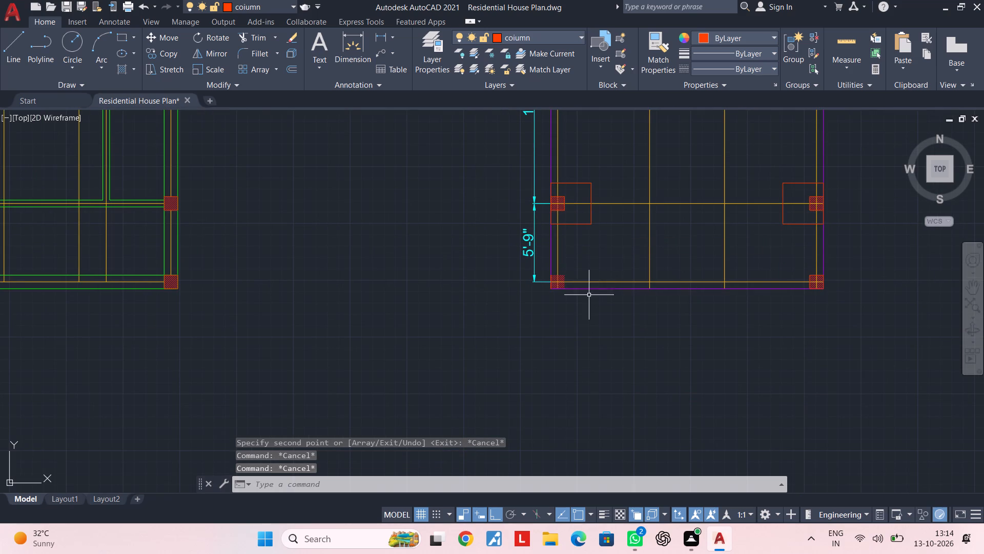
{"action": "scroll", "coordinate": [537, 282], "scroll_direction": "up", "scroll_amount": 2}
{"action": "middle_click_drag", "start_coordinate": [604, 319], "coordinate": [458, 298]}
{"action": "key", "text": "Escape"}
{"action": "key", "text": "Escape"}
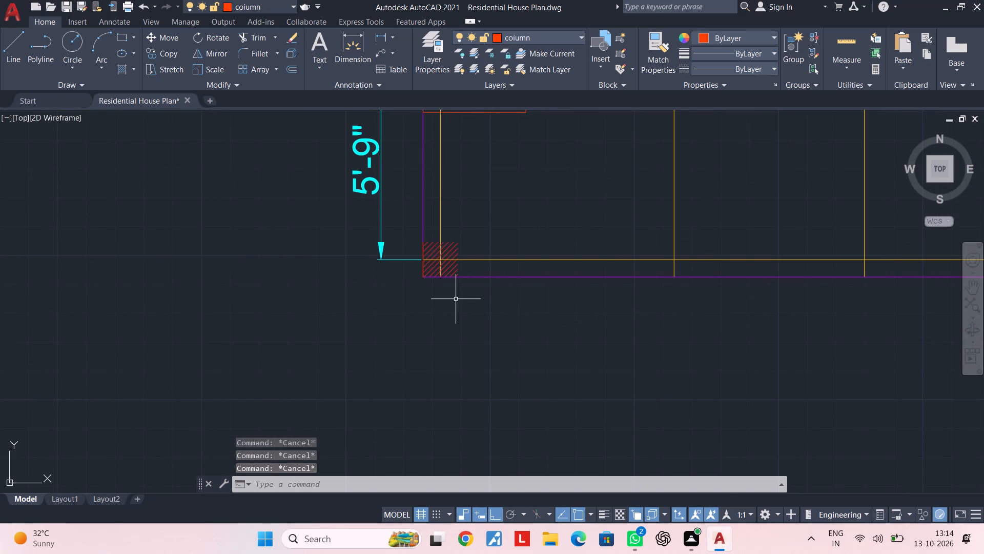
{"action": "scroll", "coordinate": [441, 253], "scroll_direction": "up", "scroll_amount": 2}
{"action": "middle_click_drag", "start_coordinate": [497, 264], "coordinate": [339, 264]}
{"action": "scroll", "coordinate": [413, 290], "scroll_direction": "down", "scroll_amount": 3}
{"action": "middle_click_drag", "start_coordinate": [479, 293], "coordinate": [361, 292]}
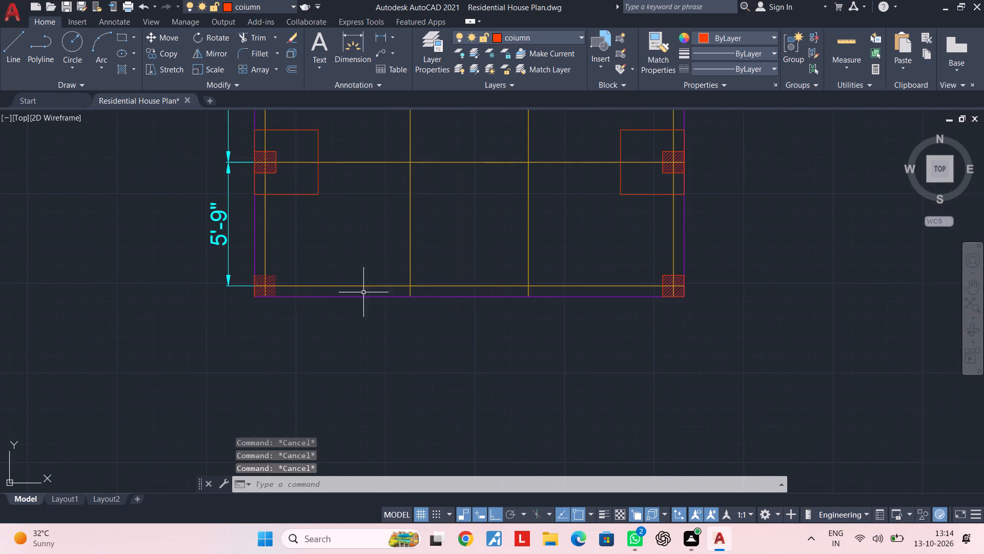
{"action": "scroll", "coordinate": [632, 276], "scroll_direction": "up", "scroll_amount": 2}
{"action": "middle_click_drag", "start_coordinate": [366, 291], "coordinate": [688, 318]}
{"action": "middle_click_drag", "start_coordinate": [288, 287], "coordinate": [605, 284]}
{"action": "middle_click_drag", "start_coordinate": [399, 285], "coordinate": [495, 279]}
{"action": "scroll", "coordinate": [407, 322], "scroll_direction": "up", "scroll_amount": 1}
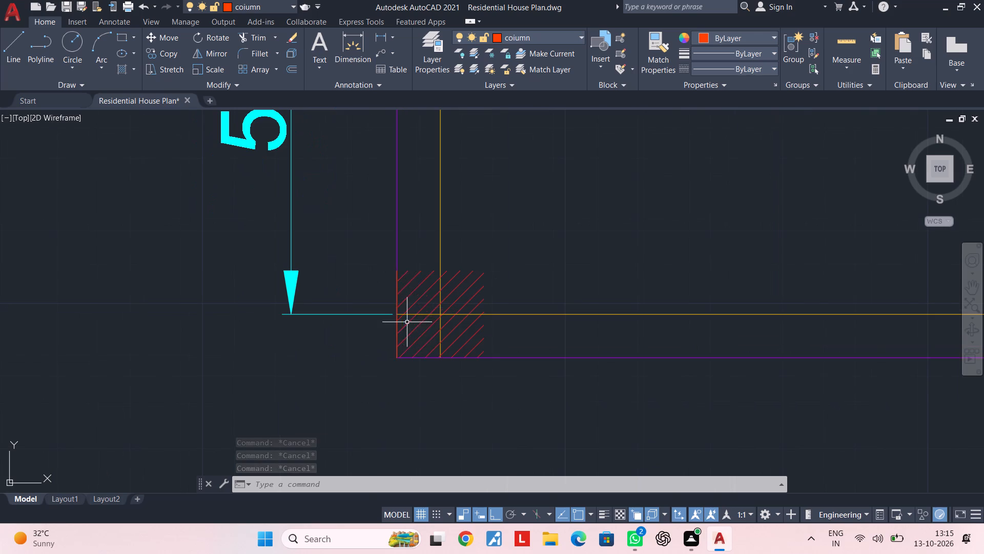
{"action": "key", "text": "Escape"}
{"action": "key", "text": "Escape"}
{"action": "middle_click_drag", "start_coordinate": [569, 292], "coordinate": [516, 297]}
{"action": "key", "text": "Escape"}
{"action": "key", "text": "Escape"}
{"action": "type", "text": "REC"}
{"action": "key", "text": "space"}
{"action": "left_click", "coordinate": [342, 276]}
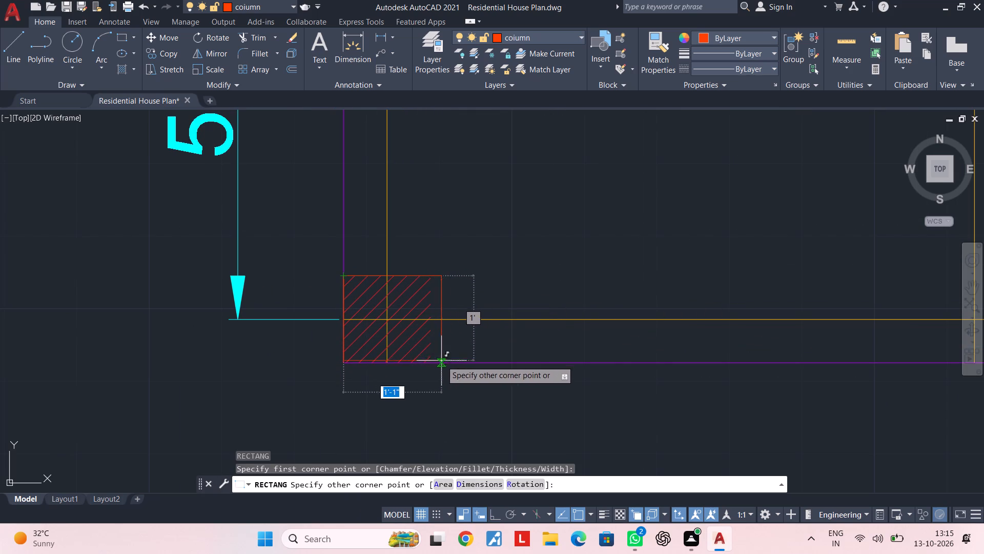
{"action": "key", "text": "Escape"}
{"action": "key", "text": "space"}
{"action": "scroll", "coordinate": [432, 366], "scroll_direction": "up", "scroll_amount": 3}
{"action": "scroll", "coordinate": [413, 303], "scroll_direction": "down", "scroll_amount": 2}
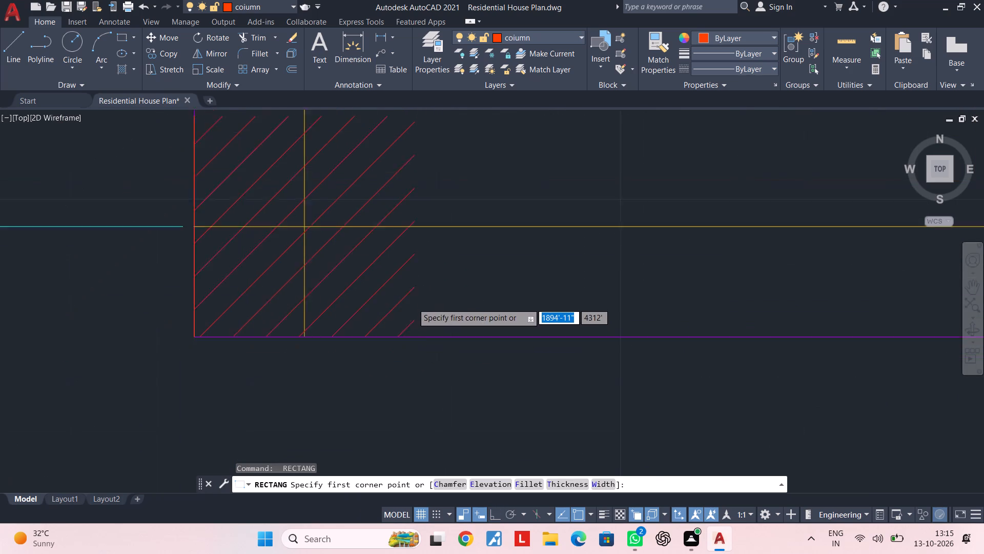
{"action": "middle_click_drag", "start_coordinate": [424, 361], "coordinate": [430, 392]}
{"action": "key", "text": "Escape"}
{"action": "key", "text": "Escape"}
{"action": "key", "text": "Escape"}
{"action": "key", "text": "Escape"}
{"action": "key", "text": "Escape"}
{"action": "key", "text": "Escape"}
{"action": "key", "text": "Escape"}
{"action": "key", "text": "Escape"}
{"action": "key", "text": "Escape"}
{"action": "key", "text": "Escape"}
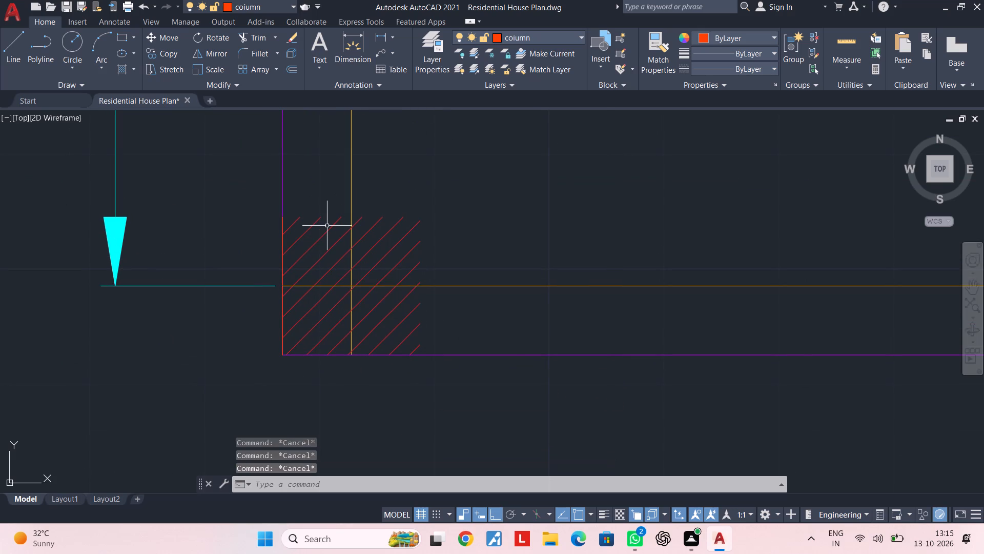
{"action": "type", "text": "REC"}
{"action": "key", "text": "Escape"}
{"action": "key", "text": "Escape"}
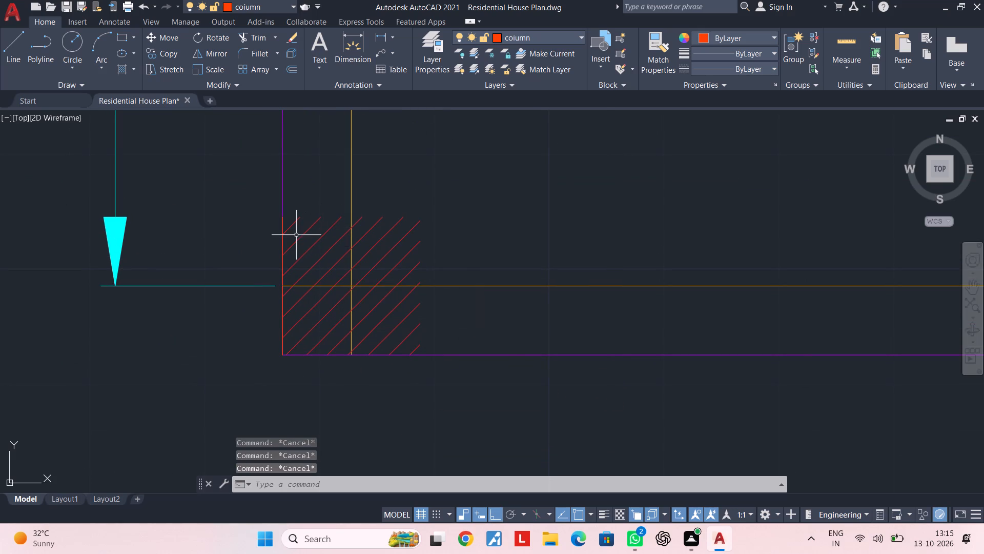
Delete the leftover polyline along the outer edge of the plan's bottom-left corner column.
{"action": "left_click", "coordinate": [283, 235]}
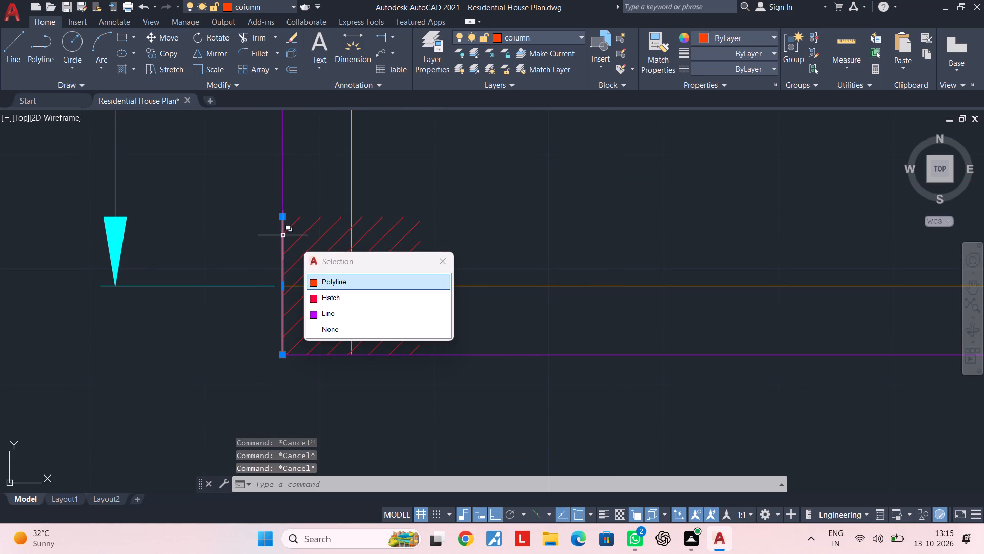
{"action": "left_click", "coordinate": [345, 288]}
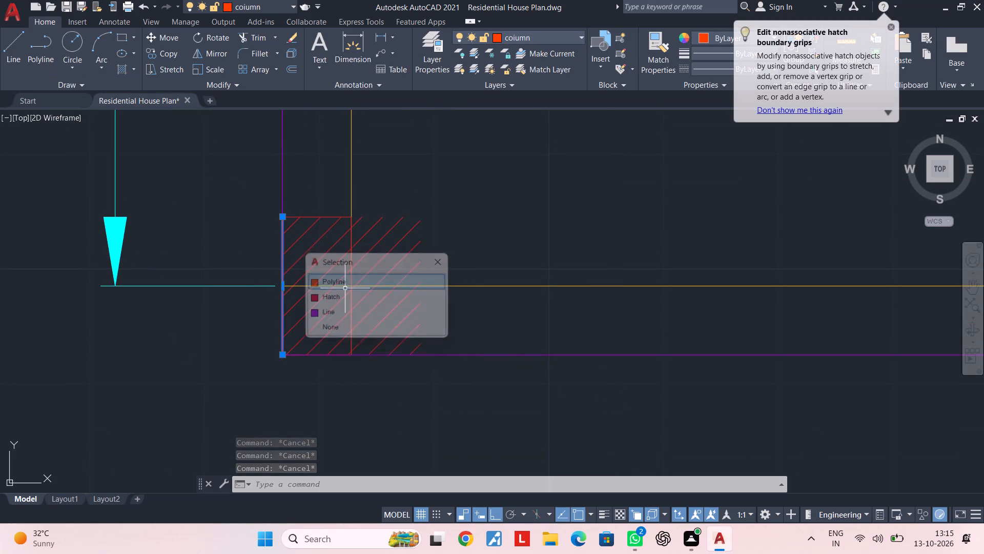
{"action": "key", "text": "Delete"}
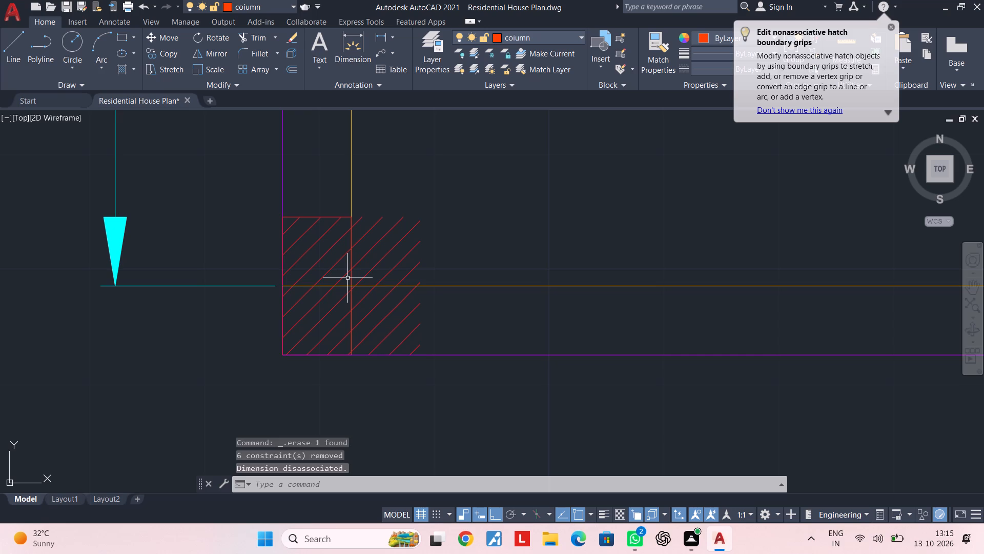
{"action": "key", "text": "Escape"}
{"action": "key", "text": "Escape"}
{"action": "scroll", "coordinate": [382, 271], "scroll_direction": "down", "scroll_amount": 2}
{"action": "middle_click_drag", "start_coordinate": [423, 304], "coordinate": [393, 348]}
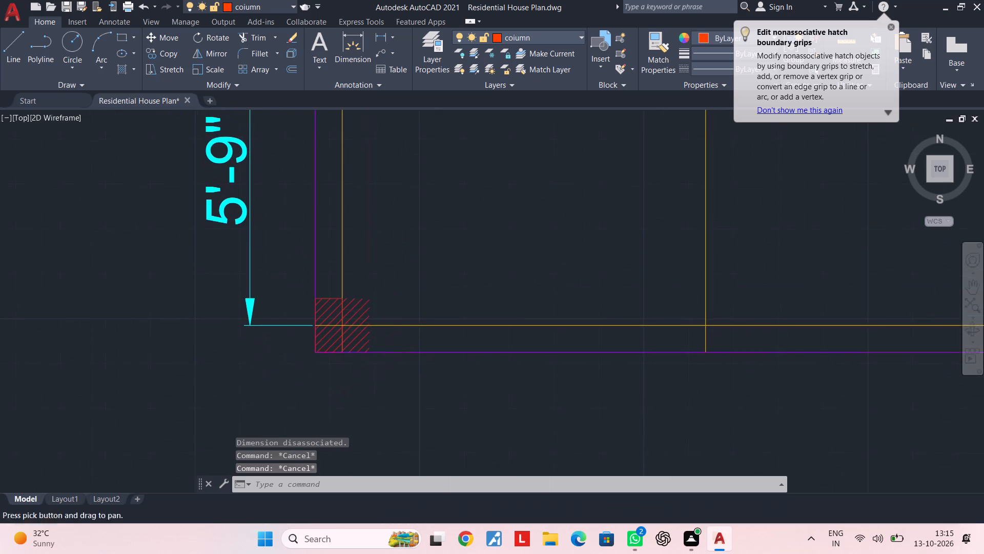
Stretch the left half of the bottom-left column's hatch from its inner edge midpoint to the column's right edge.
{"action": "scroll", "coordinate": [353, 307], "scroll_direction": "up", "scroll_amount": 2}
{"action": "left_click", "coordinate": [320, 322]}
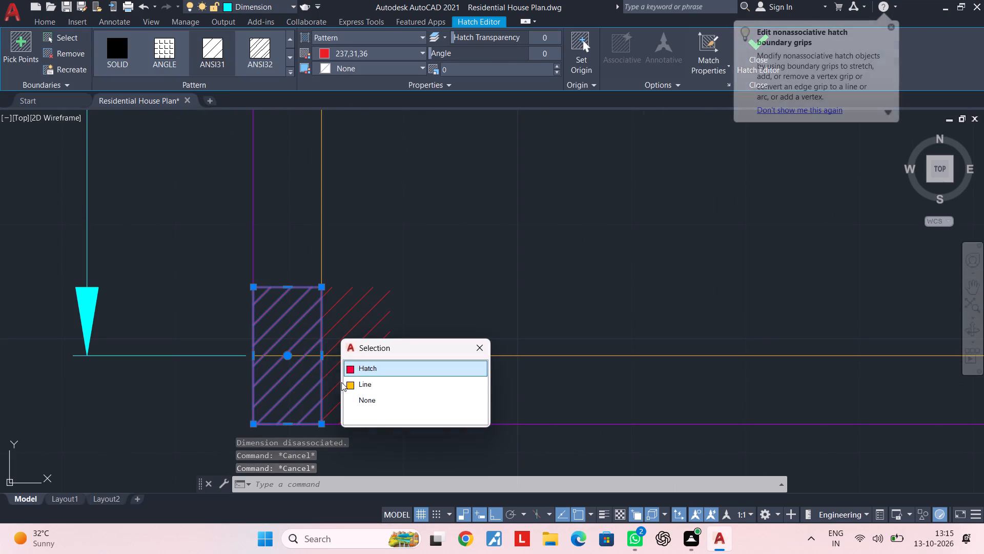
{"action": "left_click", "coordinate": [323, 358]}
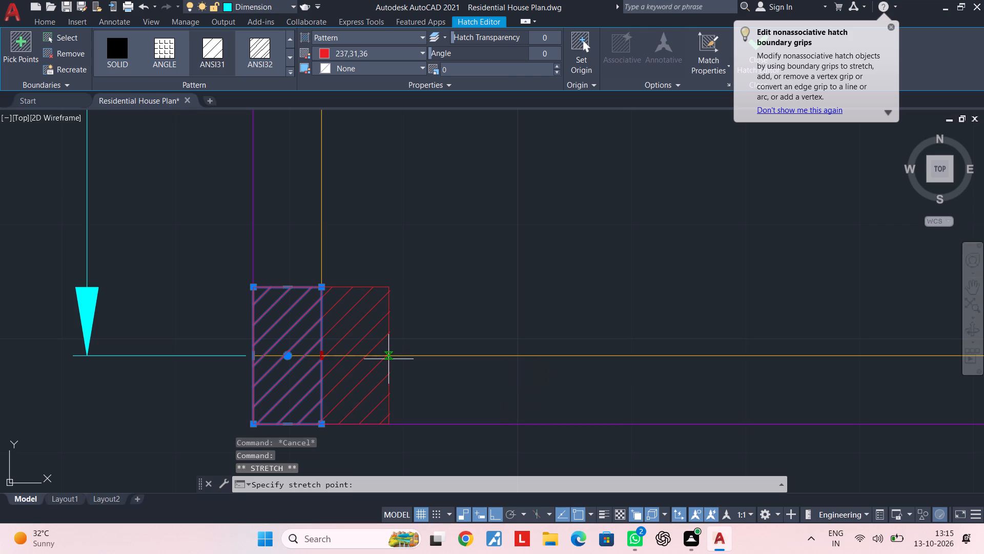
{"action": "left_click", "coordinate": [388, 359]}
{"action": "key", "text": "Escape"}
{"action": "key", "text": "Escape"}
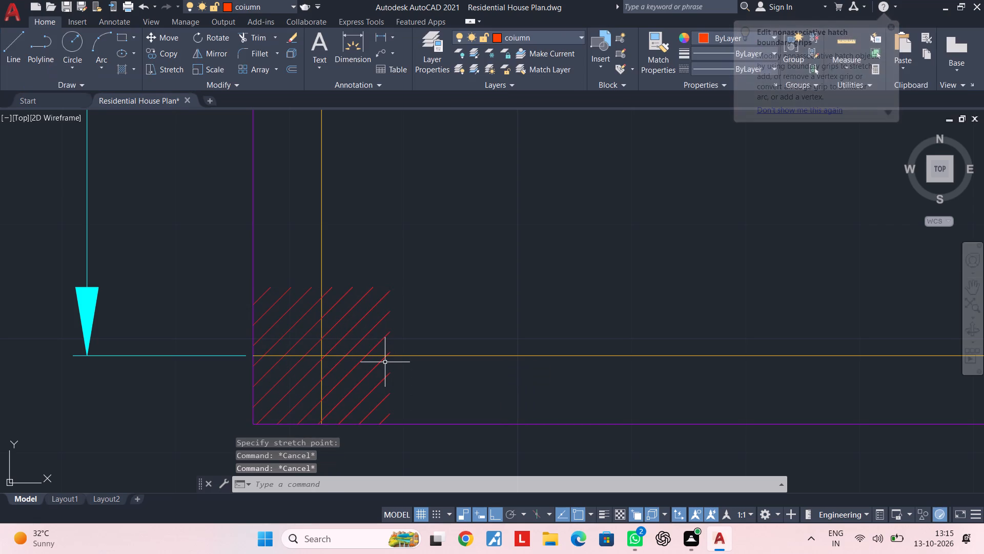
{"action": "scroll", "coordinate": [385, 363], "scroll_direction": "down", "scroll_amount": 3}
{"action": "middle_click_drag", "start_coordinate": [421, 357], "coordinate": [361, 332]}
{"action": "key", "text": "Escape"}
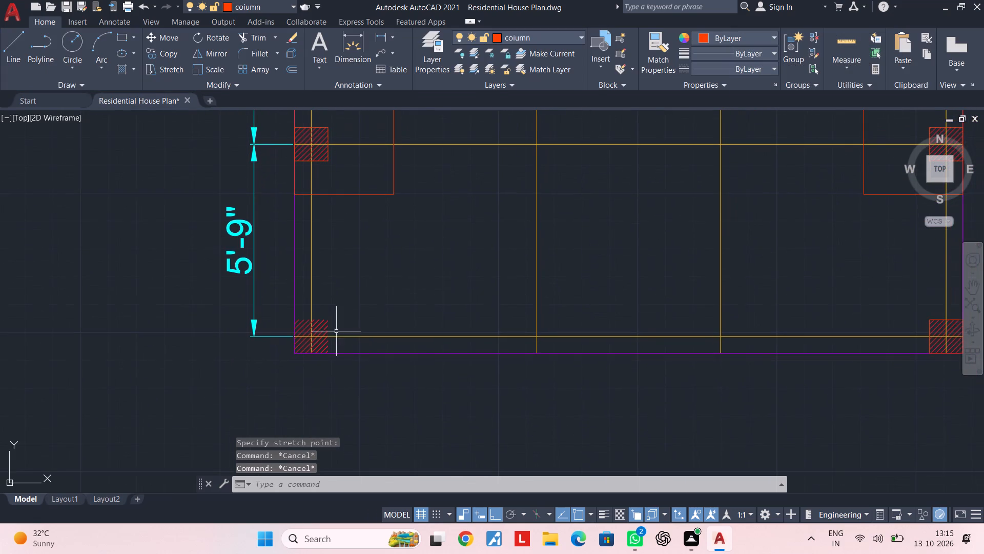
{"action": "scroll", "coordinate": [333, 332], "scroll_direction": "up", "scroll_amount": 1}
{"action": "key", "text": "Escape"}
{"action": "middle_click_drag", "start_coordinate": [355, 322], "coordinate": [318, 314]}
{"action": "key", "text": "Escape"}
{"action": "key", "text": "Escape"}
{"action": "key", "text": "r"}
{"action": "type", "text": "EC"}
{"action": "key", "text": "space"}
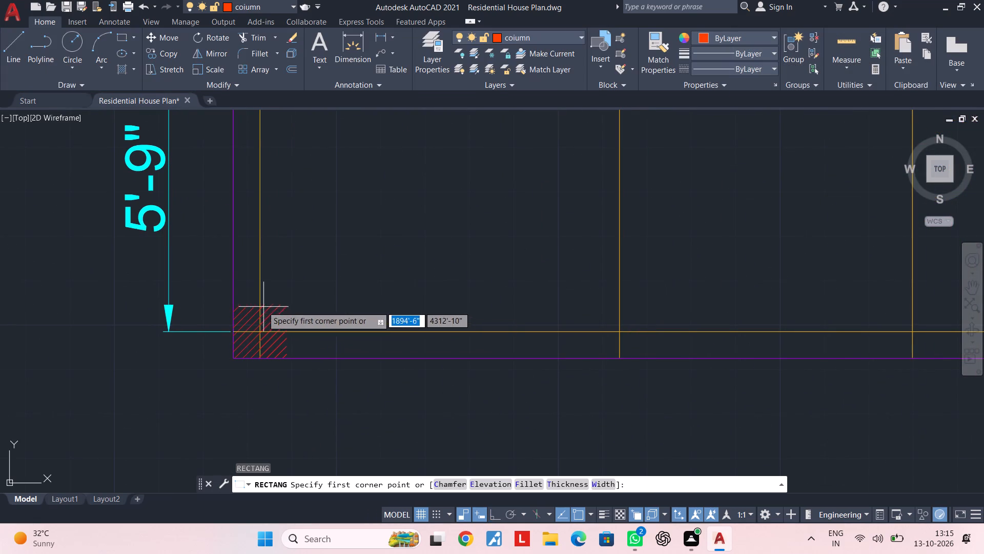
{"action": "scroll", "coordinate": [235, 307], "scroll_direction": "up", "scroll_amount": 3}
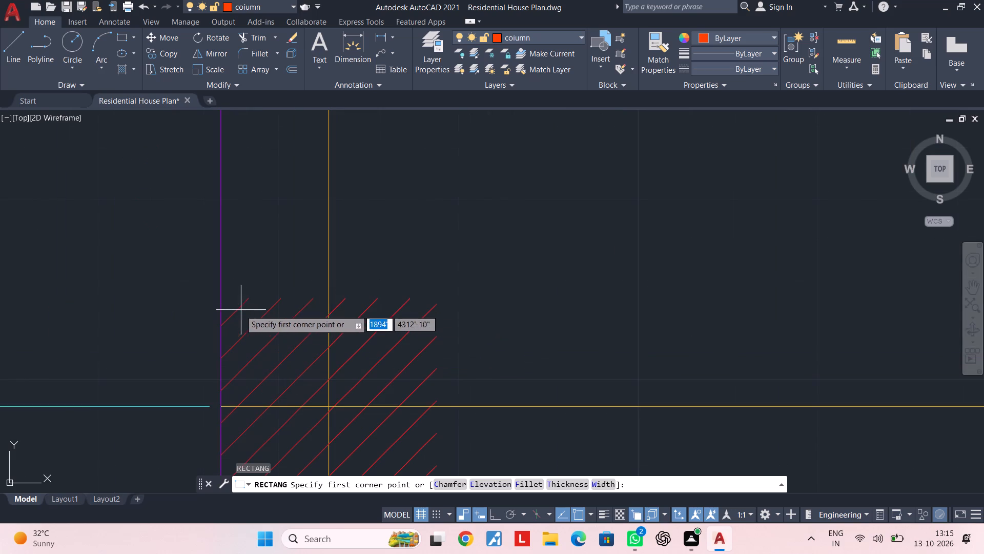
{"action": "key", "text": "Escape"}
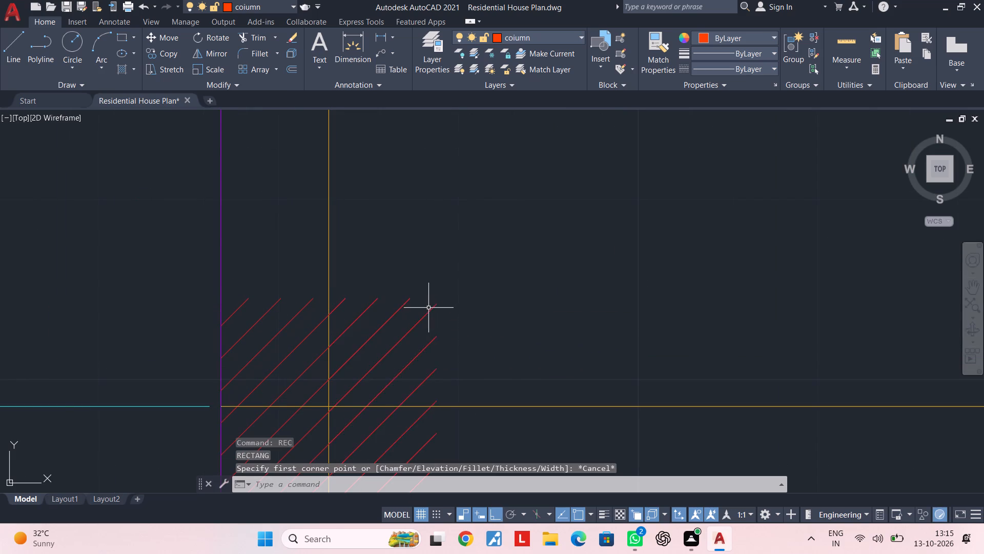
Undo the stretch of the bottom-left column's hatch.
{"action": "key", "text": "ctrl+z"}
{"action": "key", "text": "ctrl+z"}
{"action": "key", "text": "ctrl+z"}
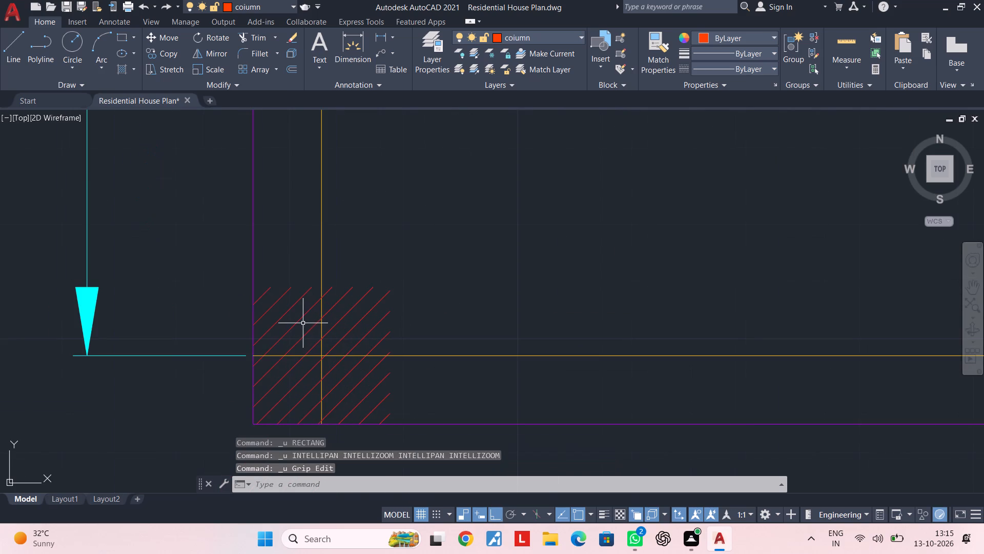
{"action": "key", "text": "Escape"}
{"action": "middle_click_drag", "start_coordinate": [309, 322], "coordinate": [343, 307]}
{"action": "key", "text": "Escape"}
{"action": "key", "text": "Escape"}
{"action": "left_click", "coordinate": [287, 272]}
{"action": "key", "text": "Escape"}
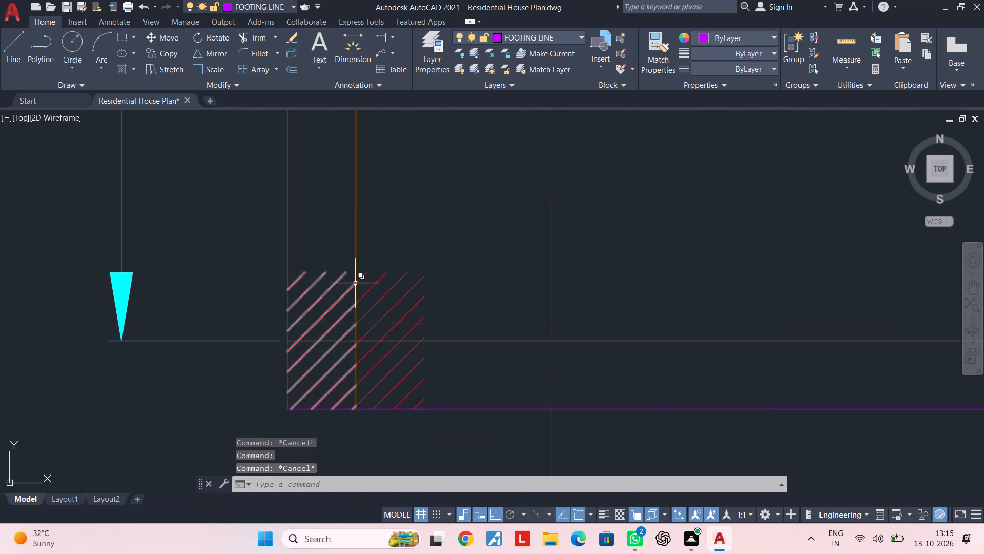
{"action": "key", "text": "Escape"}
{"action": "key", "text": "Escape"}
Regenerate the model display.
{"action": "type", "text": "RE"}
{"action": "key", "text": "space"}
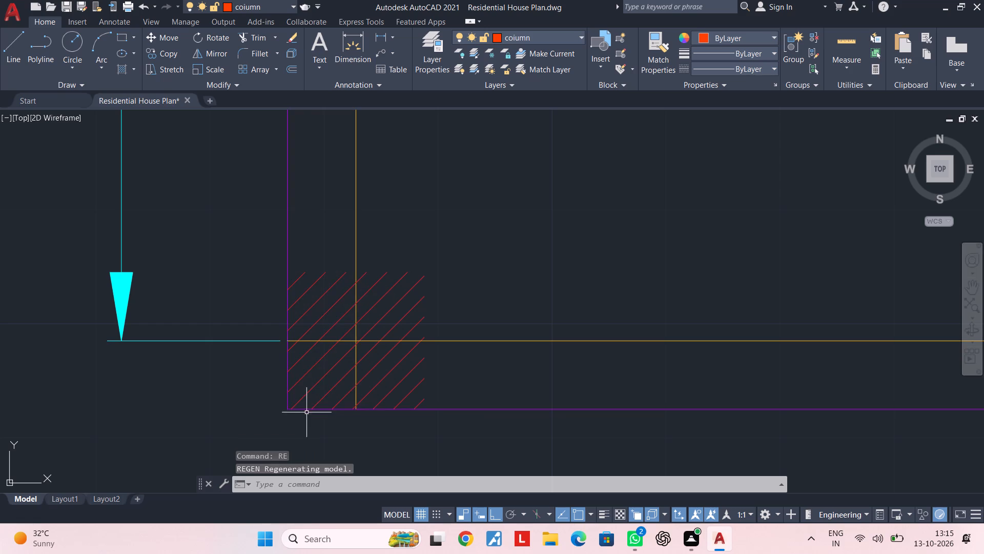
{"action": "key", "text": "Escape"}
{"action": "key", "text": "Escape"}
{"action": "key", "text": "Escape"}
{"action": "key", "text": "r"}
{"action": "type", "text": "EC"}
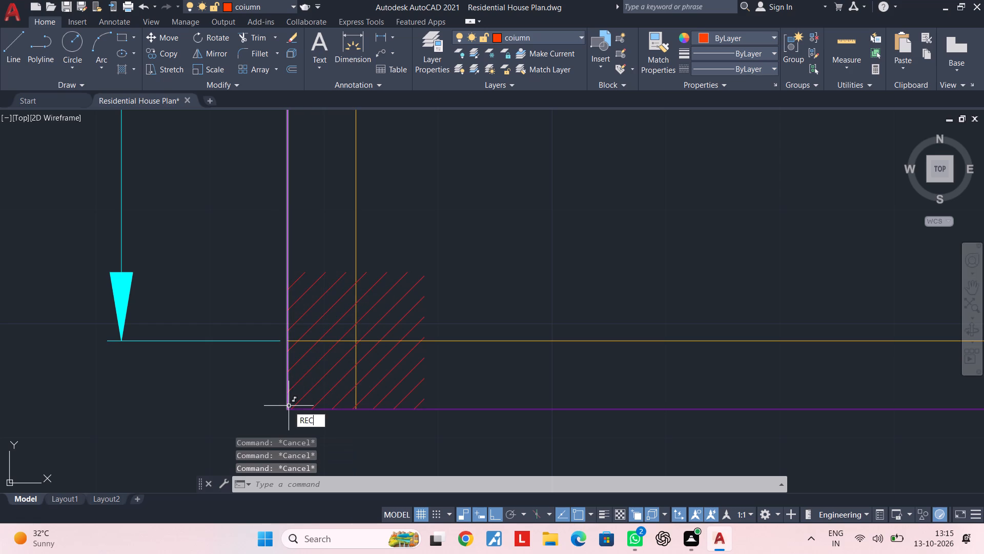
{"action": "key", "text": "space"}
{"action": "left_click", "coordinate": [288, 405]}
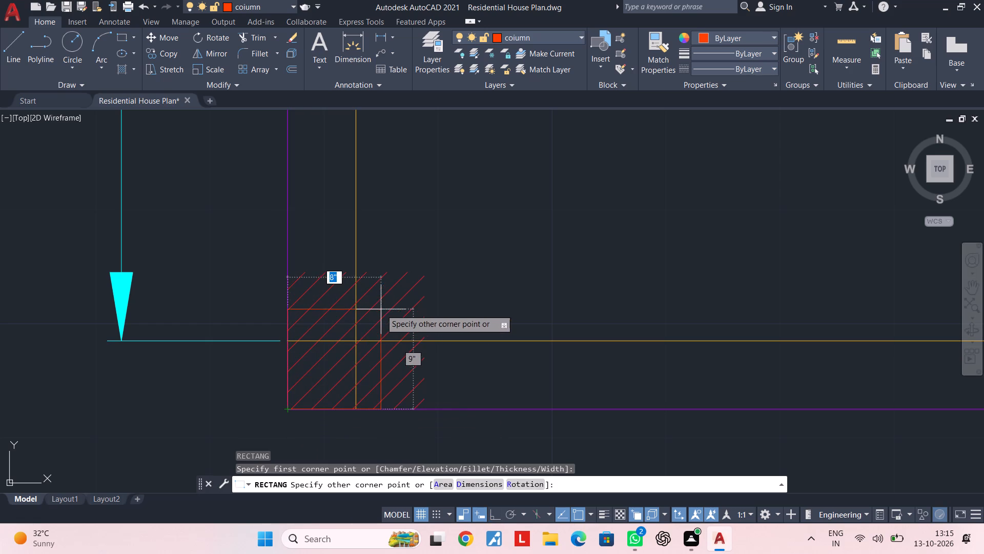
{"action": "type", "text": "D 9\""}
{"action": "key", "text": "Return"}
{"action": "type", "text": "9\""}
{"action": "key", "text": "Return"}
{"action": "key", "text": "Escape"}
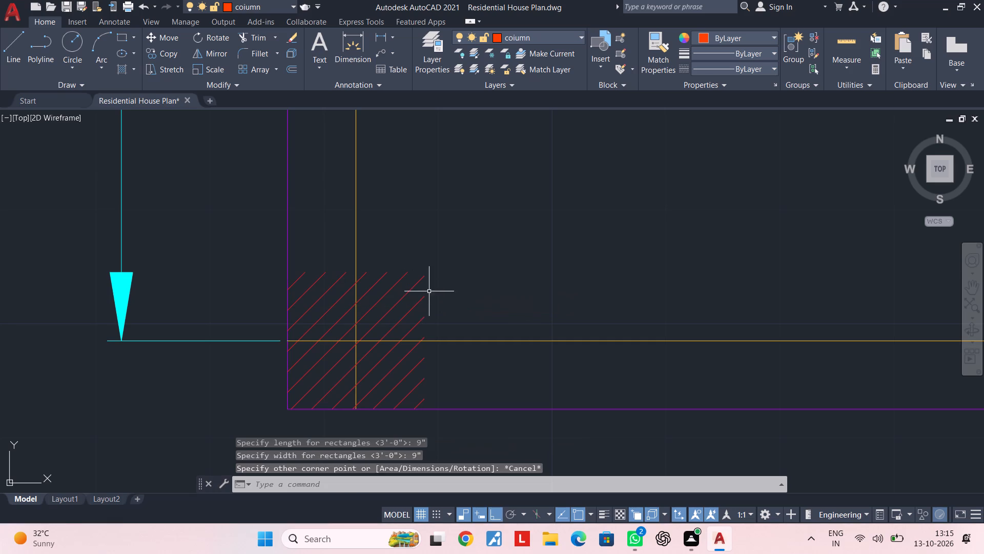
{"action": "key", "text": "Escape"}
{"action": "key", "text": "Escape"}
Delete both halves of the hatch in the plan's bottom-left corner column.
{"action": "left_click", "coordinate": [406, 299]}
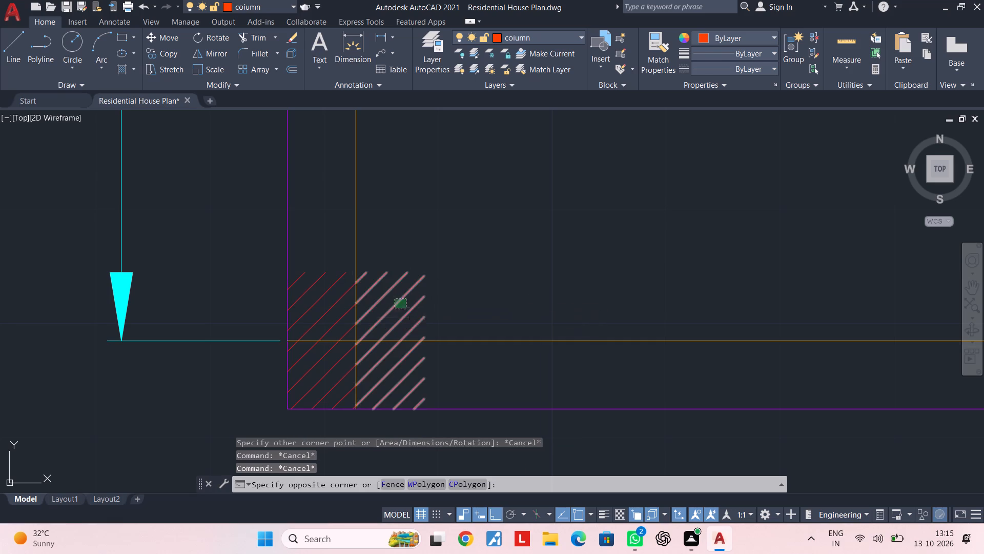
{"action": "left_click", "coordinate": [395, 308]}
{"action": "key", "text": "Delete"}
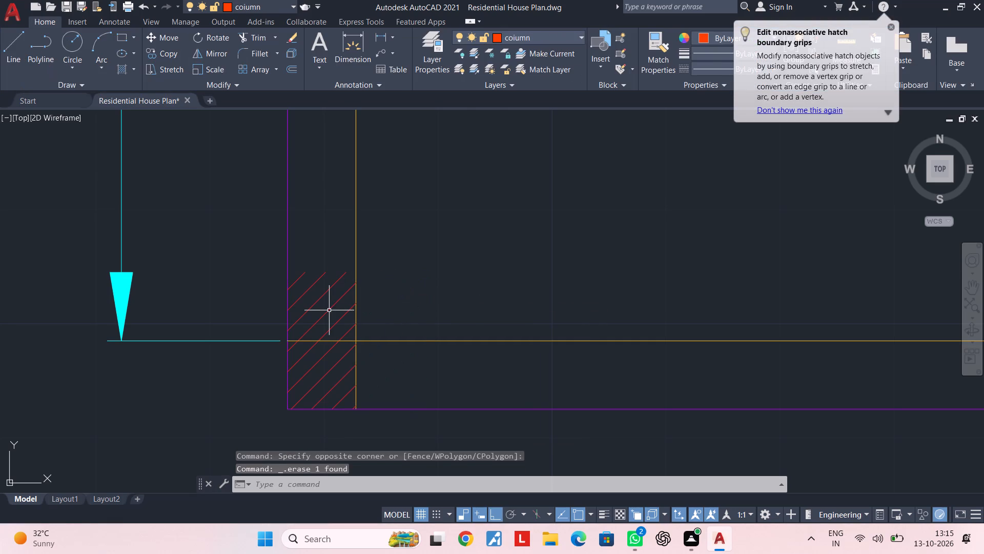
{"action": "left_click", "coordinate": [329, 310]}
{"action": "key", "text": "Delete"}
{"action": "key", "text": "Escape"}
Draw a 9" by 9" column rectangle inward from the plan's bottom-left outer corner.
{"action": "scroll", "coordinate": [329, 310], "scroll_direction": "down", "scroll_amount": 3}
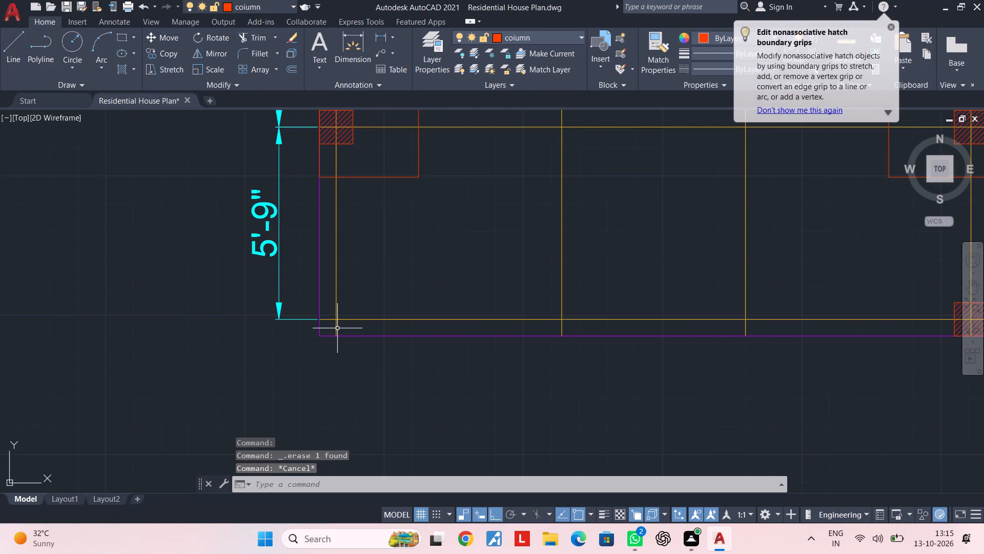
{"action": "middle_click_drag", "start_coordinate": [338, 329], "coordinate": [296, 351]}
{"action": "scroll", "coordinate": [239, 350], "scroll_direction": "up", "scroll_amount": 1}
{"action": "middle_click_drag", "start_coordinate": [328, 364], "coordinate": [252, 359]}
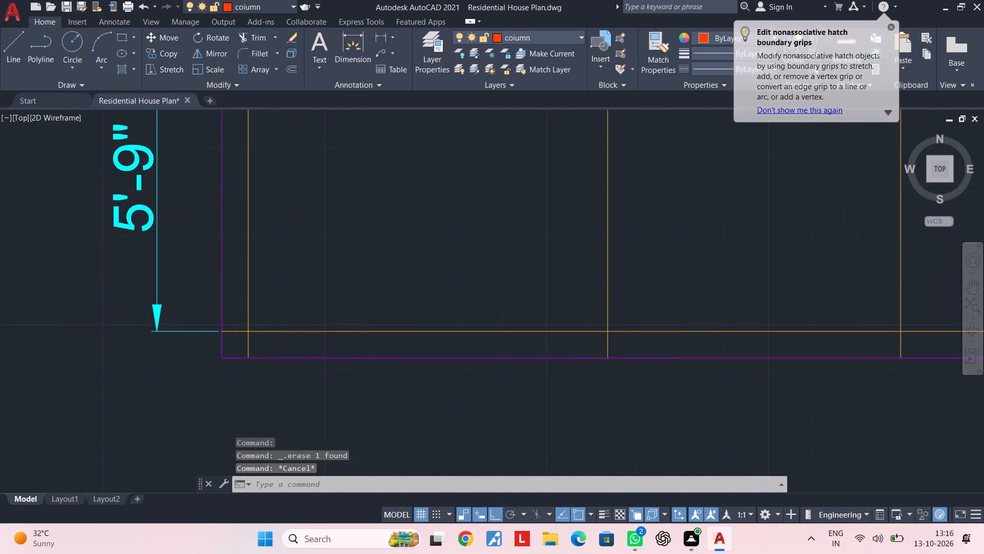
{"action": "key", "text": "Escape"}
{"action": "key", "text": "r"}
{"action": "type", "text": "EC"}
{"action": "key", "text": "space"}
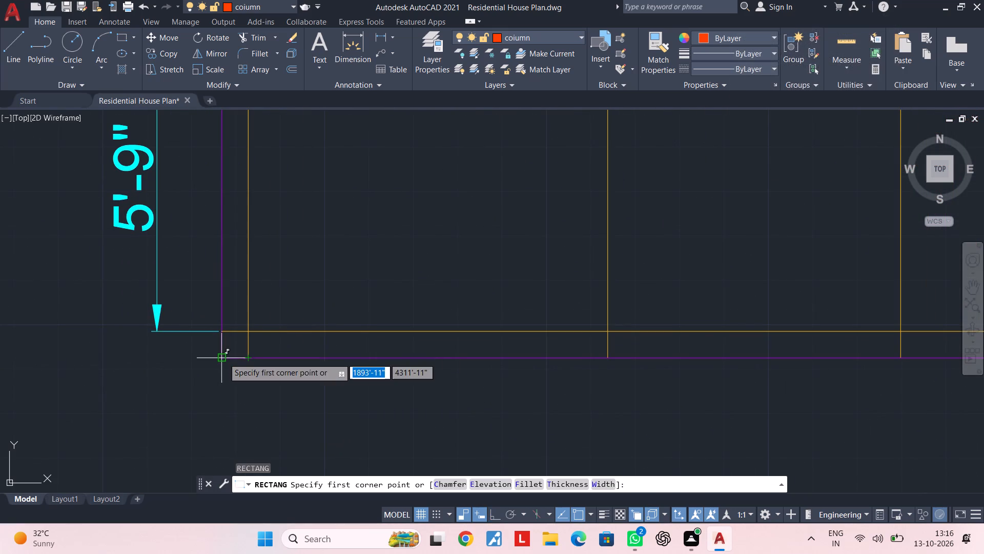
{"action": "left_click", "coordinate": [223, 358]}
{"action": "type", "text": "D 9\""}
{"action": "key", "text": "Return"}
{"action": "type", "text": "9\""}
{"action": "key", "text": "Return"}
{"action": "left_click", "coordinate": [273, 302]}
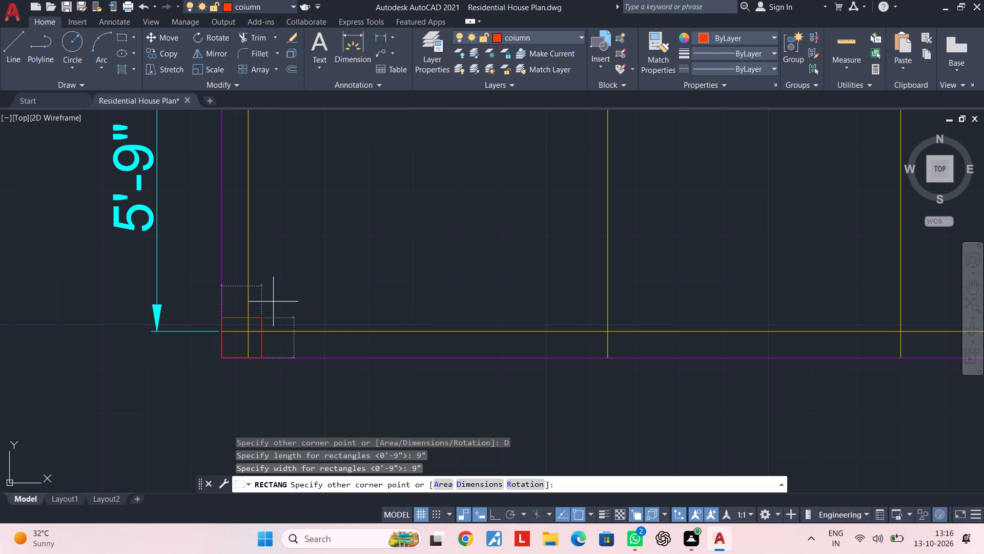
{"action": "scroll", "coordinate": [228, 330], "scroll_direction": "up", "scroll_amount": 3}
{"action": "middle_click_drag", "start_coordinate": [270, 322], "coordinate": [302, 300]}
{"action": "key", "text": "Escape"}
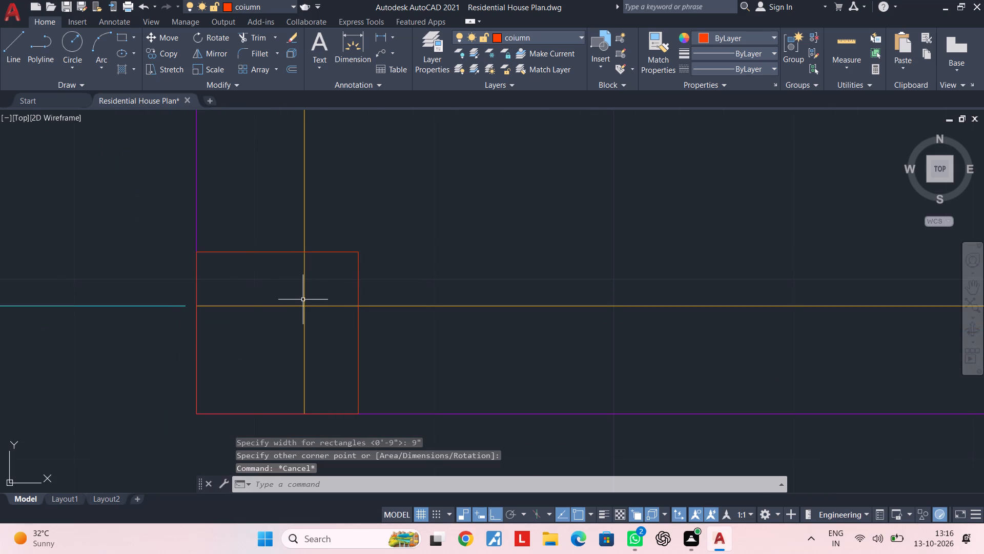
Hatch all four parts of the new bottom-left column square with the current diagonal red pattern.
{"action": "key", "text": "h"}
{"action": "key", "text": "space"}
{"action": "left_click", "coordinate": [261, 355]}
{"action": "left_click", "coordinate": [264, 286]}
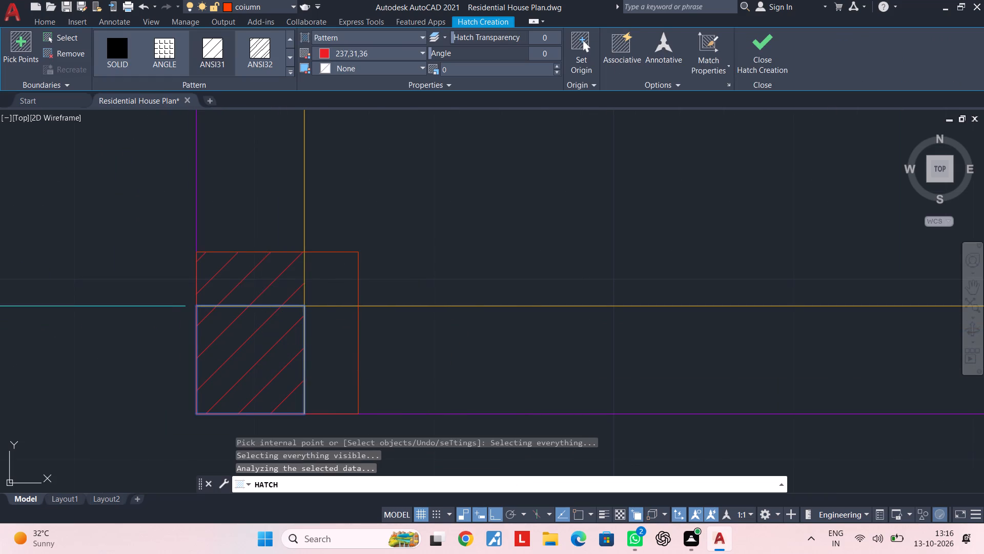
{"action": "left_click", "coordinate": [335, 291]}
{"action": "left_click", "coordinate": [331, 334]}
{"action": "key", "text": "Escape"}
{"action": "scroll", "coordinate": [343, 330], "scroll_direction": "down", "scroll_amount": 3}
{"action": "middle_click_drag", "start_coordinate": [361, 323], "coordinate": [307, 316]}
{"action": "key", "text": "Escape"}
{"action": "key", "text": "Escape"}
Draw a 3' by 3' footing rectangle inward from the bottom-left column's outer corner.
{"action": "scroll", "coordinate": [349, 290], "scroll_direction": "down", "scroll_amount": 3}
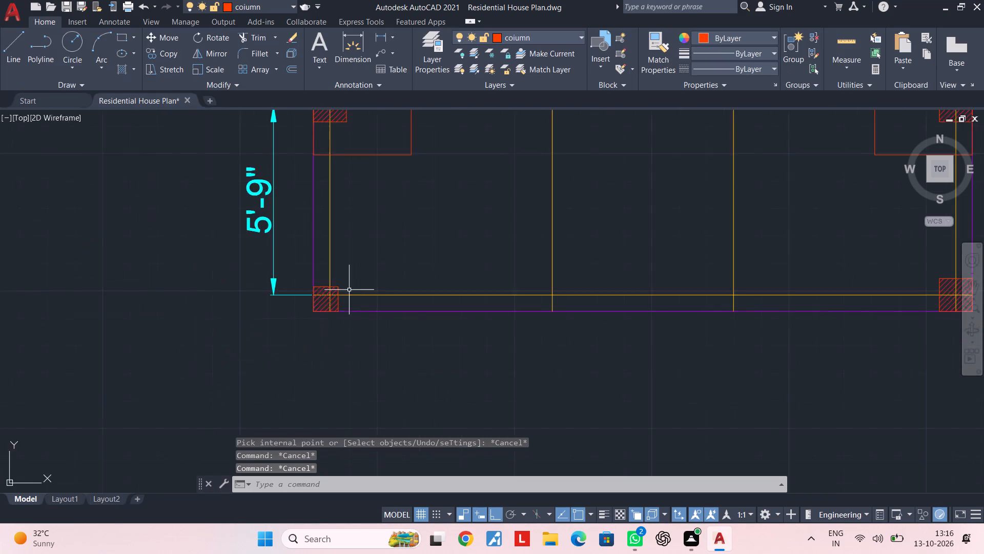
{"action": "middle_click_drag", "start_coordinate": [349, 290], "coordinate": [305, 341]}
{"action": "key", "text": "Escape"}
{"action": "middle_click_drag", "start_coordinate": [324, 309], "coordinate": [320, 290]}
{"action": "key", "text": "Escape"}
{"action": "key", "text": "Escape"}
{"action": "key", "text": "Escape"}
{"action": "key", "text": "Escape"}
{"action": "key", "text": "Escape"}
{"action": "key", "text": "Escape"}
{"action": "type", "text": "REC"}
{"action": "key", "text": "space"}
{"action": "scroll", "coordinate": [267, 341], "scroll_direction": "up", "scroll_amount": 2}
{"action": "left_click", "coordinate": [263, 343]}
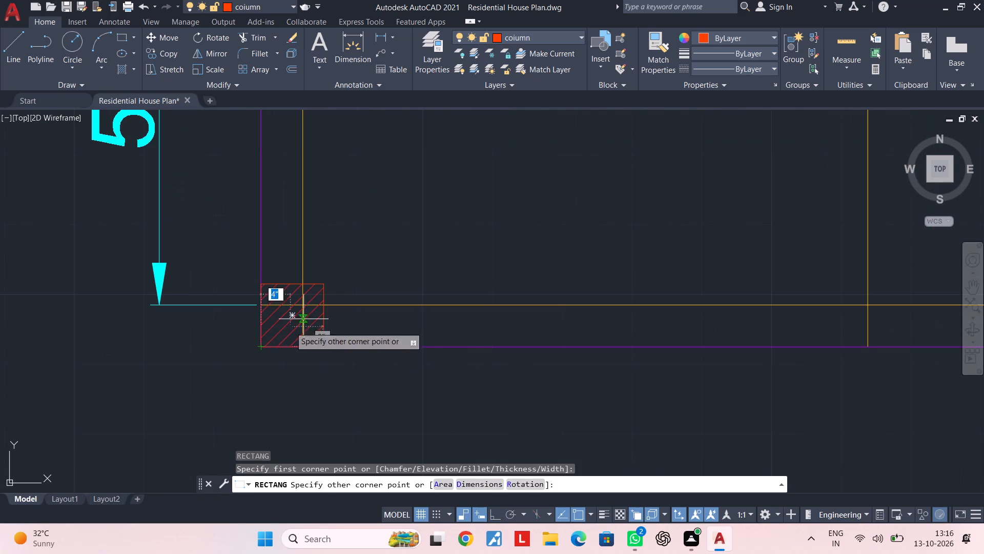
{"action": "type", "text": "D 3'"}
{"action": "key", "text": "Return"}
{"action": "type", "text": "3'"}
{"action": "key", "text": "Return"}
{"action": "left_click", "coordinate": [410, 242]}
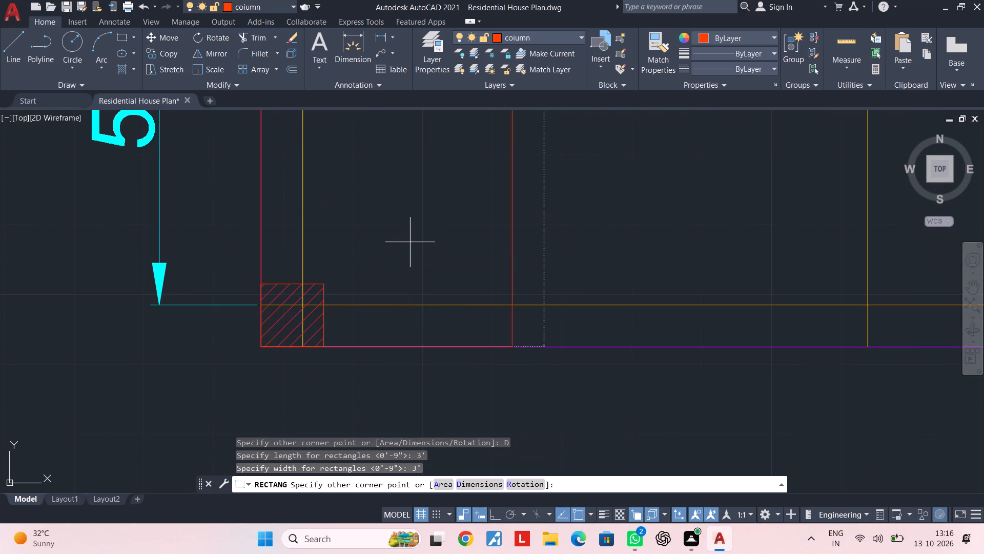
Draw a 3' by 3' footing rectangle inward from the bottom-right column's outer corner.
{"action": "scroll", "coordinate": [538, 281], "scroll_direction": "down", "scroll_amount": 2}
{"action": "scroll", "coordinate": [670, 277], "scroll_direction": "down", "scroll_amount": 3}
{"action": "middle_click_drag", "start_coordinate": [691, 277], "coordinate": [423, 267]}
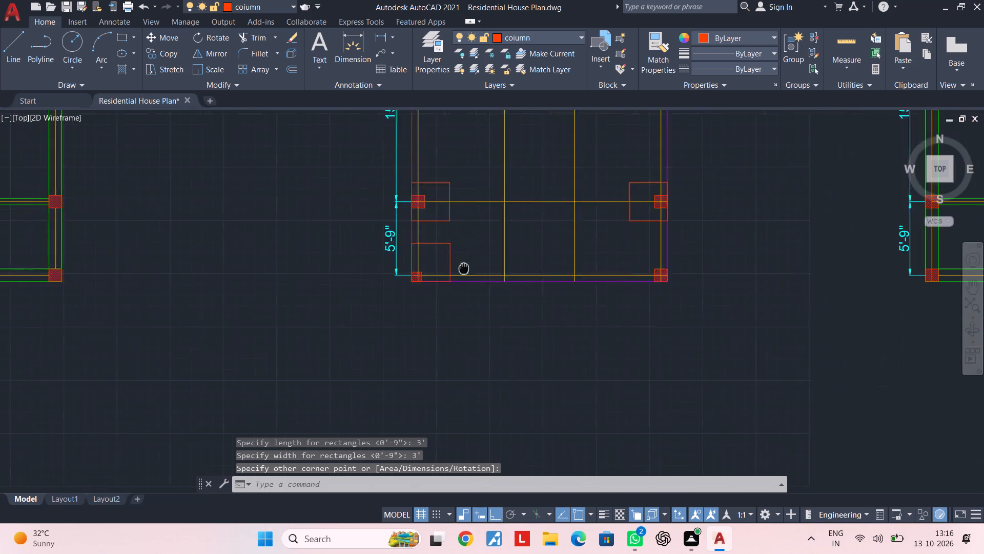
{"action": "middle_click_drag", "start_coordinate": [423, 267], "coordinate": [384, 267]}
{"action": "middle_click_drag", "start_coordinate": [576, 275], "coordinate": [472, 293]}
{"action": "scroll", "coordinate": [470, 300], "scroll_direction": "up", "scroll_amount": 2}
{"action": "middle_click_drag", "start_coordinate": [492, 302], "coordinate": [448, 319]}
{"action": "key", "text": "space"}
{"action": "scroll", "coordinate": [377, 321], "scroll_direction": "up", "scroll_amount": 1}
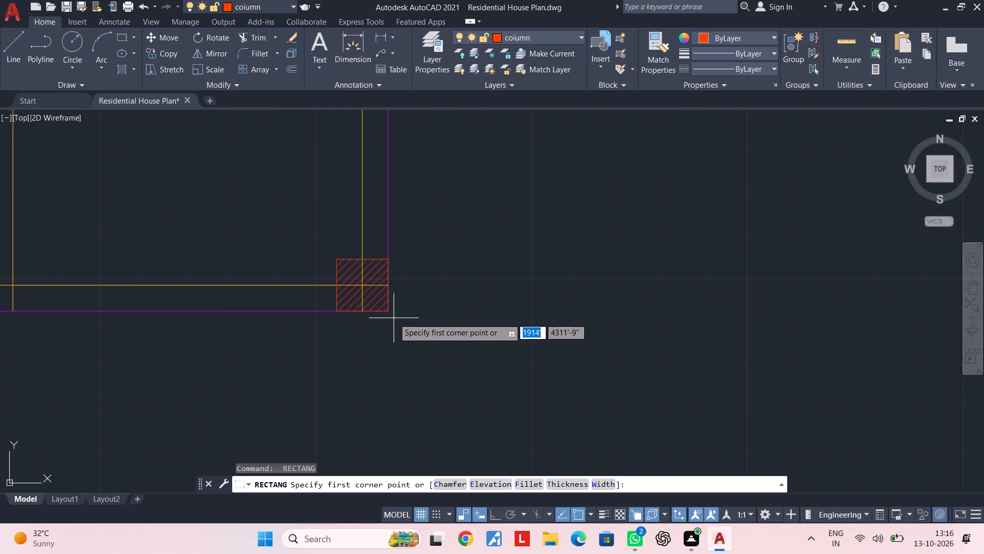
{"action": "left_click", "coordinate": [390, 312]}
{"action": "type", "text": "D 3'"}
{"action": "key", "text": "Return"}
{"action": "key", "text": "3"}
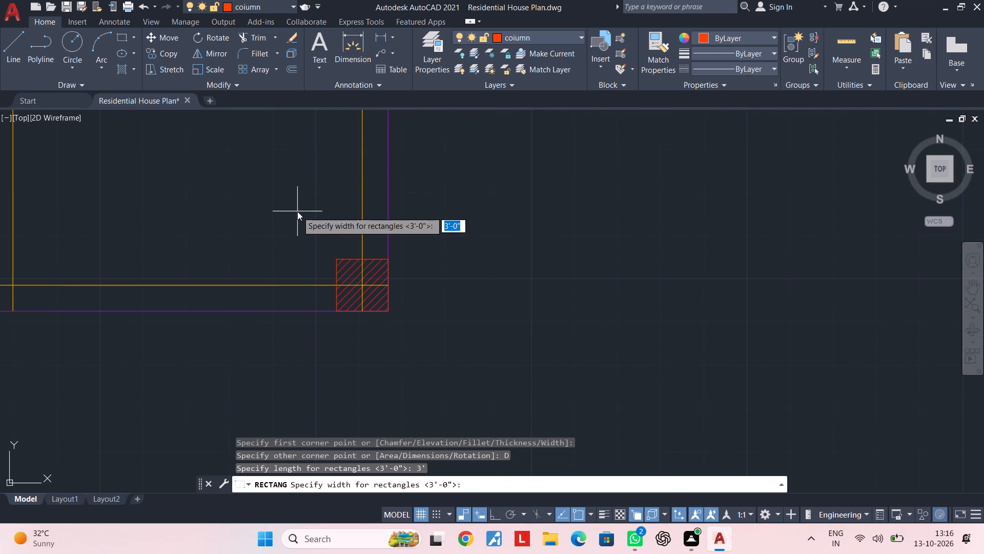
{"action": "key", "text": "apostrophe"}
{"action": "key", "text": "Return"}
{"action": "left_click", "coordinate": [297, 211]}
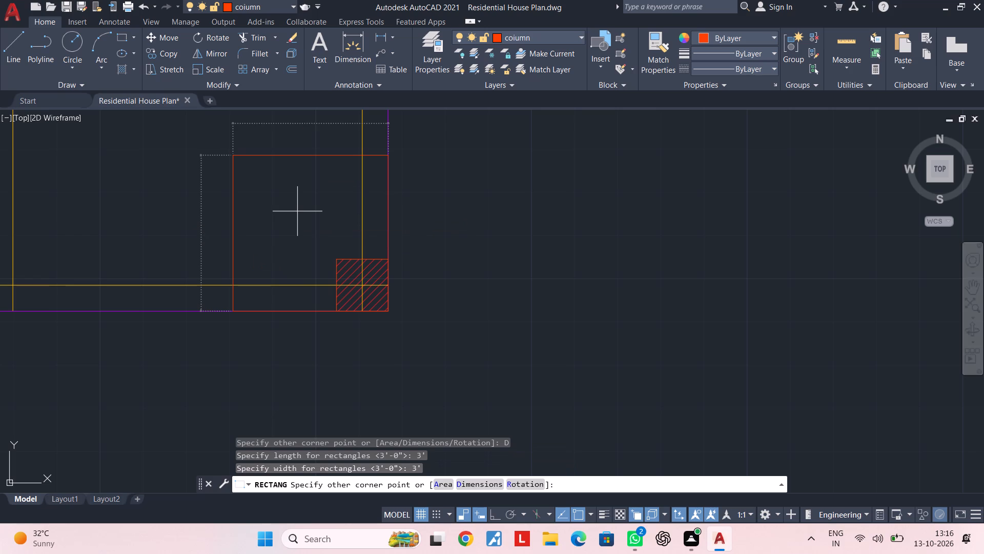
{"action": "scroll", "coordinate": [294, 225], "scroll_direction": "down", "scroll_amount": 3}
{"action": "middle_click_drag", "start_coordinate": [291, 221], "coordinate": [505, 312]}
{"action": "key", "text": "Escape"}
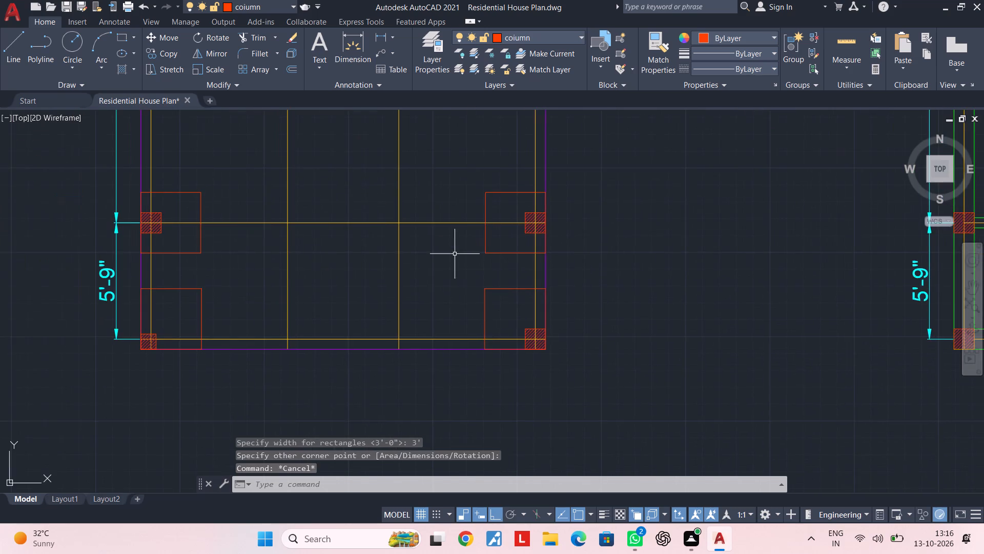
Look over the plan above the bottom footings for columns still without a footing.
{"action": "key", "text": "Escape"}
{"action": "middle_click_drag", "start_coordinate": [455, 252], "coordinate": [475, 361]}
{"action": "key", "text": "Escape"}
{"action": "key", "text": "Escape"}
{"action": "scroll", "coordinate": [434, 259], "scroll_direction": "down", "scroll_amount": 1}
{"action": "middle_click_drag", "start_coordinate": [435, 260], "coordinate": [482, 375]}
{"action": "key", "text": "Escape"}
{"action": "middle_click_drag", "start_coordinate": [428, 279], "coordinate": [474, 386]}
{"action": "key", "text": "Escape"}
{"action": "scroll", "coordinate": [420, 277], "scroll_direction": "up", "scroll_amount": 1}
{"action": "middle_click_drag", "start_coordinate": [442, 280], "coordinate": [417, 335]}
{"action": "scroll", "coordinate": [416, 335], "scroll_direction": "up", "scroll_amount": 1}
{"action": "key", "text": "Escape"}
{"action": "key", "text": "Escape"}
{"action": "key", "text": "Escape"}
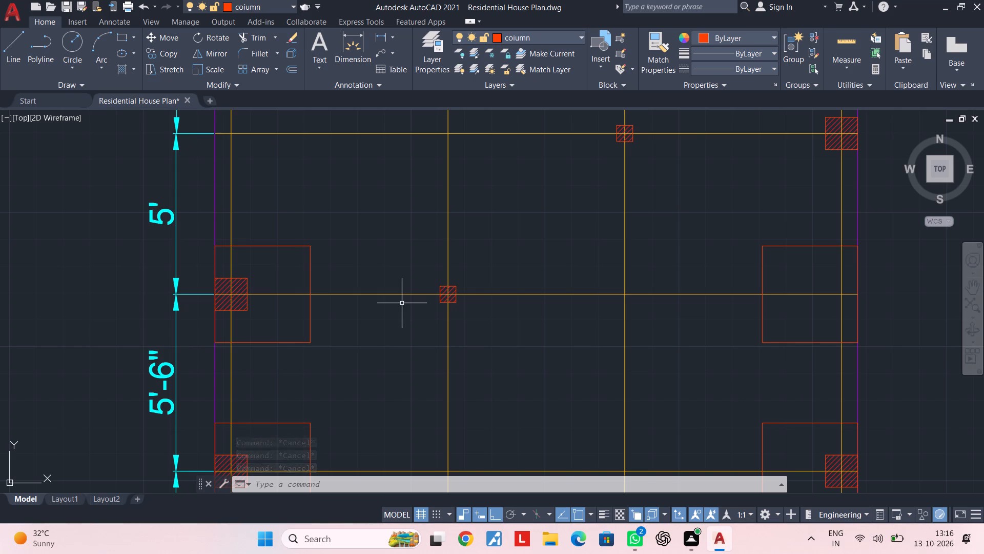
{"action": "key", "text": "Escape"}
{"action": "key", "text": "Escape"}
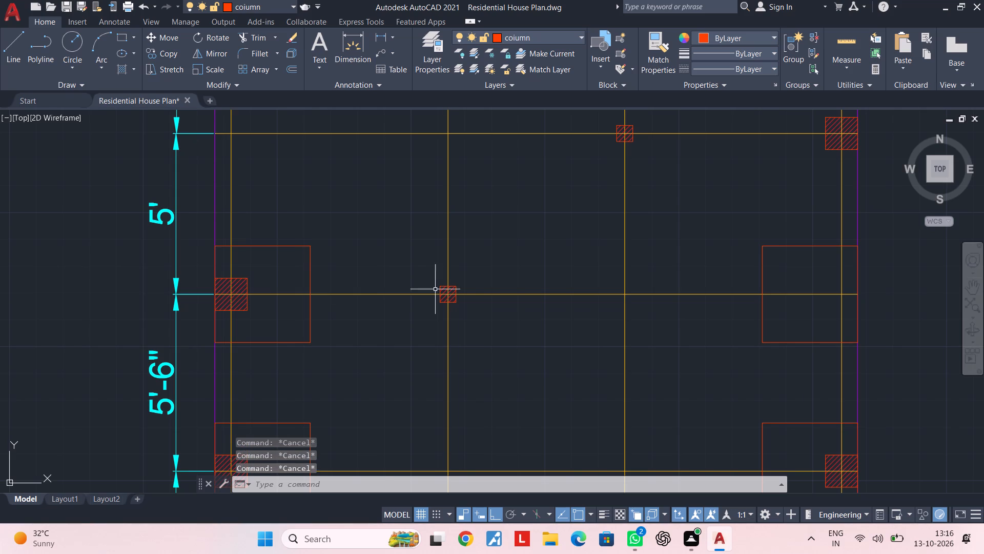
Measure from the top-left corner of the small interior column to its vertical centre line, on the grid line between the 5' and 5'-6" dimensions.
{"action": "scroll", "coordinate": [453, 285], "scroll_direction": "up", "scroll_amount": 1}
{"action": "middle_click_drag", "start_coordinate": [439, 296], "coordinate": [493, 271]}
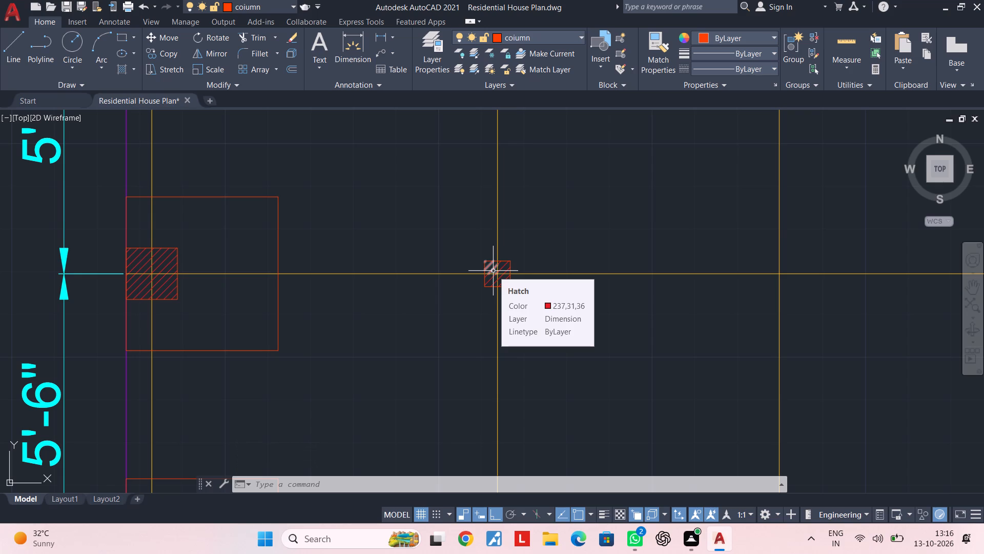
{"action": "key", "text": "Escape"}
{"action": "key", "text": "Escape"}
{"action": "scroll", "coordinate": [497, 261], "scroll_direction": "up", "scroll_amount": 2}
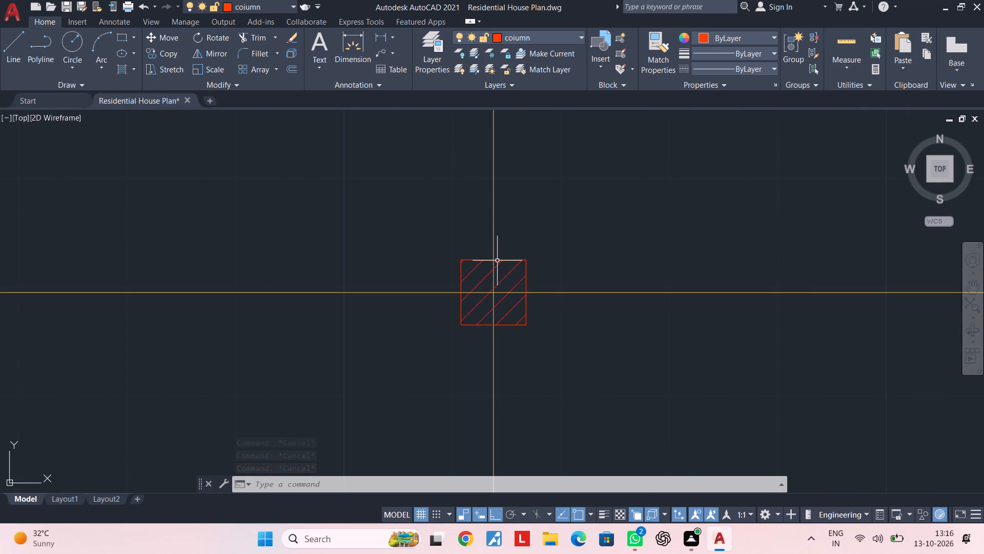
{"action": "key", "text": "Escape"}
{"action": "key", "text": "Escape"}
{"action": "key", "text": "Escape"}
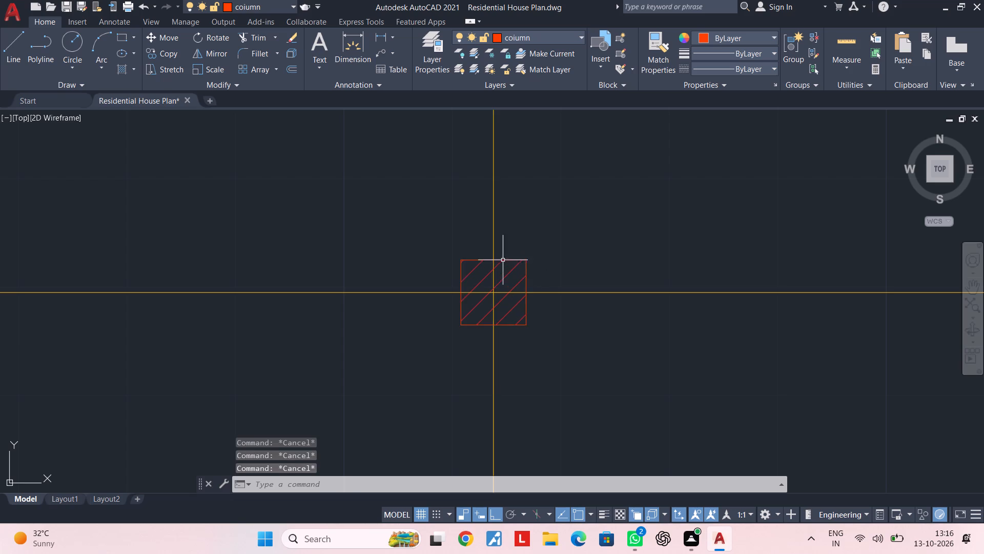
{"action": "key", "text": "Escape"}
{"action": "middle_click", "coordinate": [503, 260]}
{"action": "key", "text": "Escape"}
{"action": "key", "text": "Escape"}
{"action": "key", "text": "Escape"}
{"action": "left_click", "coordinate": [377, 35]}
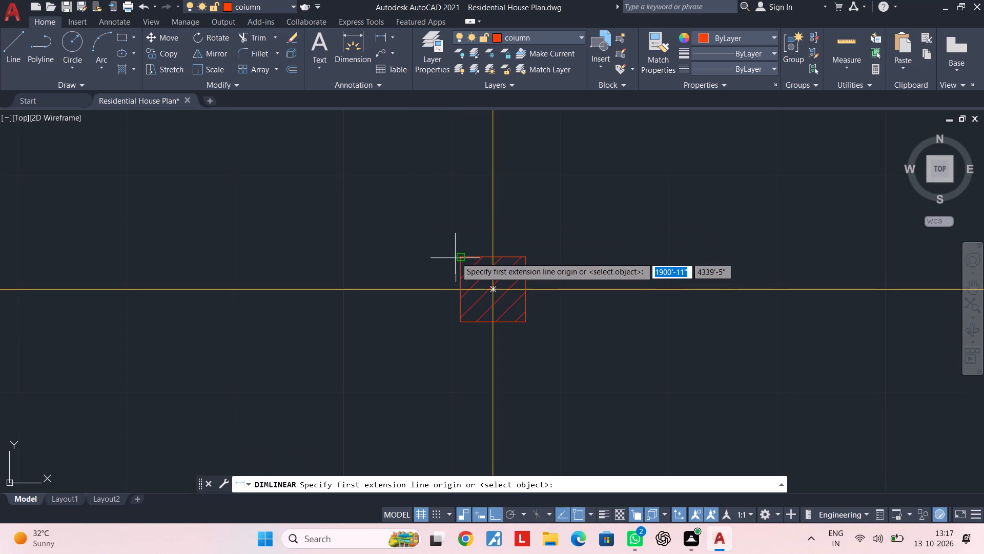
{"action": "left_click", "coordinate": [457, 255]}
{"action": "left_click", "coordinate": [493, 258]}
{"action": "key", "text": "Escape"}
{"action": "key", "text": "Escape"}
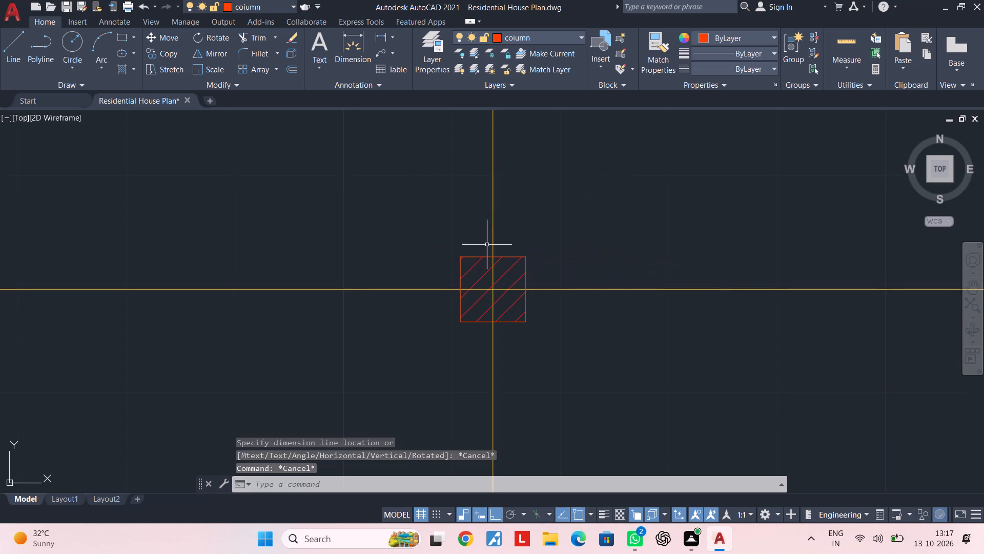
{"action": "key", "text": "Escape"}
{"action": "key", "text": "Escape"}
Offset the small interior column's vertical and horizontal centre lines 6" to both sides.
{"action": "type", "text": "OF"}
{"action": "key", "text": "space"}
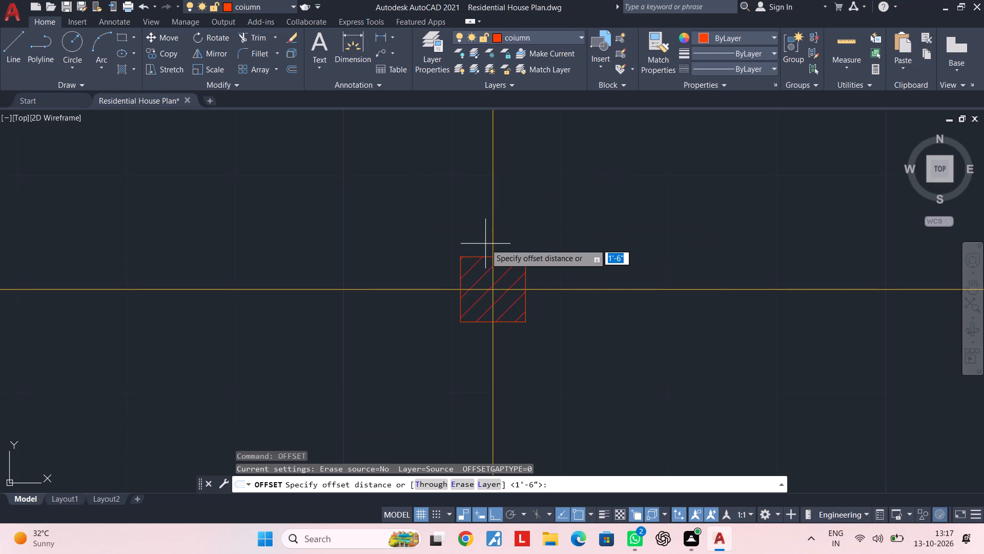
{"action": "type", "text": "6\""}
{"action": "key", "text": "Return"}
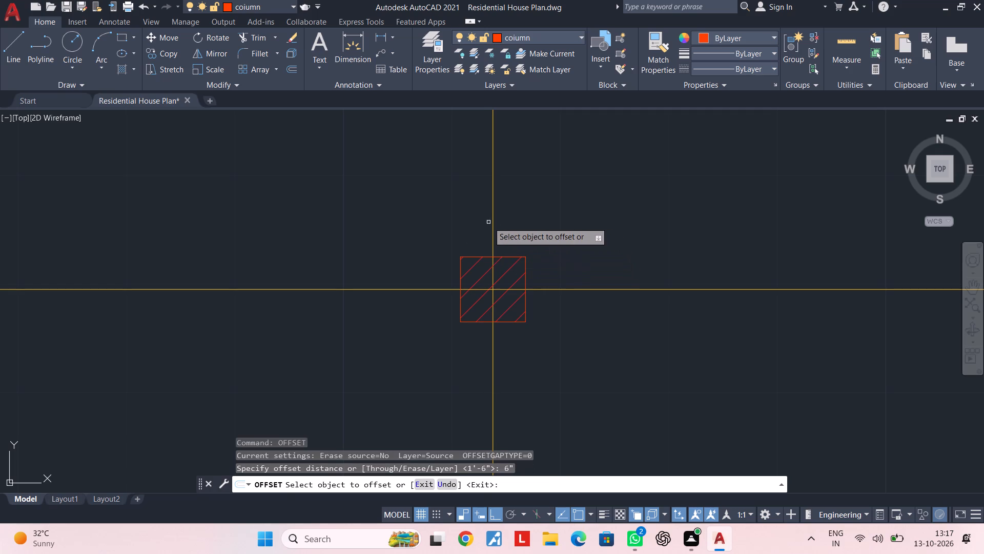
{"action": "left_click", "coordinate": [493, 222]}
{"action": "left_click", "coordinate": [428, 224]}
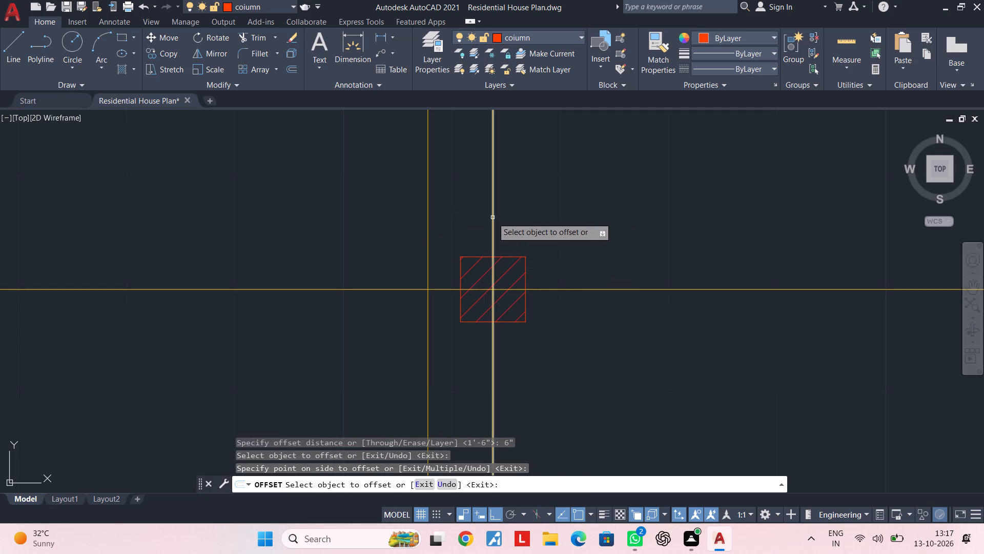
{"action": "left_click", "coordinate": [493, 217]}
{"action": "left_click", "coordinate": [601, 217]}
{"action": "left_click", "coordinate": [596, 289]}
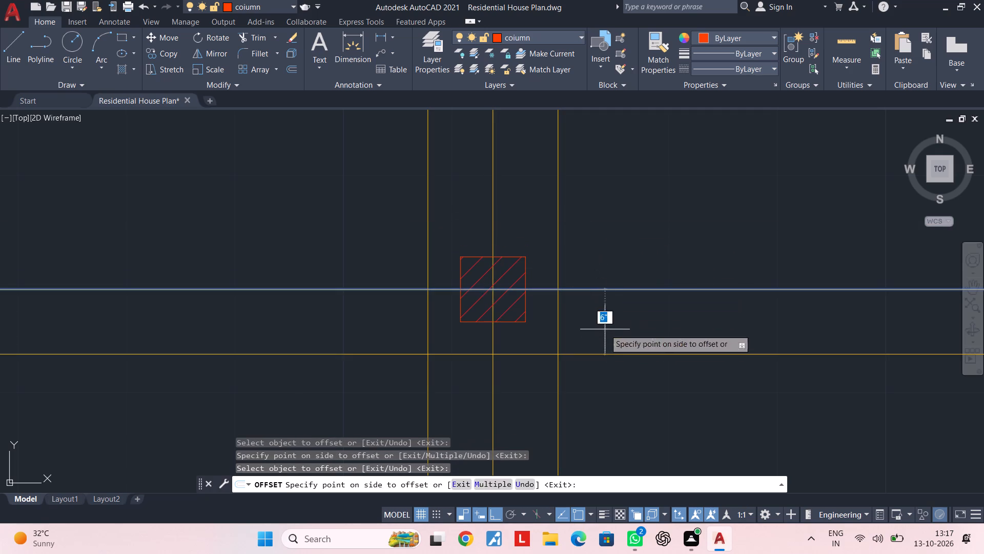
{"action": "left_click", "coordinate": [606, 336]}
{"action": "left_click", "coordinate": [584, 288]}
{"action": "left_click", "coordinate": [580, 243]}
{"action": "key", "text": "Escape"}
{"action": "key", "text": "Escape"}
{"action": "key", "text": "Escape"}
Draw a footing rectangle around the small interior column between the opposite intersections of the offset lines.
{"action": "type", "text": "REC"}
{"action": "key", "text": "space"}
{"action": "left_click", "coordinate": [429, 225]}
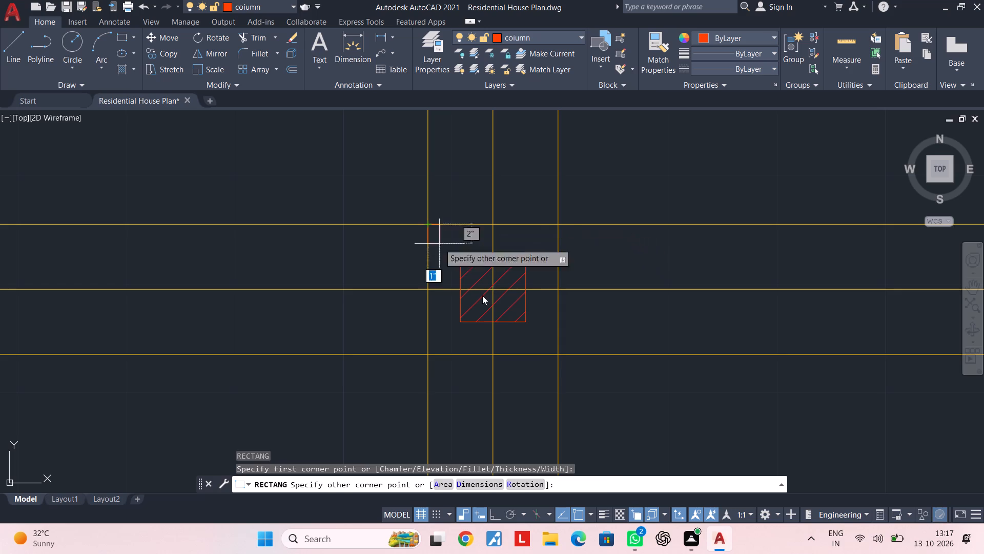
{"action": "left_click", "coordinate": [558, 358]}
{"action": "key", "text": "Escape"}
{"action": "key", "text": "Escape"}
{"action": "key", "text": "Escape"}
{"action": "key", "text": "Escape"}
{"action": "key", "text": "Escape"}
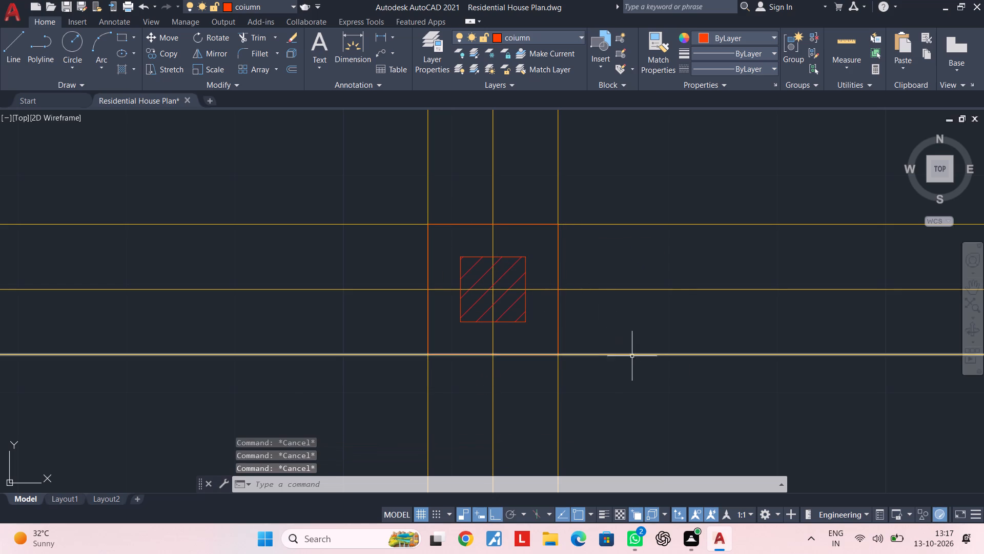
{"action": "key", "text": "Escape"}
{"action": "key", "text": "Escape"}
{"action": "key", "text": "Escape"}
Delete the four 6" offset lines around the small interior column, keeping its two centre lines and the footing rectangle.
{"action": "left_click", "coordinate": [641, 370]}
{"action": "left_click", "coordinate": [639, 347]}
{"action": "key", "text": "Delete"}
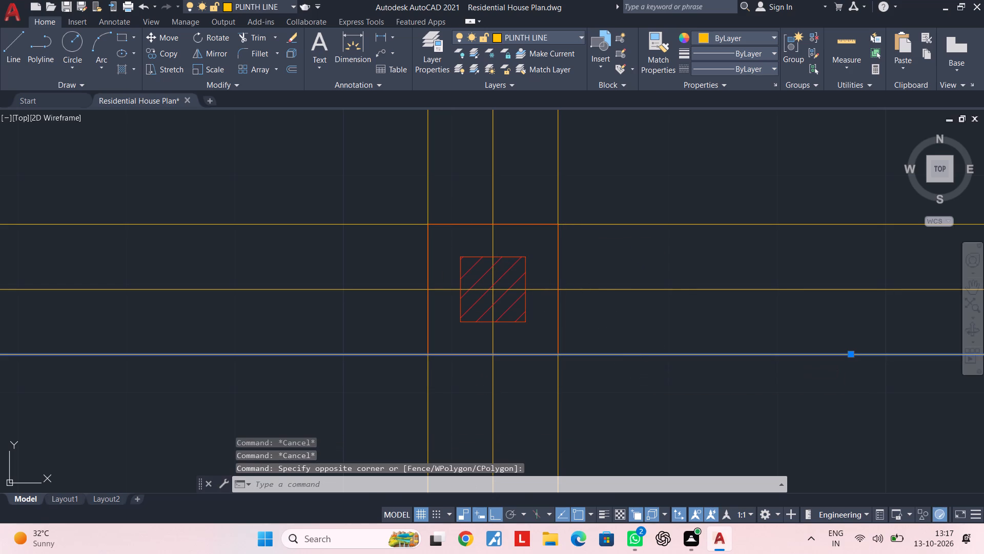
{"action": "left_click", "coordinate": [695, 266]}
{"action": "left_click", "coordinate": [664, 208]}
{"action": "key", "text": "Delete"}
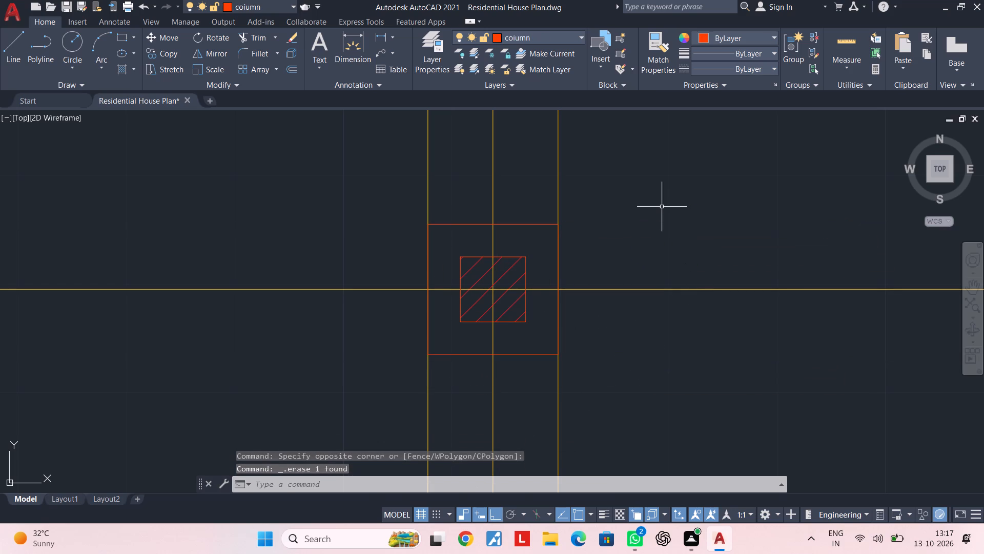
{"action": "left_click", "coordinate": [609, 166]}
{"action": "left_click", "coordinate": [549, 167]}
{"action": "key", "text": "Delete"}
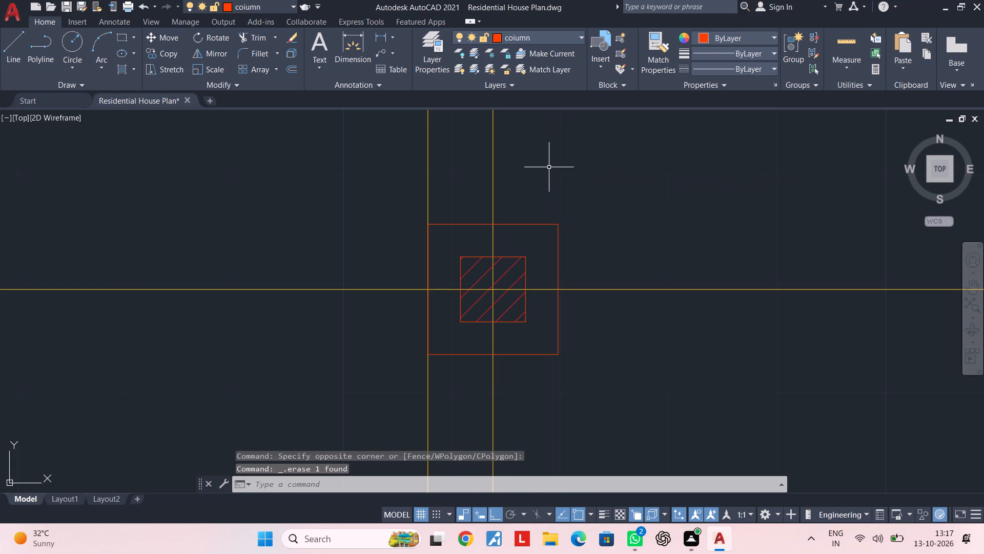
{"action": "left_click", "coordinate": [447, 171]}
{"action": "left_click", "coordinate": [404, 171]}
{"action": "key", "text": "Delete"}
{"action": "key", "text": "Escape"}
{"action": "key", "text": "Escape"}
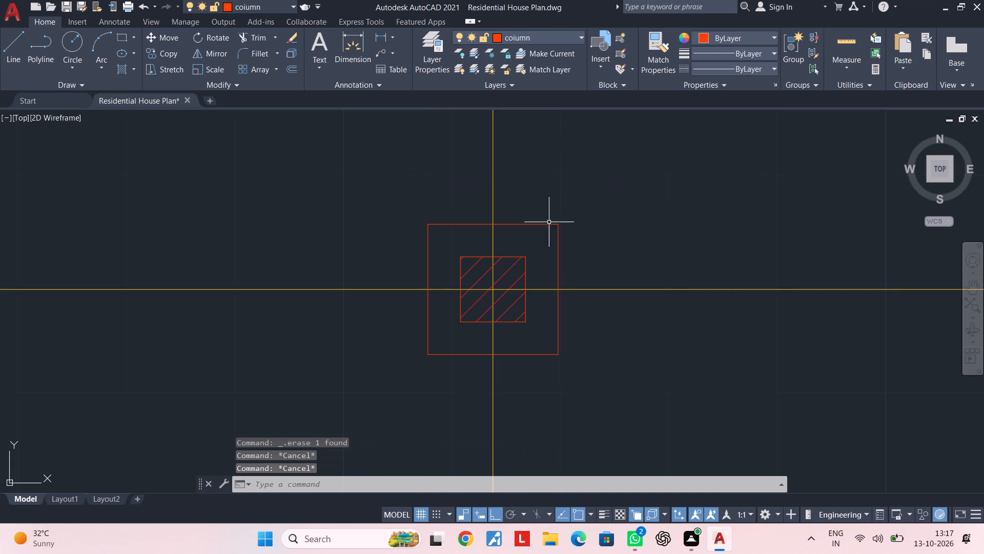
{"action": "key", "text": "Escape"}
{"action": "key", "text": "Escape"}
{"action": "key", "text": "Escape"}
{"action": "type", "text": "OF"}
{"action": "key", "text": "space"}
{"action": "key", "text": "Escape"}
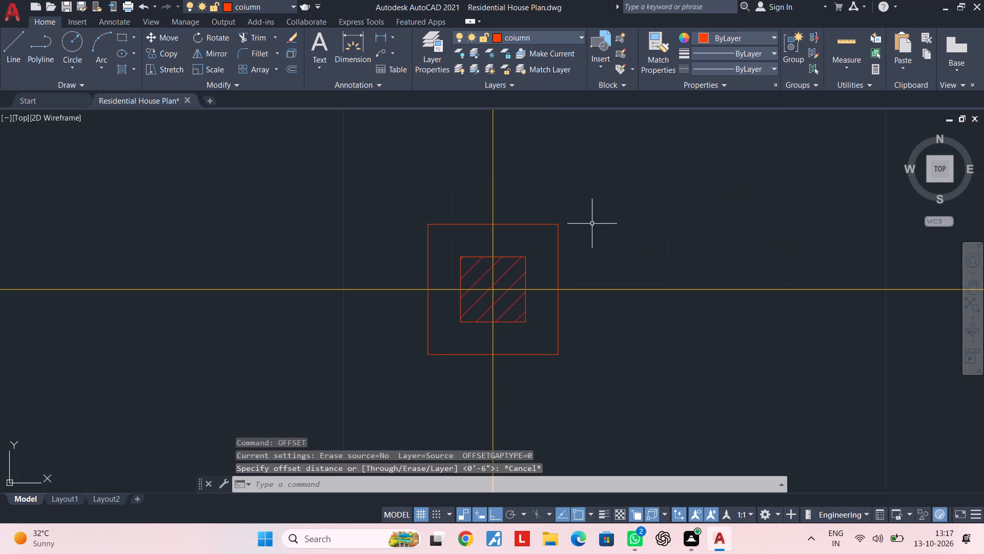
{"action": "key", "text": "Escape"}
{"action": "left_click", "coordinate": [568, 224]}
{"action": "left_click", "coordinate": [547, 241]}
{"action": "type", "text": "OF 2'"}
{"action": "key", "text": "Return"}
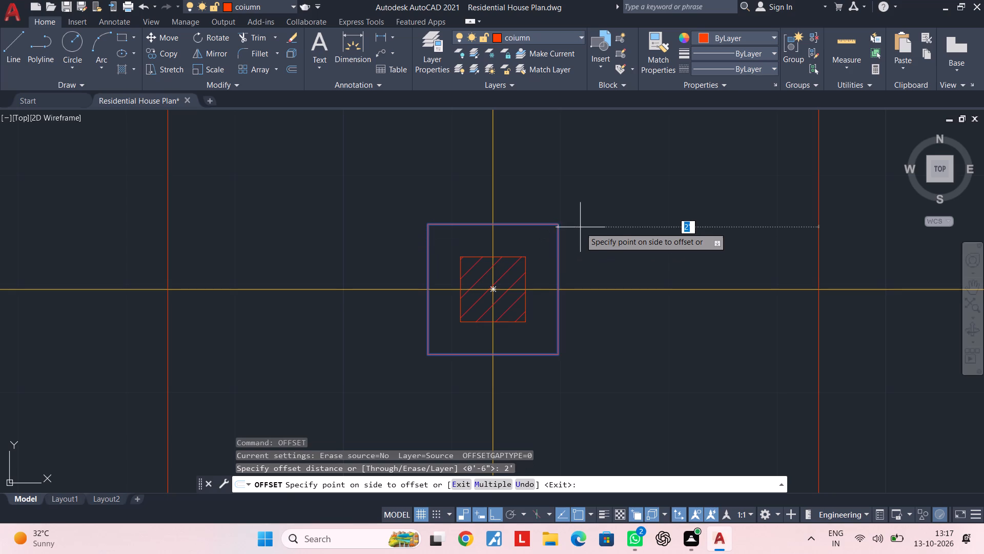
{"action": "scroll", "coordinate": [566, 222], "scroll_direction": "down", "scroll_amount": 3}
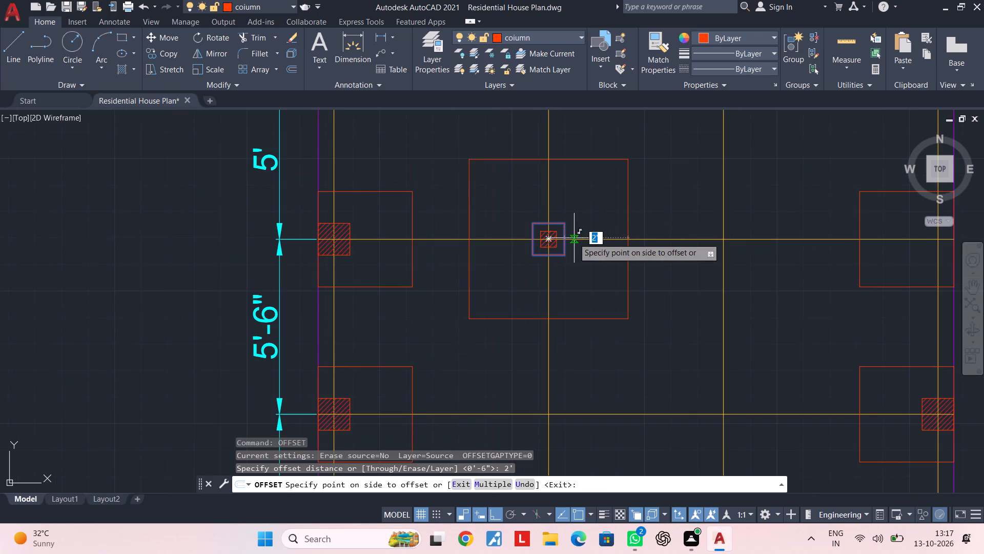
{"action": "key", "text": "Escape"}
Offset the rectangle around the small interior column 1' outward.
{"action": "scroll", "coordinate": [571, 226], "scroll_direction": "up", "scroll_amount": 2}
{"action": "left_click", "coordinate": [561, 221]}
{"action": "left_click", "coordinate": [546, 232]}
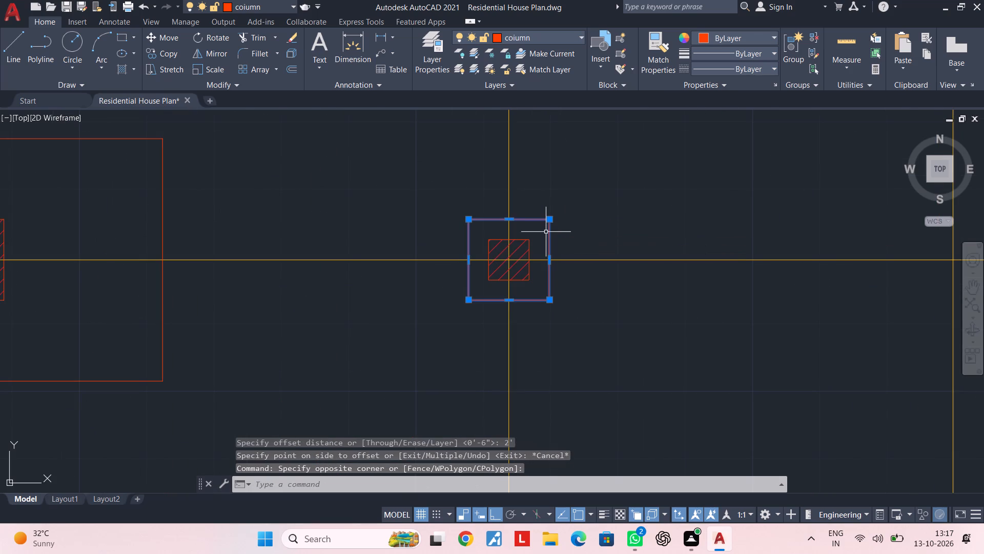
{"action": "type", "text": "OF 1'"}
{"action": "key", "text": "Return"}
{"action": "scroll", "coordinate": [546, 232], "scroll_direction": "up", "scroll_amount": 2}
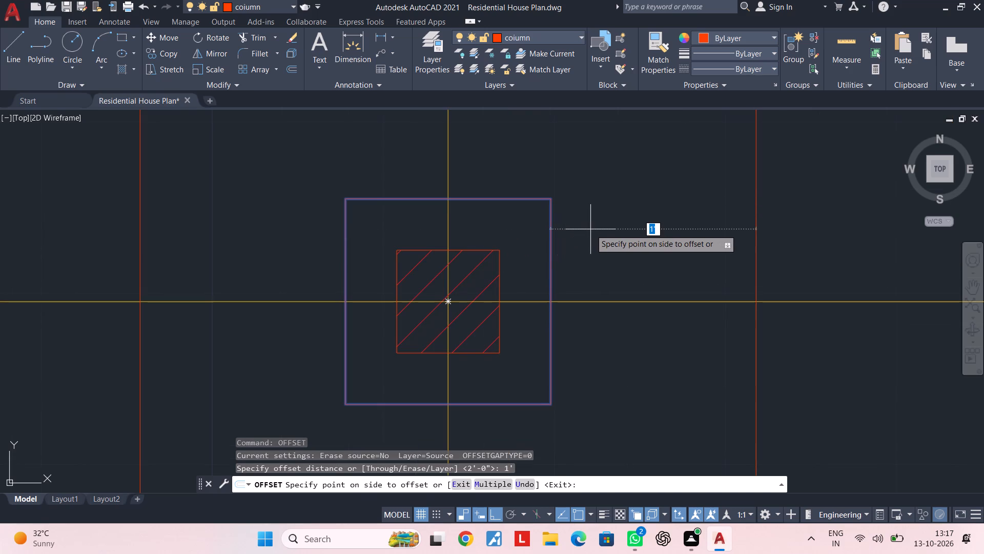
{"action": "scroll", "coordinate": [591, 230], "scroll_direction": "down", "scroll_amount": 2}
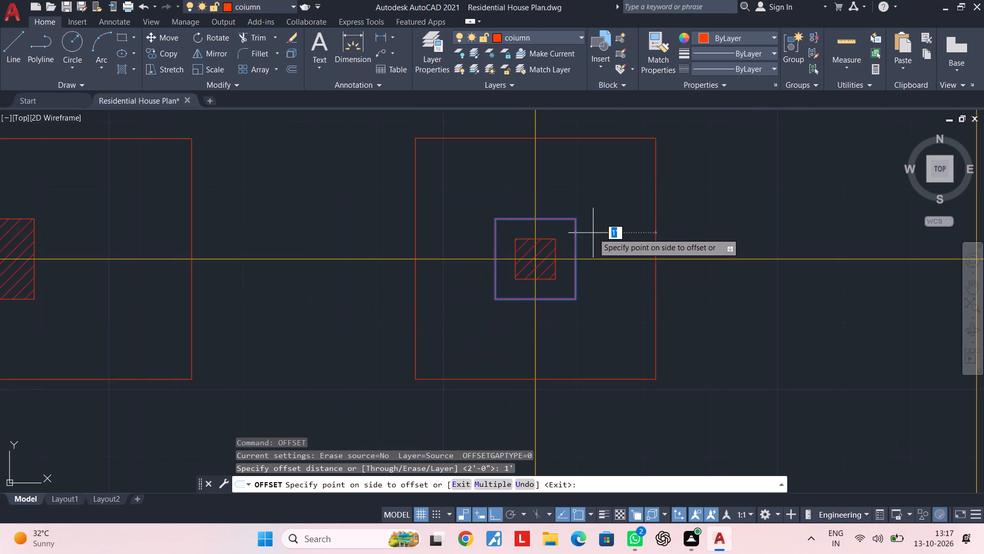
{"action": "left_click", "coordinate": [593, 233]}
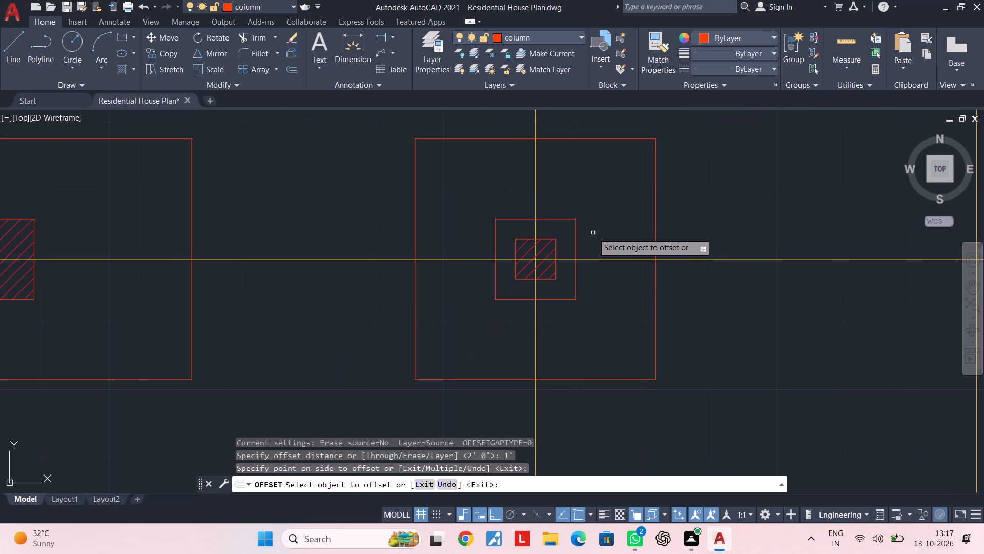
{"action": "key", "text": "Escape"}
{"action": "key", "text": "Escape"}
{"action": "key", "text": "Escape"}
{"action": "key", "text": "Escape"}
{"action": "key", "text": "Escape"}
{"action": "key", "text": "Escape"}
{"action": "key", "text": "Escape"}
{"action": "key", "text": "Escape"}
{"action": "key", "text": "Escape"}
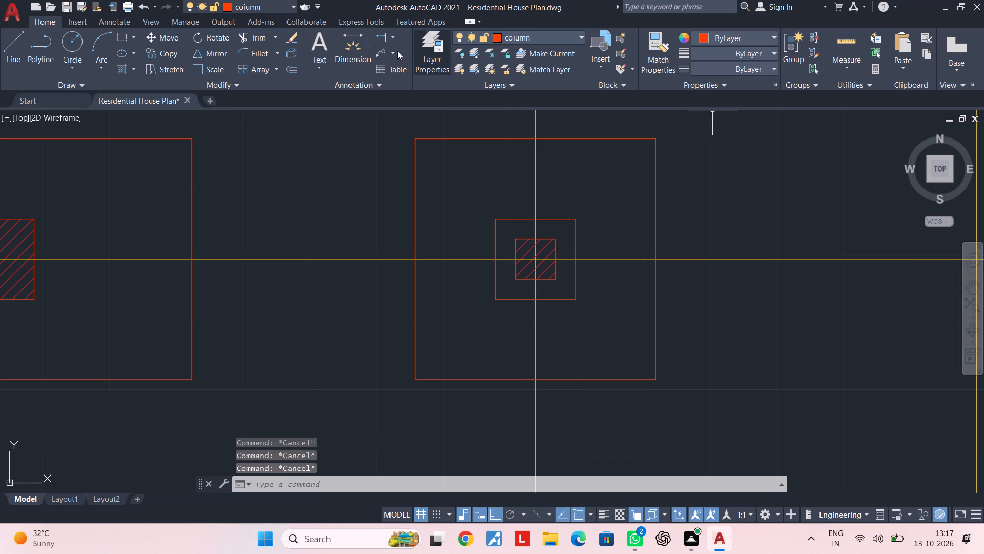
Measure the horizontal gaps from the inner rectangle to the outer rectangle on both sides, and from the column to the inner rectangle.
{"action": "left_click", "coordinate": [383, 36]}
{"action": "left_click", "coordinate": [494, 256]}
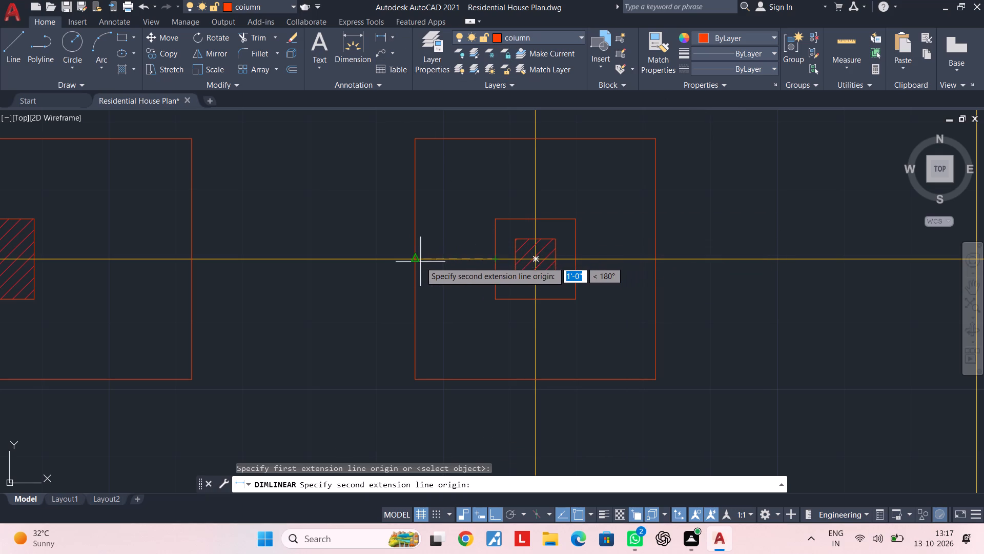
{"action": "left_click", "coordinate": [418, 262]}
{"action": "key", "text": "Escape"}
{"action": "key", "text": "space"}
{"action": "left_click", "coordinate": [578, 261]}
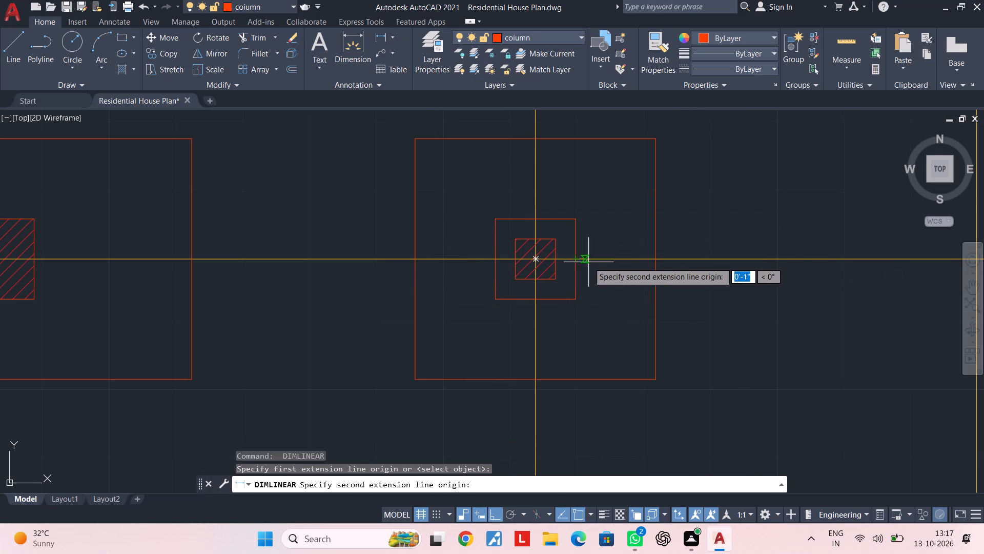
{"action": "left_click", "coordinate": [653, 260]}
{"action": "key", "text": "Escape"}
{"action": "key", "text": "space"}
{"action": "scroll", "coordinate": [556, 259], "scroll_direction": "up", "scroll_amount": 2}
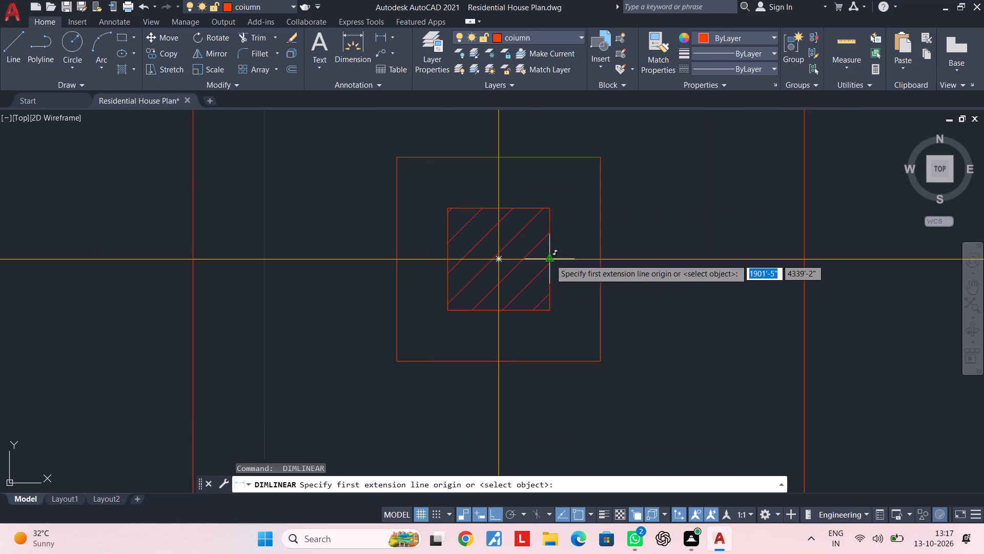
{"action": "left_click", "coordinate": [550, 259]}
{"action": "left_click", "coordinate": [603, 260]}
{"action": "key", "text": "Escape"}
Measure the widths of the inner and outer rectangles around the small interior column along their bottom edges.
{"action": "middle_click_drag", "start_coordinate": [609, 281], "coordinate": [607, 254]}
{"action": "key", "text": "space"}
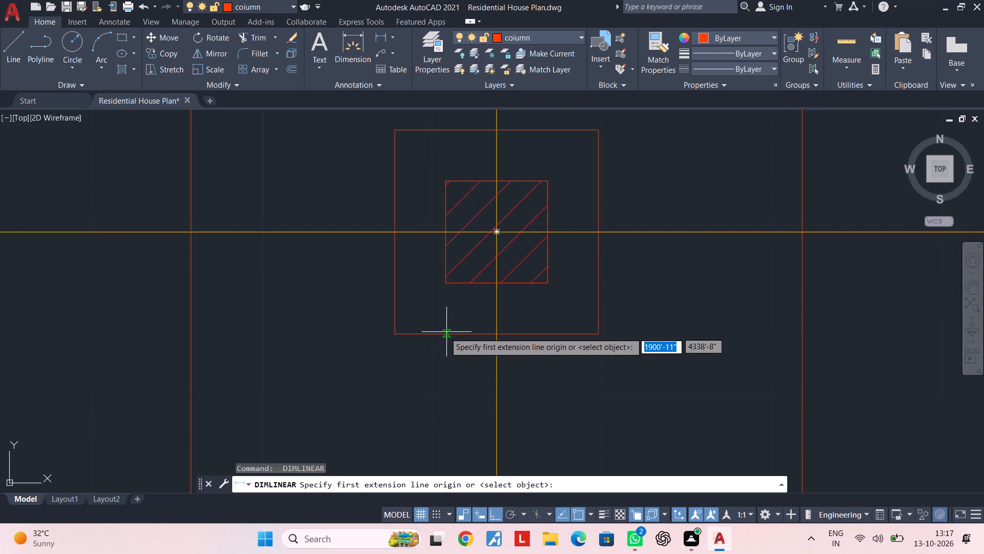
{"action": "left_click", "coordinate": [395, 335]}
{"action": "left_click", "coordinate": [601, 337]}
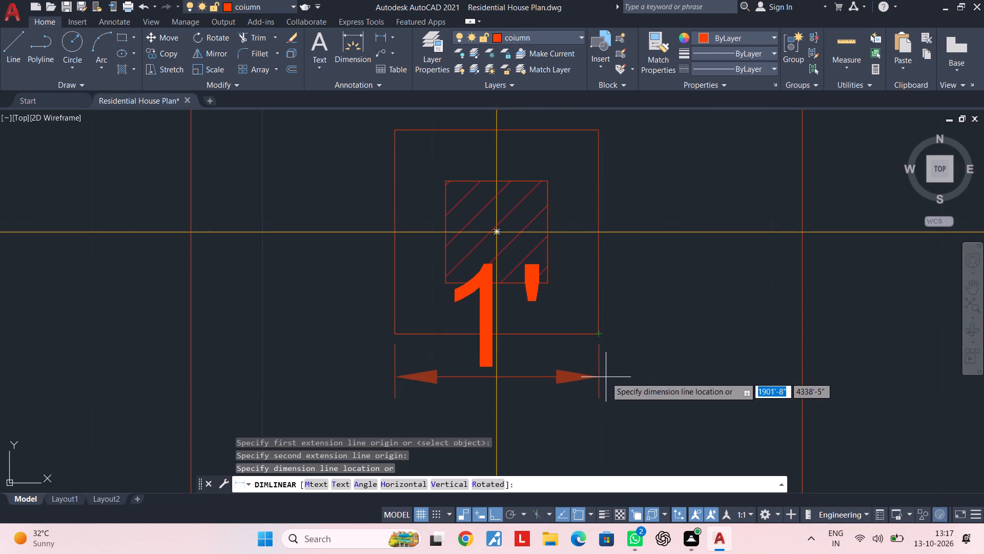
{"action": "key", "text": "Escape"}
{"action": "scroll", "coordinate": [615, 359], "scroll_direction": "down", "scroll_amount": 4}
{"action": "middle_click_drag", "start_coordinate": [617, 345], "coordinate": [588, 267]}
{"action": "key", "text": "space"}
{"action": "scroll", "coordinate": [528, 324], "scroll_direction": "up", "scroll_amount": 2}
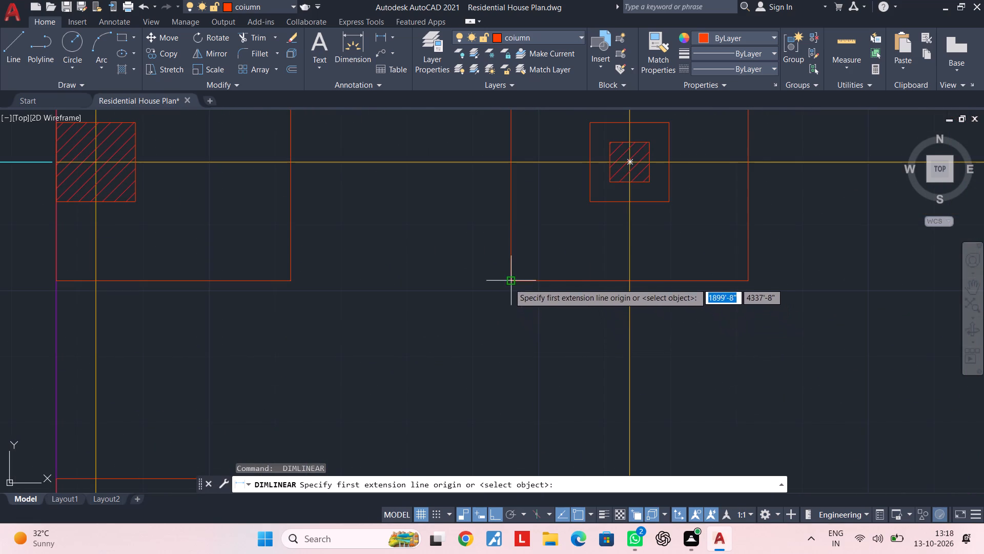
{"action": "left_click", "coordinate": [508, 281]}
{"action": "left_click", "coordinate": [748, 281]}
{"action": "key", "text": "Escape"}
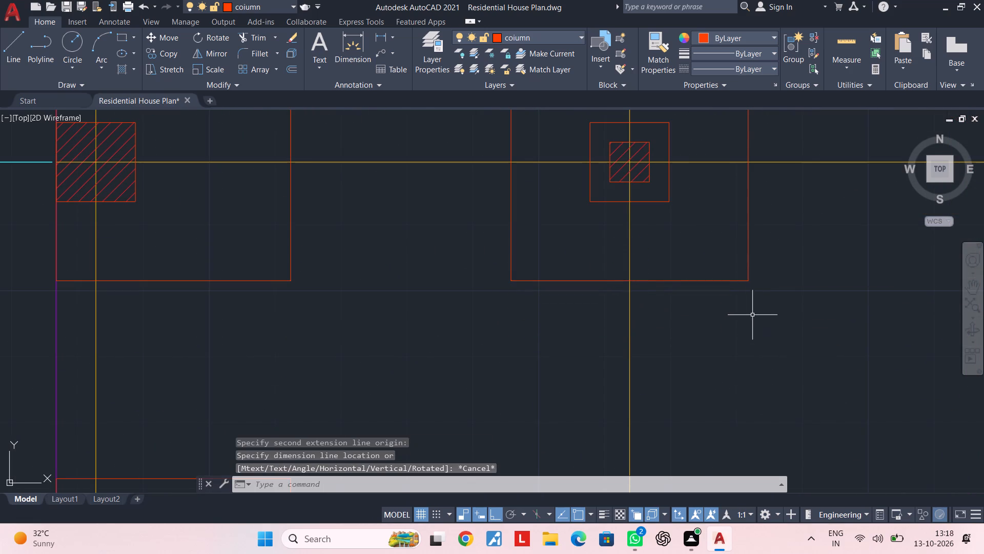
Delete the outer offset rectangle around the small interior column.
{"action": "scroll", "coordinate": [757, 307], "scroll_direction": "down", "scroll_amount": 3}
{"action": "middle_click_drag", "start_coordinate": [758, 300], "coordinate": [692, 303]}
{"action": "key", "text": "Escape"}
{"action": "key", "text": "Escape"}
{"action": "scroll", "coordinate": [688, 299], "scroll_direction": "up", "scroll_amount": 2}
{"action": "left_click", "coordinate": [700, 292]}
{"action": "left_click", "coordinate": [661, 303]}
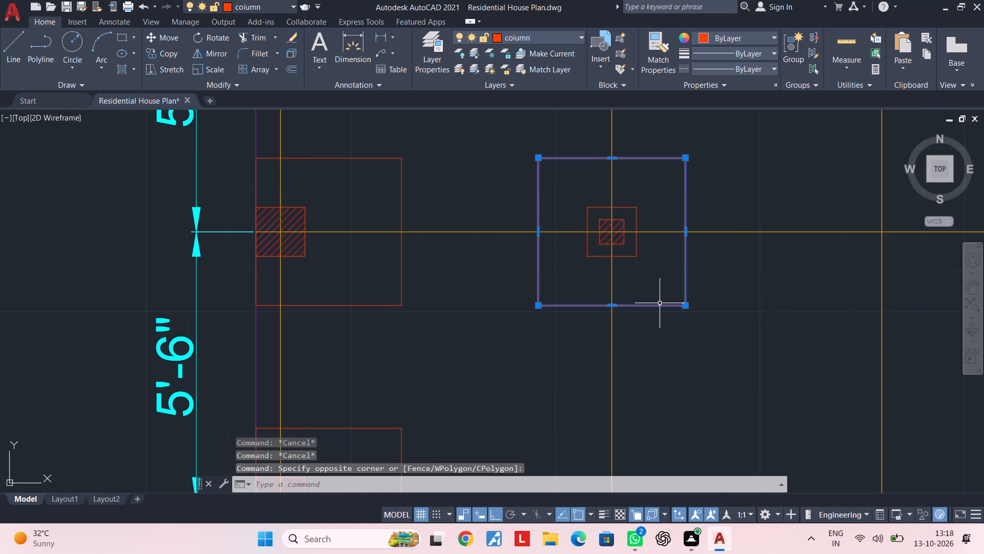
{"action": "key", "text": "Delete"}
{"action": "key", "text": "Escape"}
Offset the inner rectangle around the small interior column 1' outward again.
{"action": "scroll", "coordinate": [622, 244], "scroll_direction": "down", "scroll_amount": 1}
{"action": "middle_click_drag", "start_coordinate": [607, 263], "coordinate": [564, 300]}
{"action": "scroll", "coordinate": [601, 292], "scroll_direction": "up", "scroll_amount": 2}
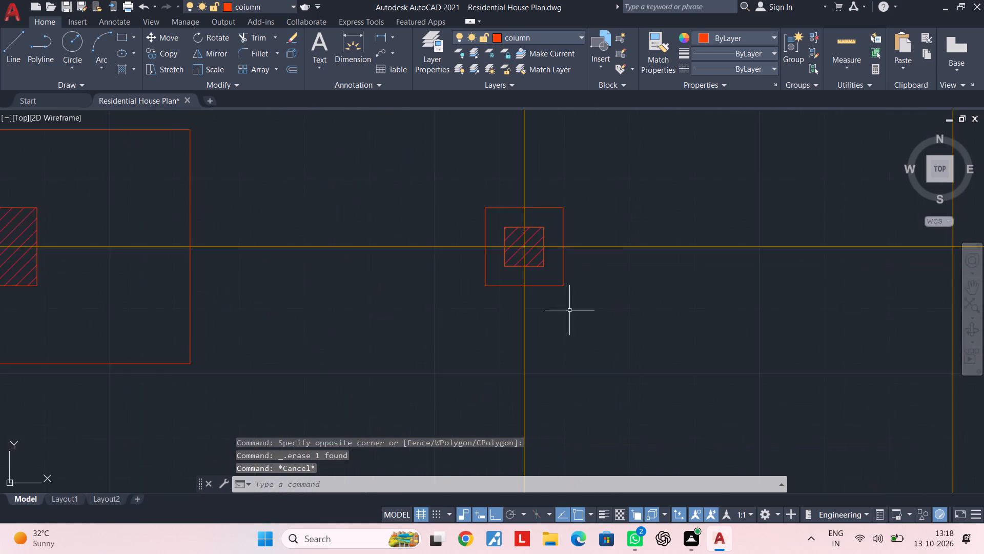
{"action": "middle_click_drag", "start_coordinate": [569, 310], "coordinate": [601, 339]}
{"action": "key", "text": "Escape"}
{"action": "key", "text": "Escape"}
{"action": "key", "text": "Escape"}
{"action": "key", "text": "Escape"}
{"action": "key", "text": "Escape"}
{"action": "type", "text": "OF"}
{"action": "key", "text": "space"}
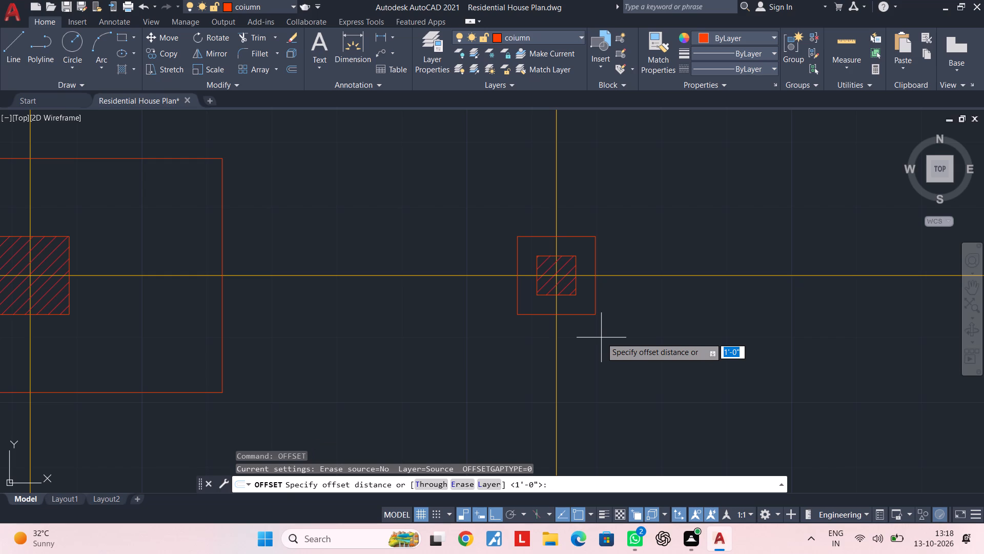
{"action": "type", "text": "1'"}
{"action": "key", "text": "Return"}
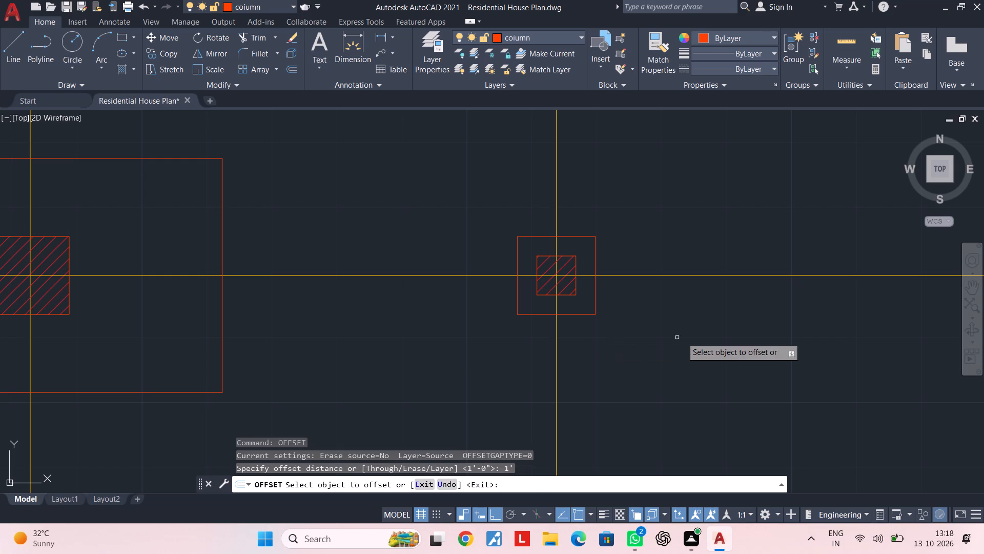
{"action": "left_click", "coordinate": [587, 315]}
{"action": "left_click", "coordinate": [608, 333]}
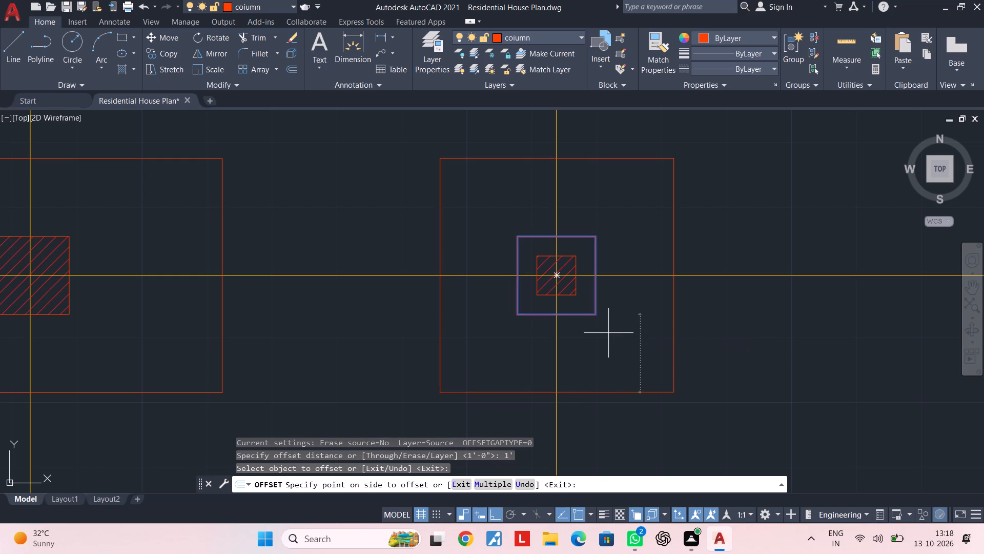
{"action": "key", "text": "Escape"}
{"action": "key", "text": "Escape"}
Measure the outer rectangle's width along its bottom edge.
{"action": "left_click", "coordinate": [388, 36]}
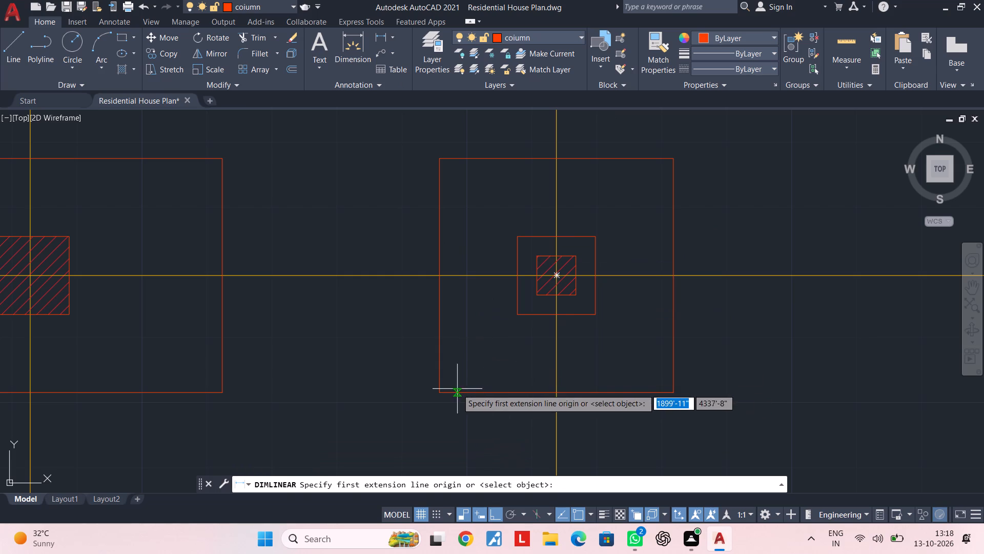
{"action": "left_click", "coordinate": [443, 392]}
{"action": "left_click", "coordinate": [670, 395]}
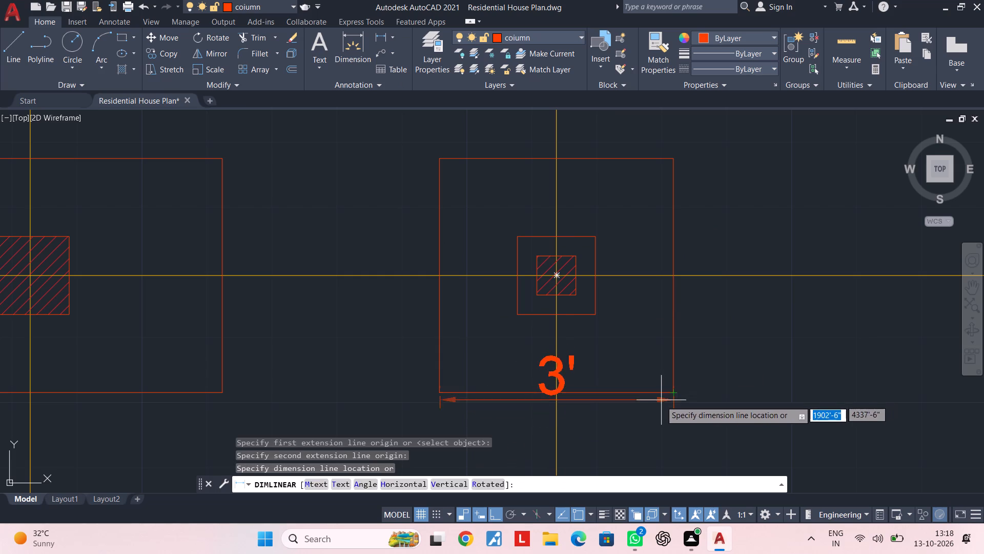
{"action": "key", "text": "Escape"}
{"action": "key", "text": "Escape"}
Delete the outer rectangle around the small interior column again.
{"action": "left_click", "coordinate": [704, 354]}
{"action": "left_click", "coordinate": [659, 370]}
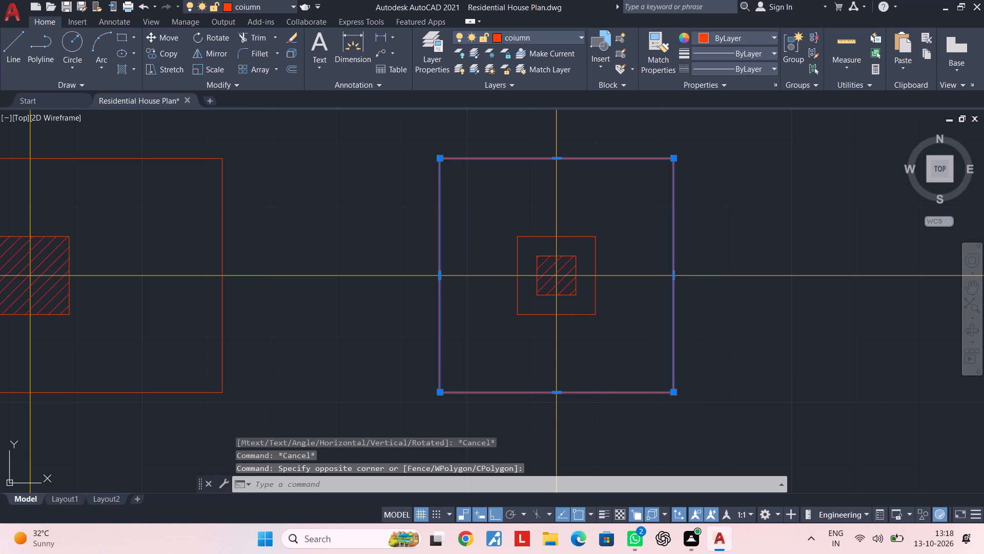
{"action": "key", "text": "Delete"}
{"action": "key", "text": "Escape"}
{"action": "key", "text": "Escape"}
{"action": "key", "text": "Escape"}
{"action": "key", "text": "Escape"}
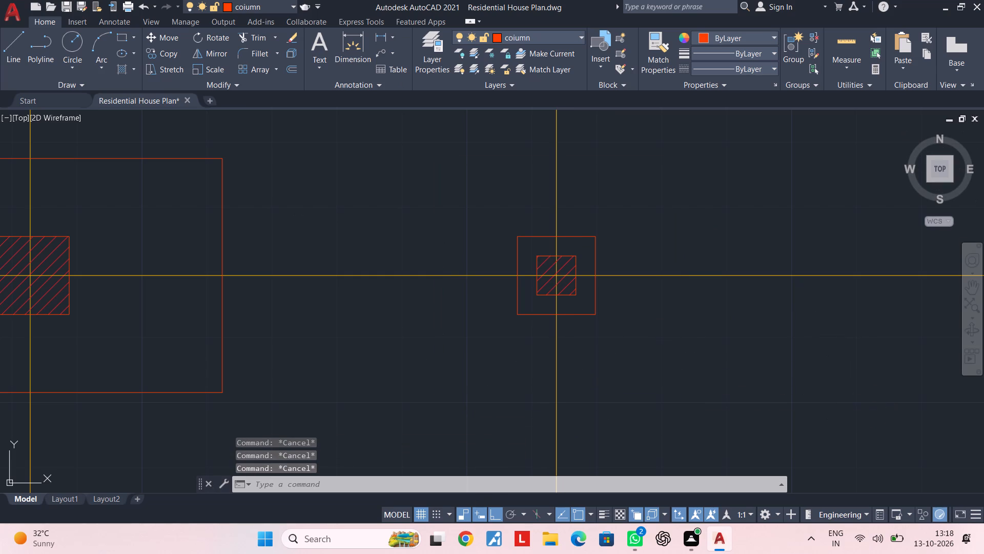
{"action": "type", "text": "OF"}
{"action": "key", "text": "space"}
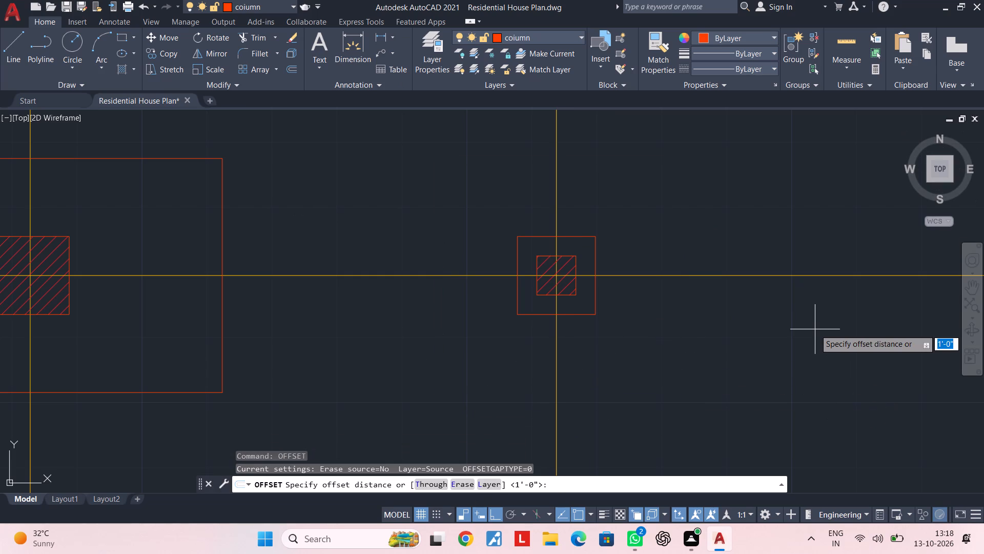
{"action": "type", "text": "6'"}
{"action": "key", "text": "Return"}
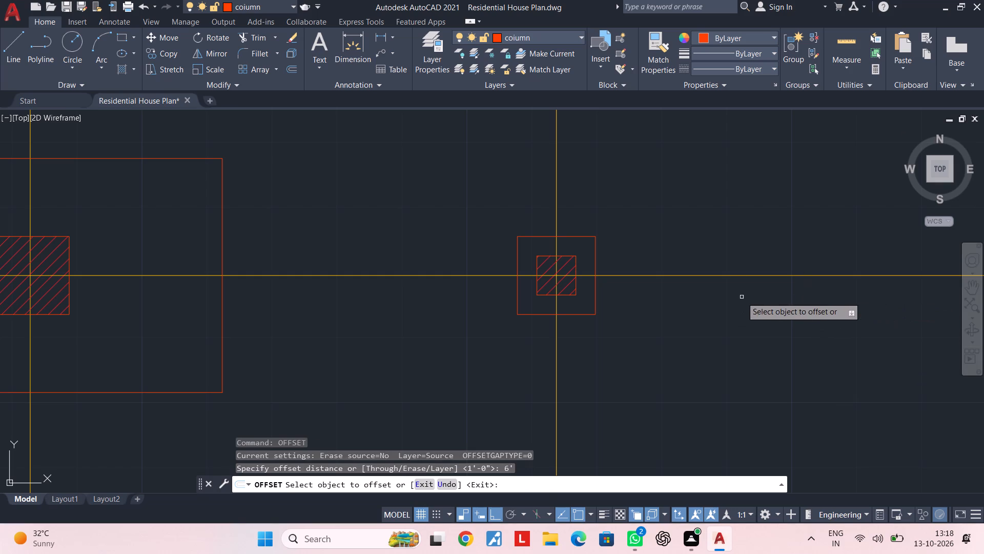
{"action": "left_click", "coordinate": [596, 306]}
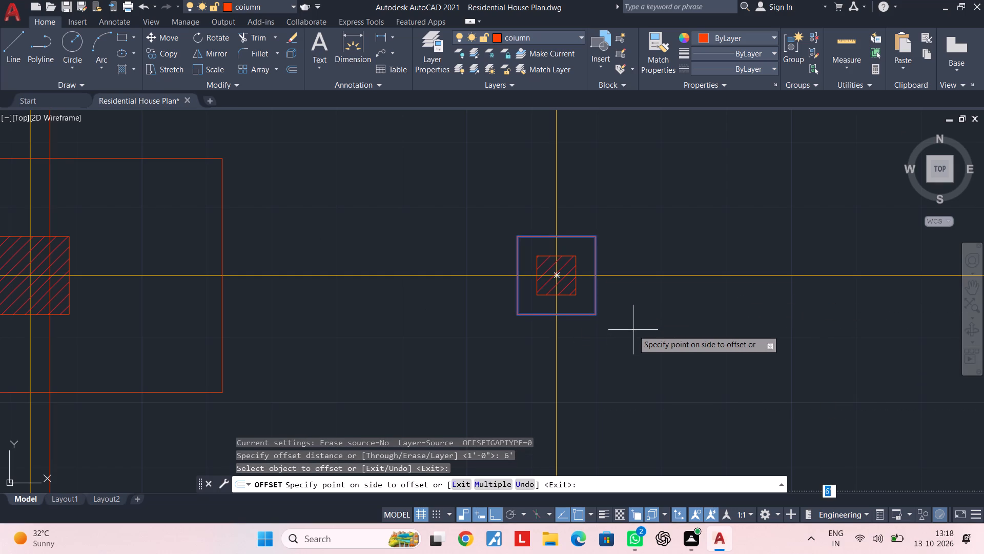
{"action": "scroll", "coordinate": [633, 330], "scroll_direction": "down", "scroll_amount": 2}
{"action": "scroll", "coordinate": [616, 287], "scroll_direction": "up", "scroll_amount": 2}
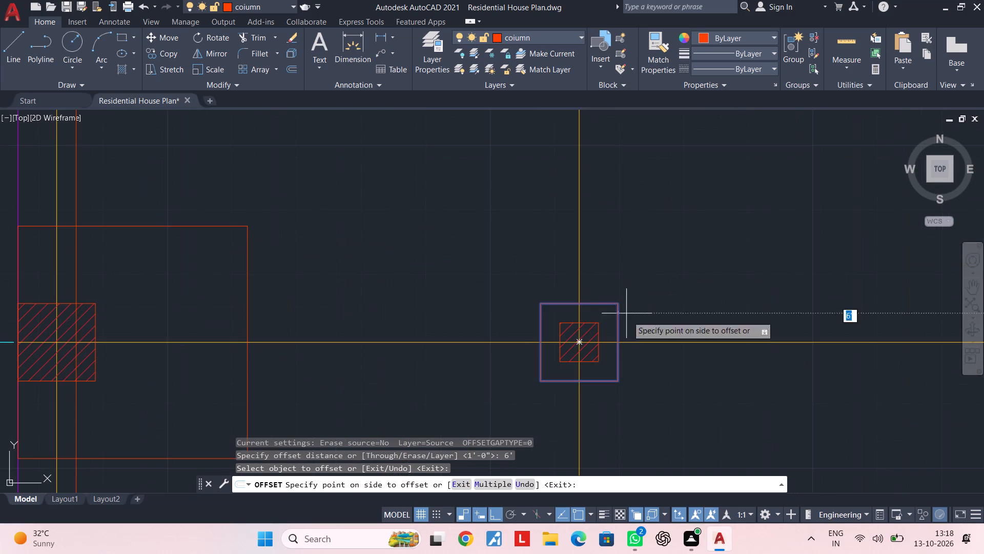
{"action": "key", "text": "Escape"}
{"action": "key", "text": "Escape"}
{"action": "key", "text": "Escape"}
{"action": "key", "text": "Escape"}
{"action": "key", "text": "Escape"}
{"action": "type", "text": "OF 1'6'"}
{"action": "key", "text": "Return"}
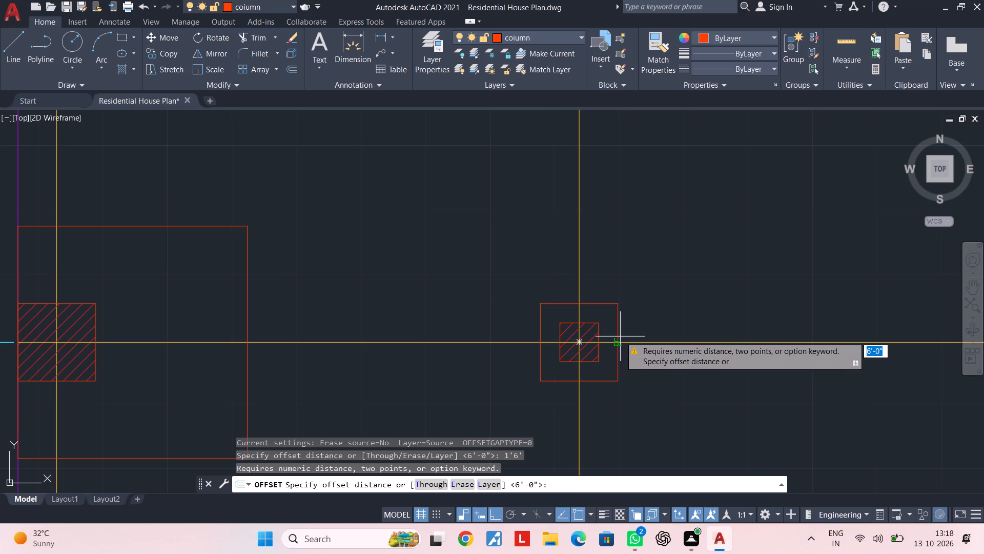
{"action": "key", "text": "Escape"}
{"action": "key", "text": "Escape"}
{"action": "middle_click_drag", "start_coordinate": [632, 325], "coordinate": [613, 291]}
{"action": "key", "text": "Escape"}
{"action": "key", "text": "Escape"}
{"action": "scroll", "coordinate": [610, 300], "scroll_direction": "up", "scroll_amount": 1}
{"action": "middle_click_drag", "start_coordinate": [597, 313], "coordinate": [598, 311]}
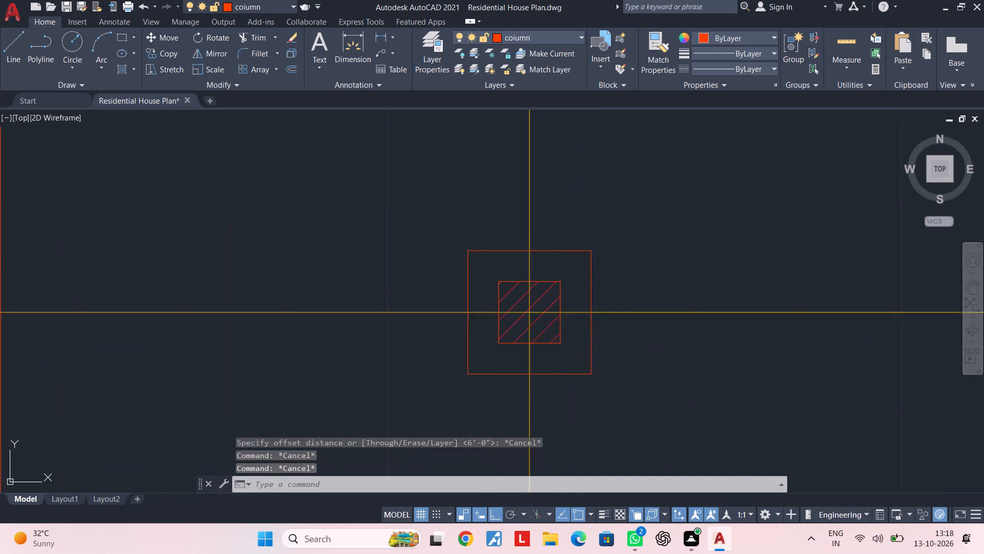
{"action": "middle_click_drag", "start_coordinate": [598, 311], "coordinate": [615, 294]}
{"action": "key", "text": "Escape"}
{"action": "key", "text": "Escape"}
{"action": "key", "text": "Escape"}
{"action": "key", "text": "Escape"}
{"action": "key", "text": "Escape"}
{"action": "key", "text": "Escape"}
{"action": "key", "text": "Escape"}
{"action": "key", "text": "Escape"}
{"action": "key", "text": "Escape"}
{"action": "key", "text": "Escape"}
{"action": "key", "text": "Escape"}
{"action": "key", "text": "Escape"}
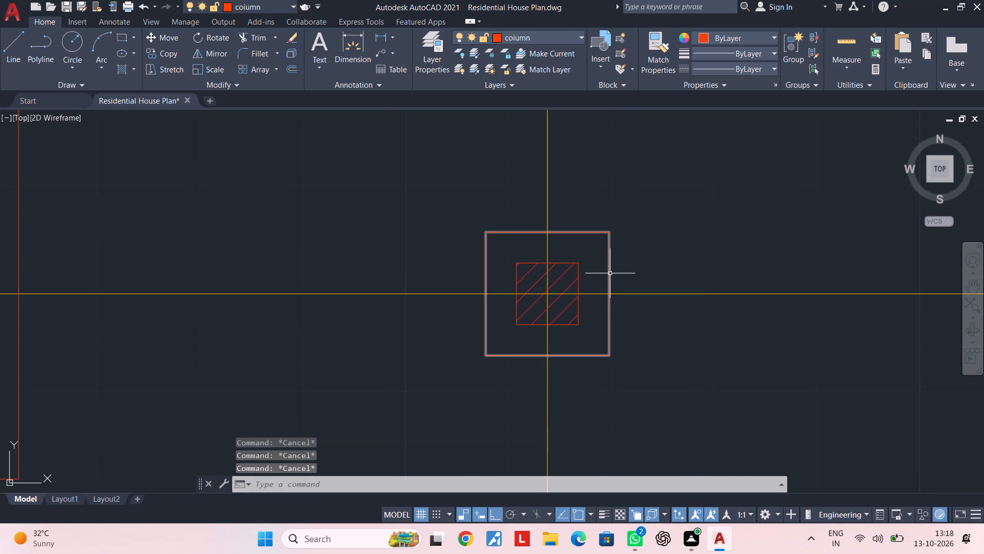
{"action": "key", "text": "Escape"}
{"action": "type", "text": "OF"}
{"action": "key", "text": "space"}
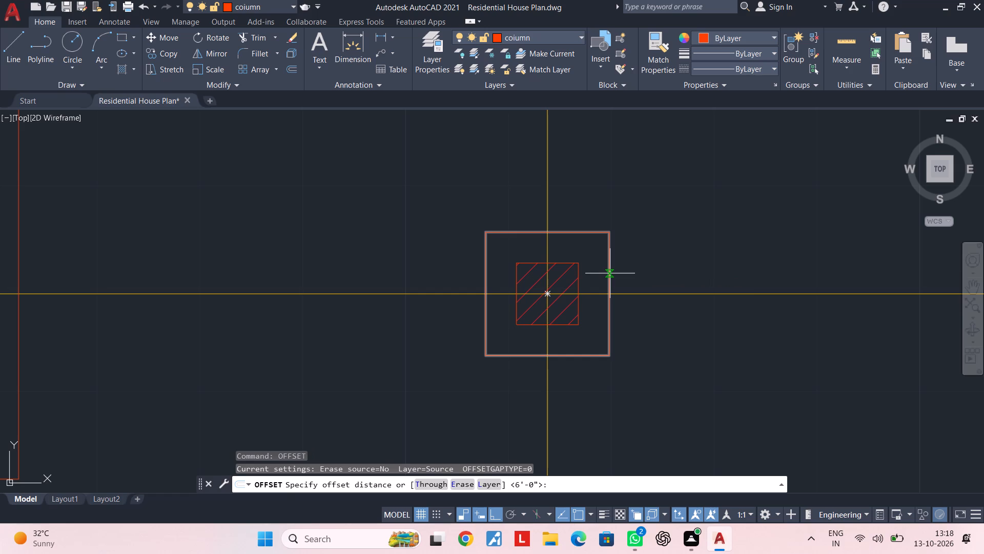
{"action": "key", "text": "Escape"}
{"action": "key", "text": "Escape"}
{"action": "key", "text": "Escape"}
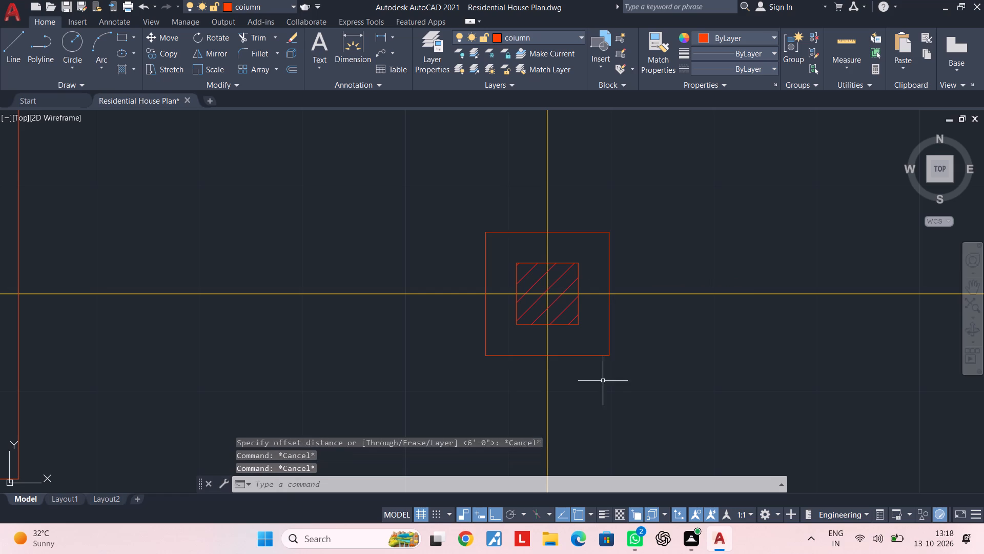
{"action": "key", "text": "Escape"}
Offset the vertical and horizontal centre lines through the lower small interior column 1' to both sides.
{"action": "middle_click_drag", "start_coordinate": [586, 393], "coordinate": [584, 352]}
{"action": "key", "text": "Escape"}
{"action": "key", "text": "Escape"}
{"action": "key", "text": "Escape"}
{"action": "type", "text": "OF 1'"}
{"action": "key", "text": "Return"}
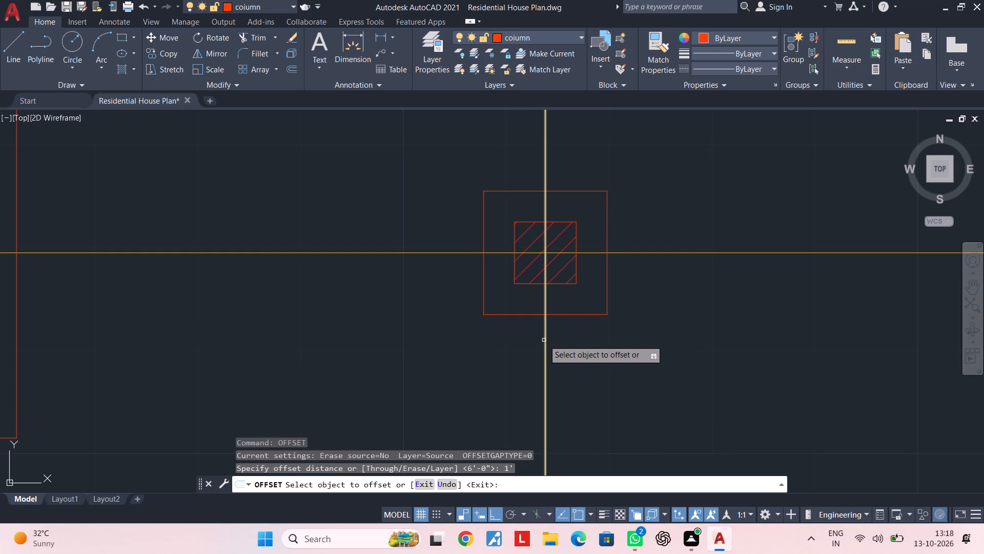
{"action": "left_click", "coordinate": [544, 340]}
{"action": "left_click", "coordinate": [387, 341]}
{"action": "left_click", "coordinate": [546, 354]}
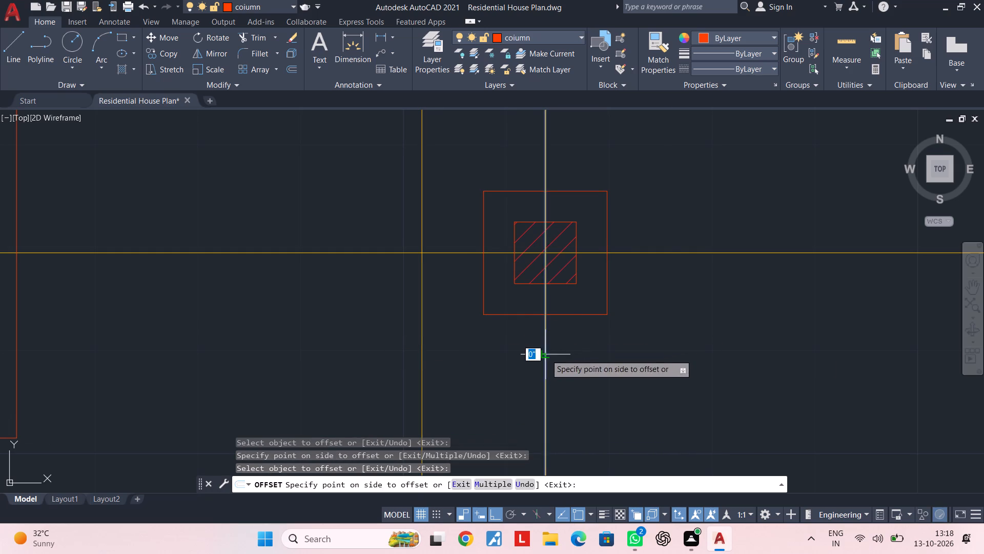
{"action": "left_click", "coordinate": [757, 349]}
{"action": "left_click", "coordinate": [721, 251]}
{"action": "left_click", "coordinate": [717, 157]}
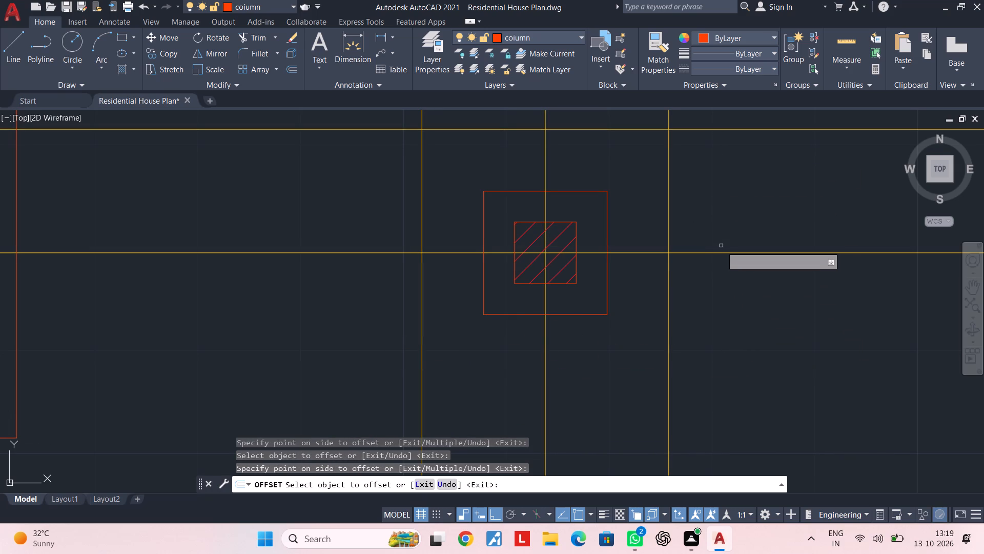
{"action": "left_click", "coordinate": [721, 250]}
{"action": "left_click", "coordinate": [732, 253]}
{"action": "left_click", "coordinate": [736, 308]}
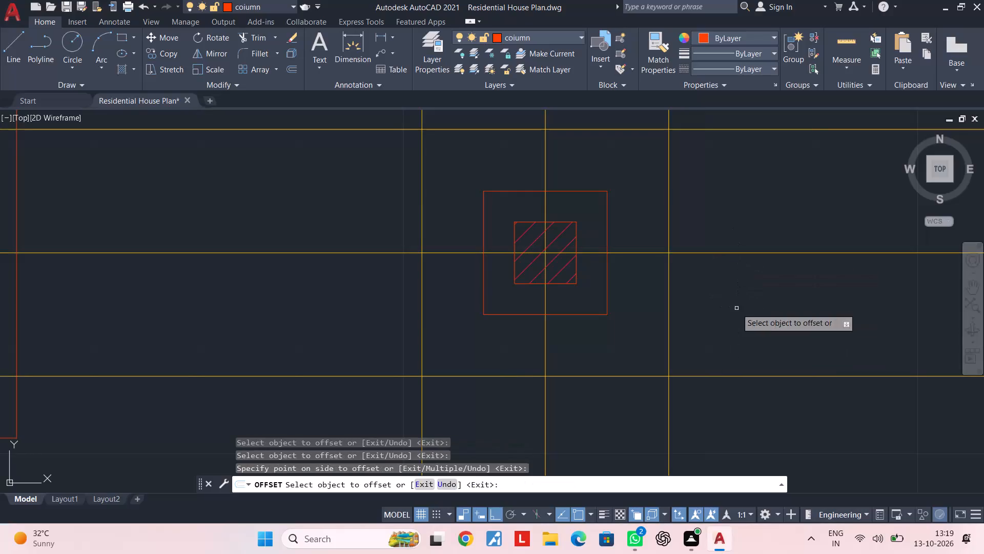
{"action": "key", "text": "Escape"}
{"action": "key", "text": "Escape"}
Draw a 2' square rectangle around the small interior column between the opposite corner intersections of the four offset lines.
{"action": "type", "text": "RE"}
{"action": "type", "text": "C"}
{"action": "key", "text": "space"}
{"action": "scroll", "coordinate": [530, 214], "scroll_direction": "down", "scroll_amount": 1}
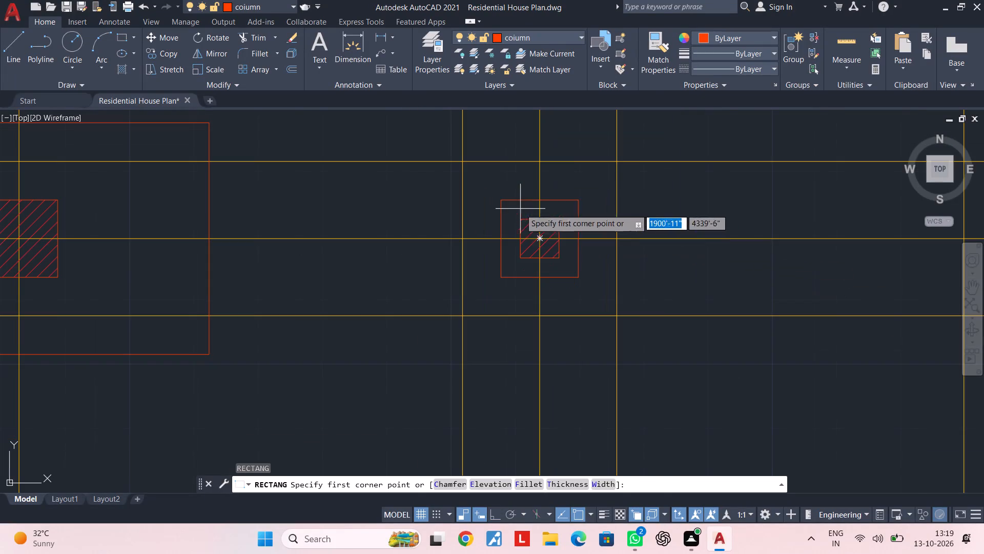
{"action": "left_click", "coordinate": [462, 163]}
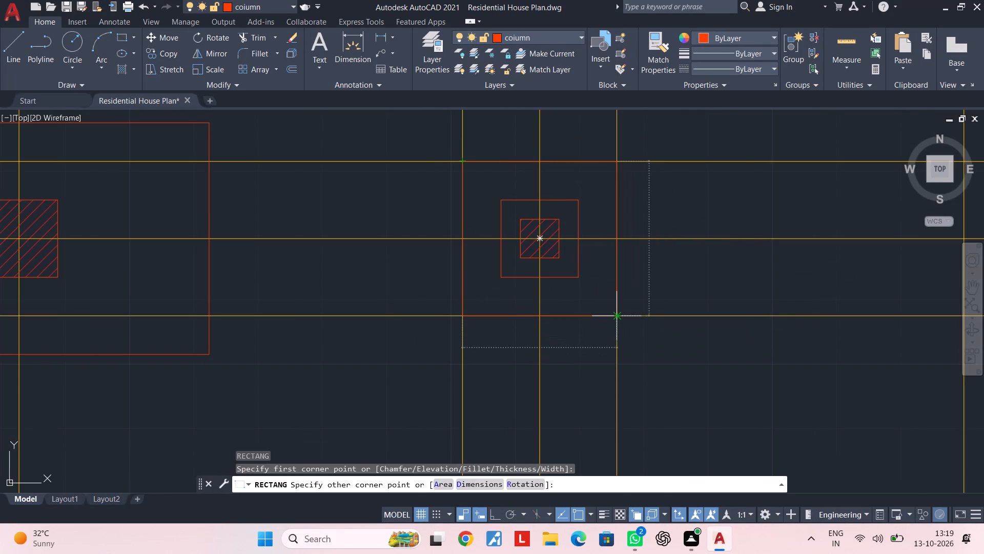
{"action": "left_click", "coordinate": [618, 314]}
{"action": "key", "text": "Escape"}
{"action": "key", "text": "Escape"}
{"action": "key", "text": "Escape"}
Delete the four offset construction lines around the small interior column.
{"action": "left_click", "coordinate": [713, 321]}
{"action": "left_click", "coordinate": [691, 288]}
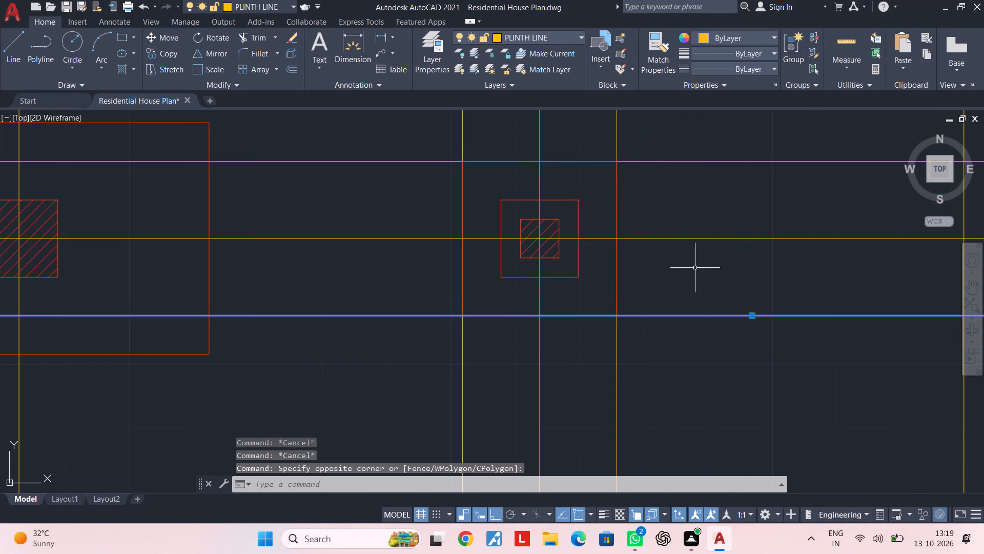
{"action": "left_click", "coordinate": [700, 202]}
{"action": "left_click", "coordinate": [673, 154]}
{"action": "left_click", "coordinate": [646, 143]}
{"action": "left_click", "coordinate": [605, 142]}
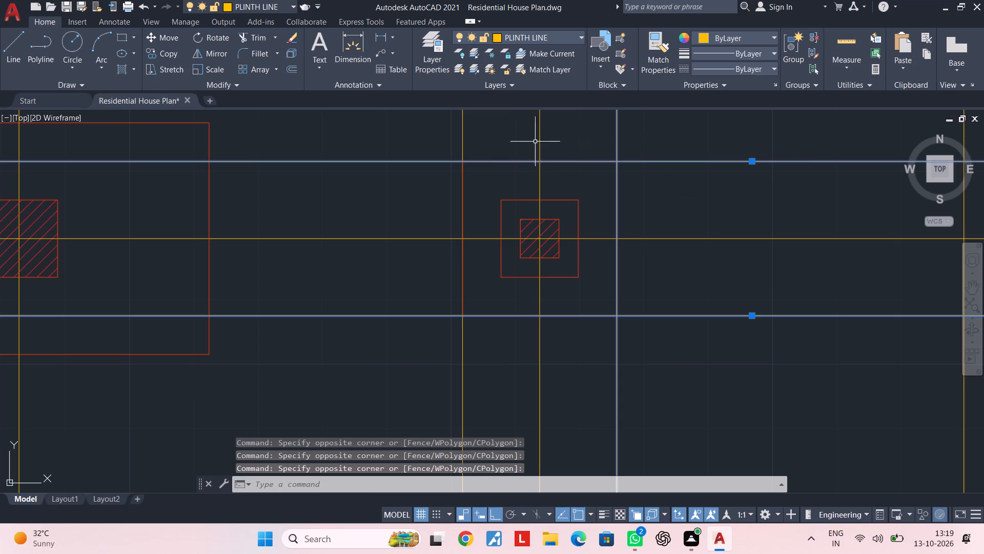
{"action": "left_click", "coordinate": [498, 142]}
{"action": "left_click", "coordinate": [432, 142]}
{"action": "key", "text": "Delete"}
{"action": "key", "text": "Escape"}
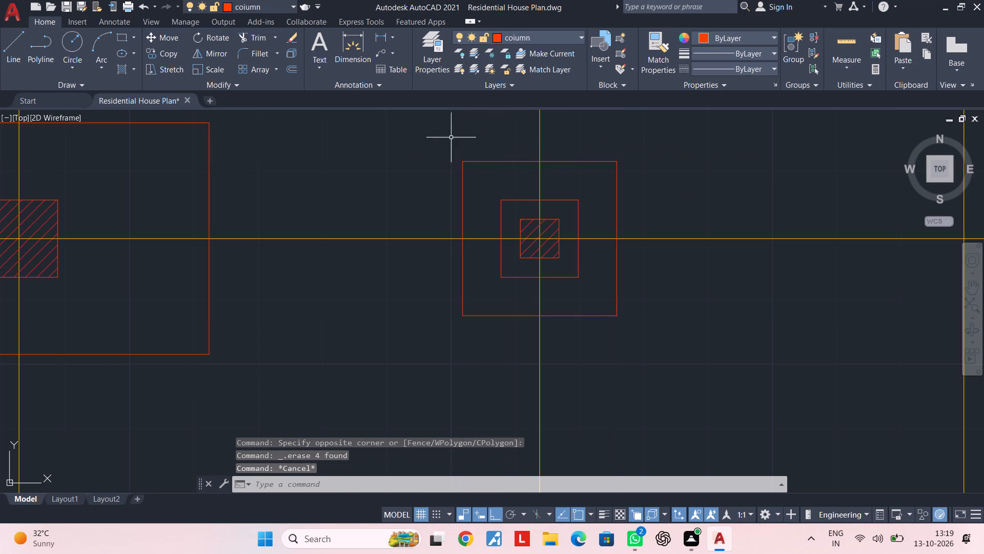
{"action": "key", "text": "Escape"}
{"action": "key", "text": "Escape"}
{"action": "key", "text": "Escape"}
{"action": "key", "text": "Escape"}
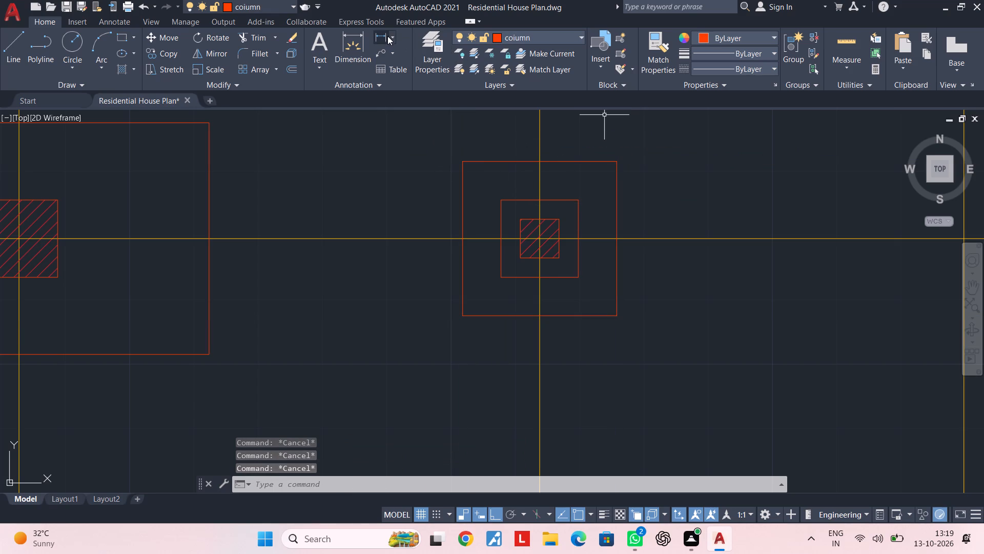
Measure the new outer rectangle's width along its bottom edge.
{"action": "left_click", "coordinate": [387, 35]}
{"action": "left_click", "coordinate": [460, 315]}
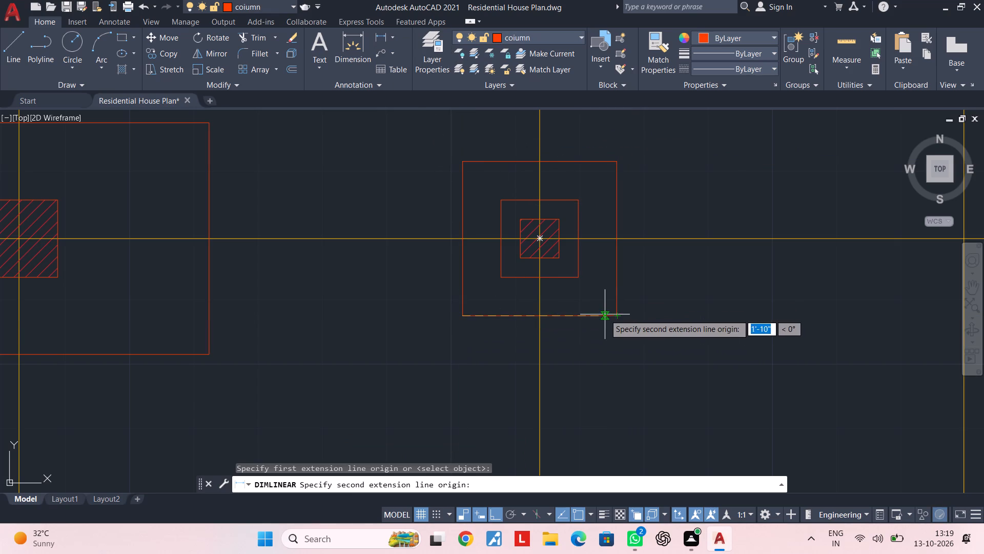
{"action": "left_click", "coordinate": [616, 318]}
{"action": "key", "text": "Escape"}
{"action": "key", "text": "Escape"}
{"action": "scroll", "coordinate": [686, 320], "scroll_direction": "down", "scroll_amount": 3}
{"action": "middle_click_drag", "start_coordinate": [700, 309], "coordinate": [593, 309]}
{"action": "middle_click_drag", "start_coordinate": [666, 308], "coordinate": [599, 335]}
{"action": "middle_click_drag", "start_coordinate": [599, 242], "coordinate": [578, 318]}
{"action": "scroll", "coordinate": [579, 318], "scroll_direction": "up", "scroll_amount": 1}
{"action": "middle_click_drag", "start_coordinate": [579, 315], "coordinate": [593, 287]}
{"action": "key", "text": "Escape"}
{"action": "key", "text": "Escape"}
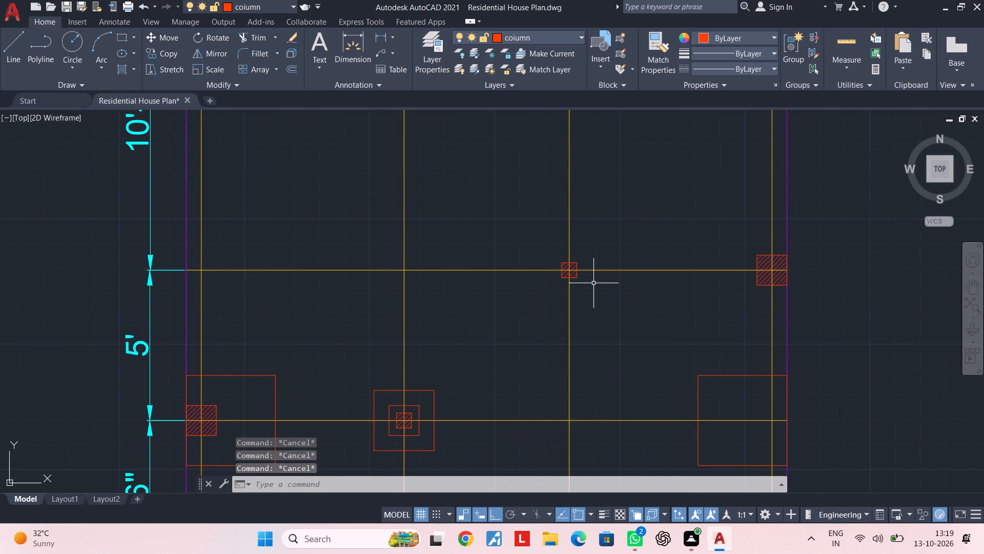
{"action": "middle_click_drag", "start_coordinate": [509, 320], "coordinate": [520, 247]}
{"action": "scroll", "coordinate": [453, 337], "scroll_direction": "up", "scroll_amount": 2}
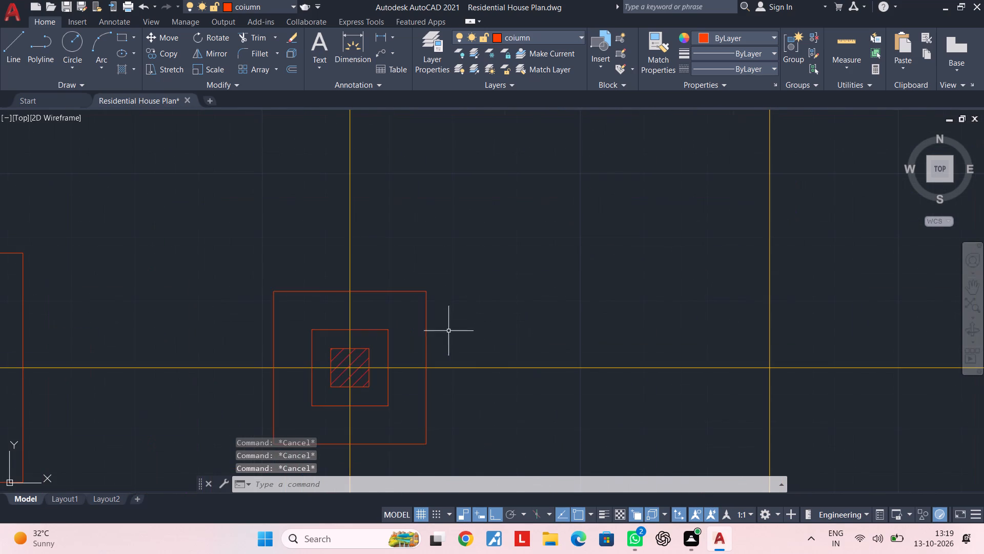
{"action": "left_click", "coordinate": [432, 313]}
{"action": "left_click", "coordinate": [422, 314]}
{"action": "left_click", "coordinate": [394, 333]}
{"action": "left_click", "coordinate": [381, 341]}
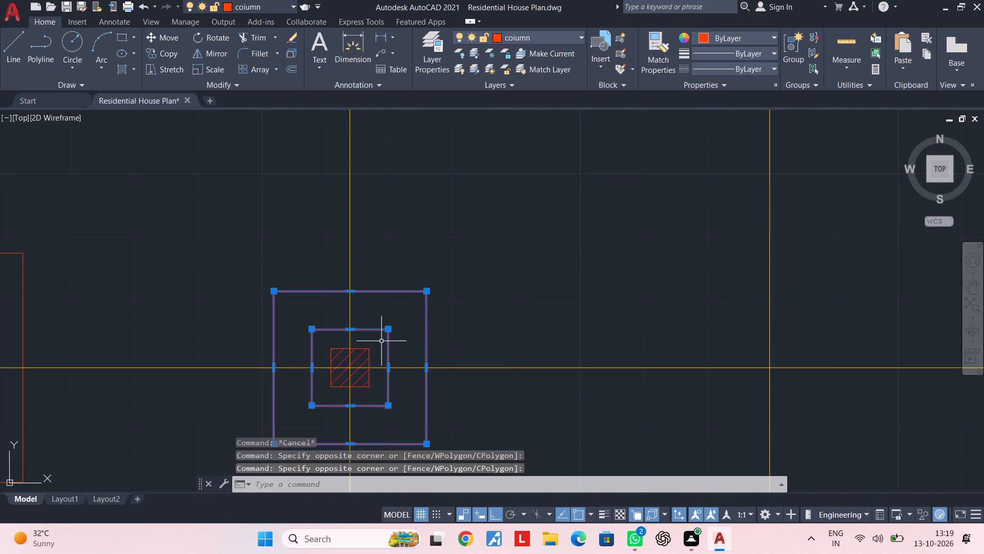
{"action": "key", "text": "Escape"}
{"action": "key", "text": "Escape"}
Save the drawing.
{"action": "key", "text": "ctrl+s"}
{"action": "key", "text": "ctrl+s"}
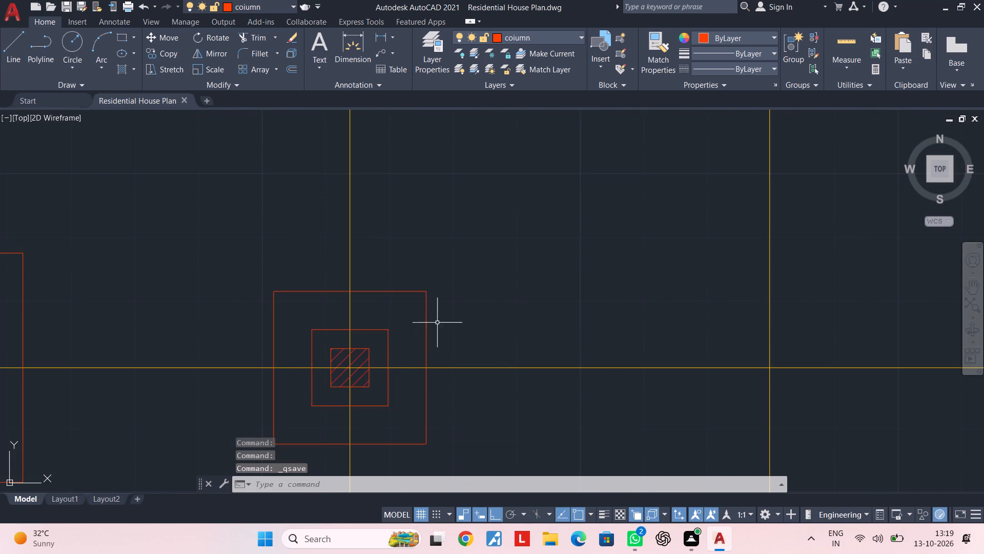
Copy both rectangles around the small interior column onto the other small interior column, using the column's right-edge midpoint as base point.
{"action": "left_click", "coordinate": [444, 314]}
{"action": "left_click", "coordinate": [425, 323]}
{"action": "left_click", "coordinate": [405, 331]}
{"action": "left_click", "coordinate": [387, 342]}
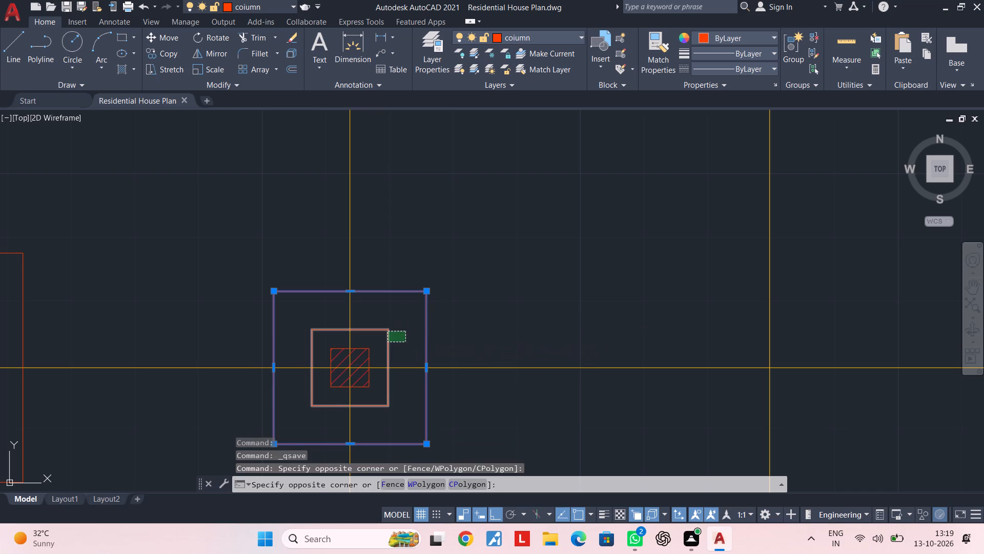
{"action": "key", "text": "c"}
{"action": "type", "text": "O"}
{"action": "key", "text": "space"}
{"action": "scroll", "coordinate": [381, 366], "scroll_direction": "up", "scroll_amount": 3}
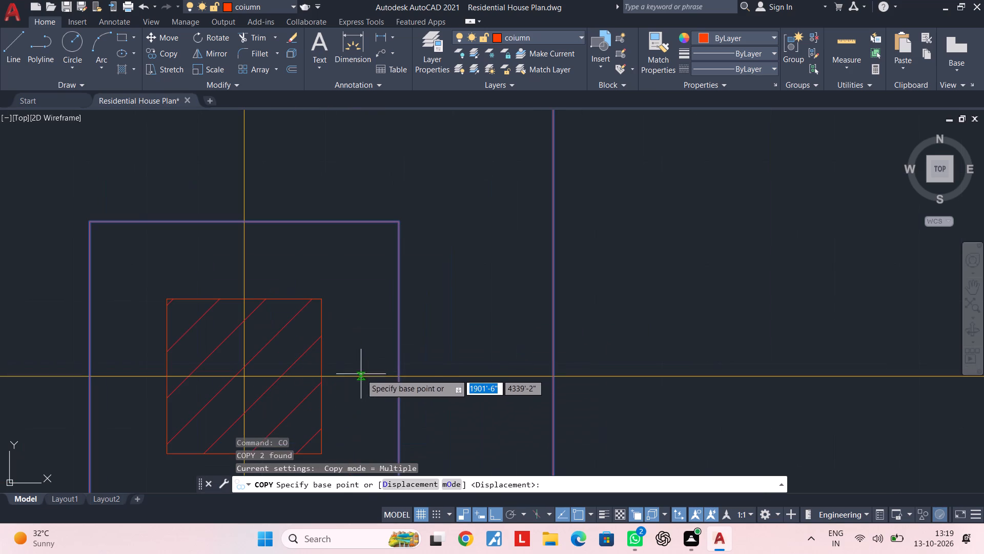
{"action": "left_click", "coordinate": [321, 380]}
{"action": "scroll", "coordinate": [490, 331], "scroll_direction": "down", "scroll_amount": 4}
{"action": "scroll", "coordinate": [608, 219], "scroll_direction": "down", "scroll_amount": 1}
{"action": "middle_click_drag", "start_coordinate": [608, 222], "coordinate": [558, 329]}
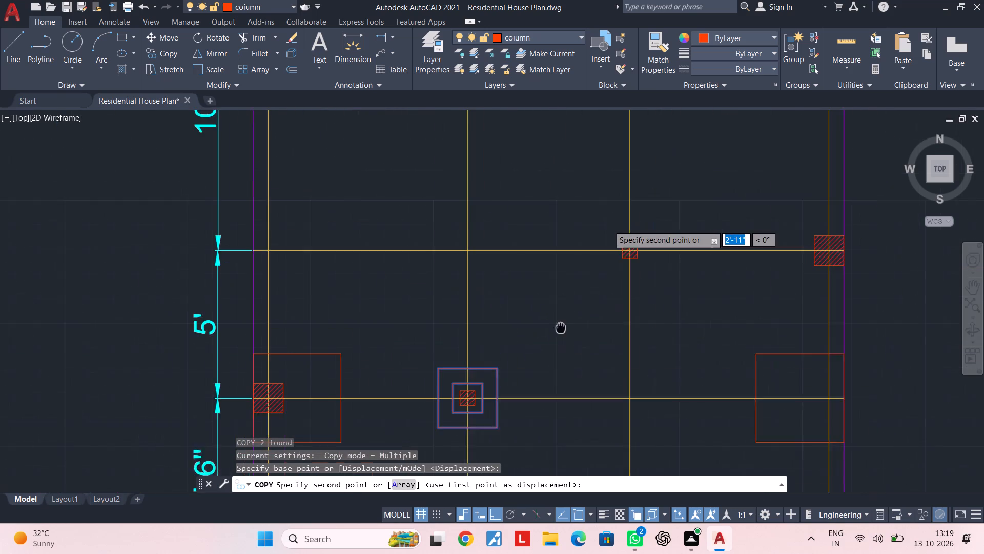
{"action": "middle_click_drag", "start_coordinate": [558, 329], "coordinate": [556, 333]}
{"action": "scroll", "coordinate": [632, 251], "scroll_direction": "up", "scroll_amount": 3}
{"action": "left_click", "coordinate": [621, 274]}
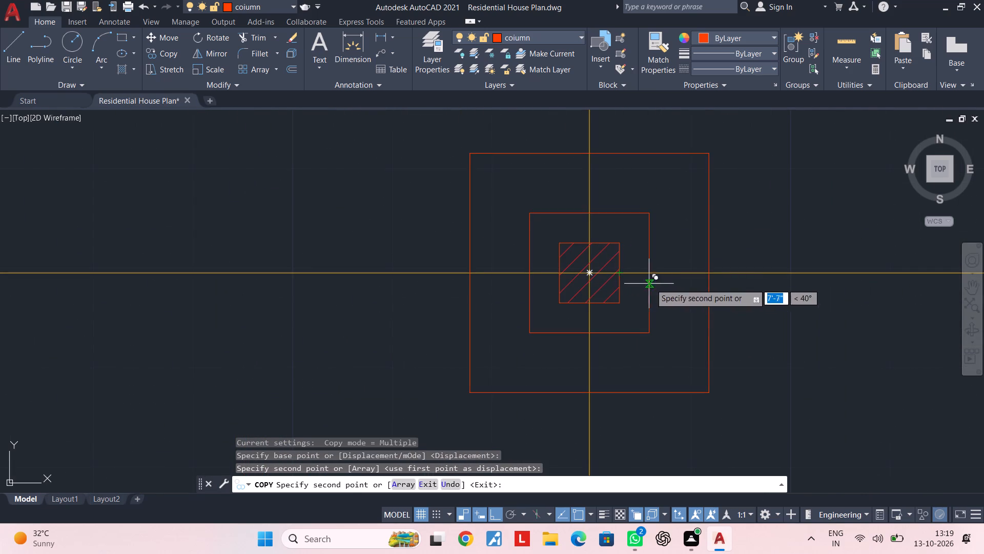
{"action": "key", "text": "Escape"}
{"action": "key", "text": "Escape"}
Copy the footing square without a column on the plan's right edge 5' up onto the right-edge column, aligning their right-edge midpoints.
{"action": "scroll", "coordinate": [767, 295], "scroll_direction": "down", "scroll_amount": 3}
{"action": "middle_click_drag", "start_coordinate": [768, 295], "coordinate": [713, 301]}
{"action": "key", "text": "Escape"}
{"action": "scroll", "coordinate": [759, 267], "scroll_direction": "down", "scroll_amount": 1}
{"action": "middle_click_drag", "start_coordinate": [759, 267], "coordinate": [691, 258]}
{"action": "key", "text": "Escape"}
{"action": "scroll", "coordinate": [695, 243], "scroll_direction": "down", "scroll_amount": 1}
{"action": "middle_click_drag", "start_coordinate": [696, 243], "coordinate": [654, 250]}
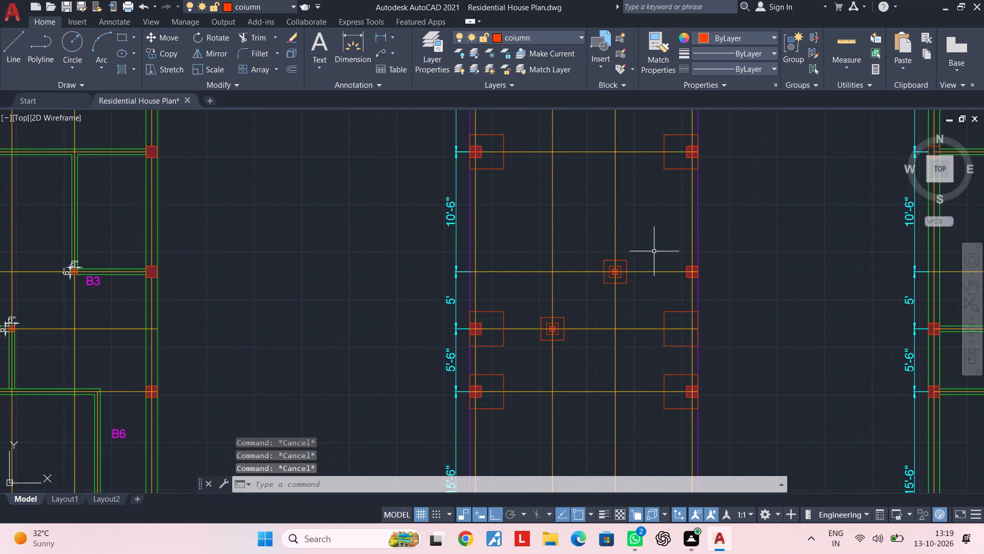
{"action": "middle_click_drag", "start_coordinate": [679, 262], "coordinate": [628, 247]}
{"action": "middle_click_drag", "start_coordinate": [635, 320], "coordinate": [584, 305]}
{"action": "scroll", "coordinate": [578, 290], "scroll_direction": "up", "scroll_amount": 2}
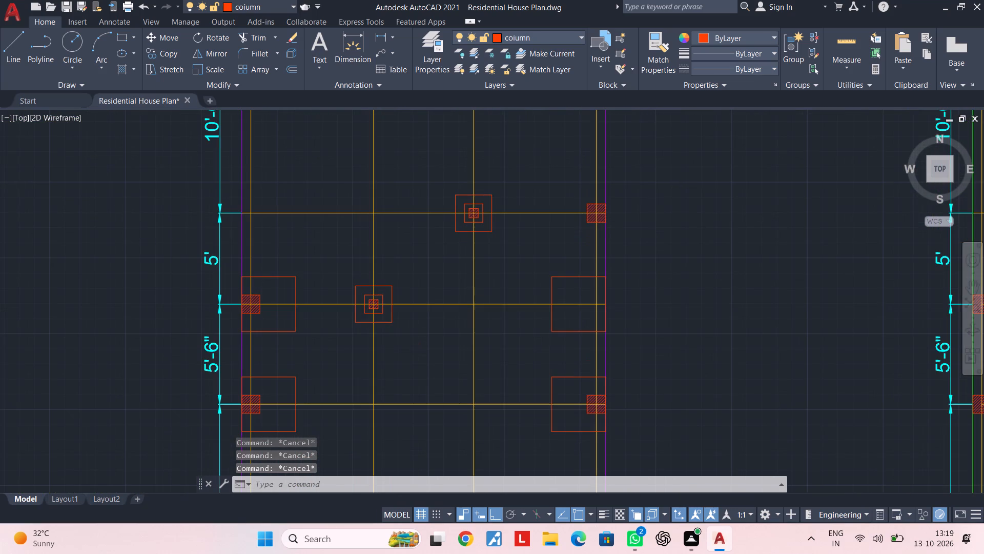
{"action": "scroll", "coordinate": [592, 287], "scroll_direction": "up", "scroll_amount": 2}
{"action": "left_click", "coordinate": [589, 288]}
{"action": "left_click", "coordinate": [536, 224]}
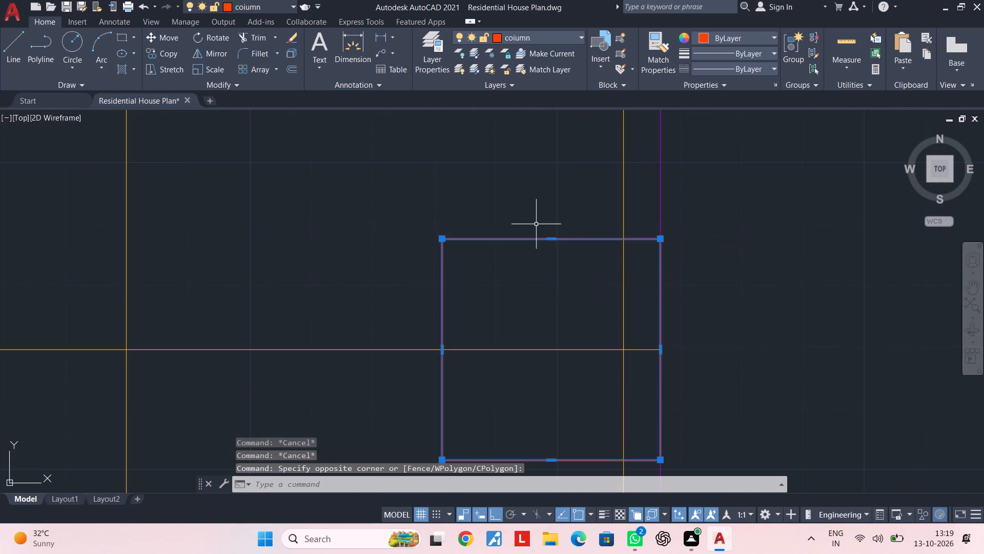
{"action": "scroll", "coordinate": [537, 224], "scroll_direction": "down", "scroll_amount": 3}
{"action": "middle_click_drag", "start_coordinate": [542, 231], "coordinate": [474, 295]}
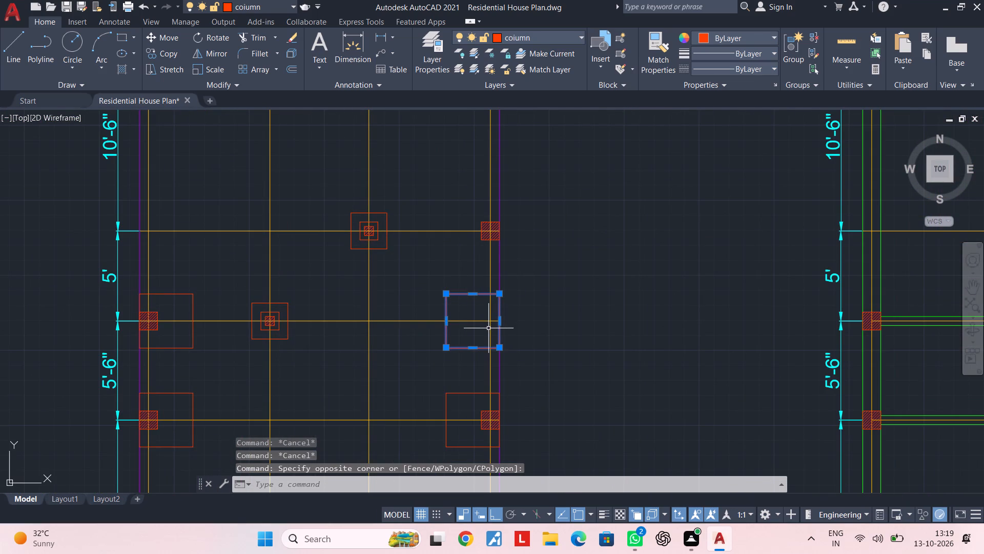
{"action": "key", "text": "c"}
{"action": "key", "text": "o"}
{"action": "key", "text": "space"}
{"action": "scroll", "coordinate": [514, 329], "scroll_direction": "up", "scroll_amount": 2}
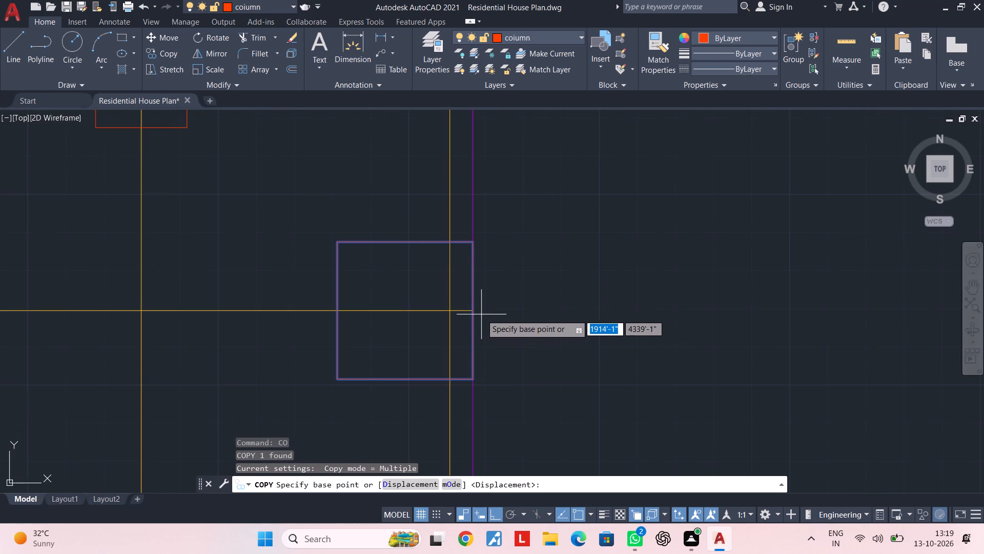
{"action": "left_click", "coordinate": [473, 312]}
{"action": "scroll", "coordinate": [476, 239], "scroll_direction": "down", "scroll_amount": 2}
{"action": "middle_click_drag", "start_coordinate": [476, 239], "coordinate": [471, 360]}
{"action": "scroll", "coordinate": [481, 306], "scroll_direction": "up", "scroll_amount": 2}
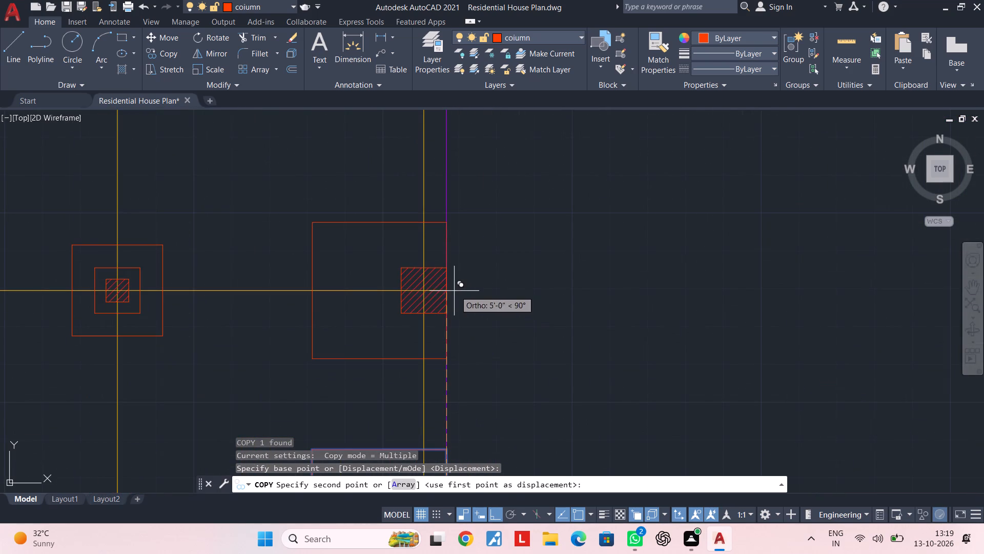
{"action": "left_click", "coordinate": [448, 289]}
{"action": "scroll", "coordinate": [497, 323], "scroll_direction": "down", "scroll_amount": 3}
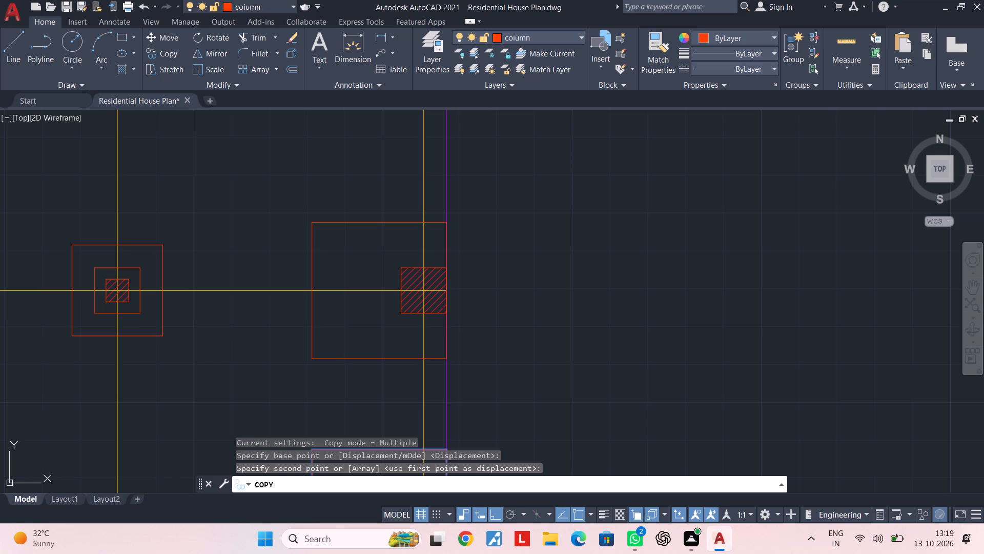
{"action": "scroll", "coordinate": [510, 329], "scroll_direction": "down", "scroll_amount": 4}
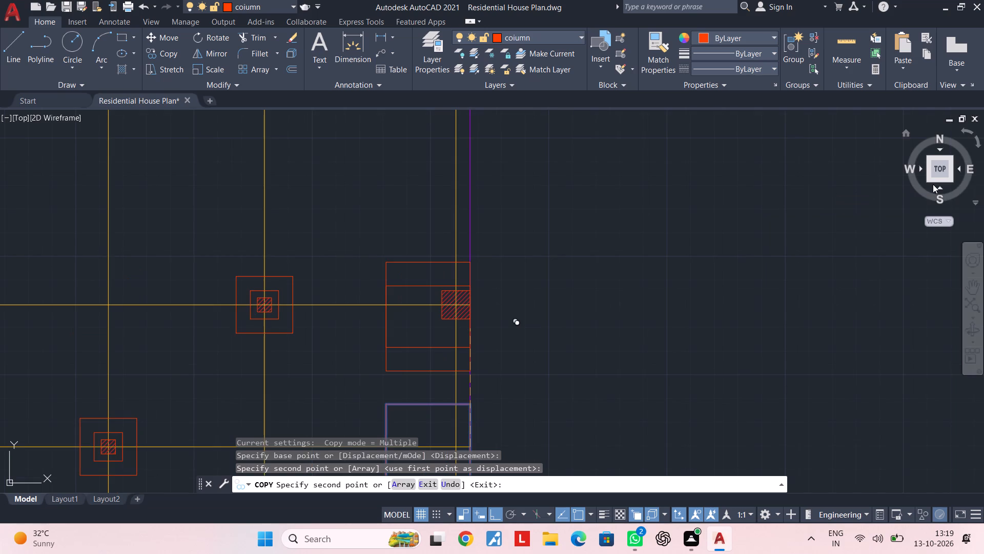
{"action": "key", "text": "Escape"}
{"action": "key", "text": "Escape"}
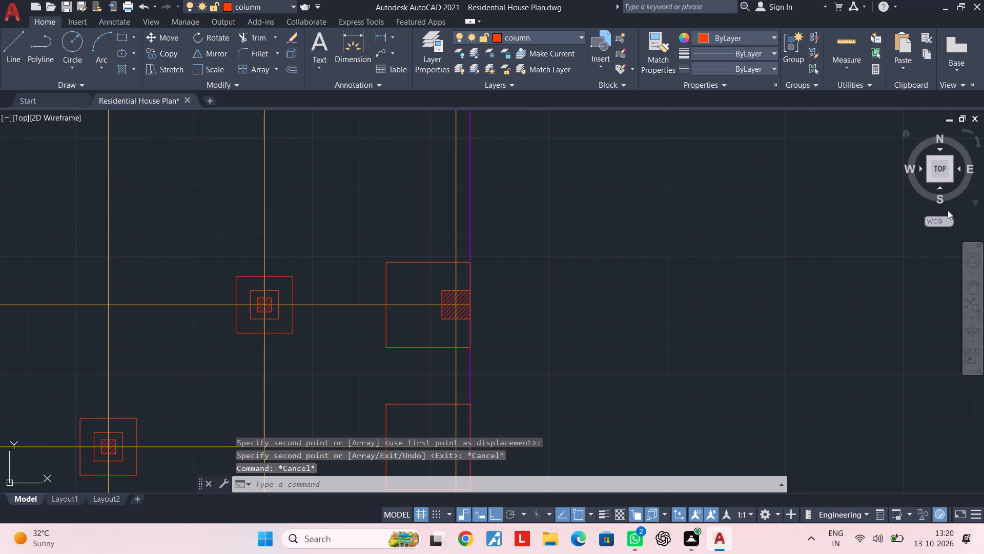
Delete the leftover footing square at the right-edge grid intersection that has no column.
{"action": "middle_click_drag", "start_coordinate": [669, 355], "coordinate": [708, 160]}
{"action": "key", "text": "Escape"}
{"action": "middle_click_drag", "start_coordinate": [609, 263], "coordinate": [726, 288]}
{"action": "key", "text": "Escape"}
{"action": "scroll", "coordinate": [580, 298], "scroll_direction": "up", "scroll_amount": 1}
{"action": "left_click", "coordinate": [564, 307]}
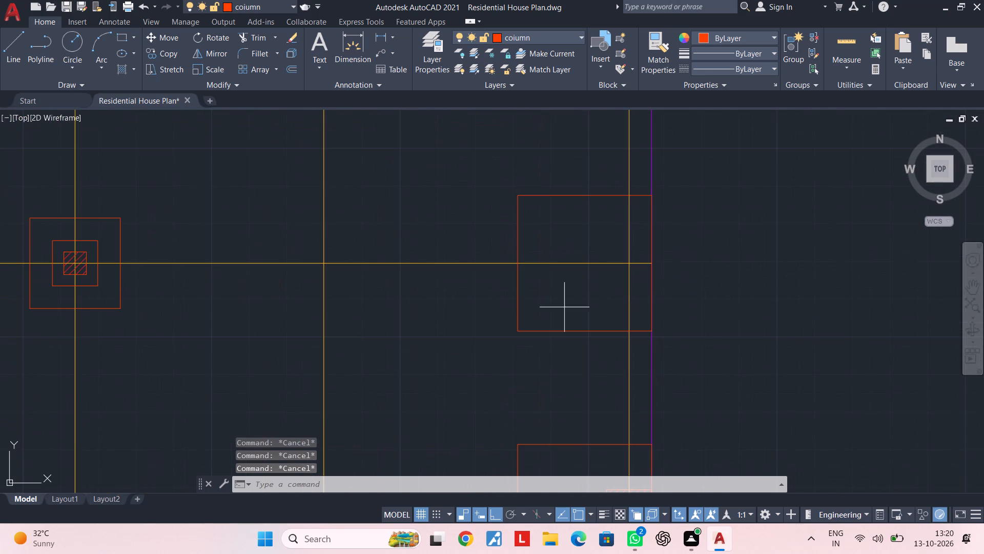
{"action": "left_click", "coordinate": [468, 335]}
{"action": "key", "text": "Delete"}
{"action": "key", "text": "Escape"}
{"action": "key", "text": "Escape"}
Examine the whole footing plan, including the top row, to check that every column has its footing.
{"action": "scroll", "coordinate": [507, 339], "scroll_direction": "down", "scroll_amount": 4}
{"action": "middle_click_drag", "start_coordinate": [512, 340], "coordinate": [608, 321]}
{"action": "scroll", "coordinate": [641, 182], "scroll_direction": "down", "scroll_amount": 2}
{"action": "middle_click_drag", "start_coordinate": [641, 182], "coordinate": [629, 207]}
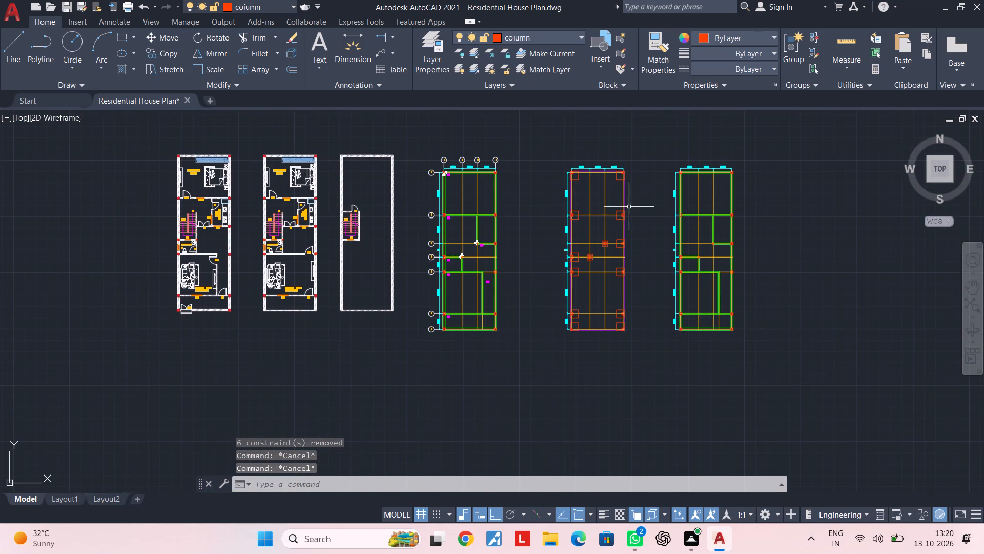
{"action": "key", "text": "Escape"}
{"action": "key", "text": "Escape"}
{"action": "middle_click_drag", "start_coordinate": [616, 280], "coordinate": [608, 255]}
{"action": "scroll", "coordinate": [600, 233], "scroll_direction": "up", "scroll_amount": 2}
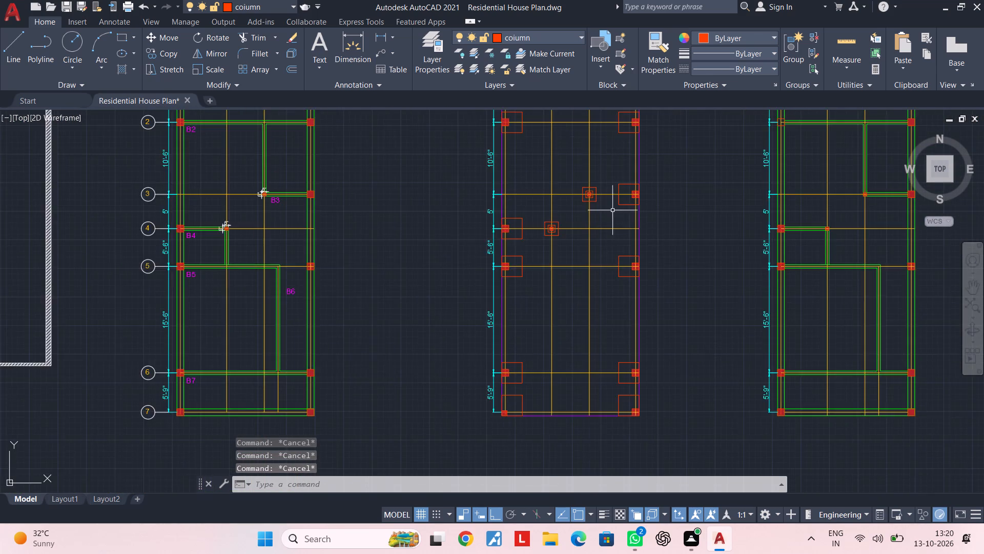
{"action": "middle_click_drag", "start_coordinate": [614, 206], "coordinate": [572, 292]}
{"action": "middle_click_drag", "start_coordinate": [558, 229], "coordinate": [548, 325]}
{"action": "scroll", "coordinate": [528, 242], "scroll_direction": "up", "scroll_amount": 2}
{"action": "middle_click_drag", "start_coordinate": [518, 214], "coordinate": [489, 350]}
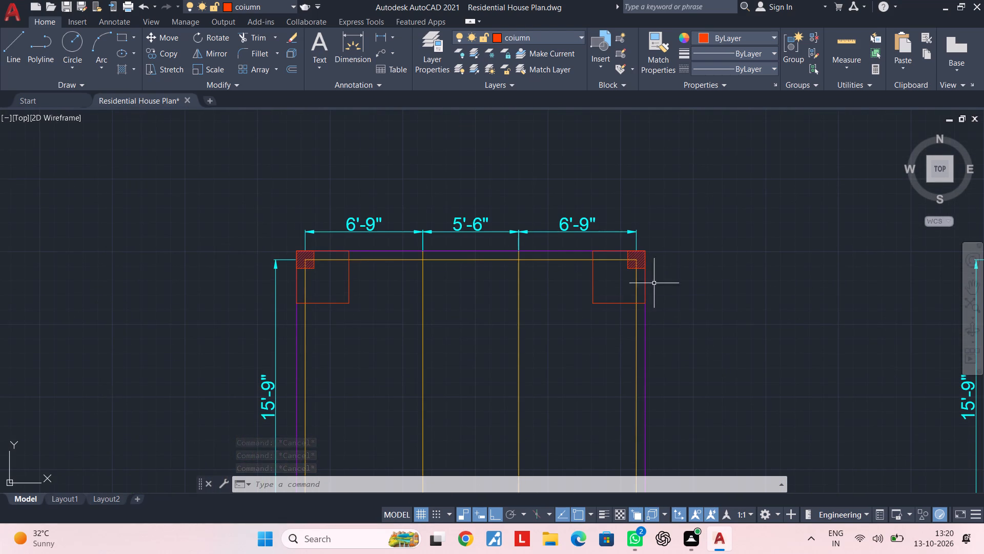
{"action": "middle_click_drag", "start_coordinate": [516, 335], "coordinate": [446, 375]}
{"action": "key", "text": "Escape"}
{"action": "key", "text": "Escape"}
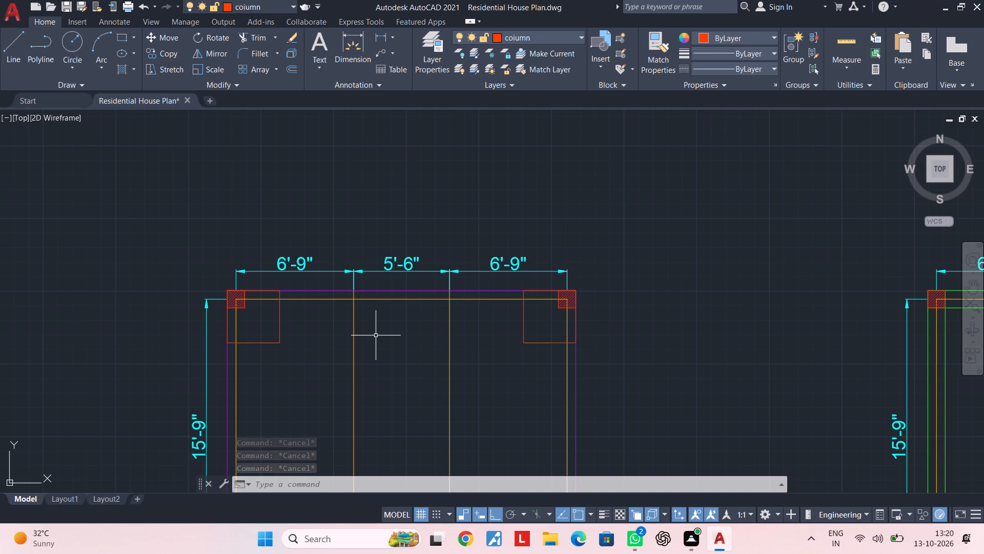
Start a hatch at the top-left corner footing and set the hatch colour to ByBlock.
{"action": "key", "text": "Escape"}
{"action": "key", "text": "Escape"}
{"action": "key", "text": "Escape"}
{"action": "middle_click_drag", "start_coordinate": [290, 346], "coordinate": [333, 311]}
{"action": "scroll", "coordinate": [318, 263], "scroll_direction": "up", "scroll_amount": 2}
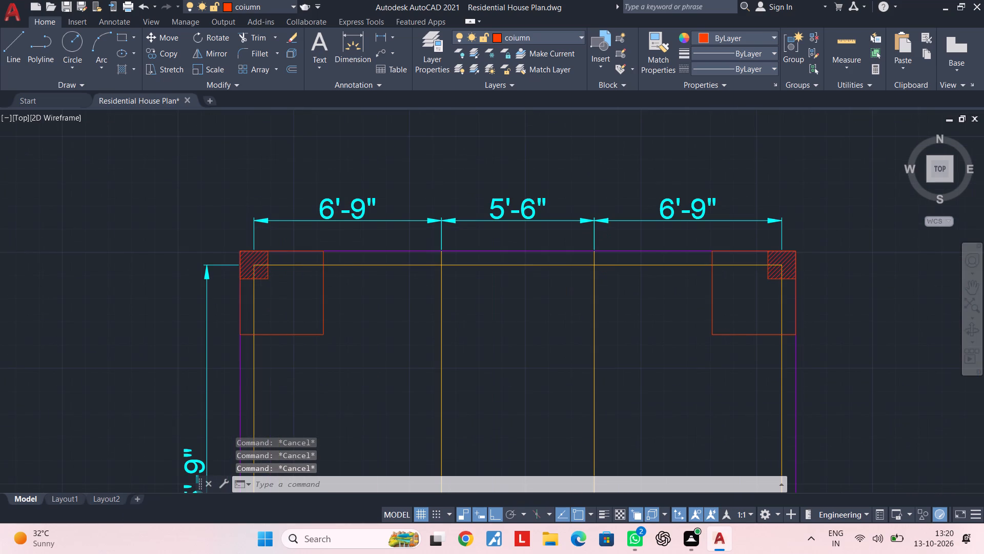
{"action": "key", "text": "Escape"}
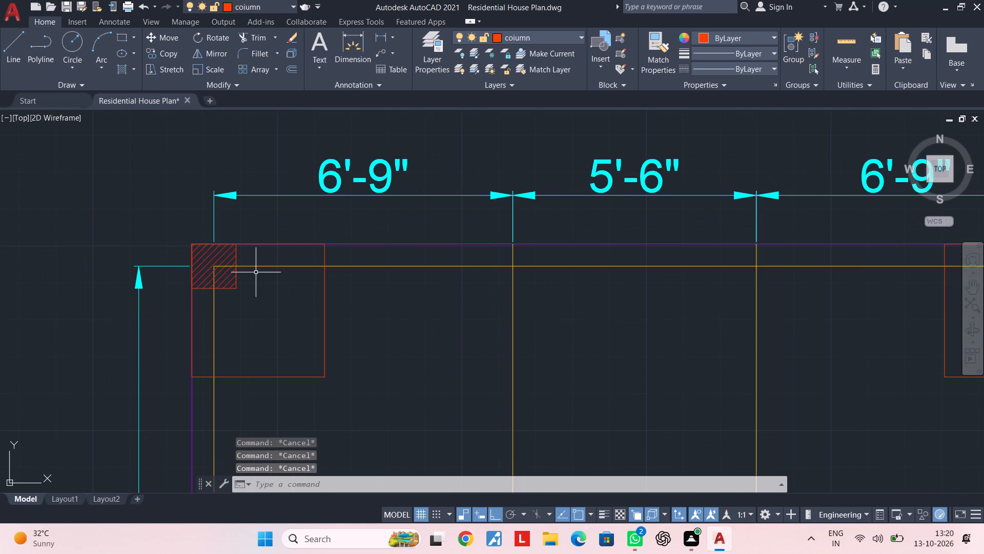
{"action": "middle_click_drag", "start_coordinate": [260, 270], "coordinate": [266, 267]}
{"action": "key", "text": "Escape"}
{"action": "key", "text": "Escape"}
{"action": "key", "text": "h"}
{"action": "key", "text": "space"}
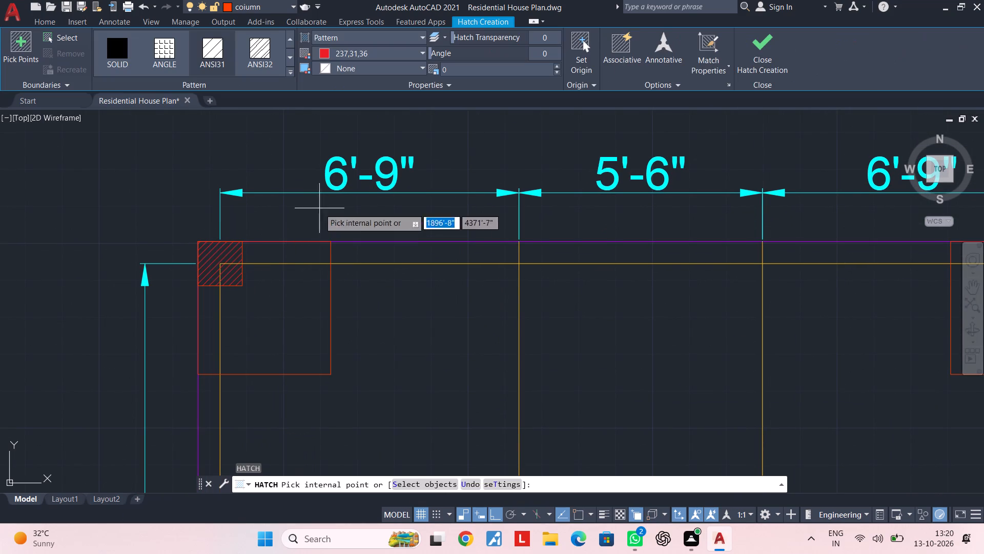
{"action": "left_click", "coordinate": [324, 52]}
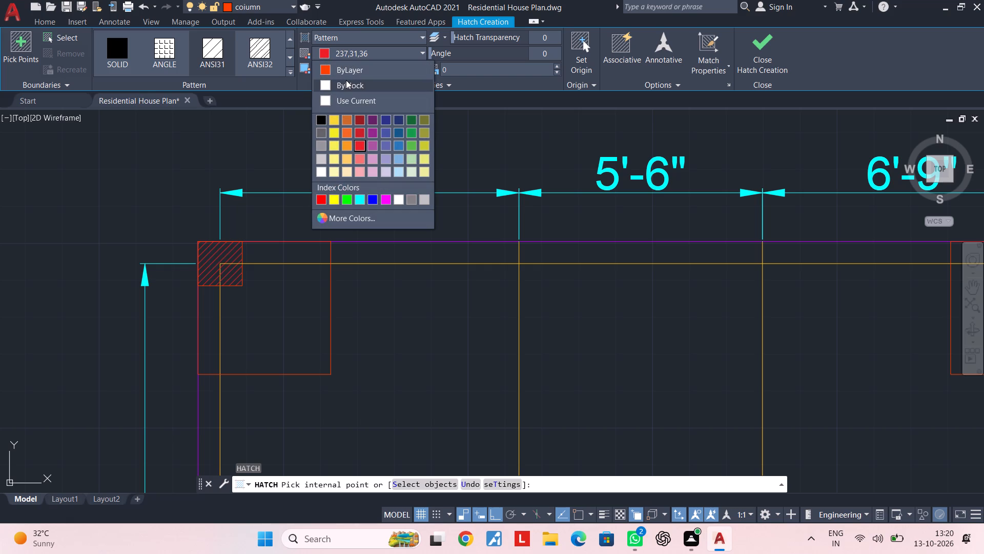
{"action": "left_click", "coordinate": [346, 80]}
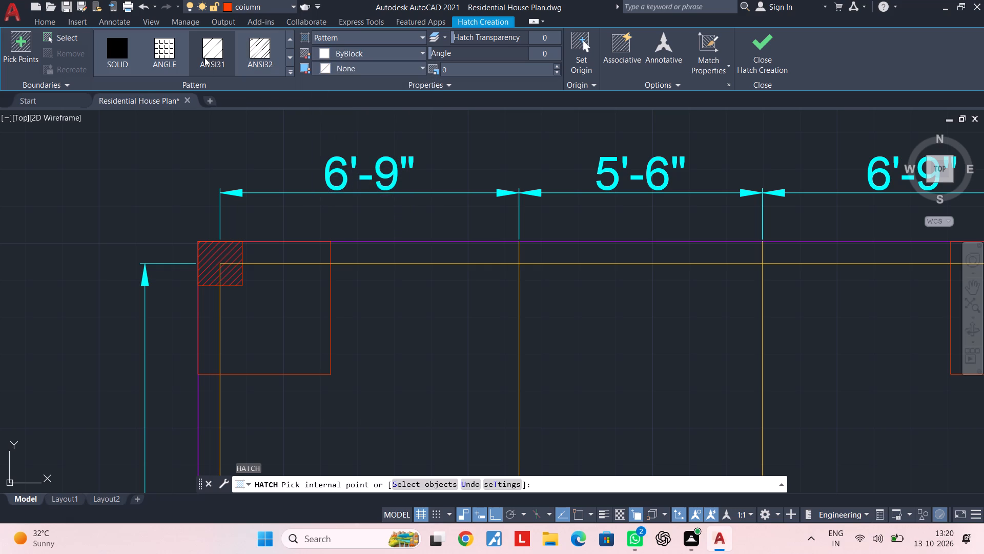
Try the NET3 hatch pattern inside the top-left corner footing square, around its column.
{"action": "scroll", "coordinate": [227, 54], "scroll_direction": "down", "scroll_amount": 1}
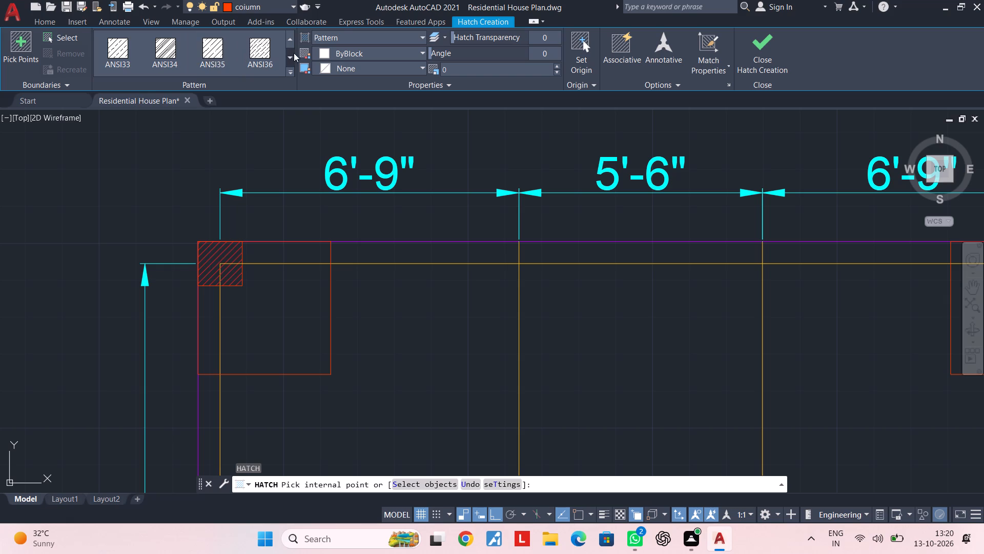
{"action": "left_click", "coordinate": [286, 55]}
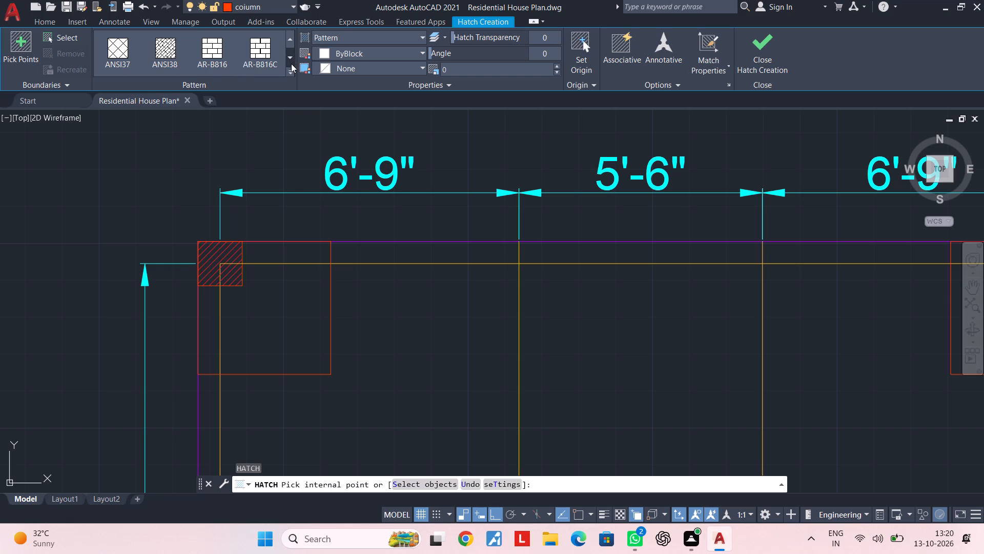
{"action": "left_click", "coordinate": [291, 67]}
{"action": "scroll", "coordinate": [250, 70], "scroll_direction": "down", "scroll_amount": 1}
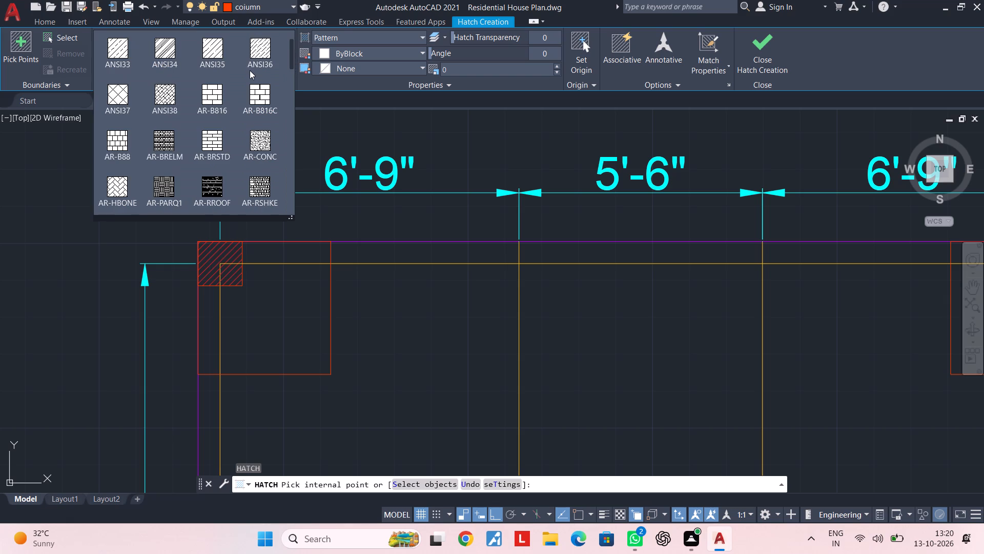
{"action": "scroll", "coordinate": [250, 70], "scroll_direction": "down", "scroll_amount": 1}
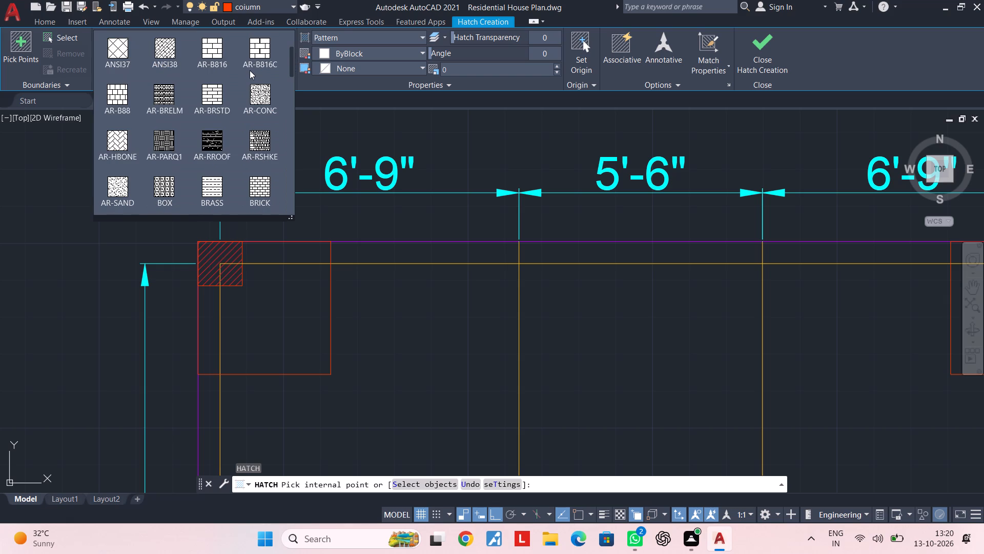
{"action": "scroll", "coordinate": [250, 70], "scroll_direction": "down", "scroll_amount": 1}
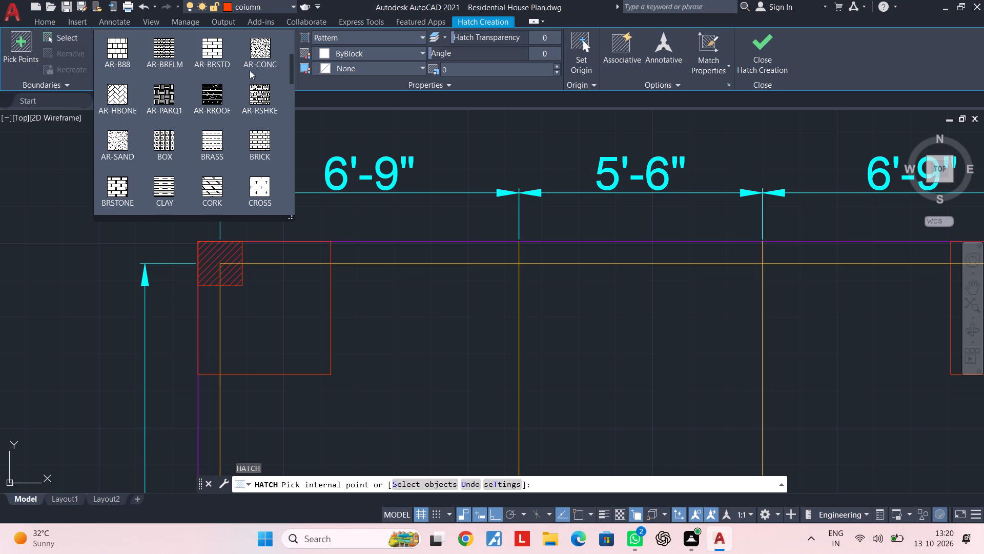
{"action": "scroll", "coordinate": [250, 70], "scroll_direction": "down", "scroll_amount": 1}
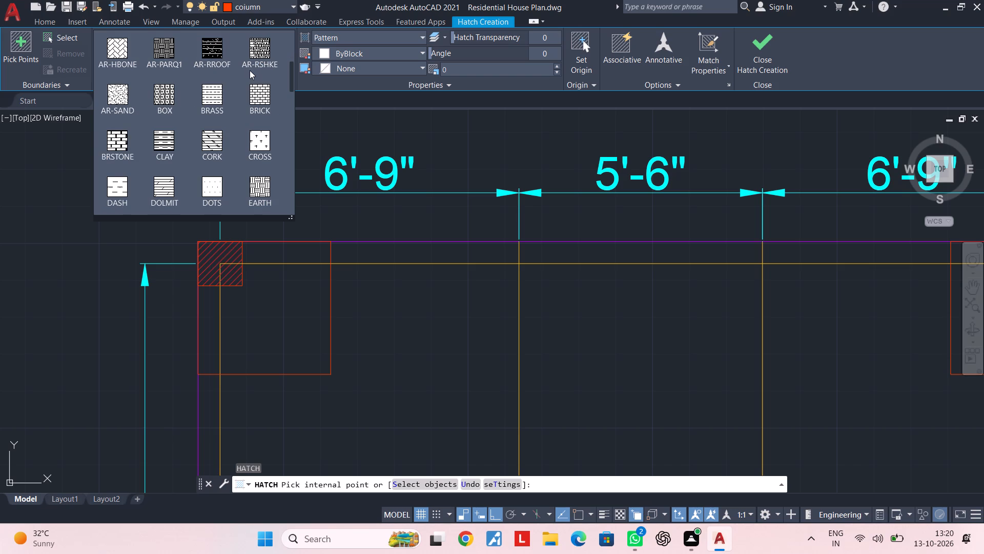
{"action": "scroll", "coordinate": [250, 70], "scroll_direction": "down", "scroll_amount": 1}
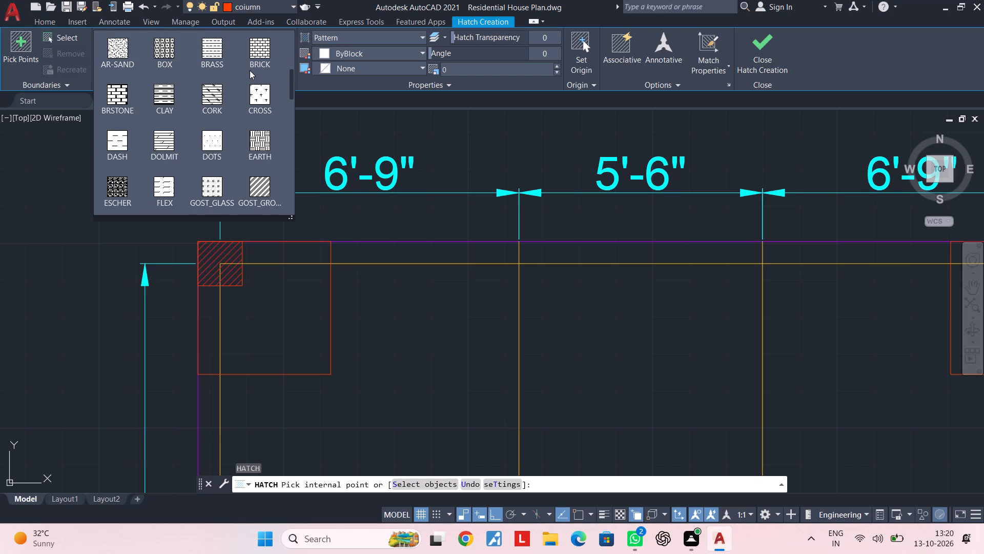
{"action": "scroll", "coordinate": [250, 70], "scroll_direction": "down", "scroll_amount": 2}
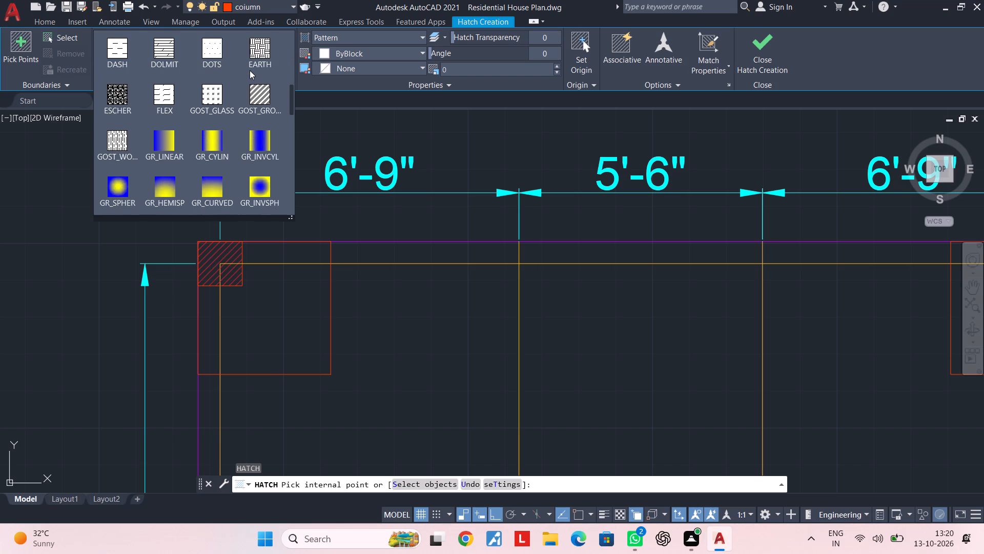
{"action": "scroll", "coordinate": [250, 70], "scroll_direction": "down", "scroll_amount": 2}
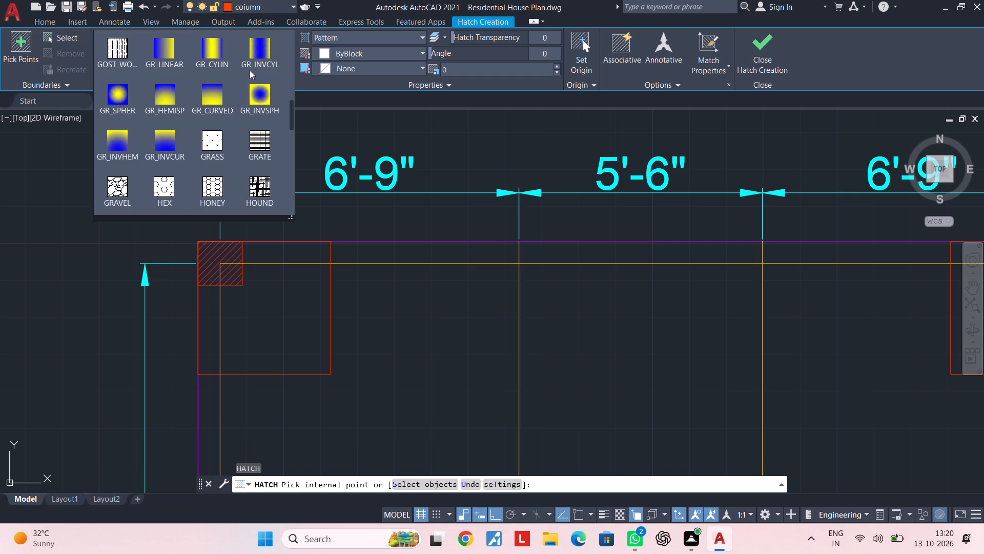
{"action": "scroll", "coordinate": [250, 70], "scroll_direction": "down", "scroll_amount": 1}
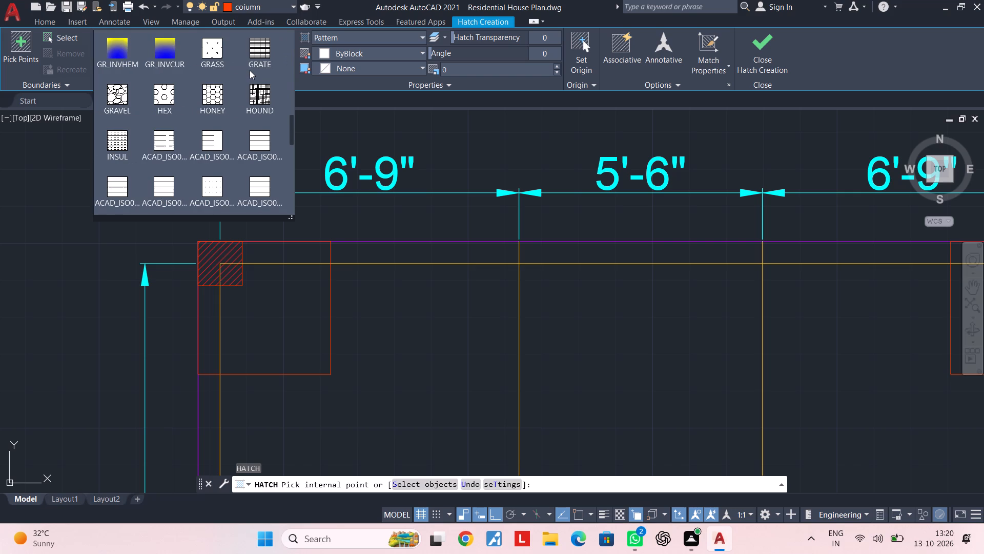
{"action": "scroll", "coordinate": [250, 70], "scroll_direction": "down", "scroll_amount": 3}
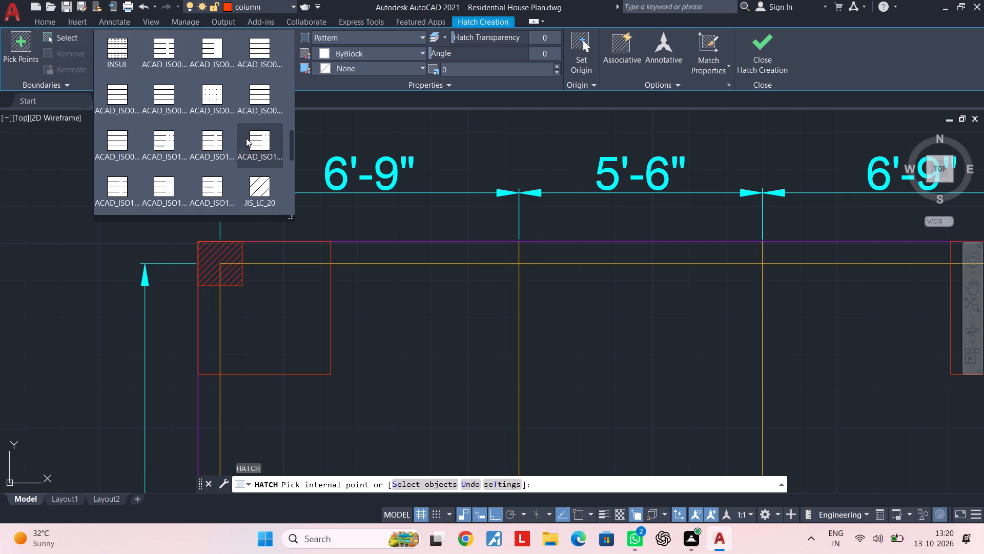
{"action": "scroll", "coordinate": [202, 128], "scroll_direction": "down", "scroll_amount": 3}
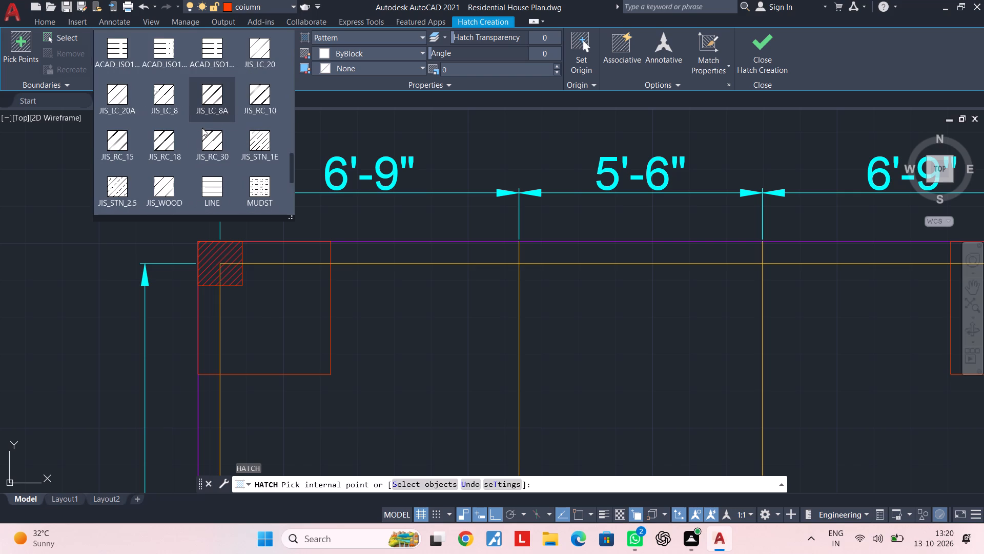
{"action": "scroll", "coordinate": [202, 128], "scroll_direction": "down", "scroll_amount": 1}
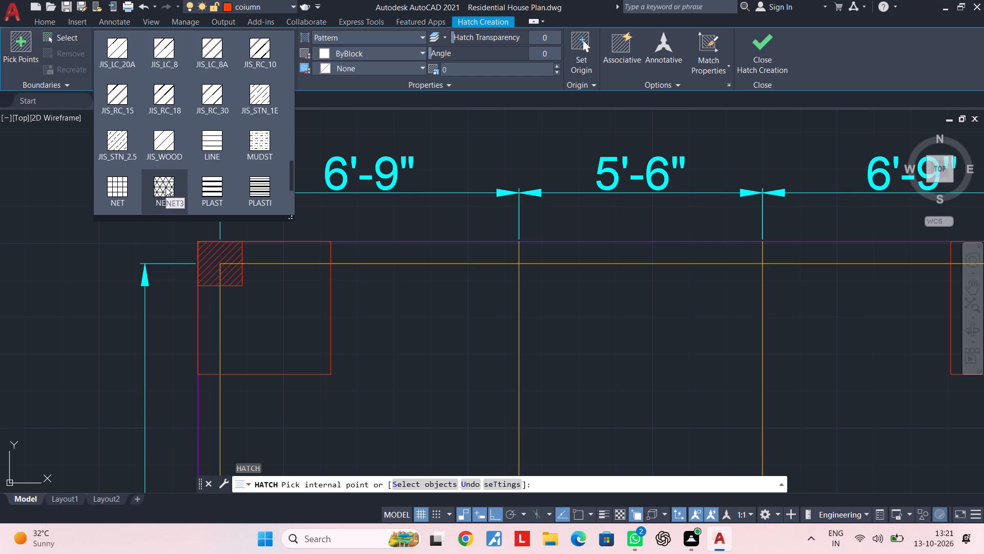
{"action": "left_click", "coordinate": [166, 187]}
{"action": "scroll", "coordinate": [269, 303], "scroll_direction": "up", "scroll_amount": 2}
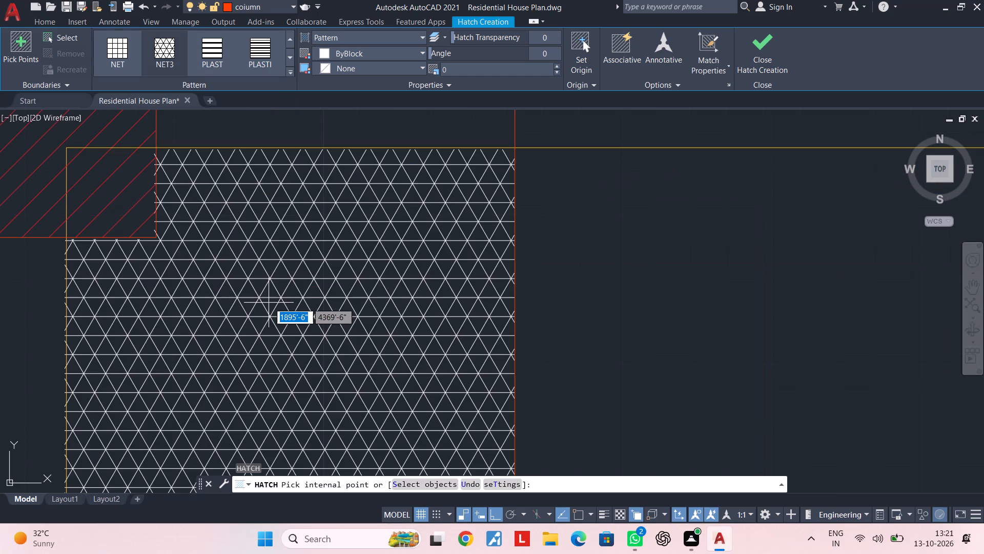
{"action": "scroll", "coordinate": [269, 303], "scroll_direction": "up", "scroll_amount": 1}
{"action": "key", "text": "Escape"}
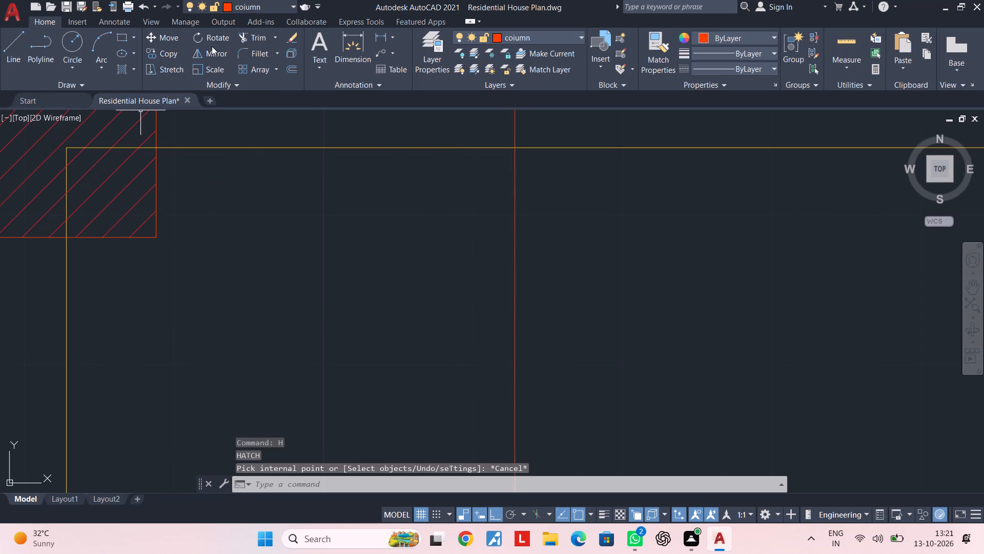
Start a new hatch for the footings and choose the ANSI37 pattern.
{"action": "type", "text": "H"}
{"action": "key", "text": "space"}
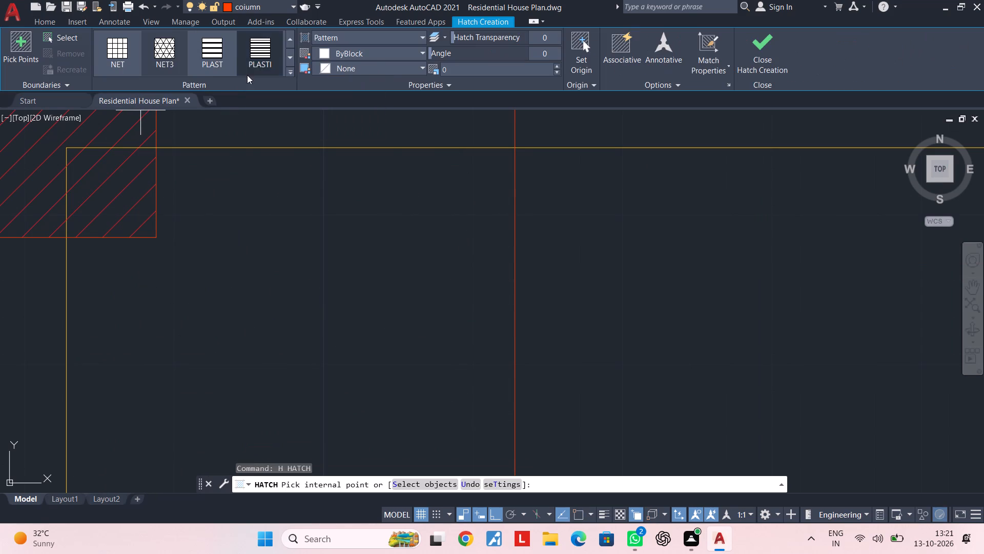
{"action": "left_click", "coordinate": [289, 72]}
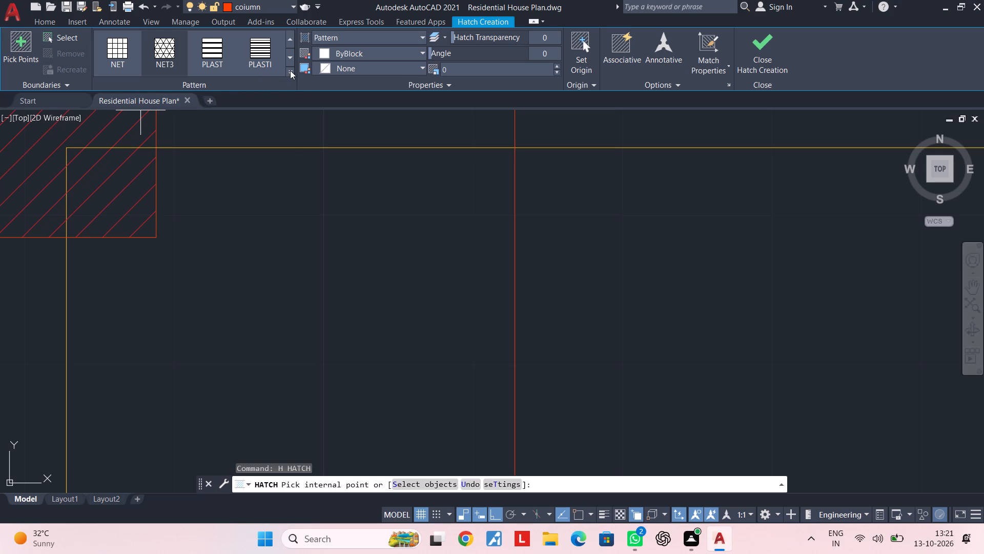
{"action": "left_click", "coordinate": [290, 70]}
{"action": "scroll", "coordinate": [227, 111], "scroll_direction": "down", "scroll_amount": 1}
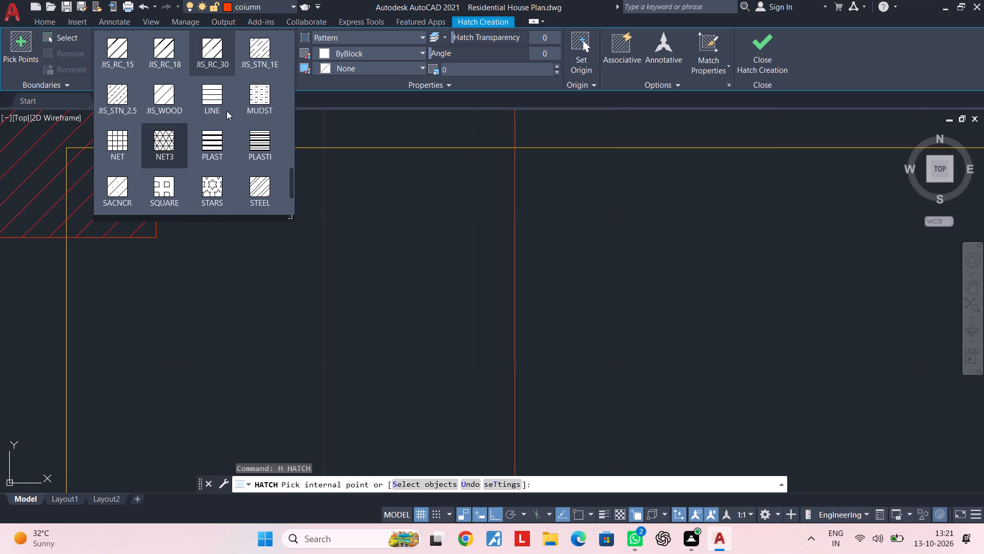
{"action": "scroll", "coordinate": [227, 111], "scroll_direction": "down", "scroll_amount": 1}
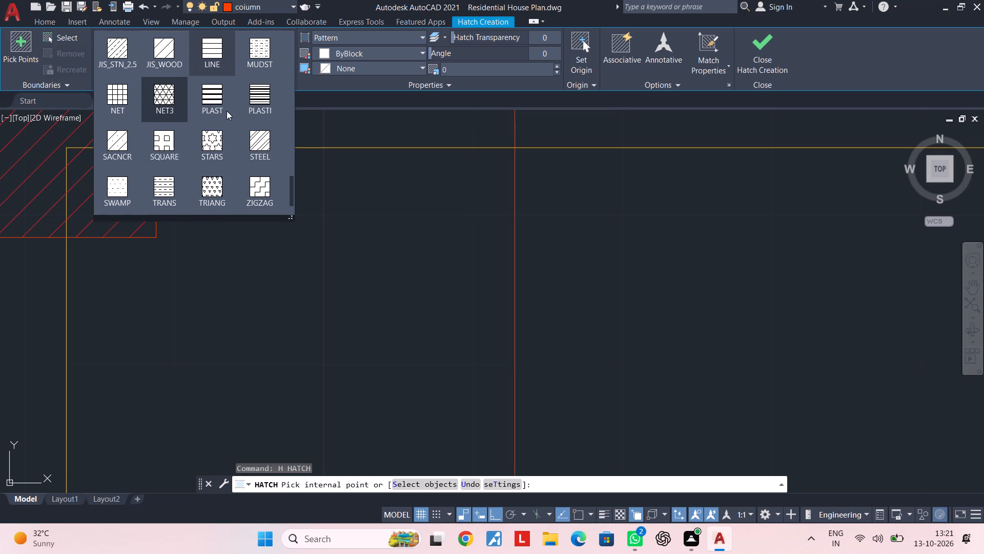
{"action": "scroll", "coordinate": [227, 111], "scroll_direction": "down", "scroll_amount": 2}
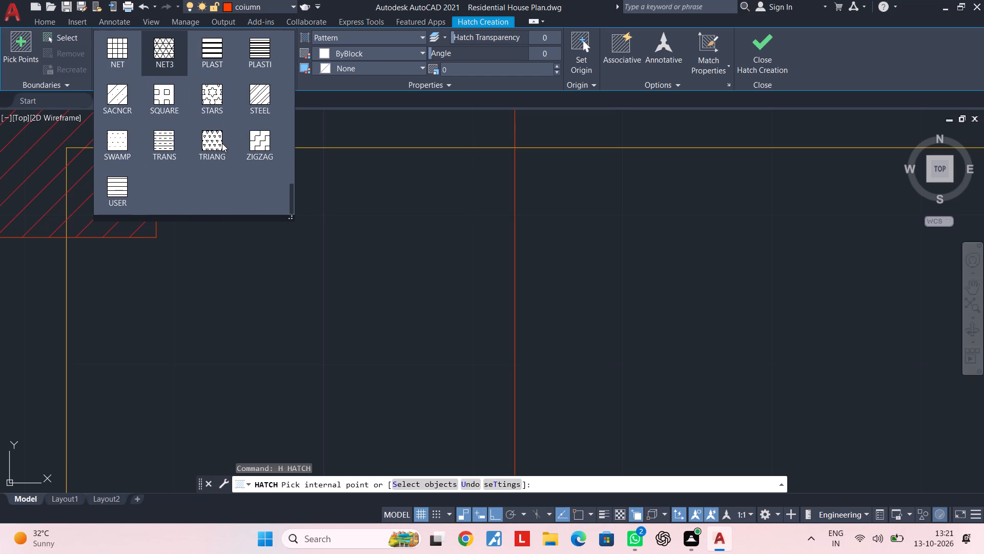
{"action": "scroll", "coordinate": [219, 144], "scroll_direction": "up", "scroll_amount": 2}
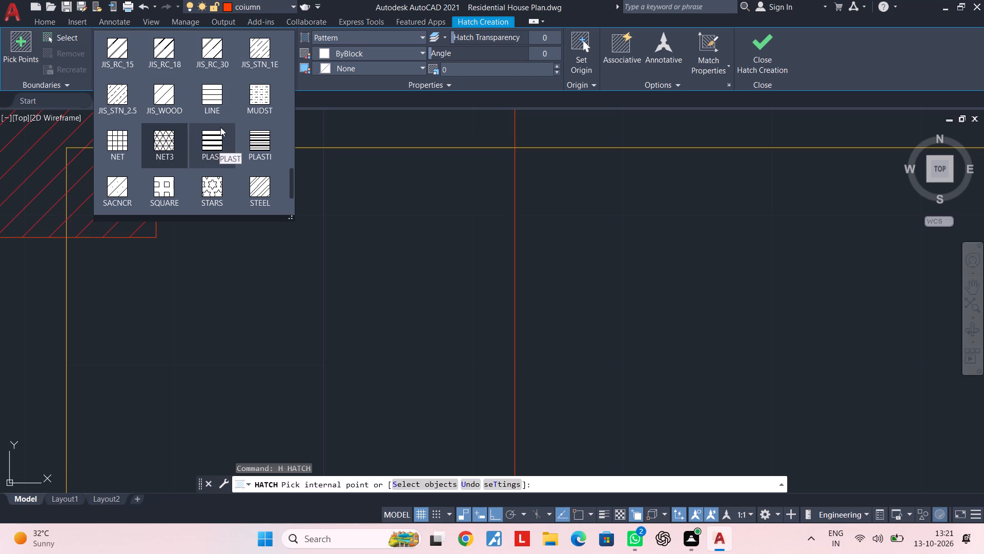
{"action": "scroll", "coordinate": [220, 126], "scroll_direction": "up", "scroll_amount": 2}
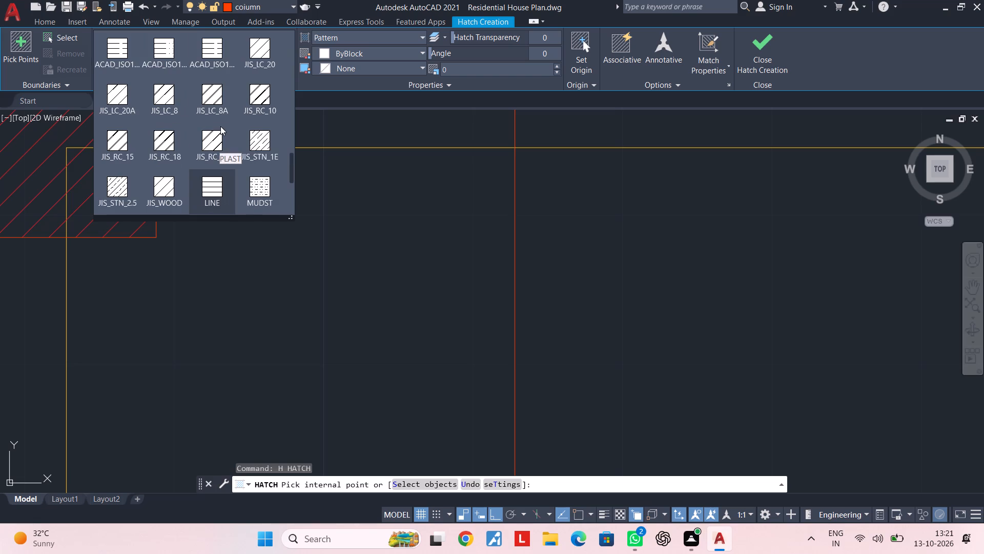
{"action": "scroll", "coordinate": [220, 122], "scroll_direction": "up", "scroll_amount": 1}
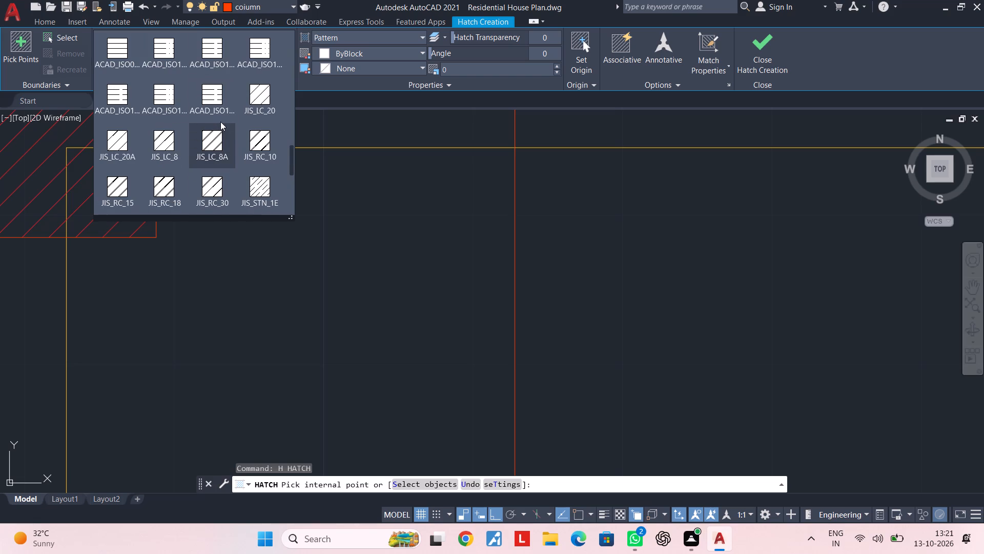
{"action": "scroll", "coordinate": [220, 122], "scroll_direction": "up", "scroll_amount": 3}
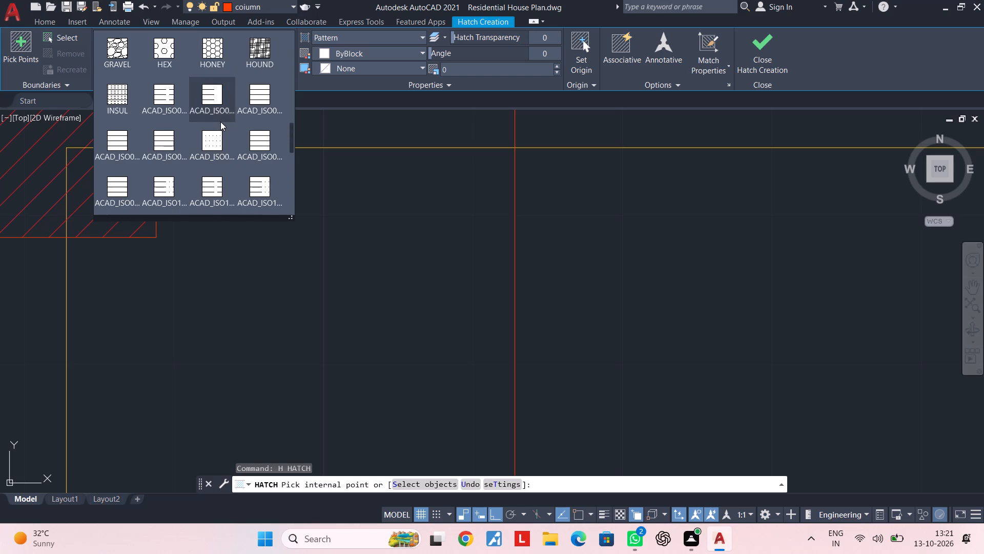
{"action": "scroll", "coordinate": [220, 122], "scroll_direction": "up", "scroll_amount": 2}
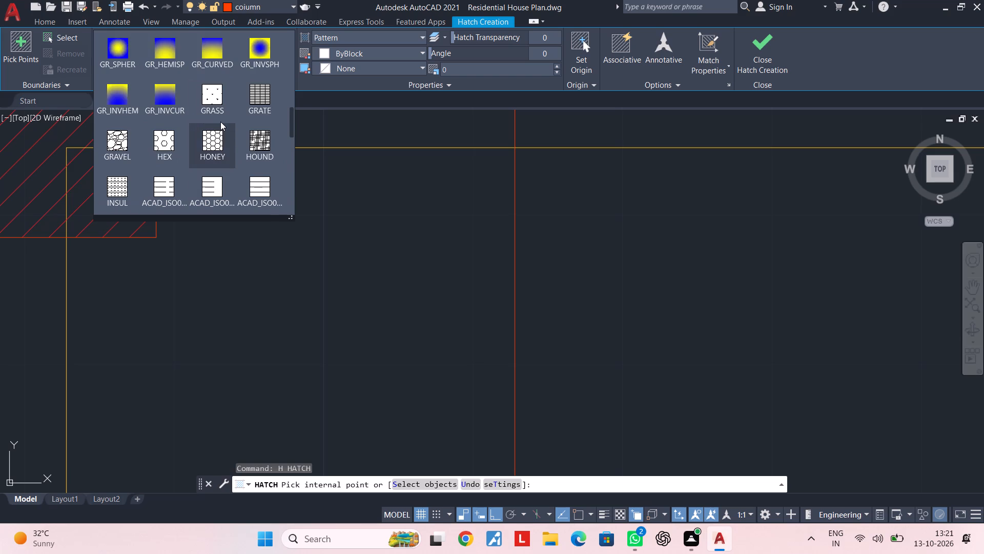
{"action": "scroll", "coordinate": [220, 122], "scroll_direction": "up", "scroll_amount": 2}
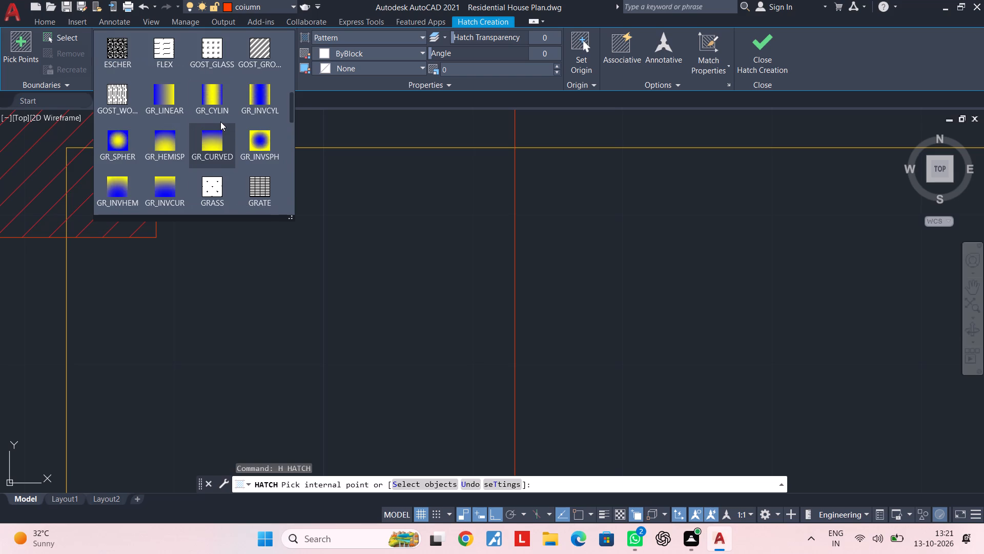
{"action": "scroll", "coordinate": [220, 122], "scroll_direction": "up", "scroll_amount": 2}
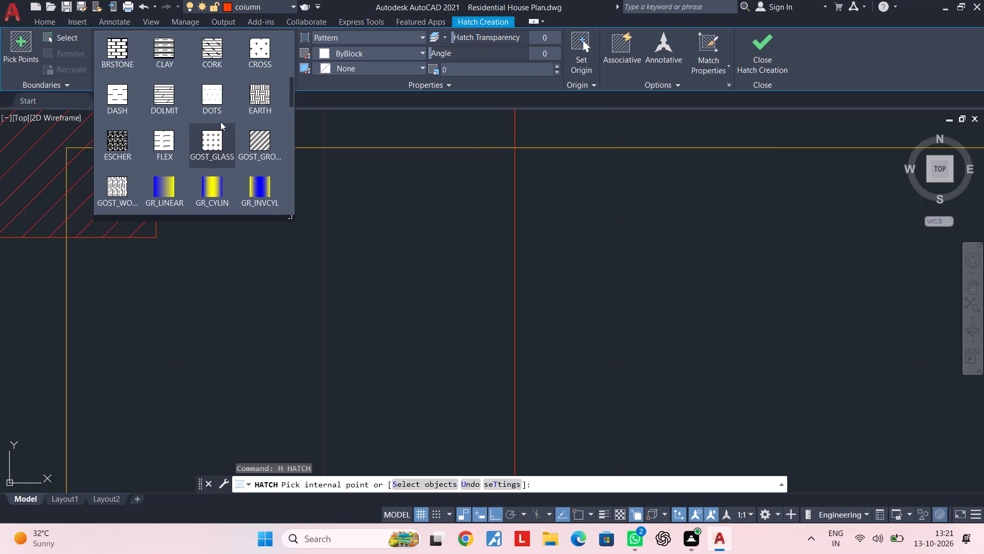
{"action": "scroll", "coordinate": [220, 122], "scroll_direction": "up", "scroll_amount": 1}
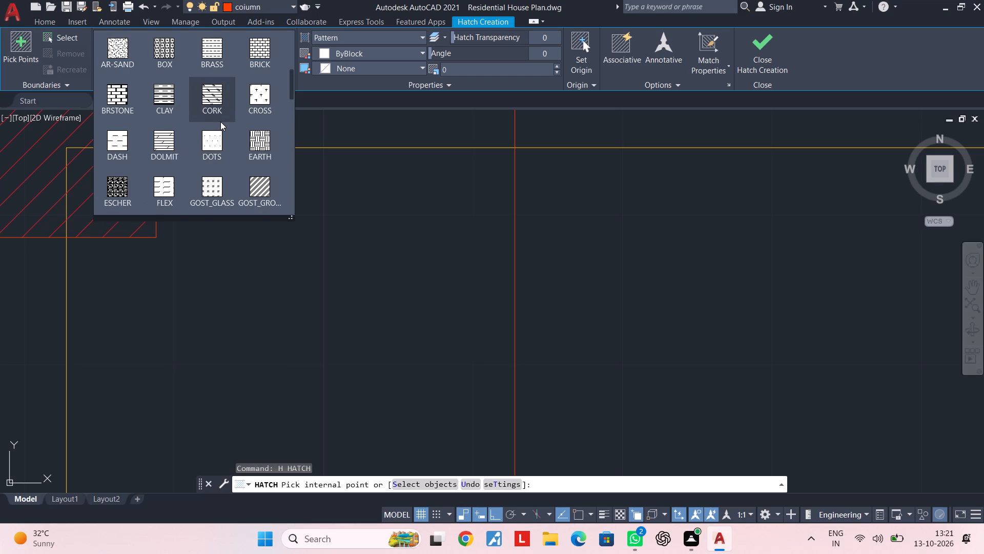
{"action": "scroll", "coordinate": [220, 122], "scroll_direction": "up", "scroll_amount": 3}
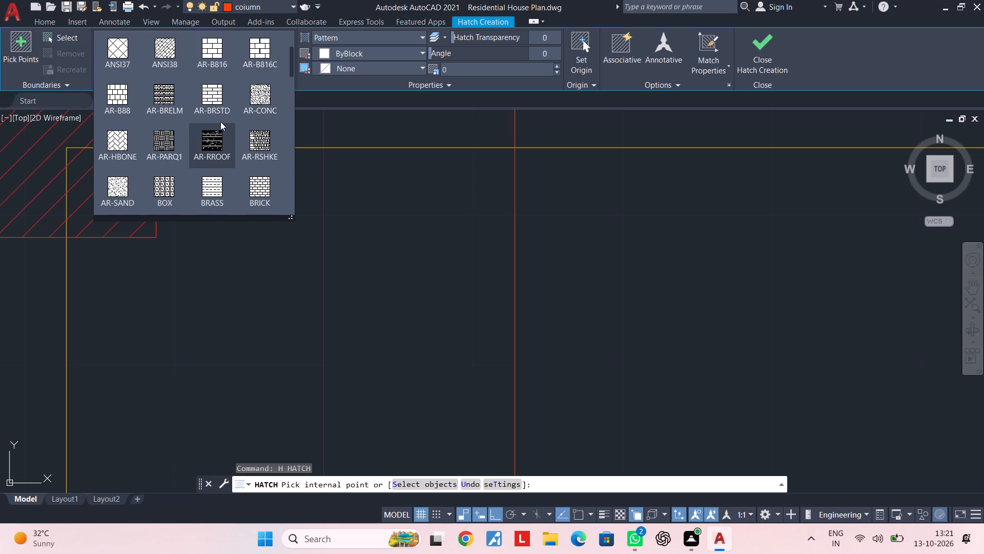
{"action": "scroll", "coordinate": [220, 122], "scroll_direction": "up", "scroll_amount": 1}
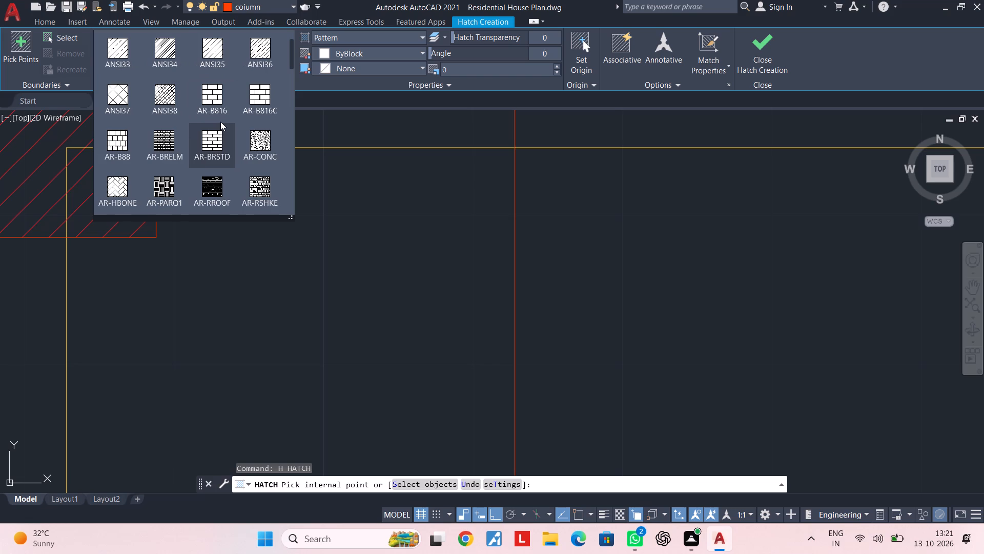
{"action": "scroll", "coordinate": [220, 122], "scroll_direction": "up", "scroll_amount": 1}
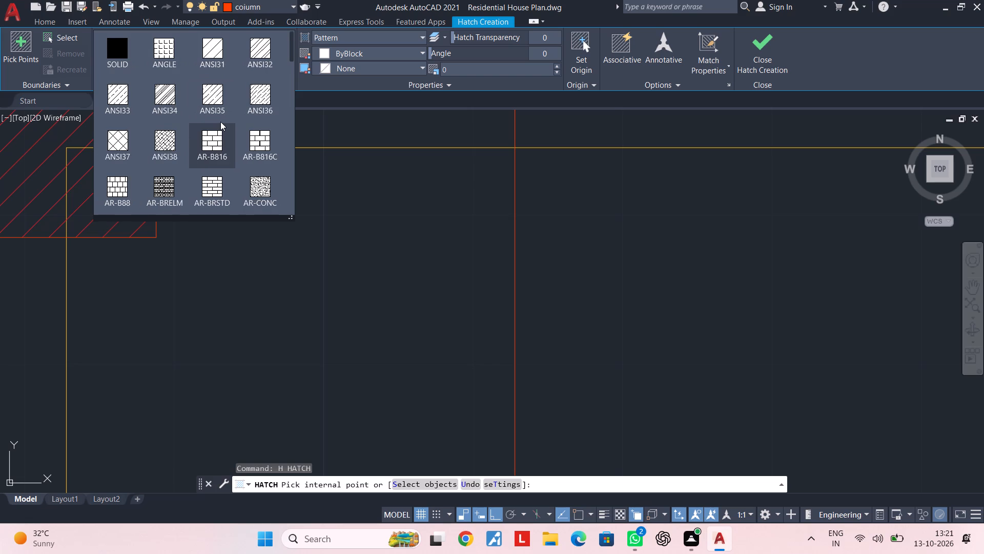
{"action": "left_click", "coordinate": [111, 139]}
Fill the top-left corner footing square around its column with the ANSI37 hatch, including the narrow strips beyond the grid lines.
{"action": "scroll", "coordinate": [232, 241], "scroll_direction": "down", "scroll_amount": 3}
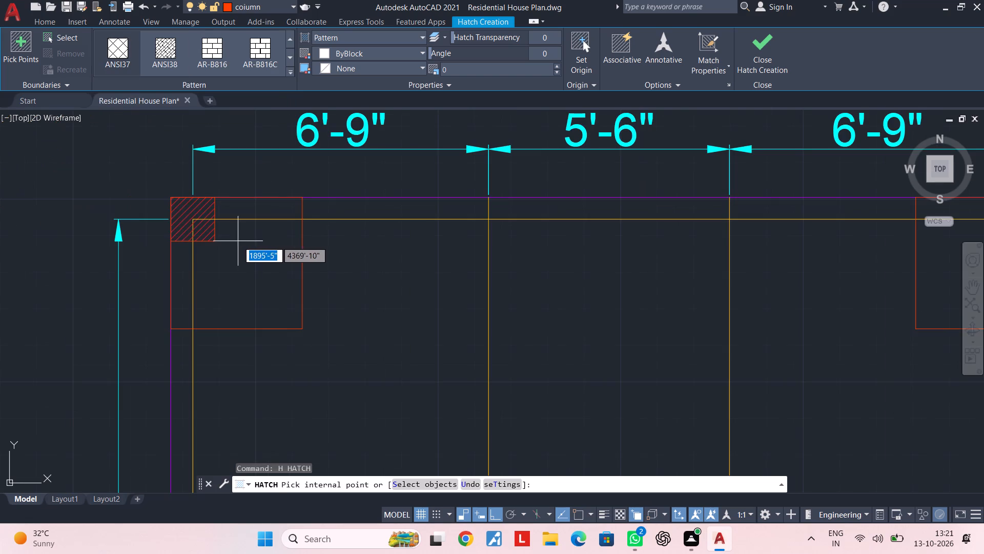
{"action": "left_click", "coordinate": [252, 268]}
{"action": "scroll", "coordinate": [252, 268], "scroll_direction": "up", "scroll_amount": 2}
{"action": "scroll", "coordinate": [252, 268], "scroll_direction": "down", "scroll_amount": 3}
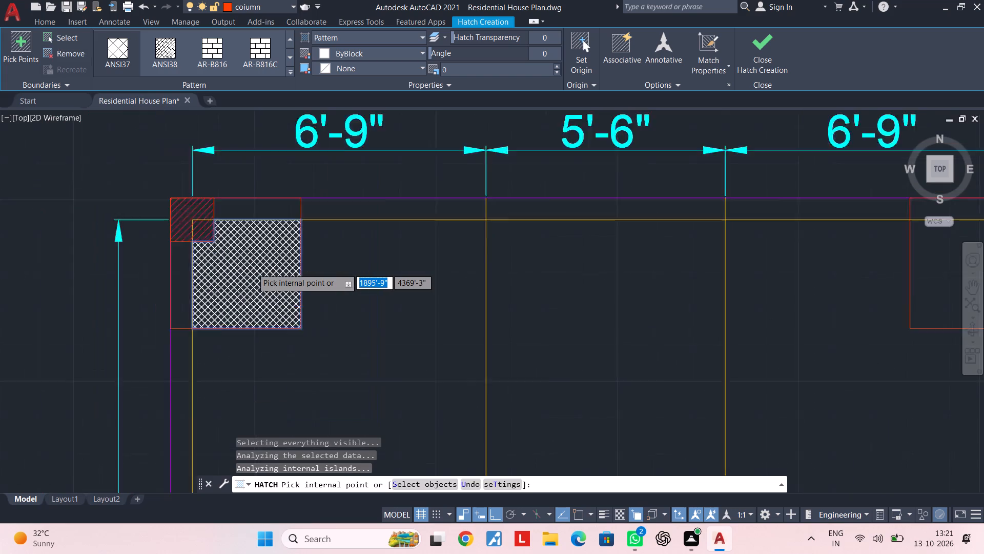
{"action": "middle_click_drag", "start_coordinate": [253, 268], "coordinate": [300, 267]}
{"action": "scroll", "coordinate": [263, 265], "scroll_direction": "up", "scroll_amount": 3}
{"action": "left_click", "coordinate": [231, 267]}
{"action": "scroll", "coordinate": [294, 247], "scroll_direction": "down", "scroll_amount": 2}
{"action": "middle_click_drag", "start_coordinate": [310, 248], "coordinate": [299, 271]}
{"action": "left_click", "coordinate": [349, 195]}
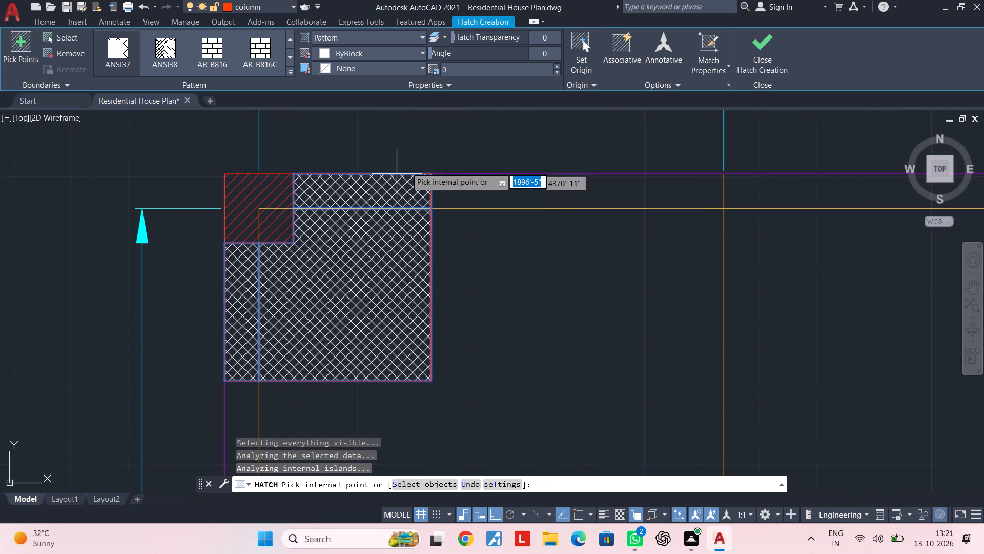
Set the footing hatch scale to 1.
{"action": "left_click", "coordinate": [559, 67]}
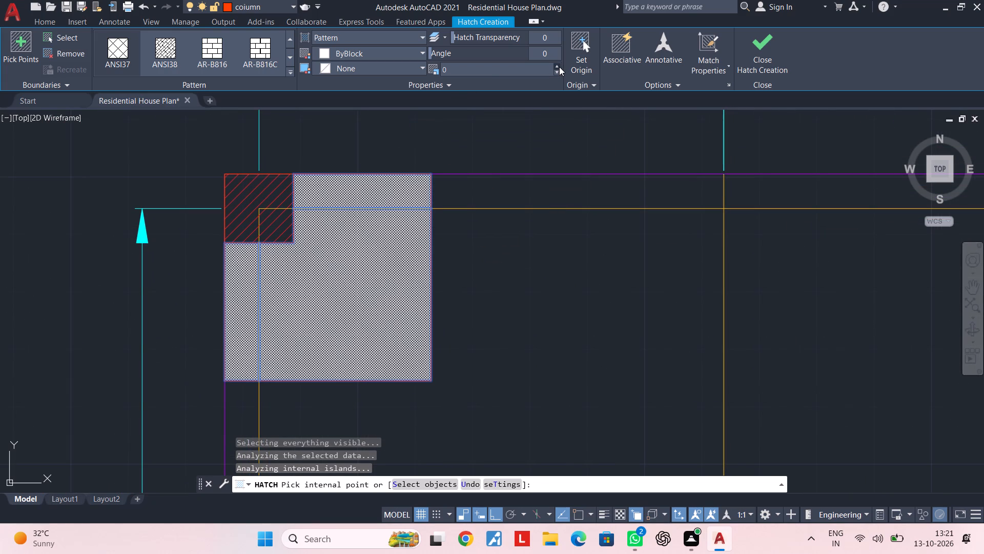
{"action": "double_click", "coordinate": [559, 67]}
{"action": "left_click", "coordinate": [559, 67]}
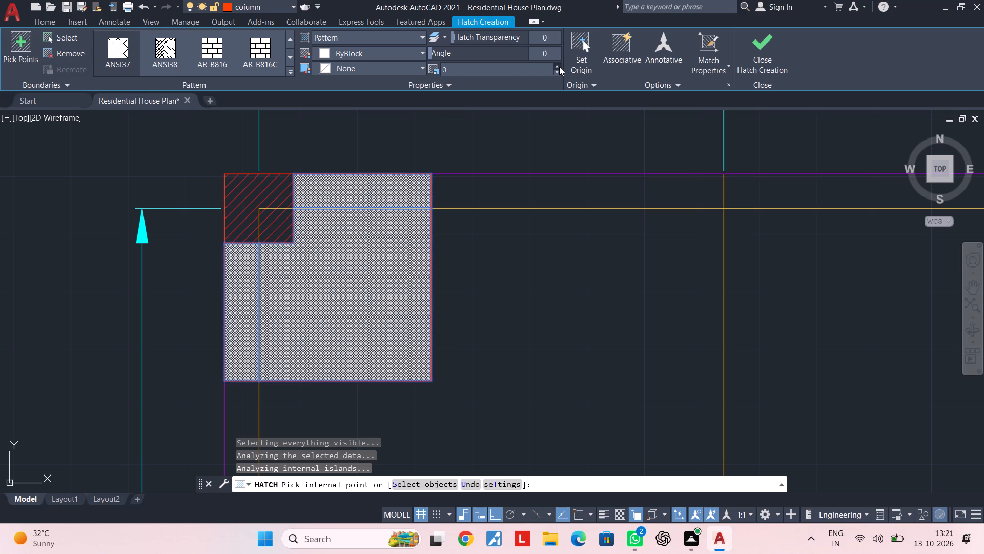
{"action": "left_click", "coordinate": [559, 67]}
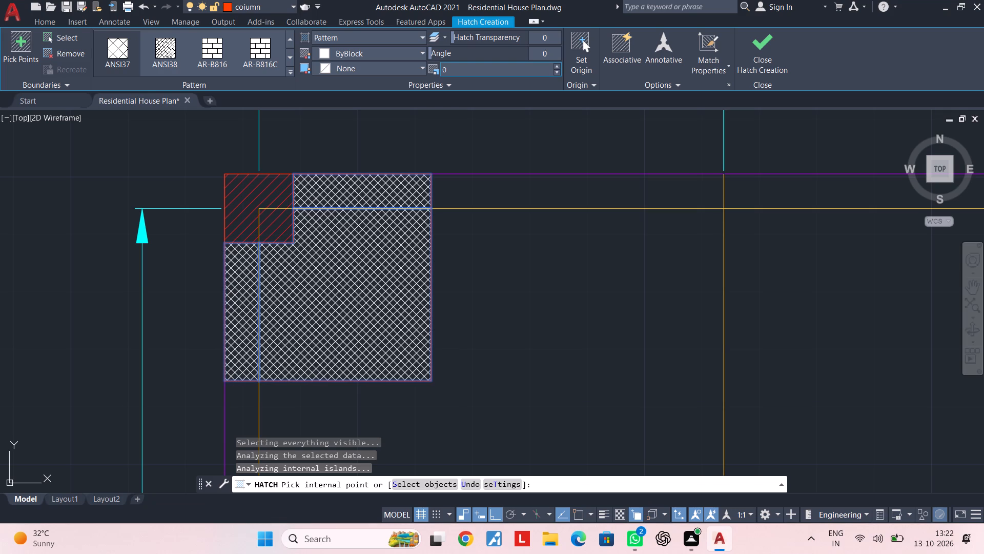
{"action": "left_click", "coordinate": [460, 69]}
{"action": "key", "text": "BackSpace"}
{"action": "key", "text": "1"}
{"action": "key", "text": "Return"}
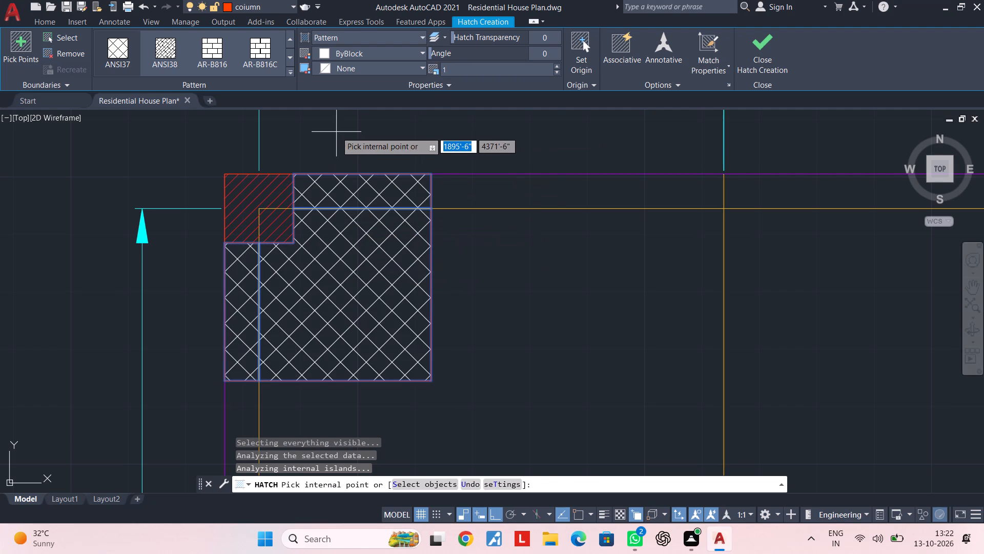
Add all parts of the top-right corner footing around its column to the ANSI37 hatch.
{"action": "scroll", "coordinate": [356, 156], "scroll_direction": "down", "scroll_amount": 2}
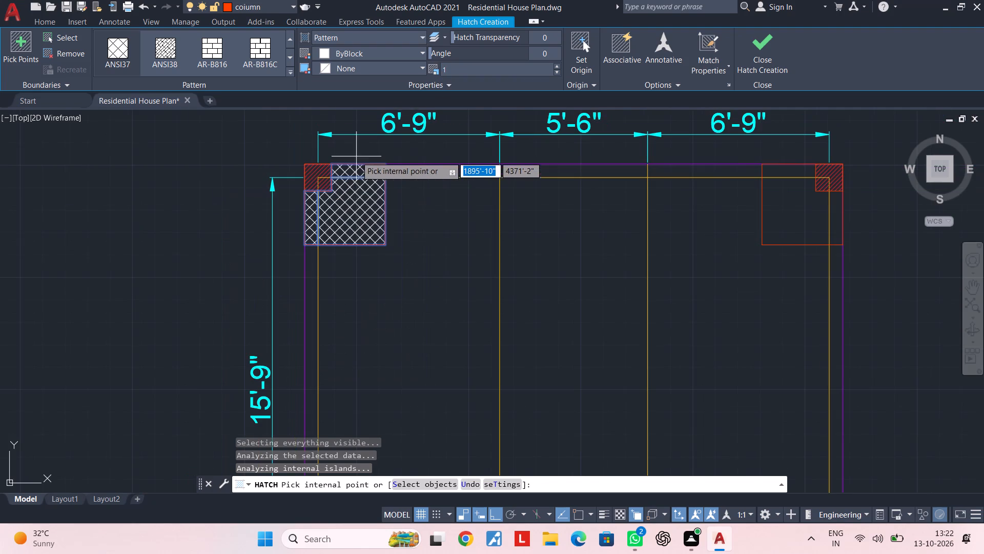
{"action": "middle_click_drag", "start_coordinate": [412, 235], "coordinate": [331, 252]}
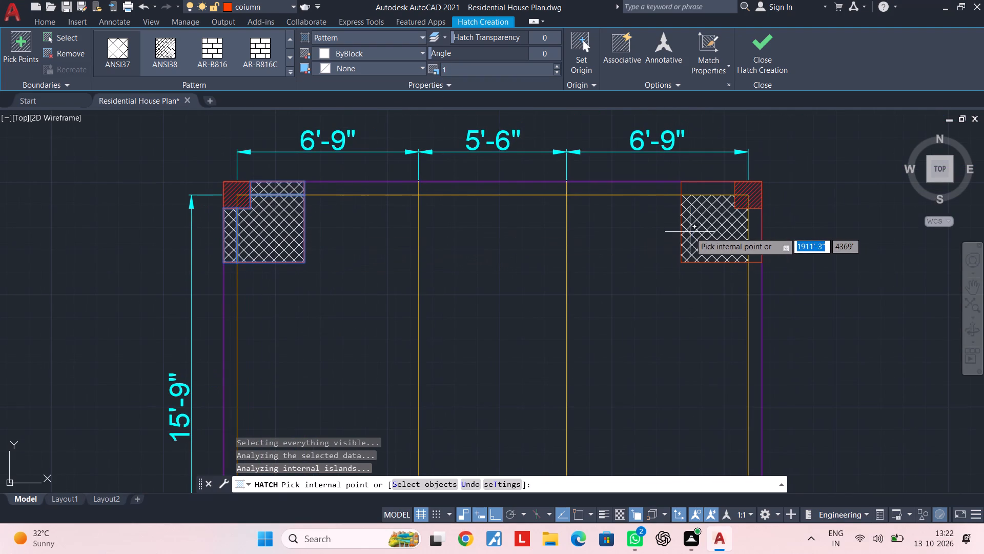
{"action": "left_click", "coordinate": [695, 232]}
{"action": "left_click", "coordinate": [709, 190]}
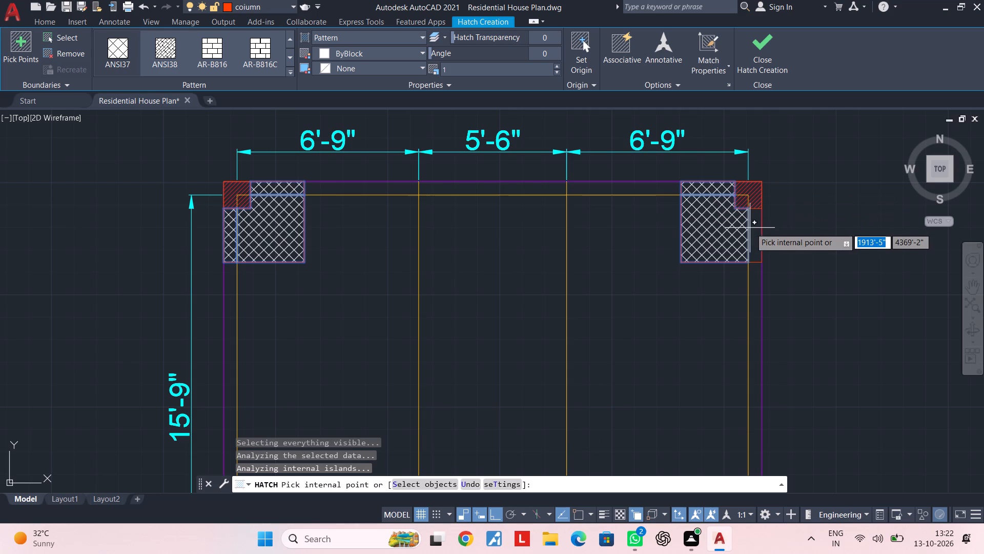
{"action": "left_click", "coordinate": [753, 228]}
Hatch all four parts of the left-edge footing on the second grid row, around its column.
{"action": "scroll", "coordinate": [709, 287], "scroll_direction": "down", "scroll_amount": 3}
{"action": "middle_click_drag", "start_coordinate": [709, 288], "coordinate": [705, 211]}
{"action": "scroll", "coordinate": [601, 265], "scroll_direction": "up", "scroll_amount": 1}
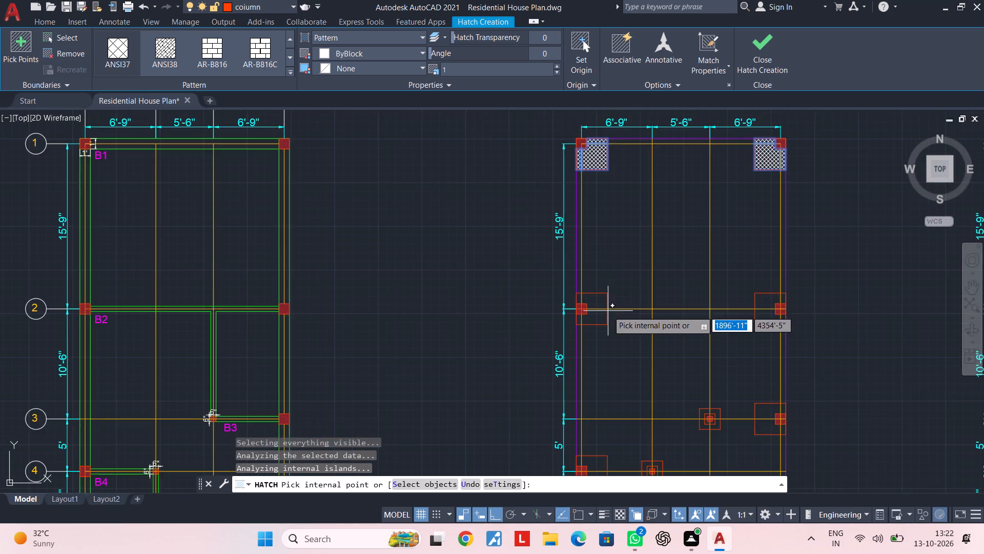
{"action": "middle_click_drag", "start_coordinate": [605, 311], "coordinate": [573, 217]}
{"action": "scroll", "coordinate": [573, 217], "scroll_direction": "up", "scroll_amount": 2}
{"action": "left_click", "coordinate": [550, 202]}
{"action": "left_click", "coordinate": [555, 235]}
{"action": "scroll", "coordinate": [514, 239], "scroll_direction": "up", "scroll_amount": 2}
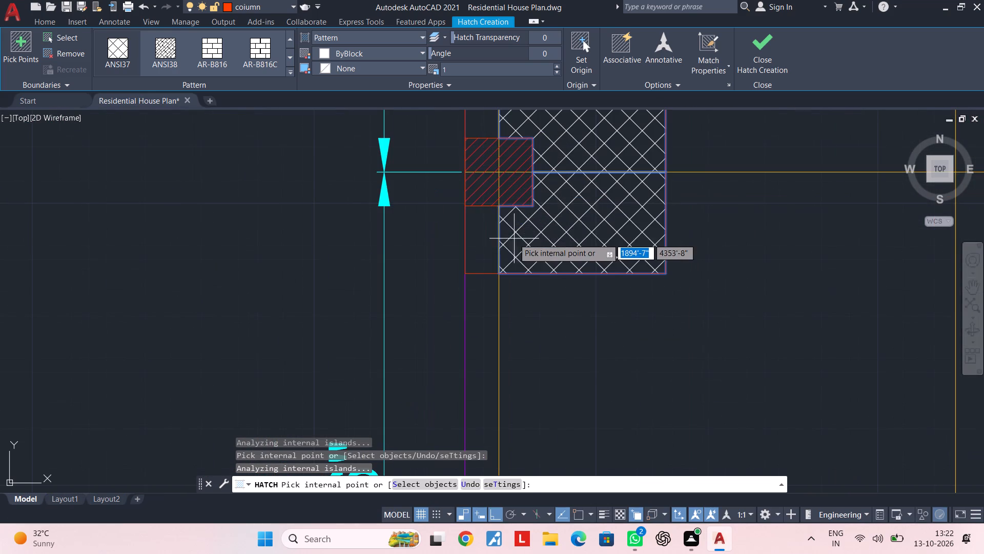
{"action": "left_click", "coordinate": [485, 236]}
{"action": "middle_click_drag", "start_coordinate": [485, 167], "coordinate": [460, 281]}
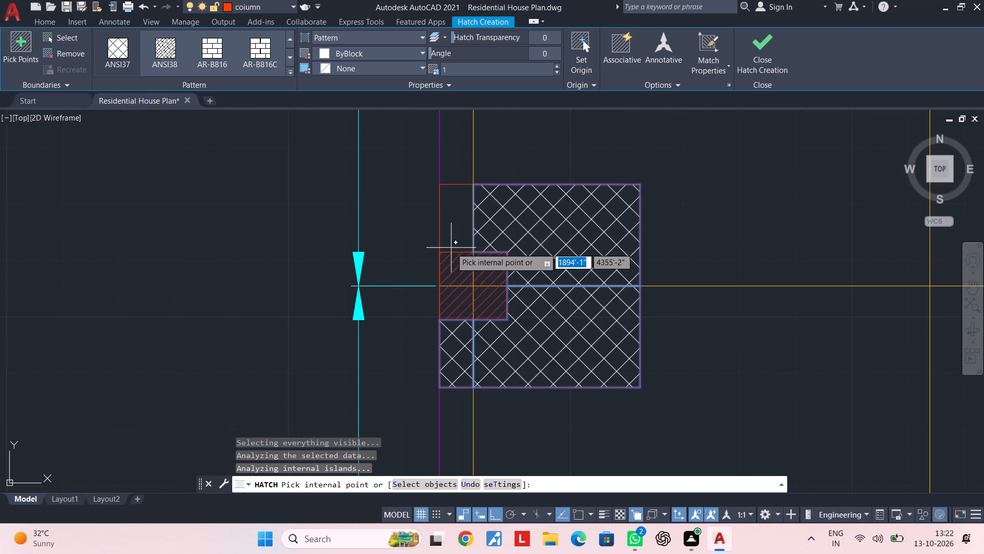
{"action": "left_click", "coordinate": [461, 229]}
Hatch all four parts of the right-edge footing on the second grid row, around its column.
{"action": "scroll", "coordinate": [463, 229], "scroll_direction": "down", "scroll_amount": 4}
{"action": "middle_click_drag", "start_coordinate": [626, 247], "coordinate": [397, 229]}
{"action": "scroll", "coordinate": [468, 214], "scroll_direction": "up", "scroll_amount": 3}
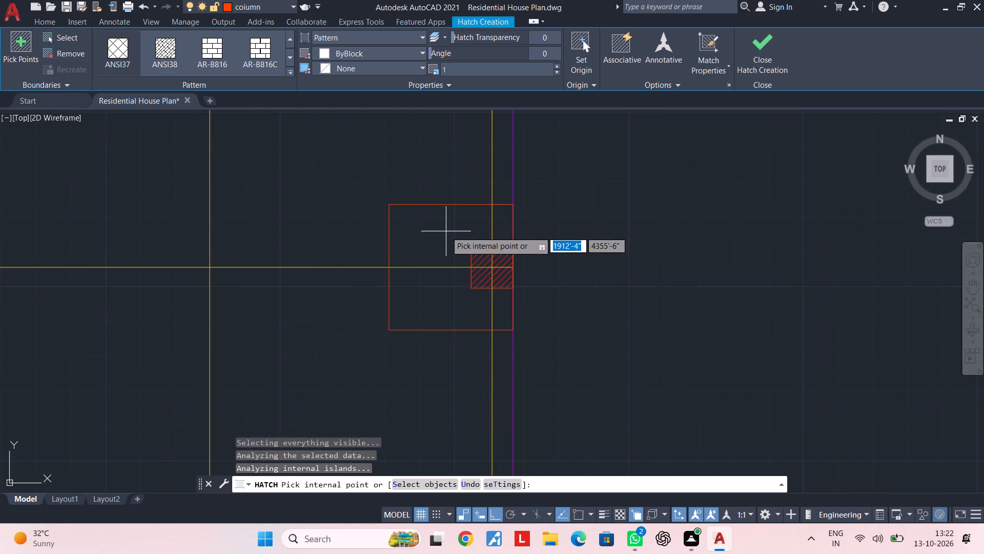
{"action": "left_click", "coordinate": [446, 231]}
{"action": "left_click", "coordinate": [436, 285]}
{"action": "scroll", "coordinate": [484, 241], "scroll_direction": "up", "scroll_amount": 2}
{"action": "left_click", "coordinate": [519, 225]}
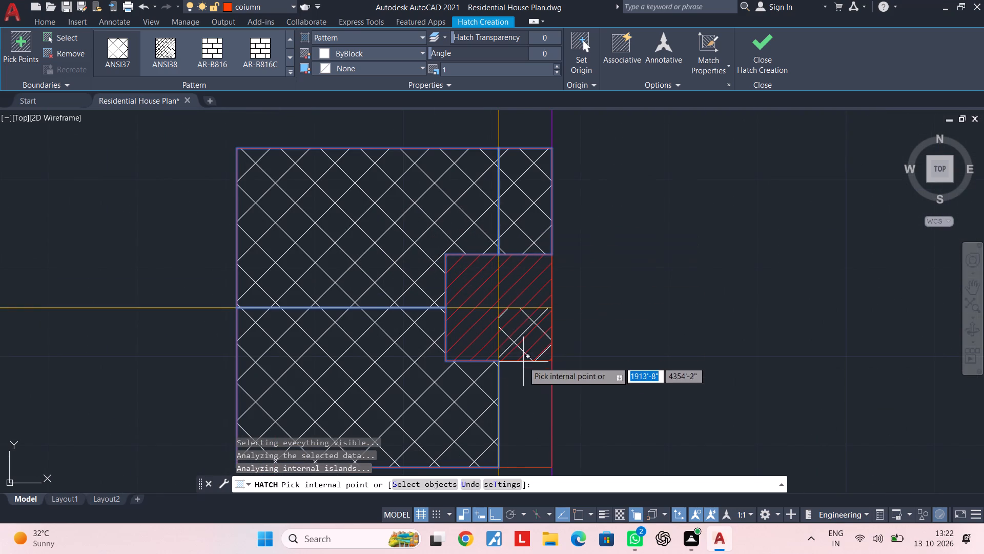
{"action": "left_click", "coordinate": [524, 381]}
Hatch all four parts of the right-edge footing on the third grid row, around its column.
{"action": "scroll", "coordinate": [524, 381], "scroll_direction": "down", "scroll_amount": 4}
{"action": "middle_click_drag", "start_coordinate": [525, 337], "coordinate": [525, 194]}
{"action": "middle_click_drag", "start_coordinate": [457, 300], "coordinate": [575, 211]}
{"action": "middle_click_drag", "start_coordinate": [442, 317], "coordinate": [501, 253]}
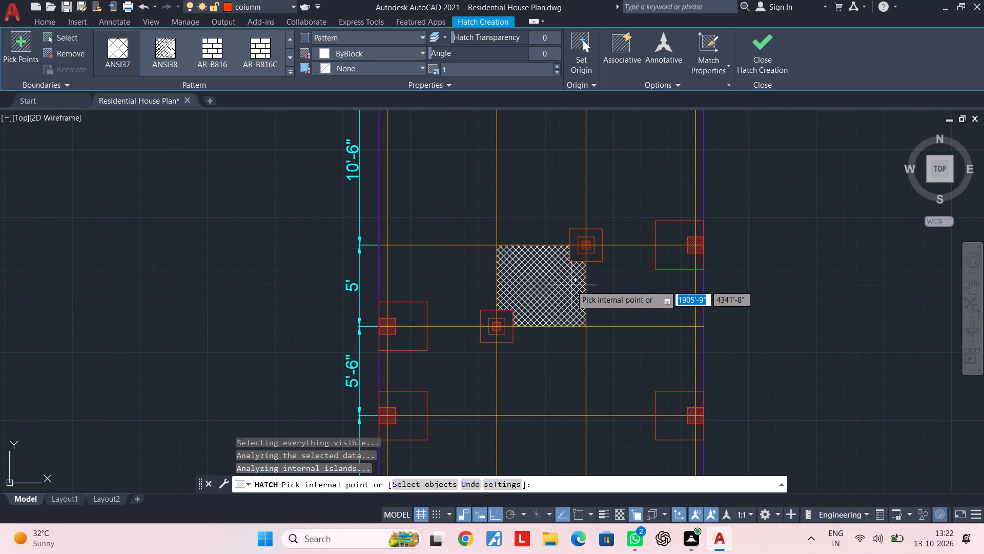
{"action": "middle_click_drag", "start_coordinate": [605, 295], "coordinate": [518, 276]}
{"action": "scroll", "coordinate": [601, 238], "scroll_direction": "up", "scroll_amount": 2}
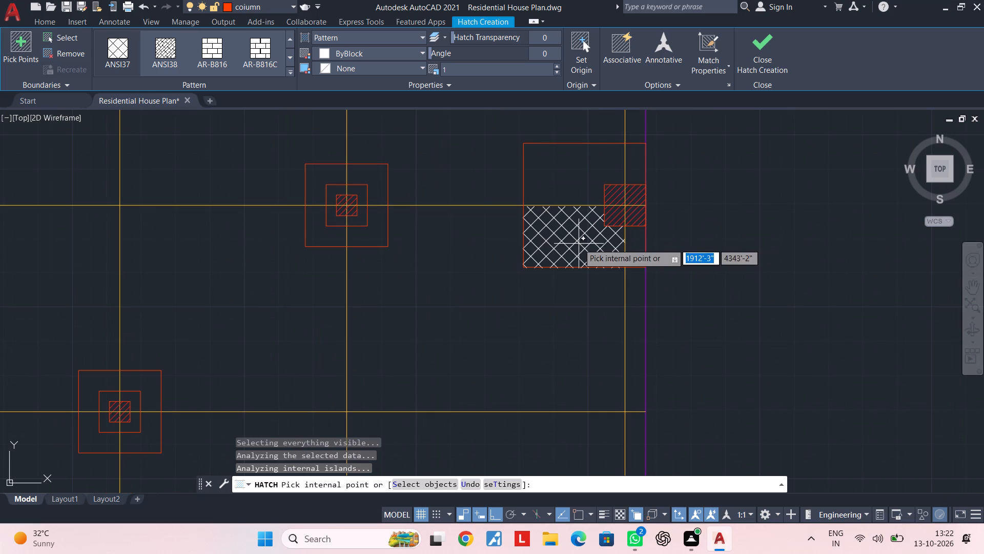
{"action": "left_click", "coordinate": [579, 244]}
{"action": "scroll", "coordinate": [581, 219], "scroll_direction": "up", "scroll_amount": 1}
{"action": "left_click", "coordinate": [580, 175]}
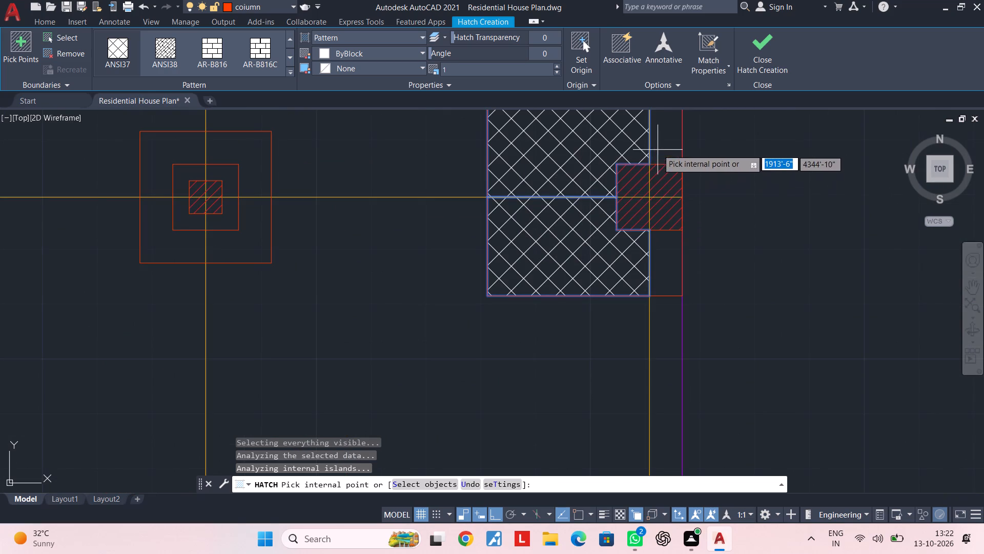
{"action": "left_click", "coordinate": [658, 149]}
{"action": "left_click", "coordinate": [661, 254]}
Hatch all four parts of the left-edge footing on the fourth grid row, around its column.
{"action": "scroll", "coordinate": [601, 271], "scroll_direction": "down", "scroll_amount": 3}
{"action": "middle_click_drag", "start_coordinate": [601, 271], "coordinate": [617, 225]}
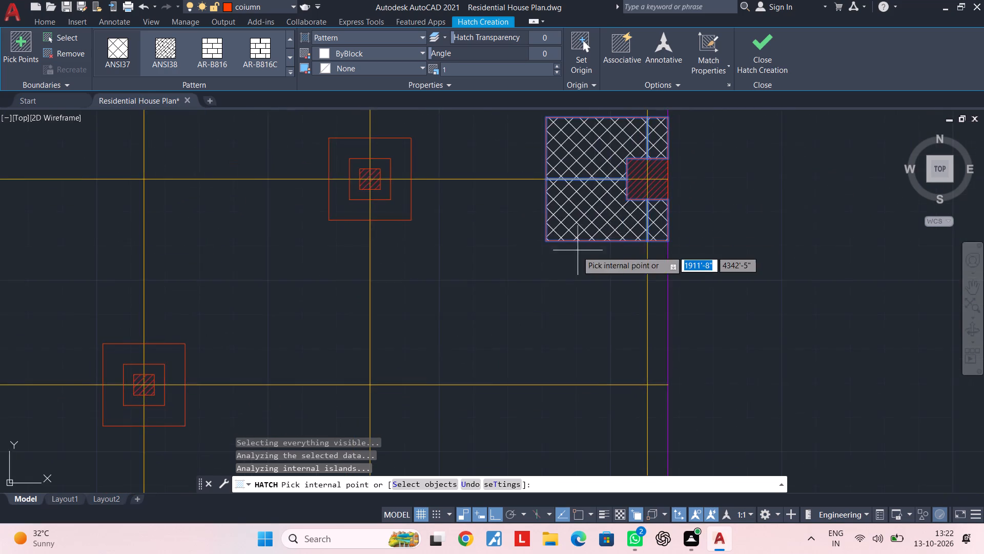
{"action": "scroll", "coordinate": [577, 251], "scroll_direction": "down", "scroll_amount": 2}
{"action": "middle_click_drag", "start_coordinate": [577, 251], "coordinate": [633, 233]}
{"action": "middle_click_drag", "start_coordinate": [535, 283], "coordinate": [626, 243]}
{"action": "scroll", "coordinate": [464, 240], "scroll_direction": "up", "scroll_amount": 3}
{"action": "left_click", "coordinate": [463, 229]}
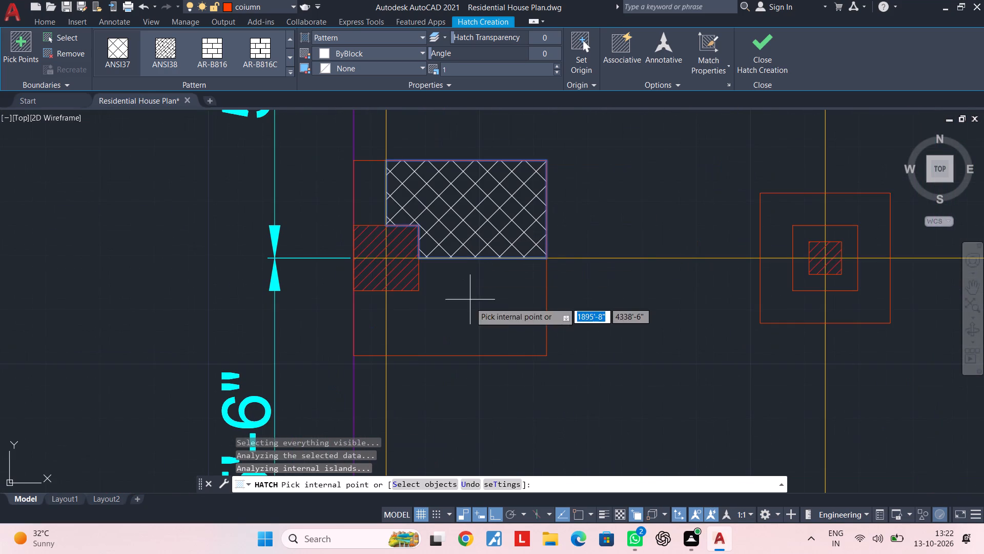
{"action": "left_click", "coordinate": [470, 307]}
{"action": "left_click", "coordinate": [374, 312]}
{"action": "left_click", "coordinate": [371, 207]}
Hatch all four parts of the left-edge footing on the fifth grid row, around its column.
{"action": "scroll", "coordinate": [448, 263], "scroll_direction": "down", "scroll_amount": 3}
{"action": "middle_click_drag", "start_coordinate": [458, 264], "coordinate": [452, 128]}
{"action": "scroll", "coordinate": [426, 226], "scroll_direction": "up", "scroll_amount": 2}
{"action": "left_click", "coordinate": [422, 250]}
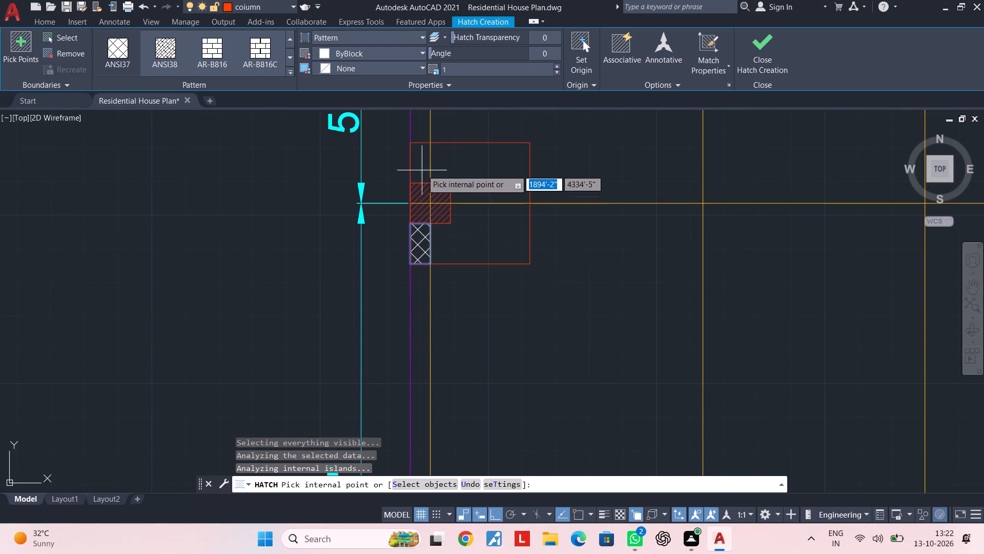
{"action": "left_click", "coordinate": [422, 163]}
{"action": "left_click", "coordinate": [469, 166]}
{"action": "left_click", "coordinate": [482, 248]}
Hatch all four parts of the right-edge footing on the fifth grid row, around its column.
{"action": "scroll", "coordinate": [496, 250], "scroll_direction": "down", "scroll_amount": 4}
{"action": "middle_click_drag", "start_coordinate": [510, 253], "coordinate": [416, 217]}
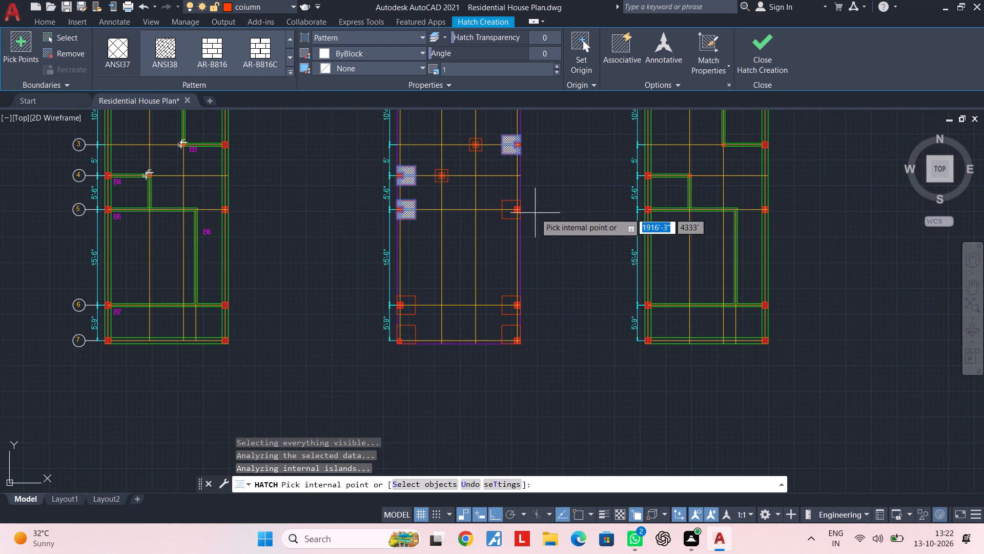
{"action": "scroll", "coordinate": [505, 211], "scroll_direction": "up", "scroll_amount": 4}
{"action": "left_click", "coordinate": [504, 175]}
{"action": "left_click", "coordinate": [504, 246]}
{"action": "scroll", "coordinate": [543, 185], "scroll_direction": "up", "scroll_amount": 2}
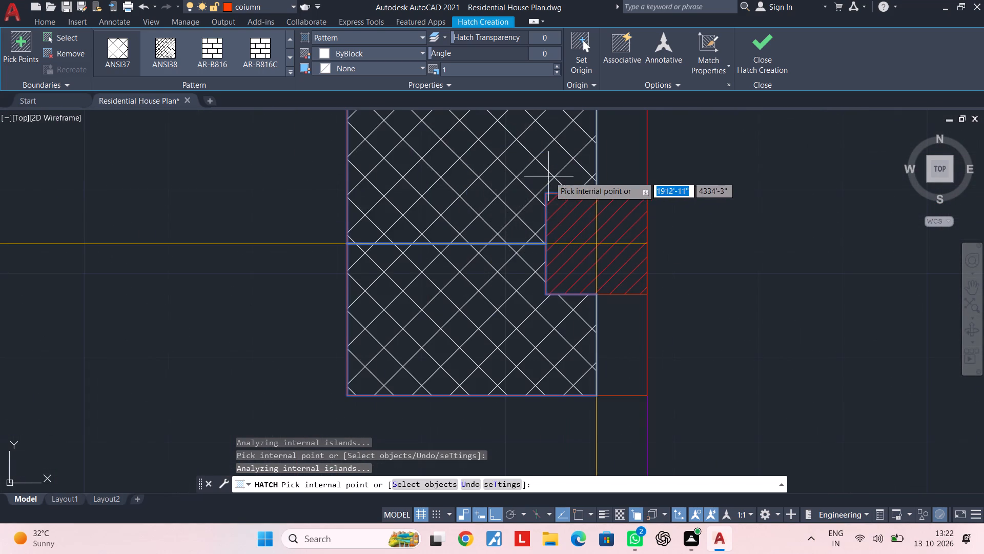
{"action": "left_click", "coordinate": [610, 164]}
{"action": "left_click", "coordinate": [626, 360]}
Hatch all four parts of the left-edge footing on the sixth grid row, around its column.
{"action": "scroll", "coordinate": [612, 361], "scroll_direction": "down", "scroll_amount": 4}
{"action": "middle_click_drag", "start_coordinate": [609, 323], "coordinate": [589, 185]}
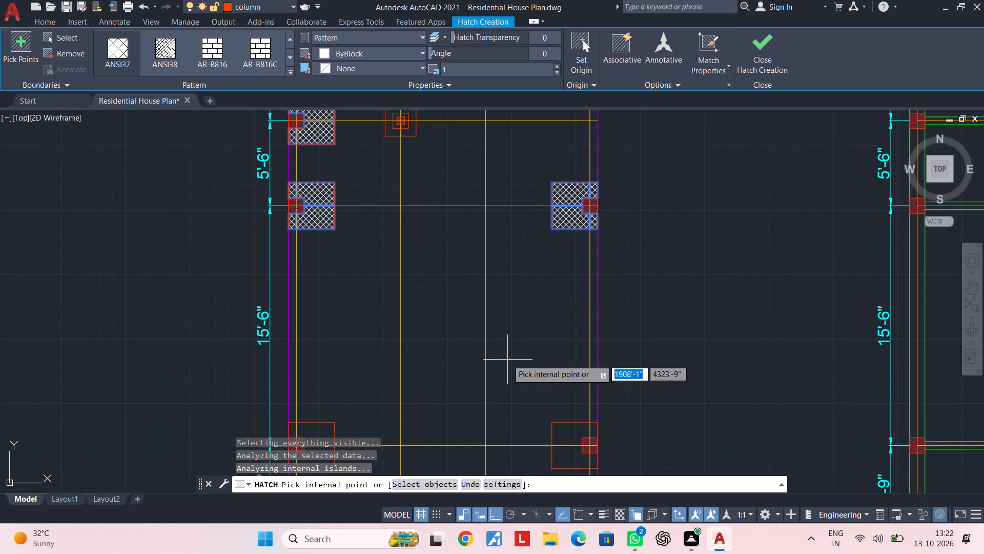
{"action": "middle_click_drag", "start_coordinate": [507, 360], "coordinate": [556, 228]}
{"action": "middle_click_drag", "start_coordinate": [485, 377], "coordinate": [556, 293]}
{"action": "scroll", "coordinate": [441, 230], "scroll_direction": "up", "scroll_amount": 2}
{"action": "left_click", "coordinate": [439, 219]}
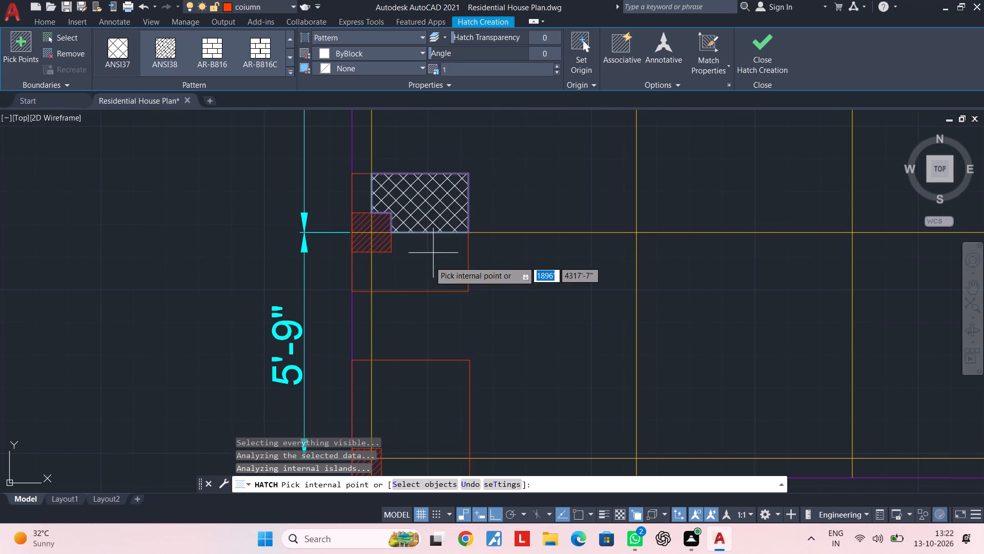
{"action": "left_click", "coordinate": [429, 261]}
{"action": "scroll", "coordinate": [398, 265], "scroll_direction": "down", "scroll_amount": 1}
{"action": "middle_click_drag", "start_coordinate": [424, 265], "coordinate": [543, 284]}
{"action": "scroll", "coordinate": [516, 278], "scroll_direction": "up", "scroll_amount": 4}
{"action": "left_click", "coordinate": [483, 294]}
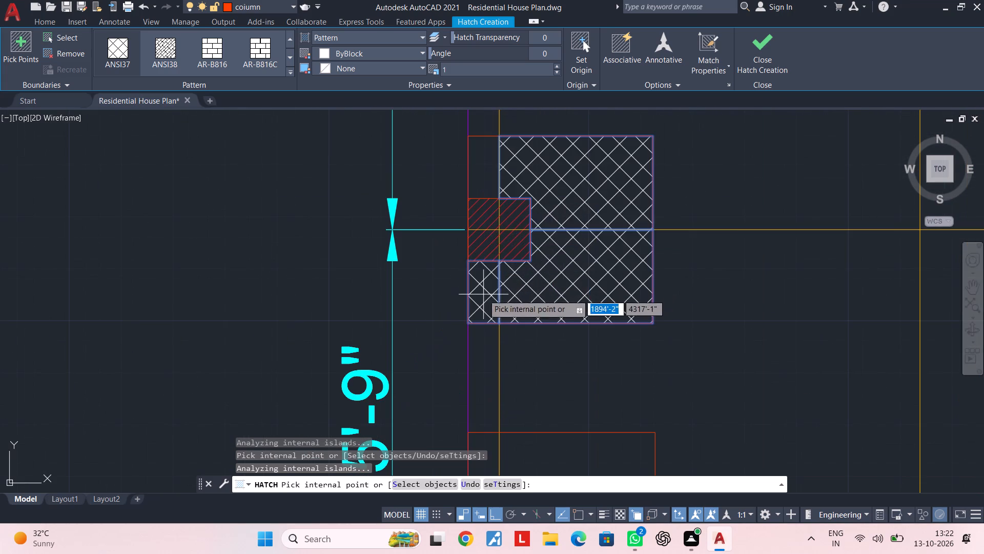
{"action": "left_click", "coordinate": [486, 173]}
Add the three parts of the bottom-left corner footing around its column to the hatch.
{"action": "scroll", "coordinate": [547, 298], "scroll_direction": "down", "scroll_amount": 3}
{"action": "middle_click_drag", "start_coordinate": [559, 298], "coordinate": [521, 215]}
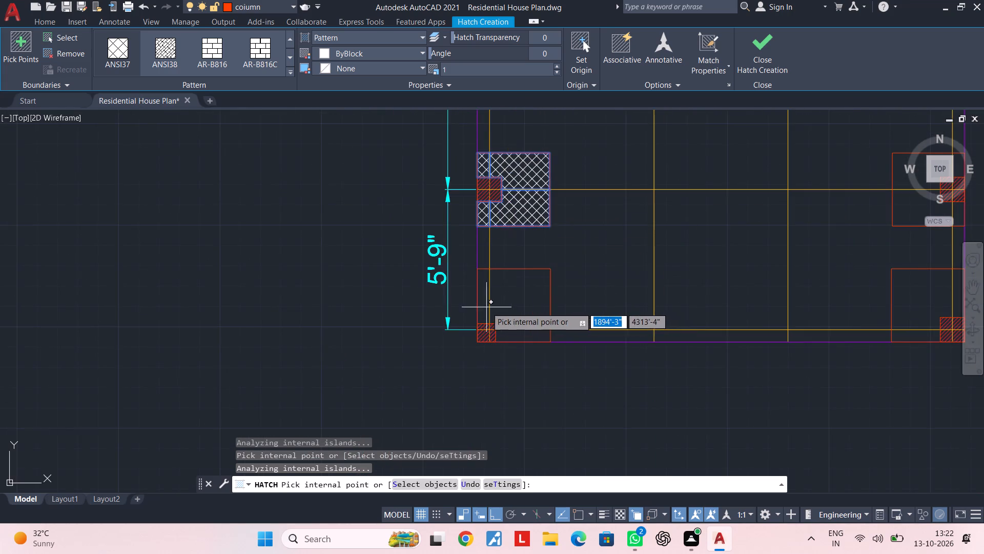
{"action": "scroll", "coordinate": [486, 307], "scroll_direction": "up", "scroll_amount": 2}
{"action": "left_click", "coordinate": [484, 300]}
{"action": "left_click", "coordinate": [523, 296]}
{"action": "left_click", "coordinate": [546, 379]}
Add the three parts of the bottom-right corner footing around its column to the hatch.
{"action": "scroll", "coordinate": [606, 379], "scroll_direction": "down", "scroll_amount": 3}
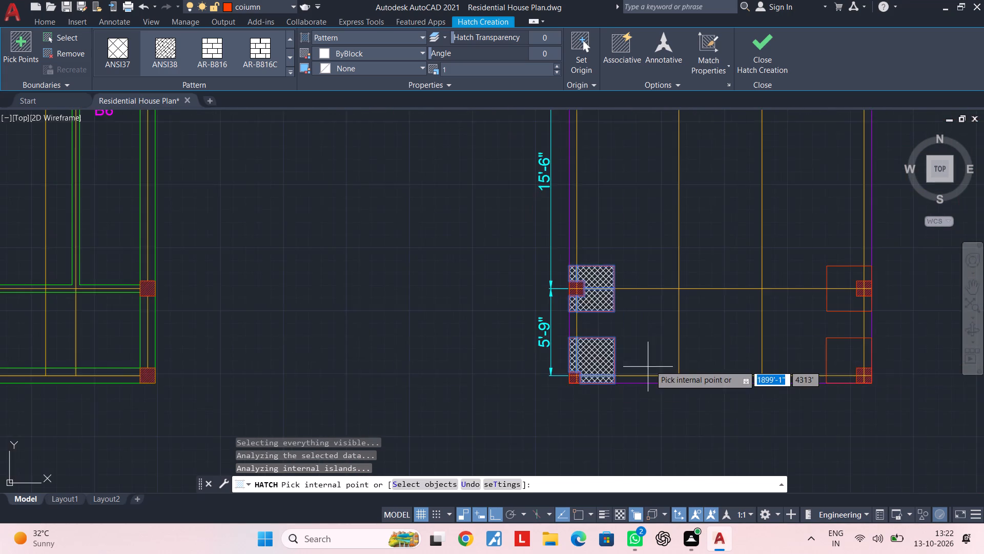
{"action": "middle_click_drag", "start_coordinate": [659, 360], "coordinate": [477, 337]}
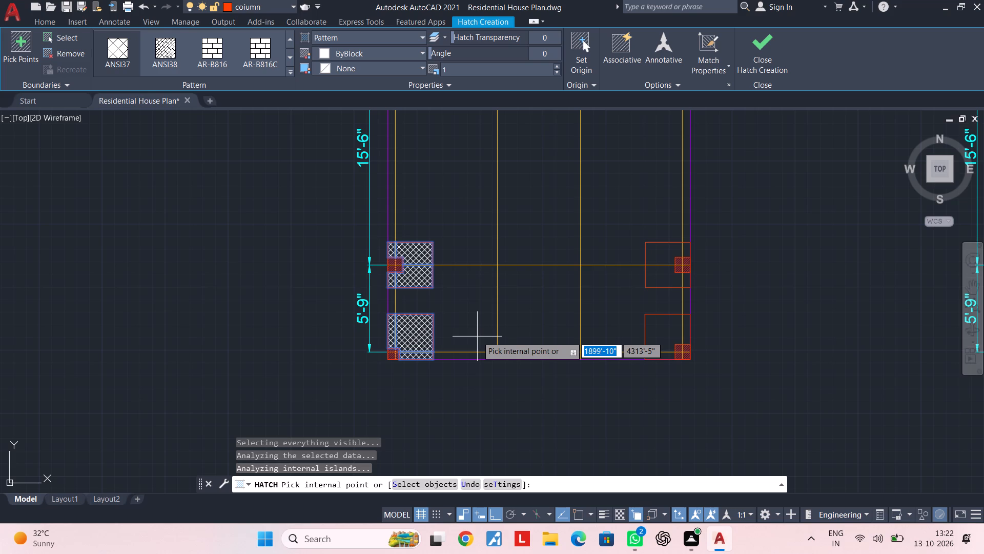
{"action": "middle_click_drag", "start_coordinate": [527, 345], "coordinate": [413, 355]}
{"action": "scroll", "coordinate": [558, 333], "scroll_direction": "up", "scroll_amount": 2}
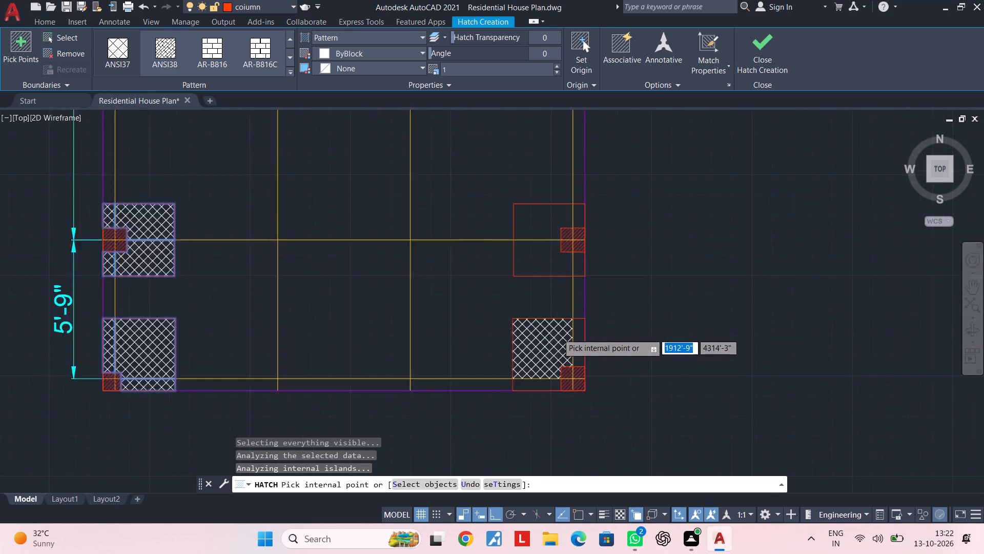
{"action": "left_click", "coordinate": [547, 341]}
{"action": "left_click", "coordinate": [590, 344]}
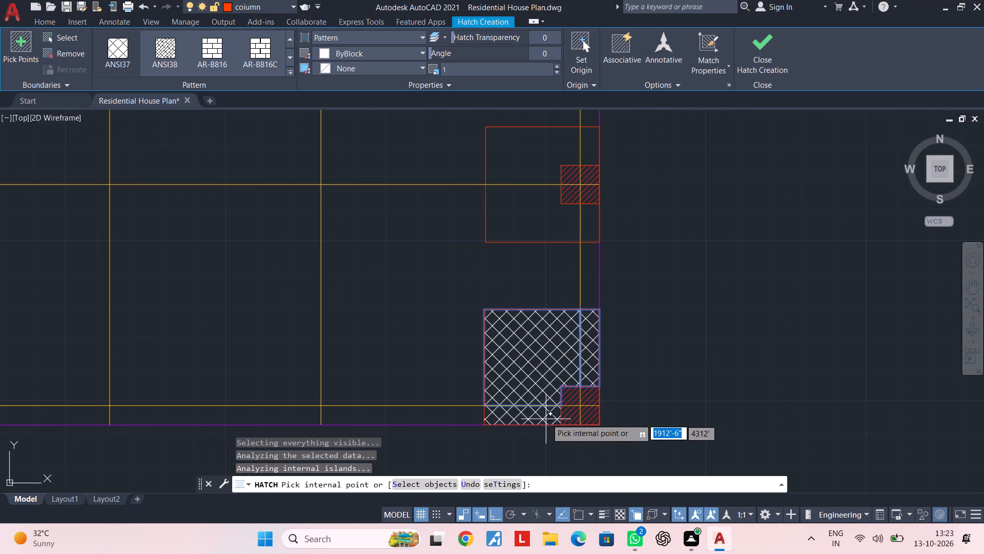
{"action": "left_click", "coordinate": [546, 419]}
Hatch all four parts of the right-edge footing on the sixth grid row and finish the hatch command.
{"action": "middle_click_drag", "start_coordinate": [527, 253], "coordinate": [515, 399]}
{"action": "left_click", "coordinate": [529, 355]}
{"action": "left_click", "coordinate": [520, 299]}
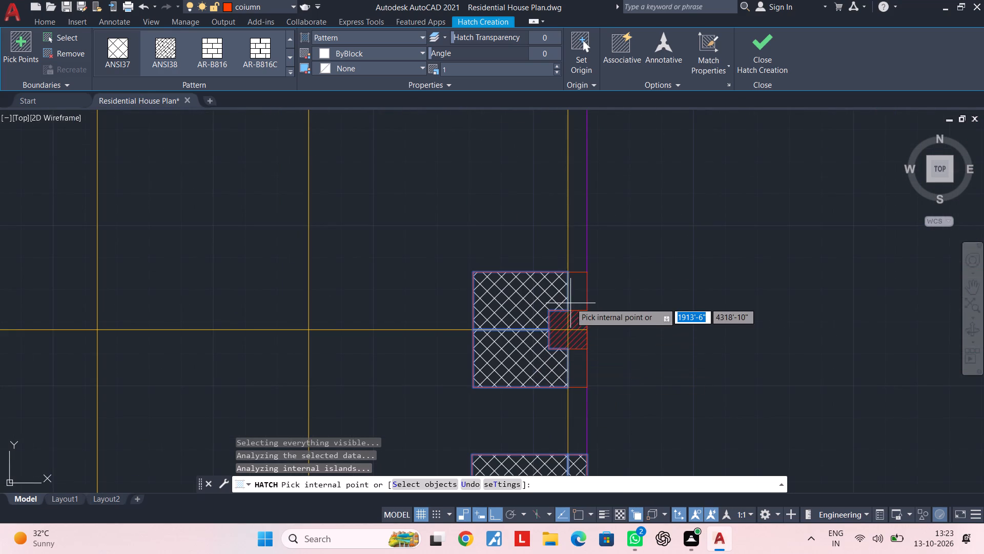
{"action": "left_click", "coordinate": [574, 300]}
{"action": "left_click", "coordinate": [579, 364]}
{"action": "scroll", "coordinate": [579, 362], "scroll_direction": "down", "scroll_amount": 3}
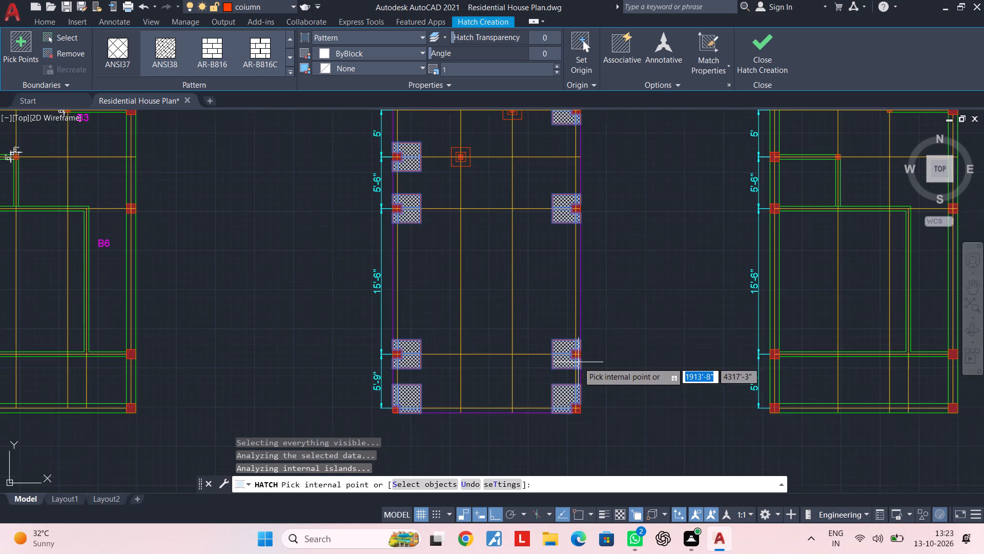
{"action": "middle_click_drag", "start_coordinate": [555, 294], "coordinate": [553, 358]}
{"action": "key", "text": "Escape"}
{"action": "key", "text": "Escape"}
{"action": "middle_click_drag", "start_coordinate": [532, 365], "coordinate": [618, 331]}
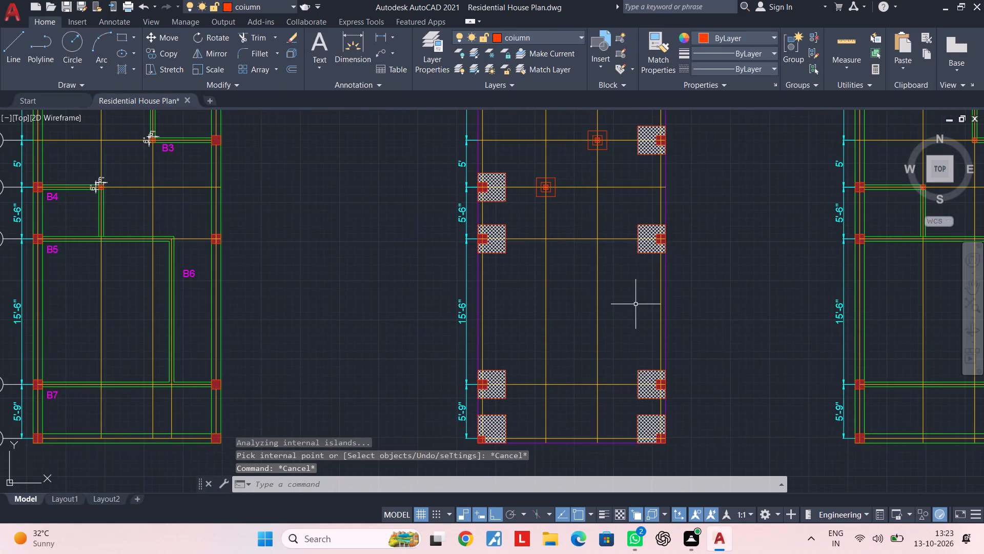
{"action": "middle_click_drag", "start_coordinate": [635, 304], "coordinate": [589, 336]}
{"action": "key", "text": "Escape"}
{"action": "key", "text": "Escape"}
{"action": "key", "text": "Escape"}
{"action": "key", "text": "Escape"}
{"action": "key", "text": "Escape"}
{"action": "key", "text": "Escape"}
{"action": "key", "text": "Escape"}
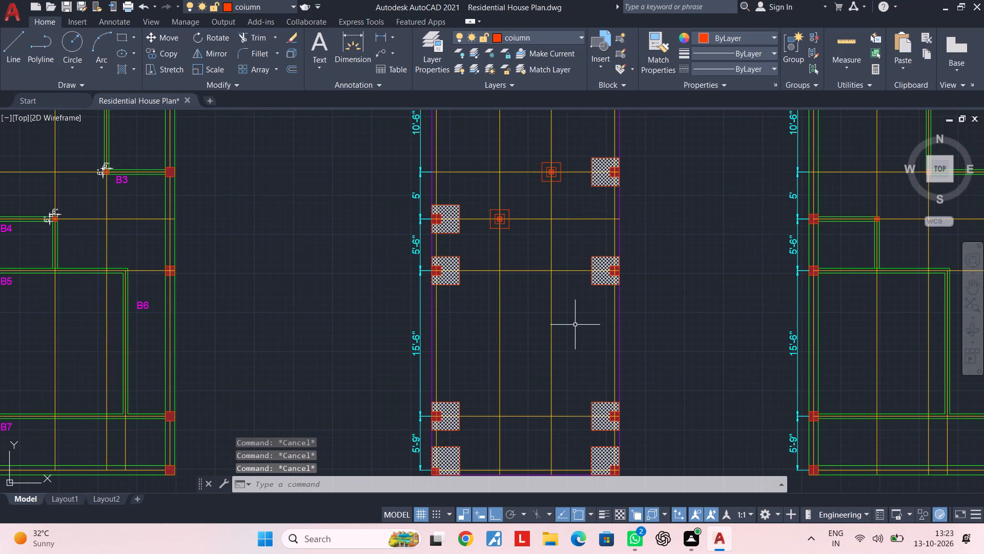
Make the Dimension layer current.
{"action": "middle_click_drag", "start_coordinate": [575, 325], "coordinate": [560, 398]}
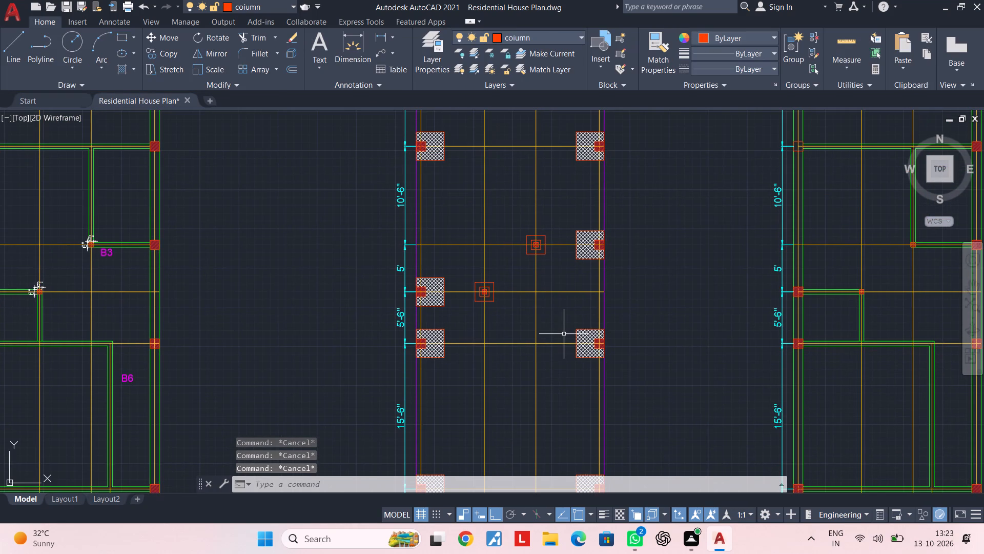
{"action": "middle_click_drag", "start_coordinate": [555, 326], "coordinate": [558, 409]}
{"action": "middle_click_drag", "start_coordinate": [504, 279], "coordinate": [484, 386]}
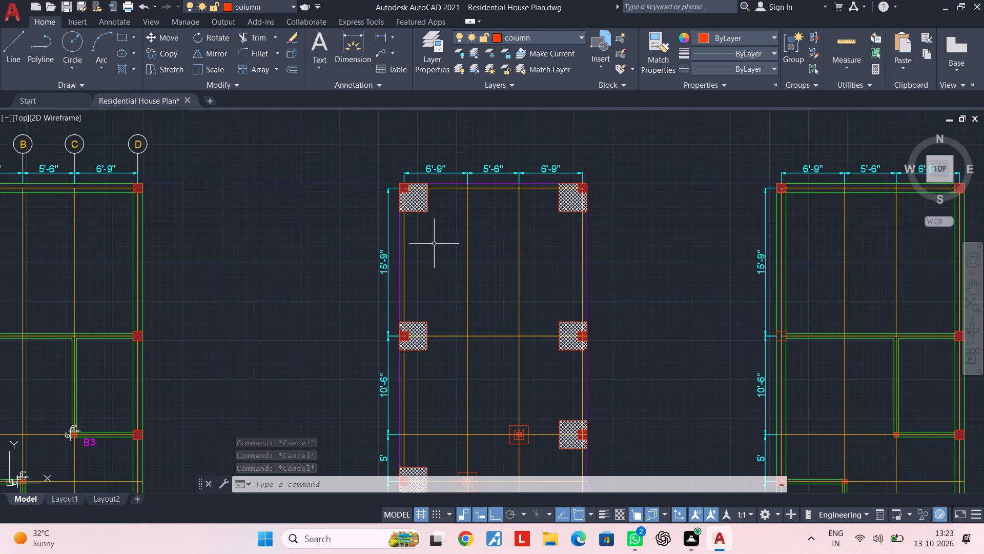
{"action": "scroll", "coordinate": [420, 211], "scroll_direction": "up", "scroll_amount": 1}
{"action": "middle_click_drag", "start_coordinate": [416, 230], "coordinate": [395, 319]}
{"action": "key", "text": "Escape"}
{"action": "key", "text": "Escape"}
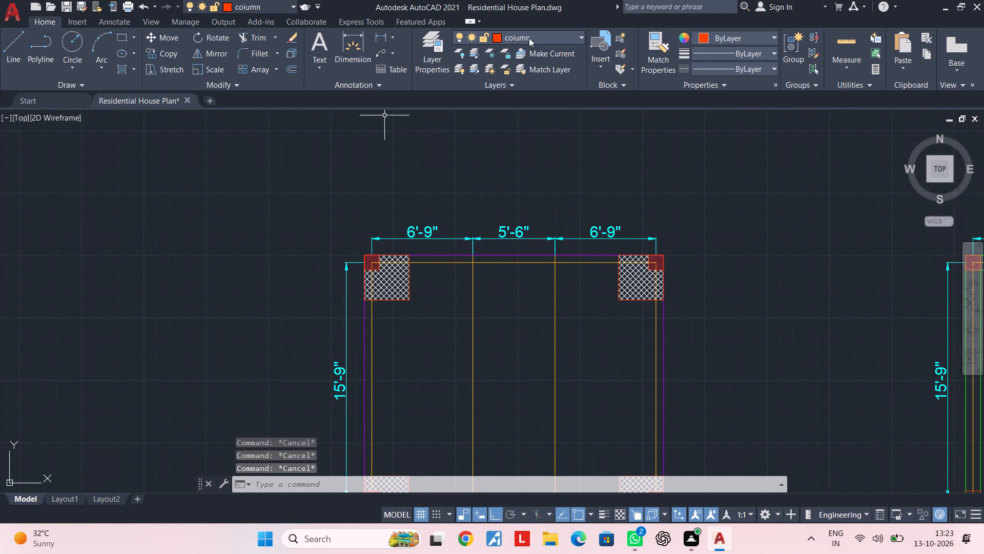
{"action": "left_click", "coordinate": [529, 38]}
{"action": "left_click", "coordinate": [519, 114]}
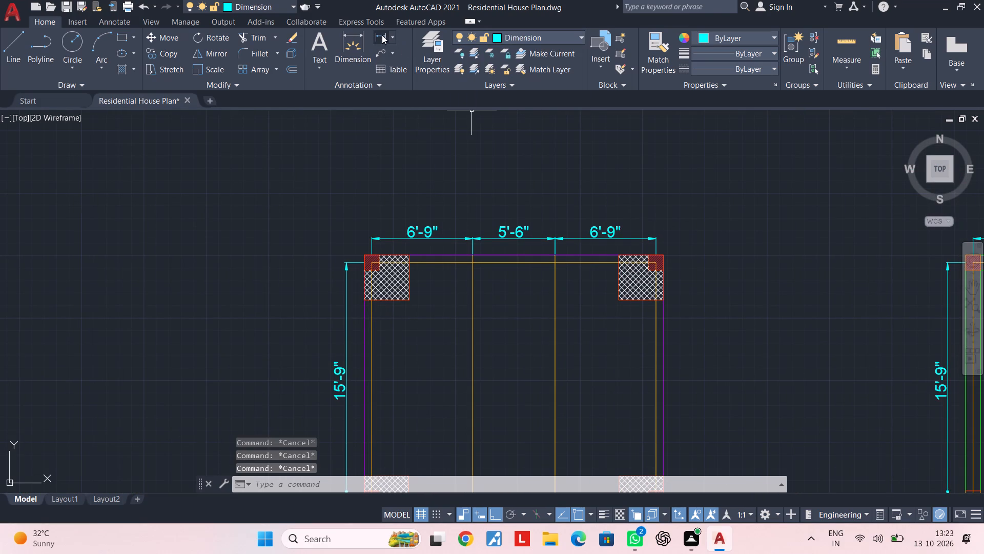
Place a linear dimension below the bottom edge of the top-left corner footing.
{"action": "left_click", "coordinate": [382, 35]}
{"action": "scroll", "coordinate": [368, 300], "scroll_direction": "up", "scroll_amount": 3}
{"action": "left_click", "coordinate": [339, 299]}
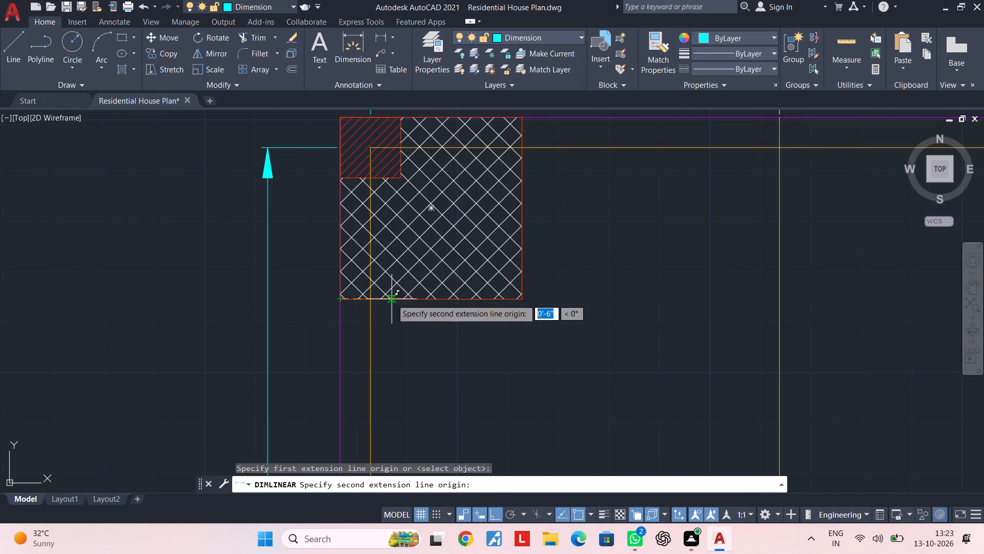
{"action": "left_click", "coordinate": [524, 300]}
{"action": "left_click", "coordinate": [518, 351]}
Place a vertical linear dimension beside the right edge of the top-left corner footing.
{"action": "scroll", "coordinate": [606, 242], "scroll_direction": "down", "scroll_amount": 1}
{"action": "middle_click_drag", "start_coordinate": [605, 241], "coordinate": [572, 304]}
{"action": "key", "text": "space"}
{"action": "key", "text": "space"}
{"action": "left_click", "coordinate": [522, 227]}
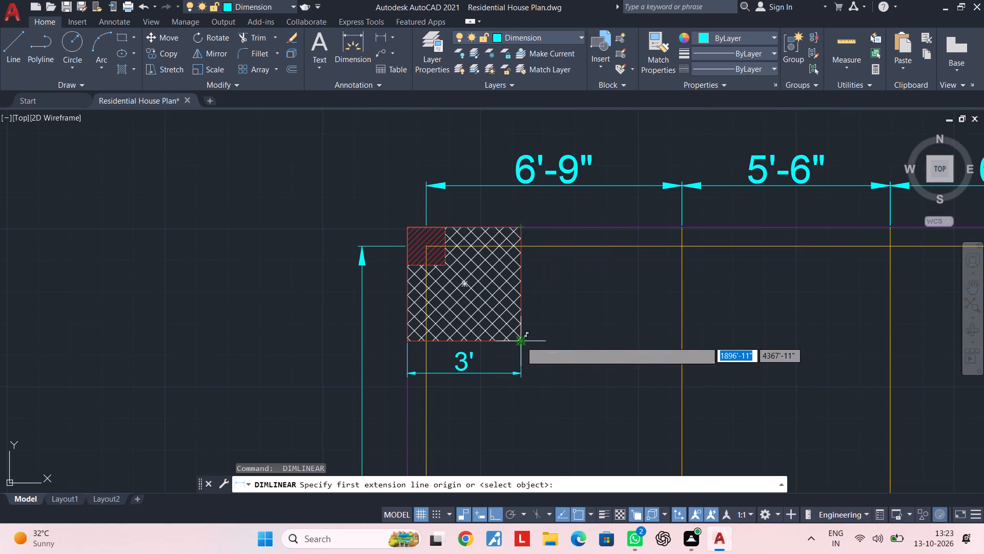
{"action": "left_click", "coordinate": [521, 342]}
{"action": "key", "text": "Escape"}
{"action": "key", "text": "space"}
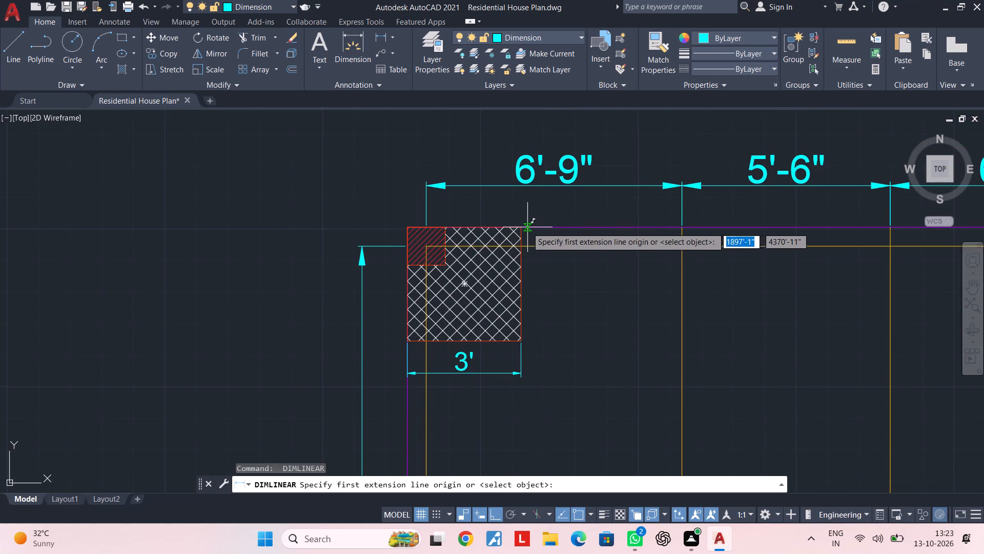
{"action": "left_click", "coordinate": [523, 227]}
{"action": "left_click", "coordinate": [519, 337]}
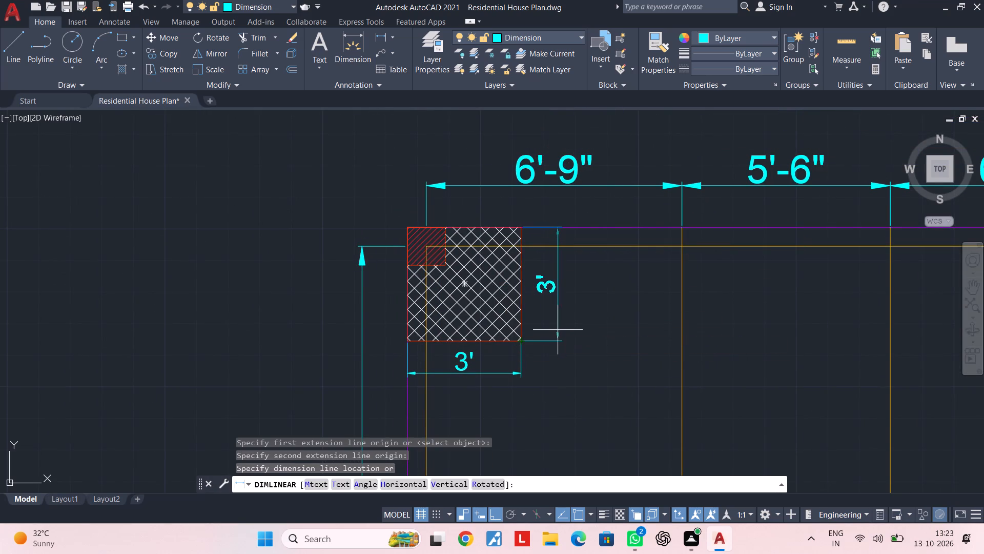
{"action": "left_click", "coordinate": [558, 330]}
Place a linear dimension just above the top edge of the top-left corner footing, under the grid dimensions.
{"action": "scroll", "coordinate": [564, 338], "scroll_direction": "down", "scroll_amount": 2}
{"action": "middle_click_drag", "start_coordinate": [567, 339], "coordinate": [511, 335]}
{"action": "scroll", "coordinate": [464, 304], "scroll_direction": "up", "scroll_amount": 2}
{"action": "key", "text": "space"}
{"action": "scroll", "coordinate": [426, 274], "scroll_direction": "up", "scroll_amount": 1}
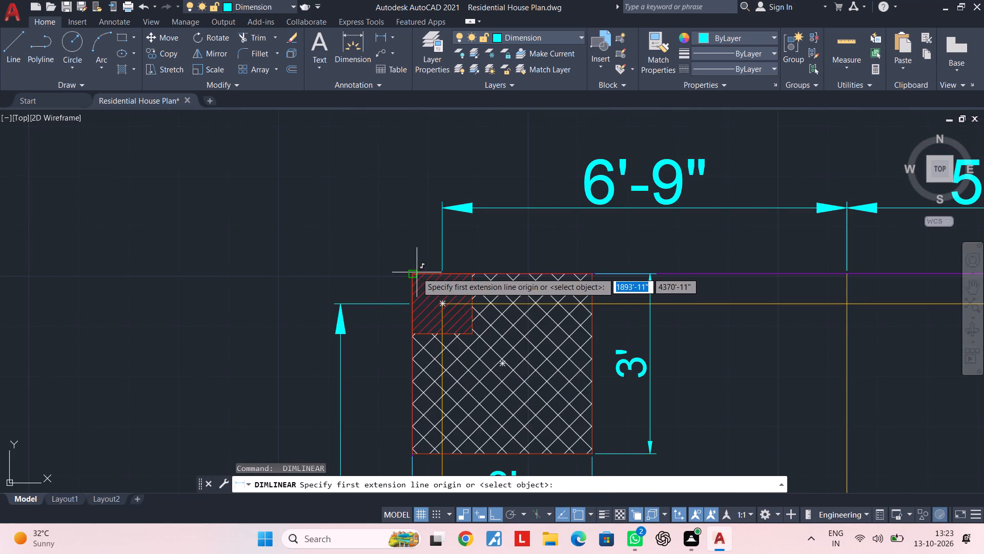
{"action": "left_click", "coordinate": [415, 273]}
{"action": "left_click", "coordinate": [588, 273]}
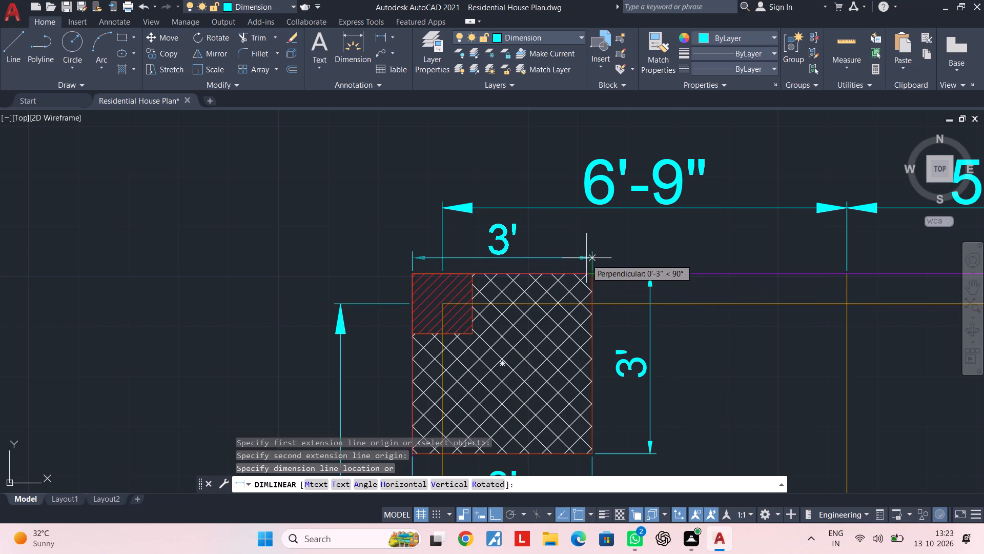
{"action": "left_click", "coordinate": [586, 257]}
Place a vertical linear dimension beside the left edge of the top-left corner footing.
{"action": "middle_click_drag", "start_coordinate": [585, 283], "coordinate": [605, 246]}
{"action": "key", "text": "space"}
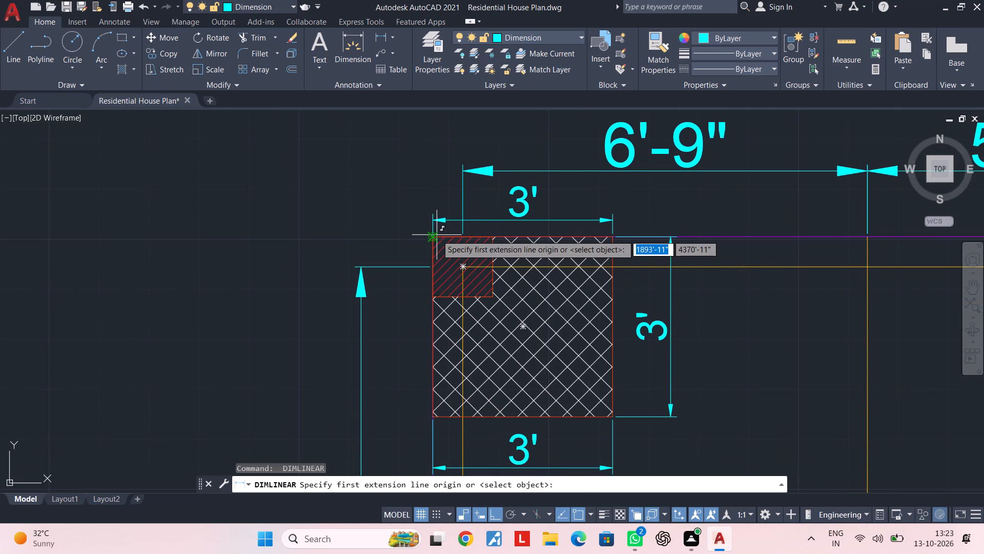
{"action": "left_click", "coordinate": [432, 236]}
{"action": "middle_click_drag", "start_coordinate": [440, 328], "coordinate": [430, 242]}
{"action": "left_click", "coordinate": [424, 328]}
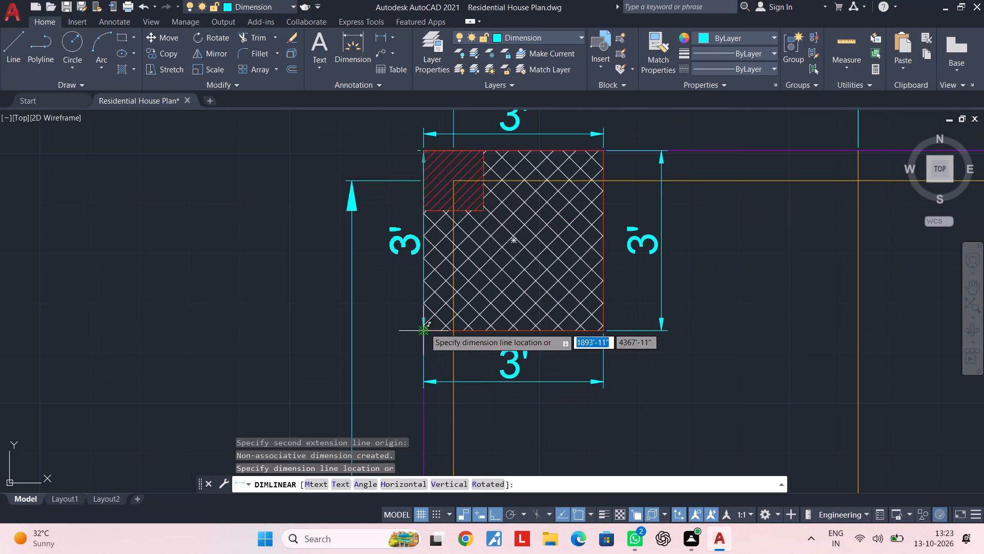
{"action": "left_click", "coordinate": [399, 327]}
Place a vertical linear dimension beside the left edge of the top-right corner footing.
{"action": "scroll", "coordinate": [609, 334], "scroll_direction": "down", "scroll_amount": 3}
{"action": "middle_click_drag", "start_coordinate": [663, 329], "coordinate": [417, 291]}
{"action": "middle_click_drag", "start_coordinate": [490, 307], "coordinate": [387, 300]}
{"action": "middle_click_drag", "start_coordinate": [436, 285], "coordinate": [421, 215]}
{"action": "middle_click_drag", "start_coordinate": [453, 235], "coordinate": [460, 204]}
{"action": "scroll", "coordinate": [453, 222], "scroll_direction": "down", "scroll_amount": 1}
{"action": "middle_click_drag", "start_coordinate": [437, 237], "coordinate": [424, 280]}
{"action": "key", "text": "space"}
{"action": "scroll", "coordinate": [462, 234], "scroll_direction": "up", "scroll_amount": 3}
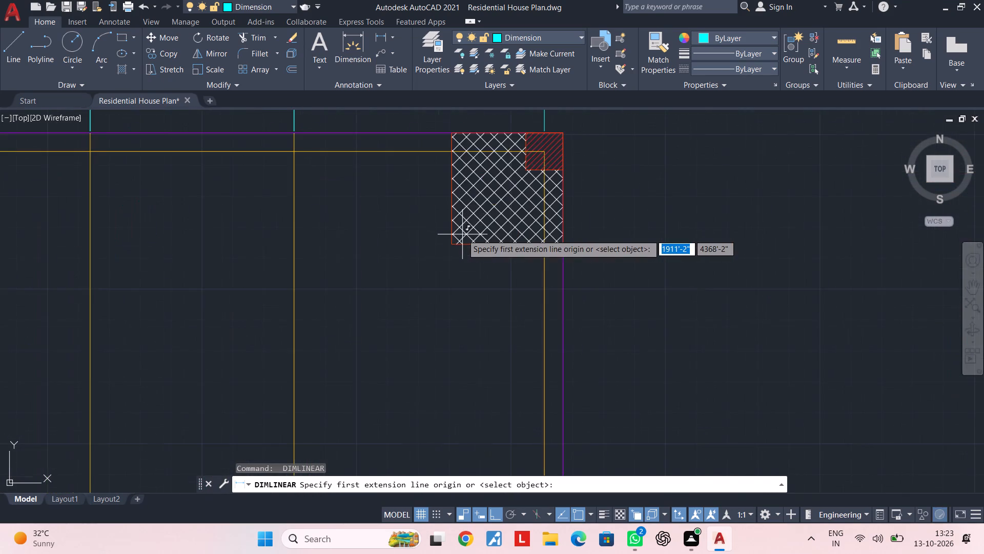
{"action": "middle_click_drag", "start_coordinate": [462, 234], "coordinate": [449, 340]}
{"action": "left_click", "coordinate": [441, 239]}
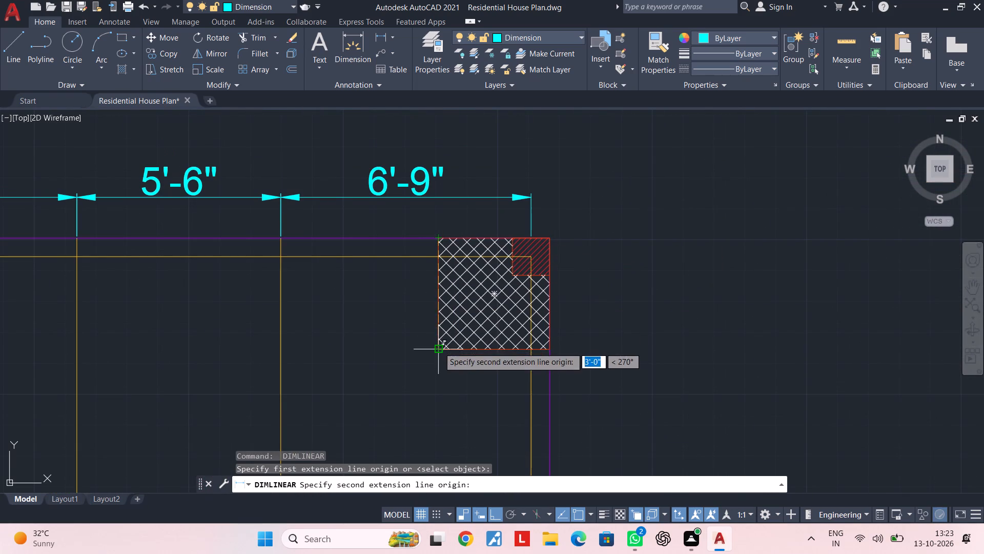
{"action": "left_click", "coordinate": [439, 347]}
{"action": "left_click", "coordinate": [398, 341]}
Place a linear dimension just below the bottom edge of the top-right corner footing.
{"action": "key", "text": "space"}
{"action": "left_click", "coordinate": [436, 350]}
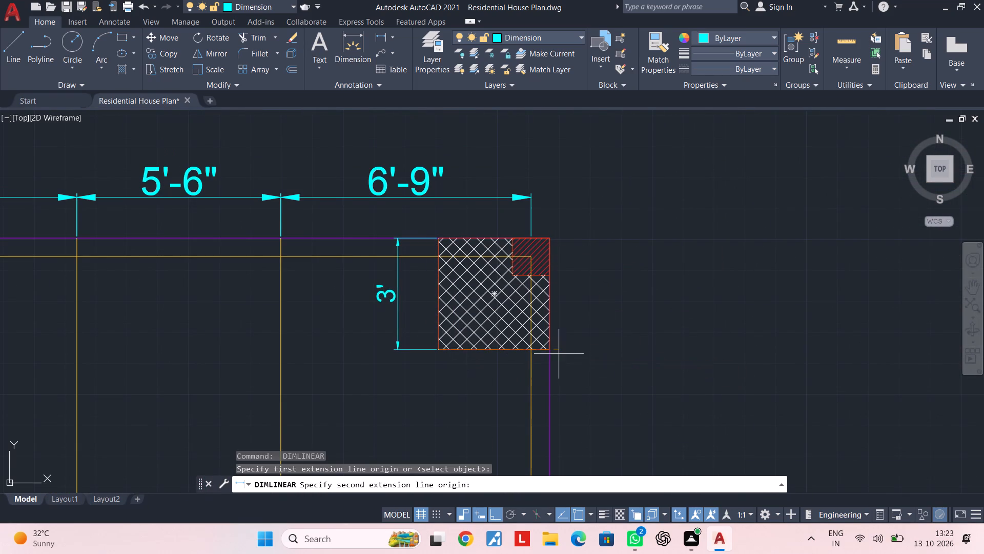
{"action": "left_click", "coordinate": [550, 352]}
{"action": "left_click", "coordinate": [538, 382]}
Place a vertical linear dimension beside the right edge of the top-right corner footing.
{"action": "middle_click_drag", "start_coordinate": [577, 319], "coordinate": [574, 347]}
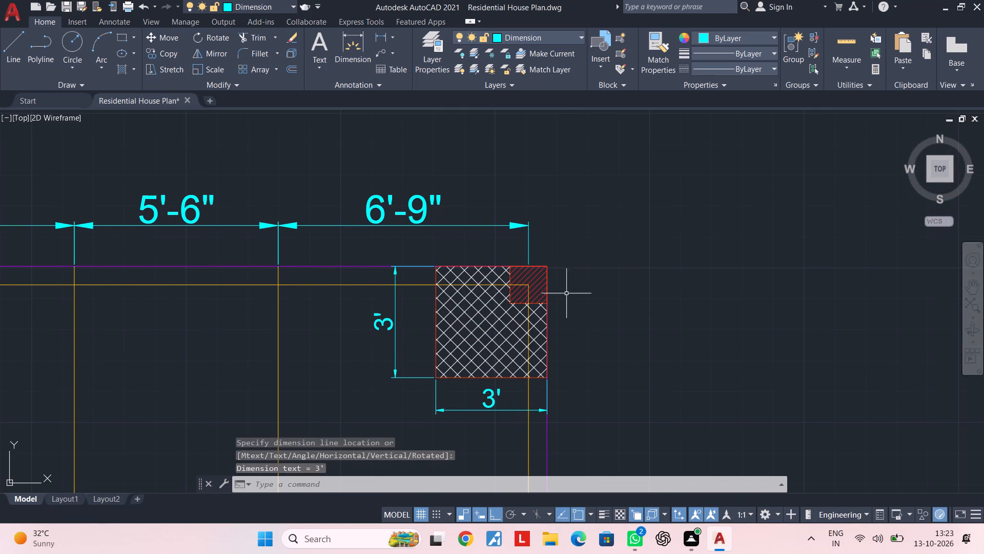
{"action": "key", "text": "space"}
{"action": "left_click", "coordinate": [546, 265]}
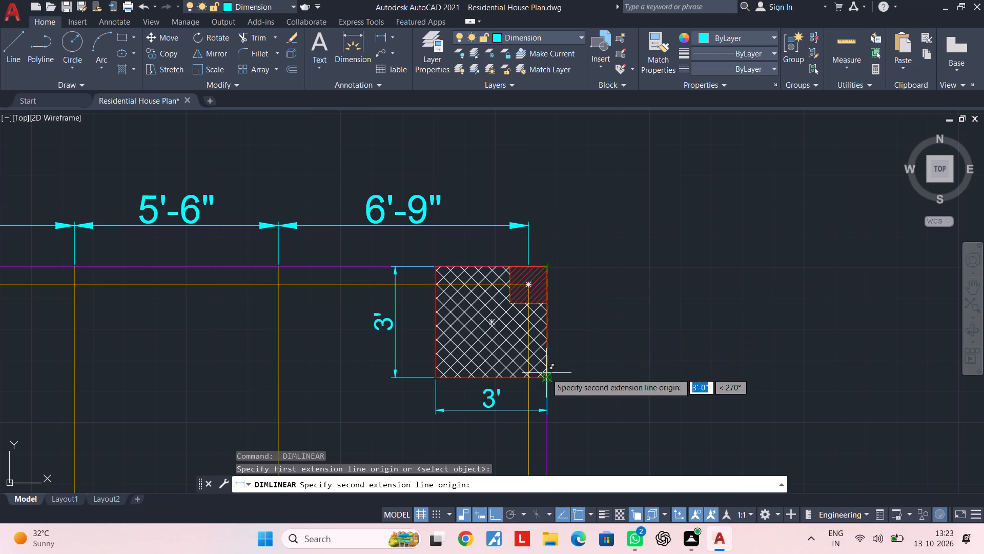
{"action": "left_click", "coordinate": [546, 373]}
{"action": "left_click", "coordinate": [579, 369]}
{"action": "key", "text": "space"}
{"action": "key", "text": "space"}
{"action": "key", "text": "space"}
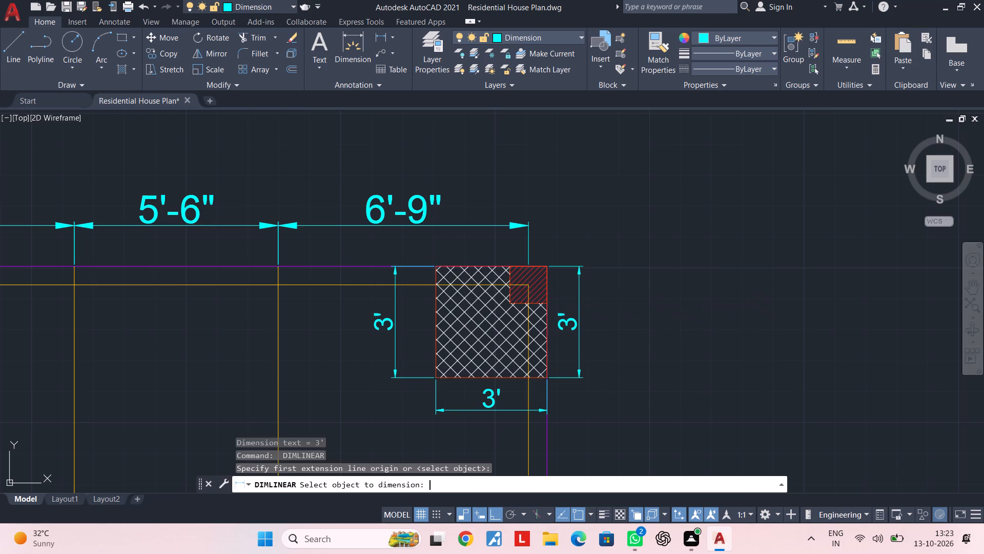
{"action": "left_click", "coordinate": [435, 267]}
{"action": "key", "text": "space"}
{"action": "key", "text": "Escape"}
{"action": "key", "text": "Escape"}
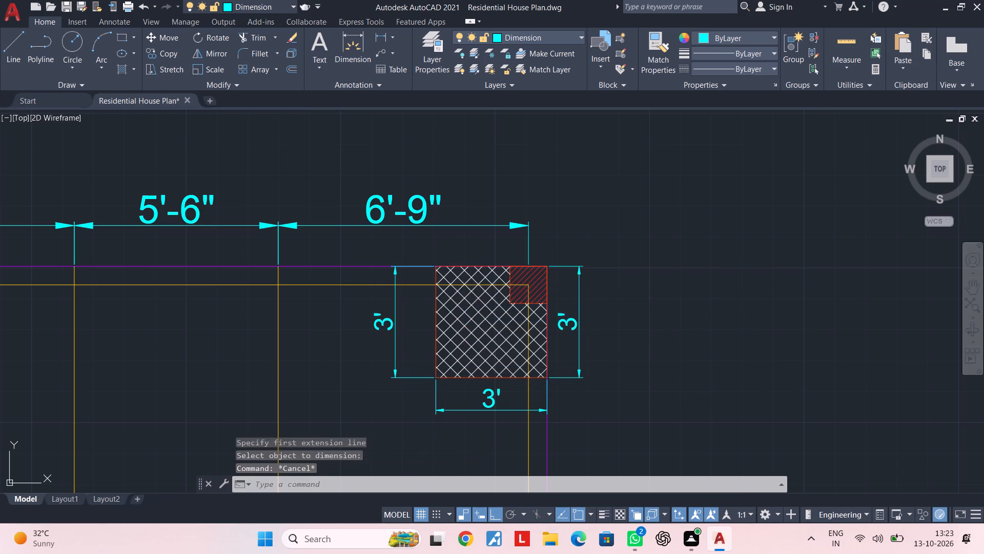
Place a linear dimension just above the top edge of the top-right corner footing, under the grid dimensions.
{"action": "key", "text": "space"}
{"action": "left_click", "coordinate": [436, 264]}
{"action": "left_click", "coordinate": [546, 266]}
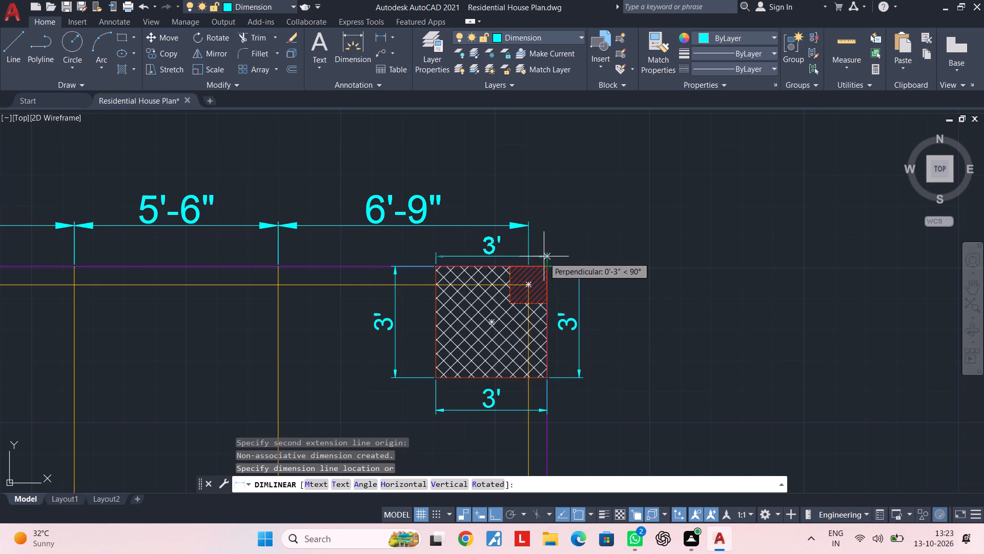
{"action": "left_click", "coordinate": [544, 256]}
Place a linear dimension just above the top edge of the inner square of the upper interior column footing.
{"action": "scroll", "coordinate": [518, 313], "scroll_direction": "down", "scroll_amount": 3}
{"action": "middle_click_drag", "start_coordinate": [518, 315], "coordinate": [543, 261]}
{"action": "key", "text": "Escape"}
{"action": "middle_click_drag", "start_coordinate": [514, 340], "coordinate": [541, 270]}
{"action": "middle_click_drag", "start_coordinate": [527, 358], "coordinate": [538, 286]}
{"action": "scroll", "coordinate": [515, 343], "scroll_direction": "up", "scroll_amount": 3}
{"action": "middle_click_drag", "start_coordinate": [518, 332], "coordinate": [518, 329]}
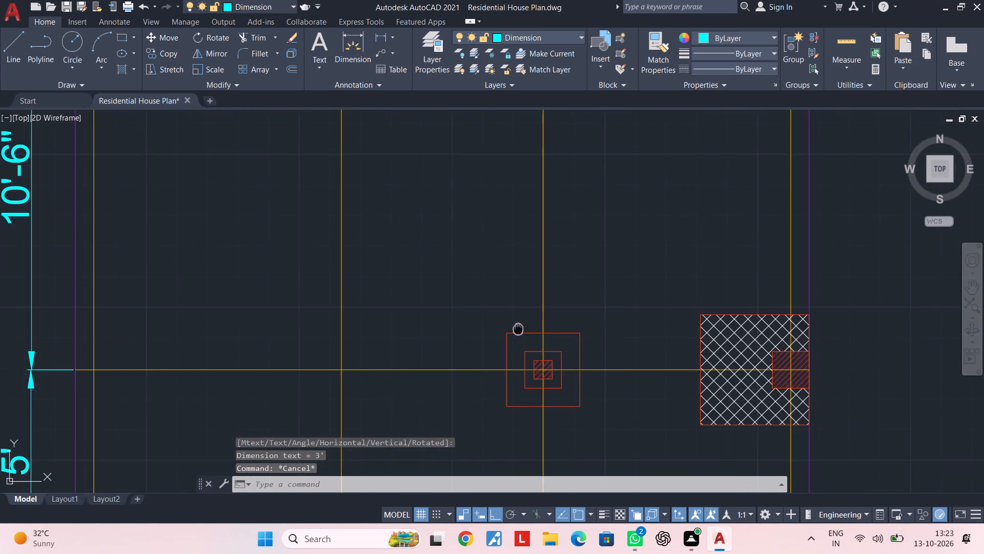
{"action": "middle_click_drag", "start_coordinate": [518, 329], "coordinate": [500, 288]}
{"action": "key", "text": "space"}
{"action": "scroll", "coordinate": [516, 316], "scroll_direction": "up", "scroll_amount": 2}
{"action": "left_click", "coordinate": [489, 300]}
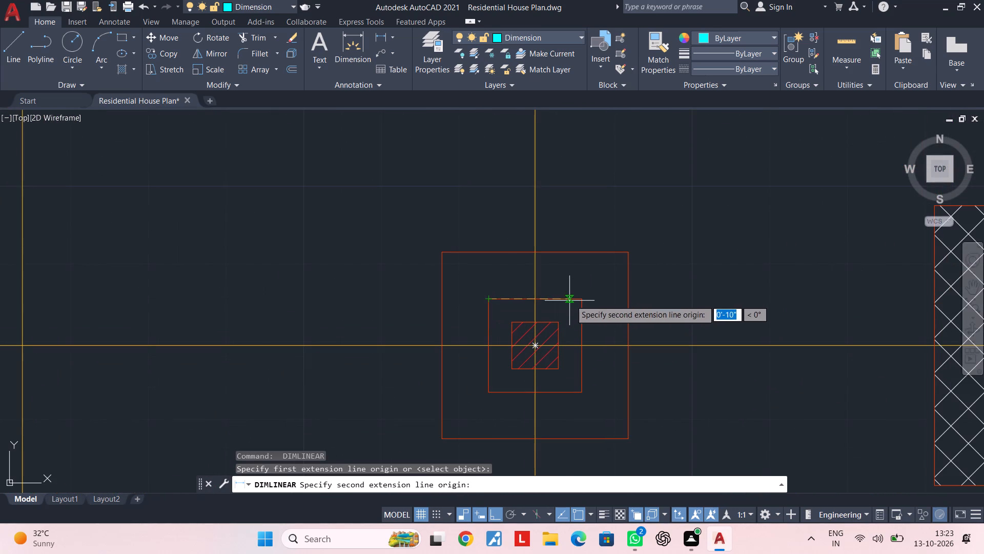
{"action": "left_click", "coordinate": [580, 299]}
{"action": "left_click", "coordinate": [581, 287]}
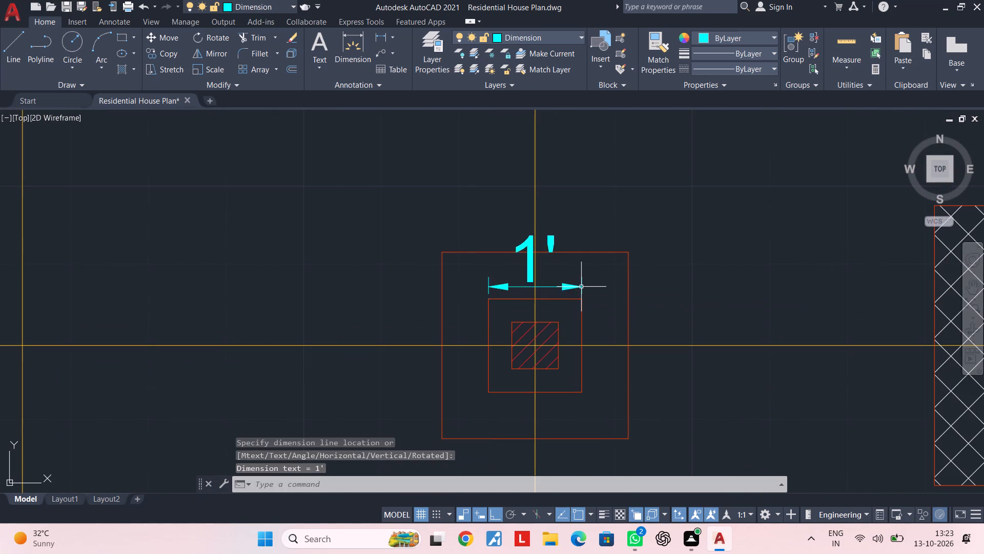
Place a linear dimension above the top edge of the upper interior footing's outer square.
{"action": "scroll", "coordinate": [583, 287], "scroll_direction": "down", "scroll_amount": 2}
{"action": "middle_click_drag", "start_coordinate": [584, 287], "coordinate": [581, 321]}
{"action": "key", "text": "space"}
{"action": "scroll", "coordinate": [516, 311], "scroll_direction": "up", "scroll_amount": 2}
{"action": "left_click", "coordinate": [535, 302]}
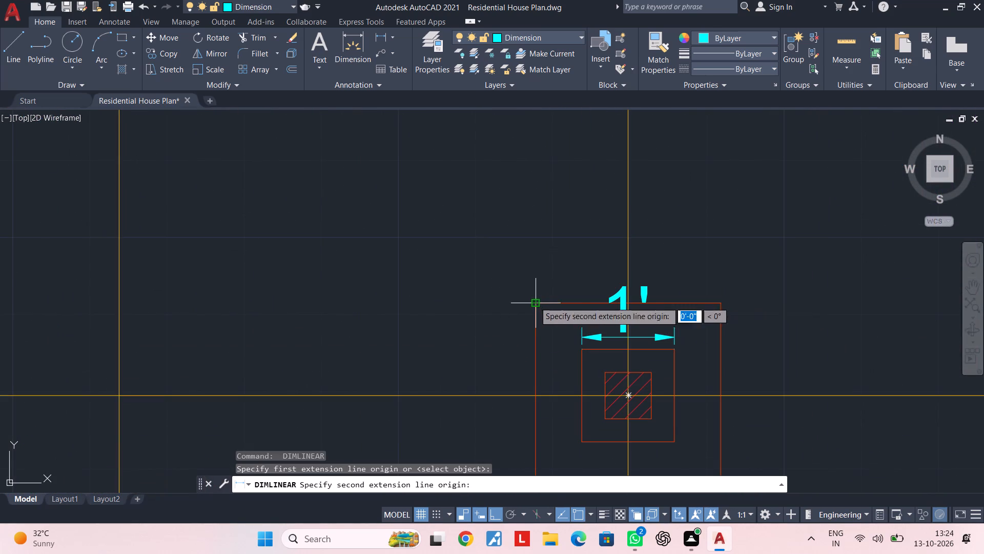
{"action": "left_click", "coordinate": [719, 302]}
{"action": "left_click", "coordinate": [719, 280]}
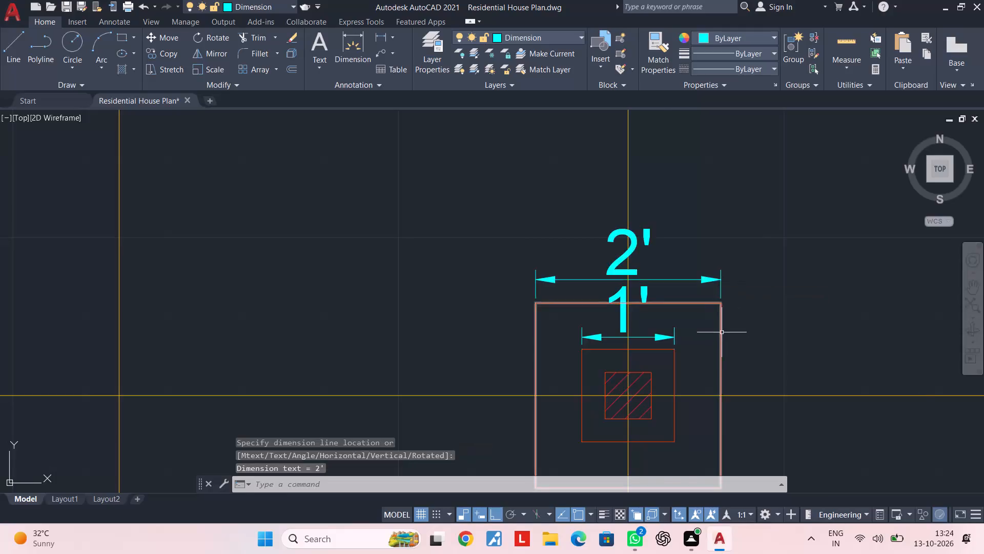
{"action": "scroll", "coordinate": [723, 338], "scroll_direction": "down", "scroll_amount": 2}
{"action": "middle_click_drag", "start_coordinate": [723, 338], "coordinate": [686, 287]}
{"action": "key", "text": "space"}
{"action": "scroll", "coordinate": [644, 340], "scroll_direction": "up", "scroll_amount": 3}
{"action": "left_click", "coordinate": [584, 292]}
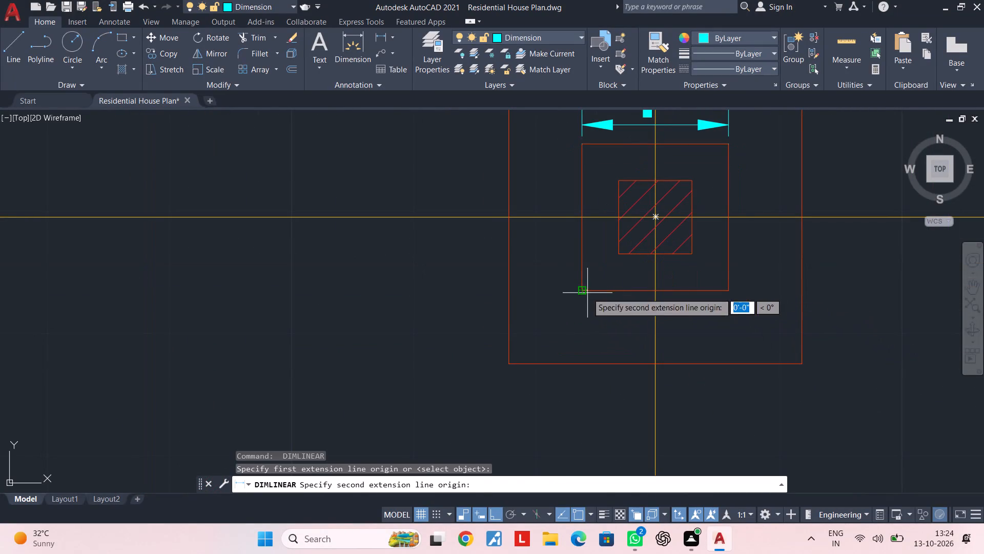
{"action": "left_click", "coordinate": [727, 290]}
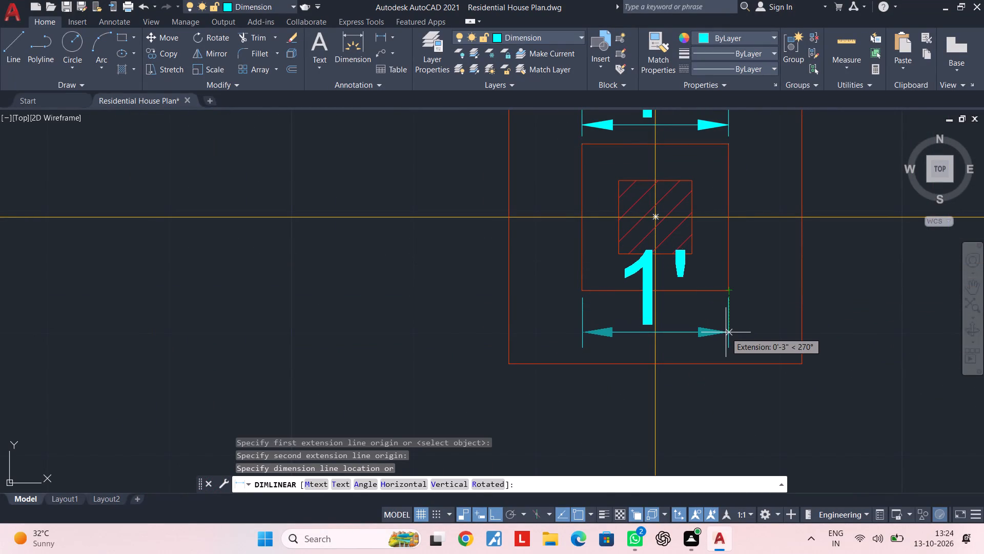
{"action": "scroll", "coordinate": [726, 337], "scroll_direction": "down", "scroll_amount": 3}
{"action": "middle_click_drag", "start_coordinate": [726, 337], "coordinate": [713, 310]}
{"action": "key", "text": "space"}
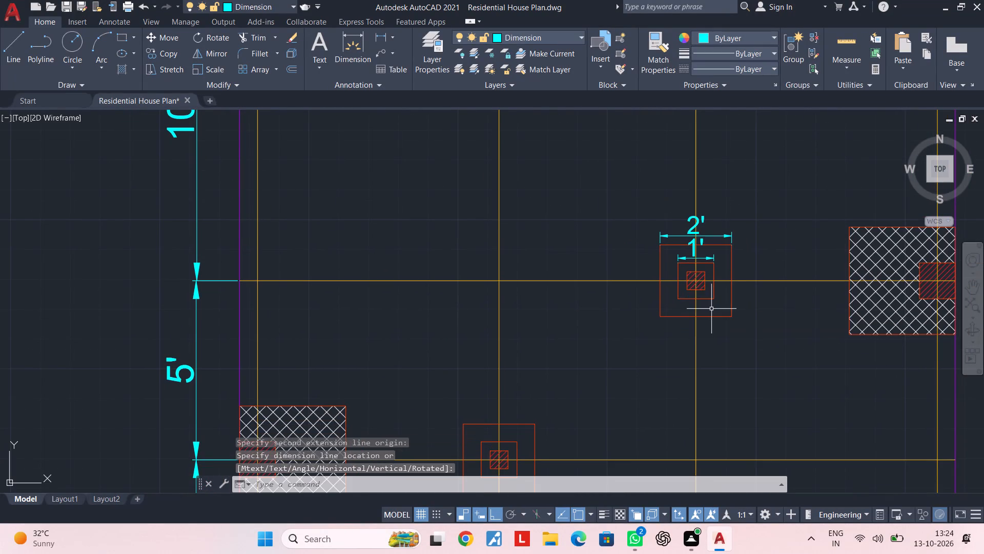
Place a vertical linear dimension beside the left edge of the upper interior footing's outer square.
{"action": "key", "text": "space"}
{"action": "scroll", "coordinate": [680, 304], "scroll_direction": "up", "scroll_amount": 1}
{"action": "left_click", "coordinate": [646, 213]}
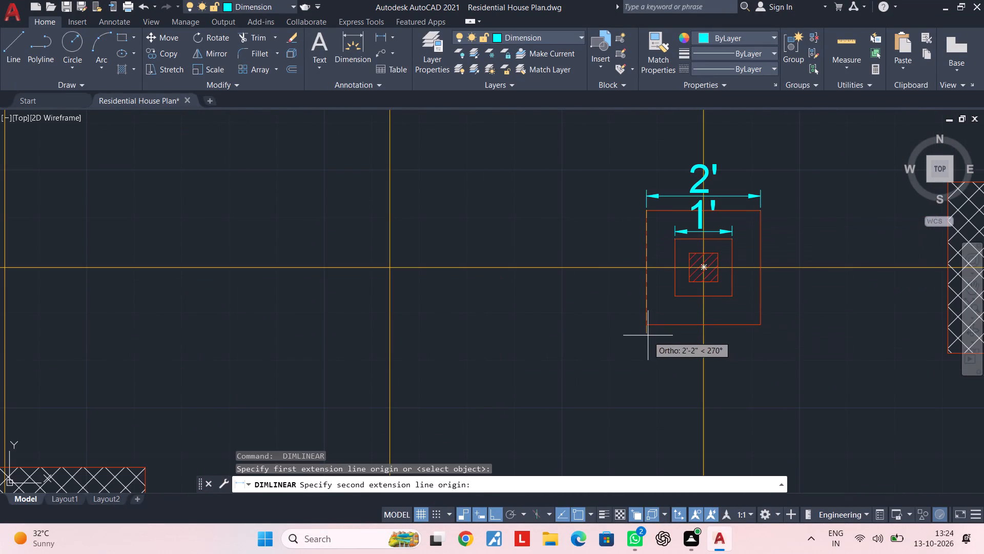
{"action": "left_click", "coordinate": [647, 325]}
{"action": "left_click", "coordinate": [628, 321]}
Place a linear dimension just above the top edge of the inner square of the lower interior column footing.
{"action": "scroll", "coordinate": [645, 346], "scroll_direction": "down", "scroll_amount": 4}
{"action": "middle_click_drag", "start_coordinate": [647, 347], "coordinate": [648, 298]}
{"action": "scroll", "coordinate": [655, 301], "scroll_direction": "up", "scroll_amount": 2}
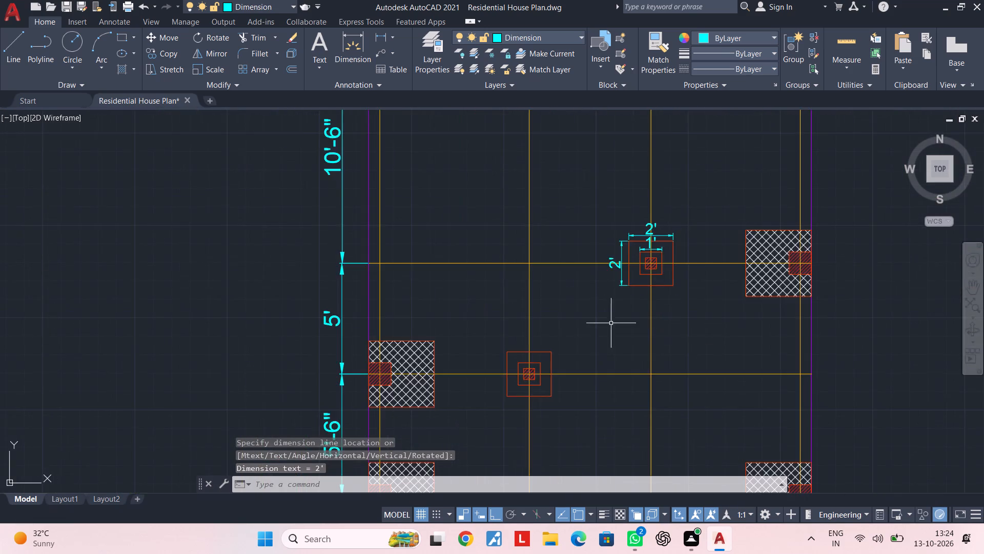
{"action": "middle_click_drag", "start_coordinate": [567, 330], "coordinate": [697, 316]}
{"action": "scroll", "coordinate": [641, 353], "scroll_direction": "up", "scroll_amount": 2}
{"action": "middle_click_drag", "start_coordinate": [706, 355], "coordinate": [658, 283]}
{"action": "key", "text": "space"}
{"action": "scroll", "coordinate": [619, 344], "scroll_direction": "up", "scroll_amount": 2}
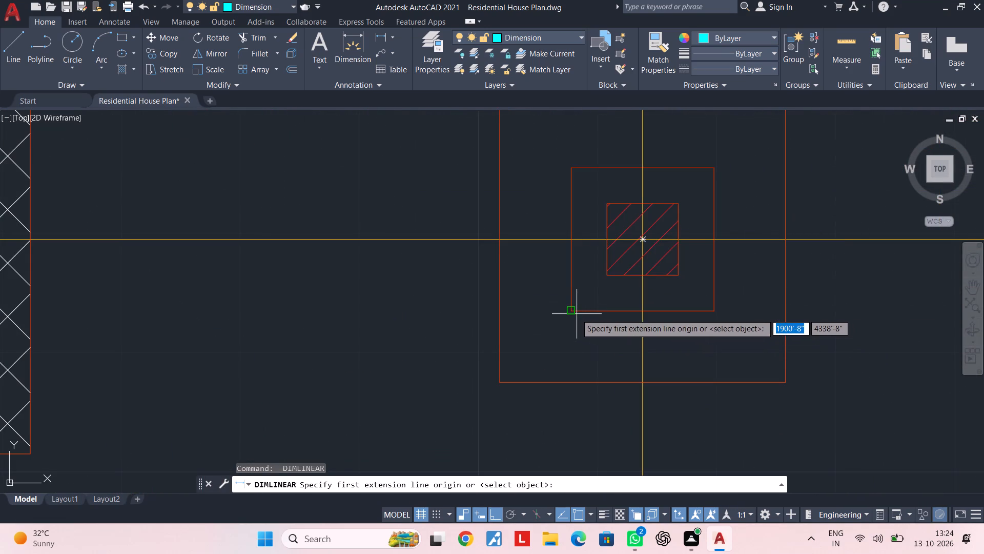
{"action": "middle_click_drag", "start_coordinate": [602, 206], "coordinate": [577, 340]}
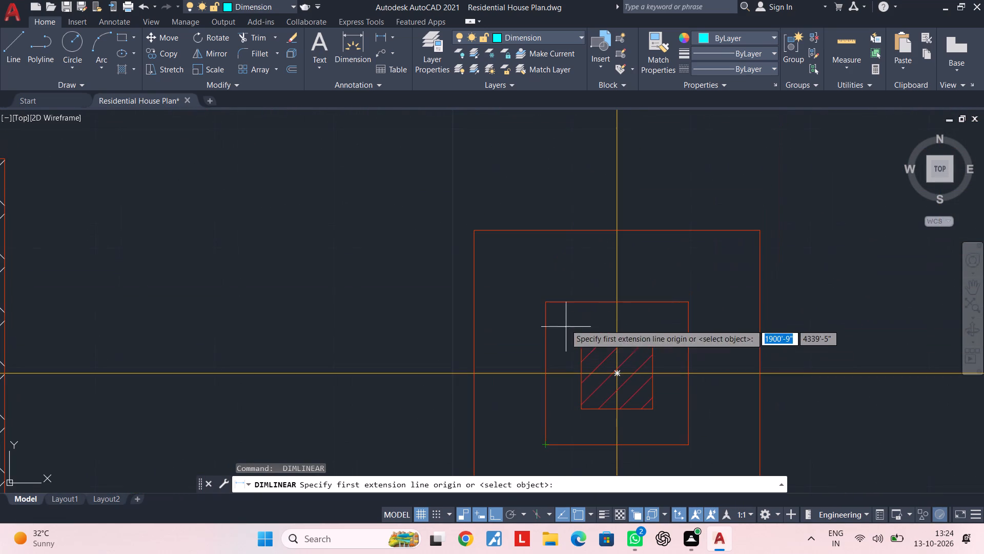
{"action": "left_click", "coordinate": [545, 303]}
{"action": "left_click", "coordinate": [691, 303]}
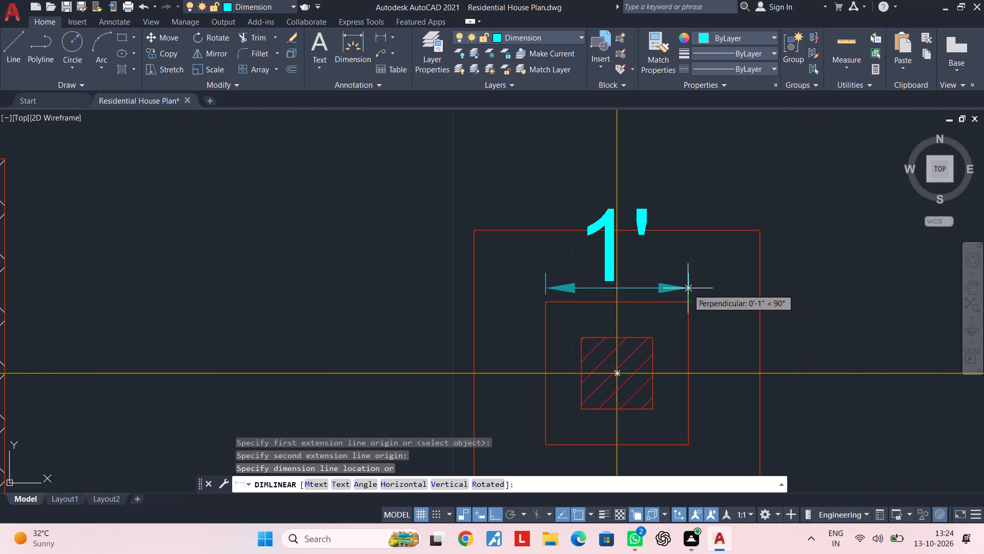
{"action": "left_click", "coordinate": [685, 278]}
Place a vertical linear dimension beside the right edge of the lower interior footing's outer square.
{"action": "scroll", "coordinate": [706, 294], "scroll_direction": "down", "scroll_amount": 2}
{"action": "middle_click_drag", "start_coordinate": [706, 294], "coordinate": [652, 275]}
{"action": "key", "text": "space"}
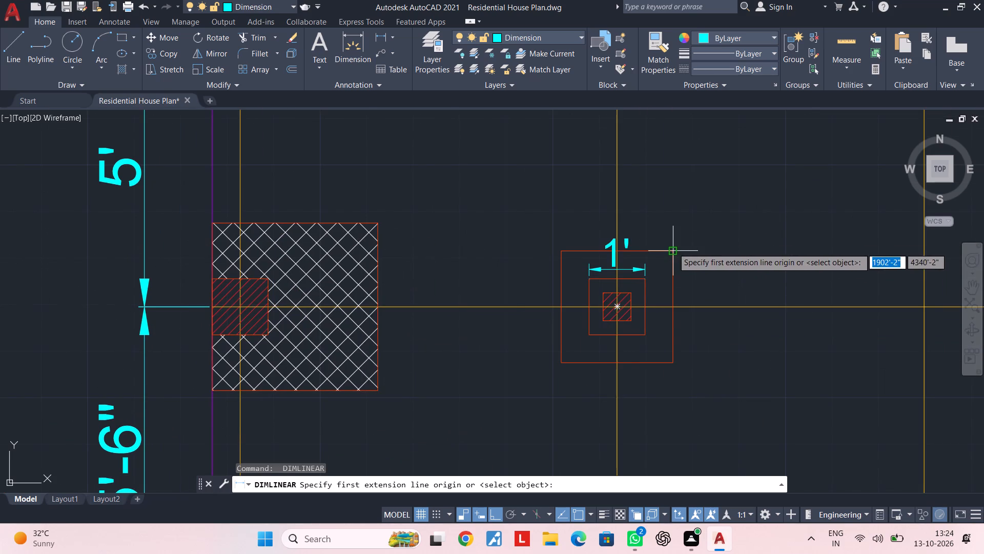
{"action": "left_click", "coordinate": [673, 248]}
{"action": "left_click", "coordinate": [673, 361]}
{"action": "left_click_drag", "start_coordinate": [701, 355], "coordinate": [706, 355]}
Place a linear dimension below the bottom edge of the lower interior footing's outer square.
{"action": "scroll", "coordinate": [681, 377], "scroll_direction": "down", "scroll_amount": 1}
{"action": "middle_click_drag", "start_coordinate": [682, 375], "coordinate": [712, 349]}
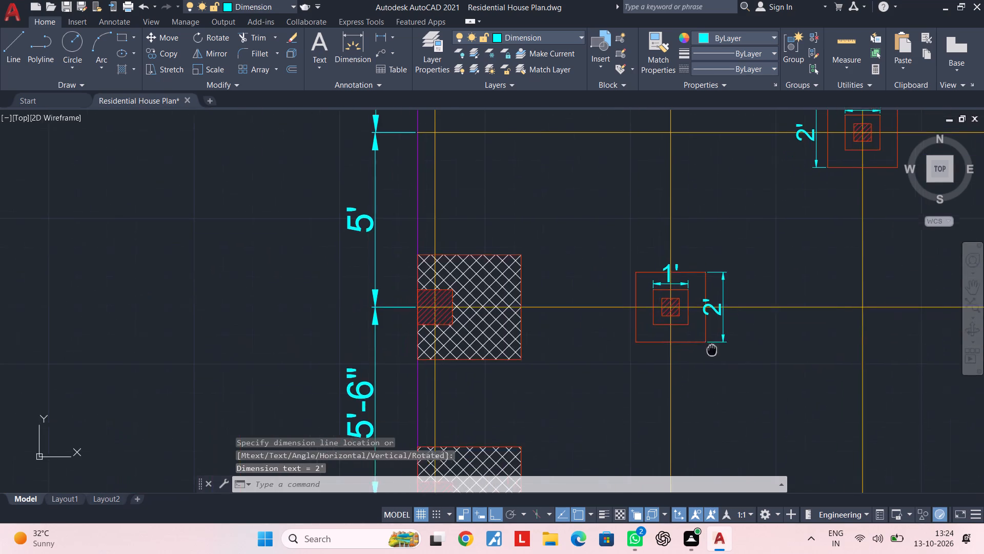
{"action": "middle_click_drag", "start_coordinate": [712, 349], "coordinate": [714, 346]}
{"action": "key", "text": "space"}
{"action": "scroll", "coordinate": [654, 337], "scroll_direction": "up", "scroll_amount": 2}
{"action": "left_click", "coordinate": [610, 341]}
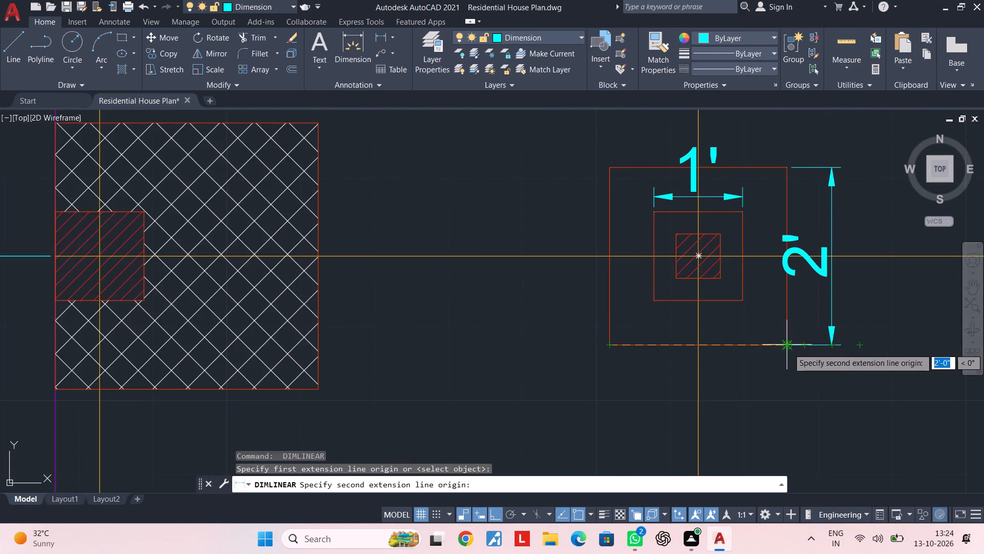
{"action": "left_click", "coordinate": [787, 348]}
{"action": "left_click", "coordinate": [782, 412]}
Place a linear dimension below the bottom edge of the lower interior footing's inner square.
{"action": "key", "text": "space"}
{"action": "left_click", "coordinate": [655, 303]}
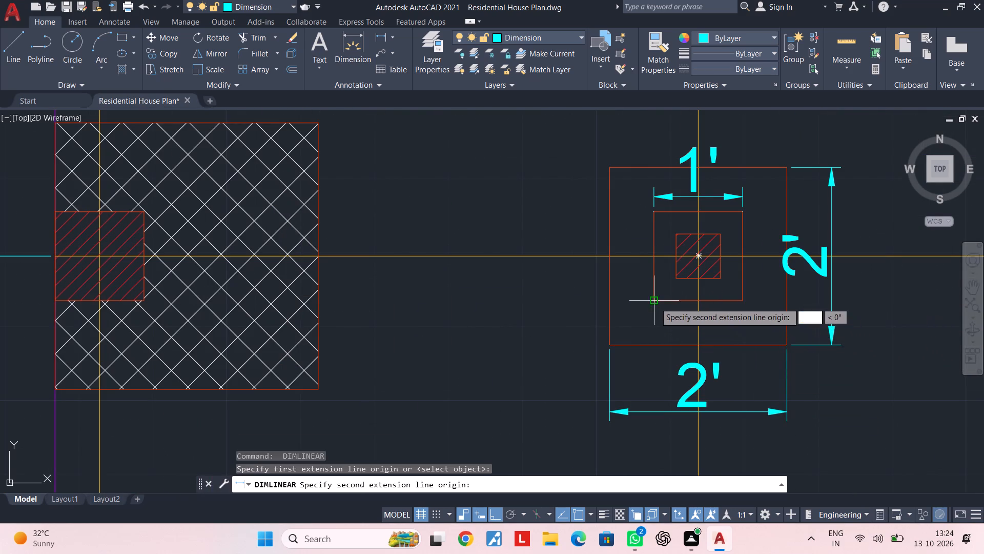
{"action": "left_click", "coordinate": [747, 303]}
{"action": "left_click", "coordinate": [749, 342]}
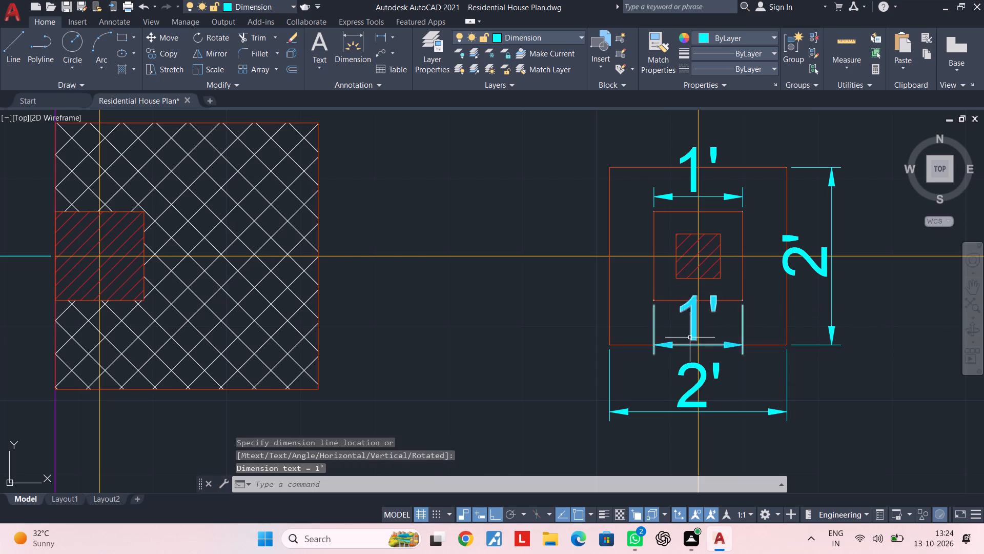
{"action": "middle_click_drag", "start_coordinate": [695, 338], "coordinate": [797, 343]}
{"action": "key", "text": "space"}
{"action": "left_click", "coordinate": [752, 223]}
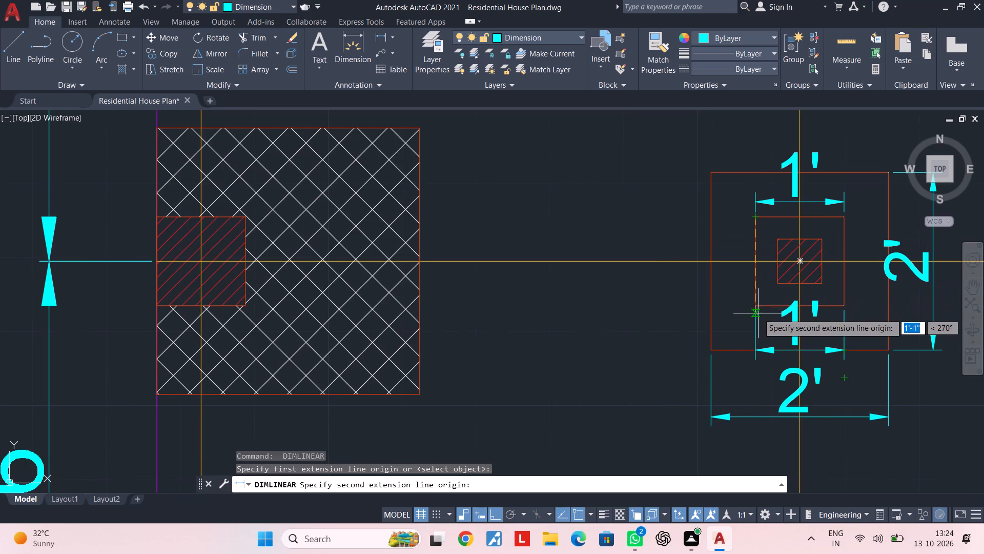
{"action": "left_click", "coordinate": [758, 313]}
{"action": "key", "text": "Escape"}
Place a vertical linear dimension beside the left edge of the lower interior footing's inner square.
{"action": "key", "text": "space"}
{"action": "left_click", "coordinate": [755, 217]}
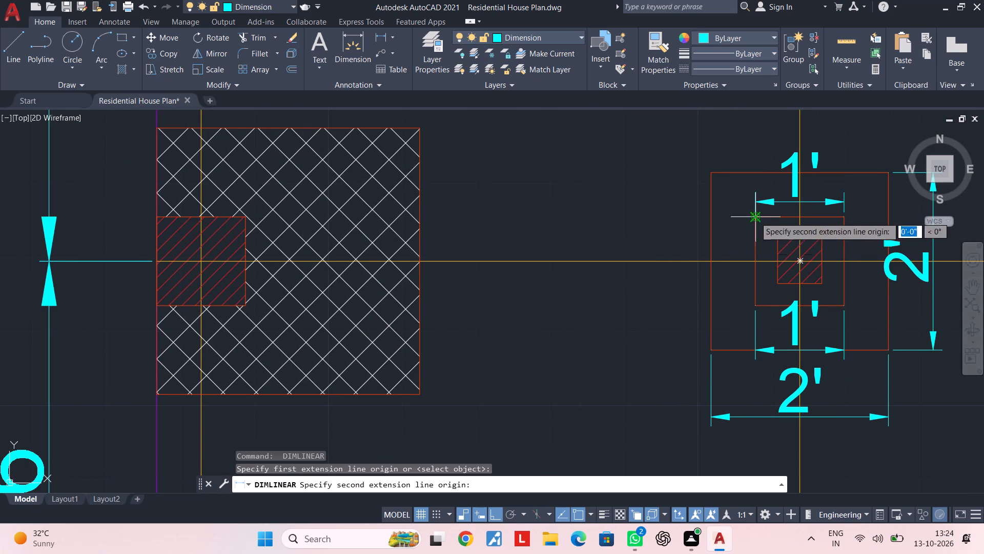
{"action": "left_click", "coordinate": [756, 309]}
{"action": "left_click", "coordinate": [730, 301]}
Place a linear dimension just above the top edge of the bottom-left corner footing.
{"action": "scroll", "coordinate": [716, 312], "scroll_direction": "down", "scroll_amount": 3}
{"action": "middle_click_drag", "start_coordinate": [716, 312], "coordinate": [684, 312]}
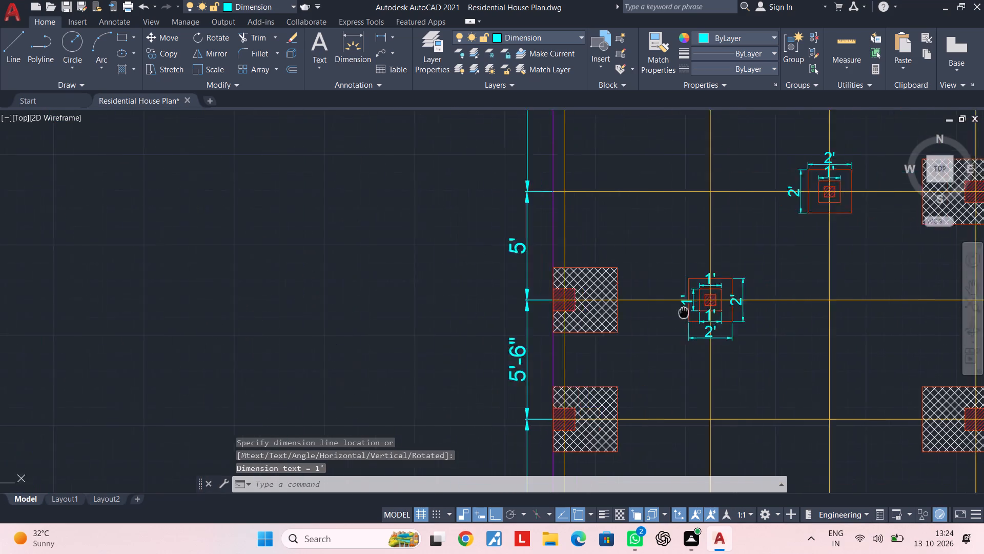
{"action": "middle_click_drag", "start_coordinate": [684, 312], "coordinate": [645, 307]}
{"action": "middle_click_drag", "start_coordinate": [647, 333], "coordinate": [593, 268]}
{"action": "scroll", "coordinate": [662, 303], "scroll_direction": "down", "scroll_amount": 2}
{"action": "middle_click_drag", "start_coordinate": [662, 303], "coordinate": [558, 209]}
{"action": "middle_click_drag", "start_coordinate": [548, 299], "coordinate": [563, 258]}
{"action": "scroll", "coordinate": [507, 312], "scroll_direction": "up", "scroll_amount": 2}
{"action": "middle_click_drag", "start_coordinate": [537, 330], "coordinate": [556, 253]}
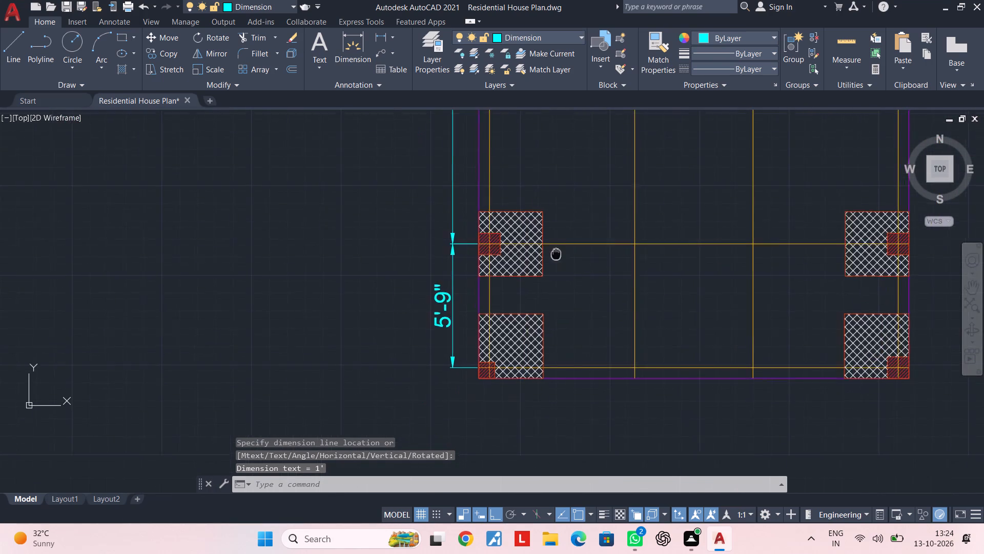
{"action": "middle_click_drag", "start_coordinate": [556, 253], "coordinate": [557, 251]}
{"action": "key", "text": "space"}
{"action": "scroll", "coordinate": [494, 319], "scroll_direction": "up", "scroll_amount": 2}
{"action": "left_click", "coordinate": [449, 304]}
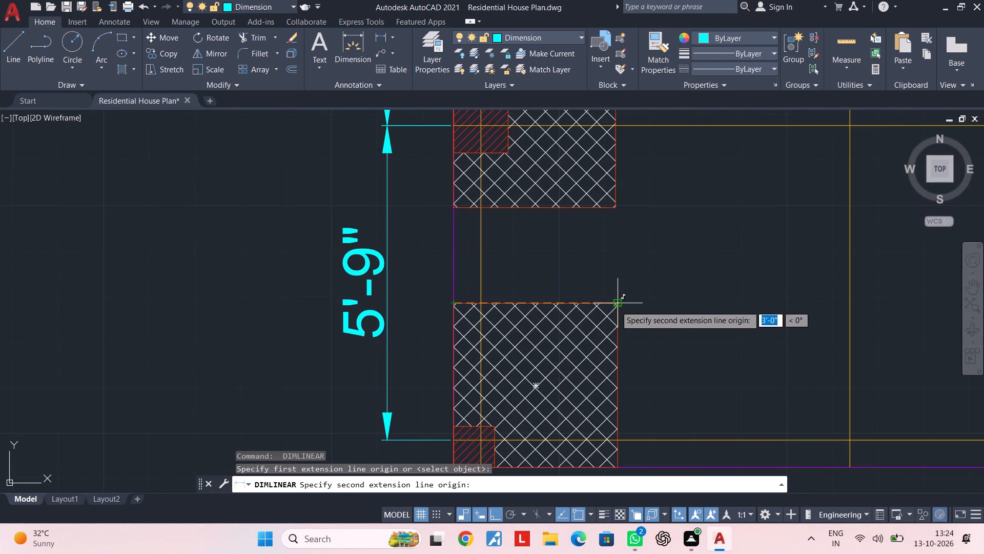
{"action": "left_click", "coordinate": [616, 306]}
{"action": "left_click", "coordinate": [611, 274]}
Place a vertical linear dimension beside the right edge of the bottom-left corner footing.
{"action": "middle_click_drag", "start_coordinate": [614, 302], "coordinate": [581, 256]}
{"action": "key", "text": "space"}
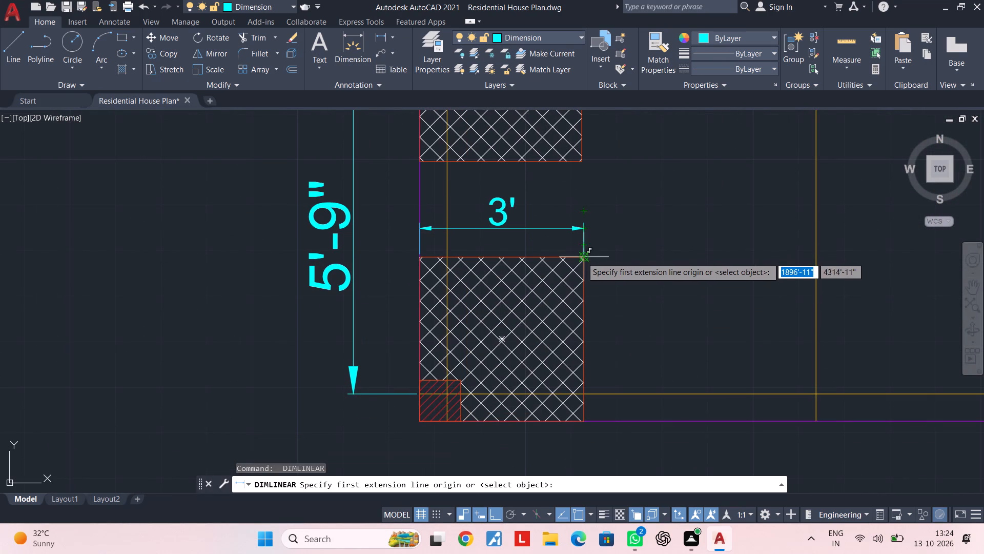
{"action": "left_click", "coordinate": [582, 258]}
{"action": "left_click", "coordinate": [587, 418]}
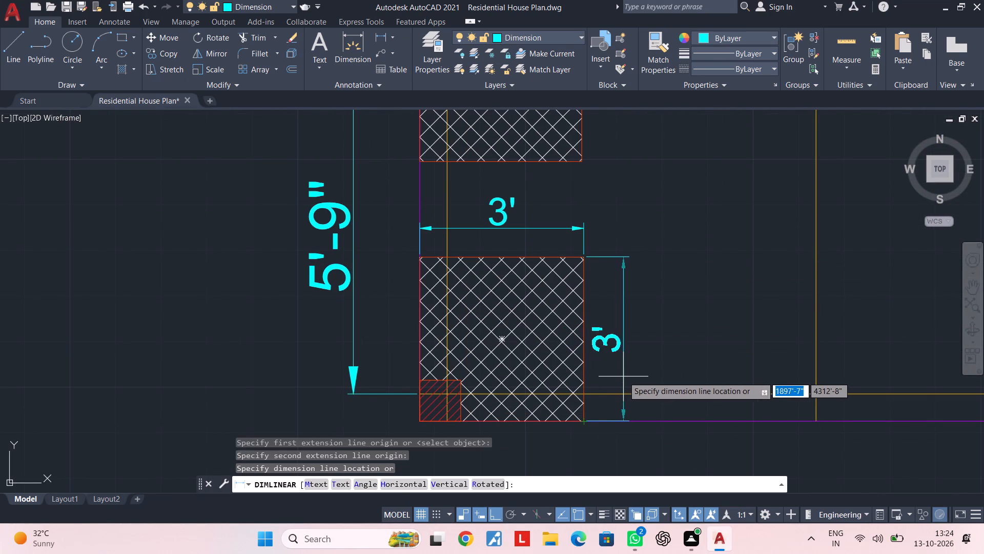
{"action": "left_click", "coordinate": [623, 377]}
Place a linear dimension just above the top edge of the bottom-right corner footing.
{"action": "scroll", "coordinate": [627, 383], "scroll_direction": "down", "scroll_amount": 1}
{"action": "middle_click_drag", "start_coordinate": [628, 383], "coordinate": [631, 329]}
{"action": "middle_click_drag", "start_coordinate": [694, 329], "coordinate": [441, 354]}
{"action": "middle_click_drag", "start_coordinate": [687, 312], "coordinate": [531, 321]}
{"action": "key", "text": "space"}
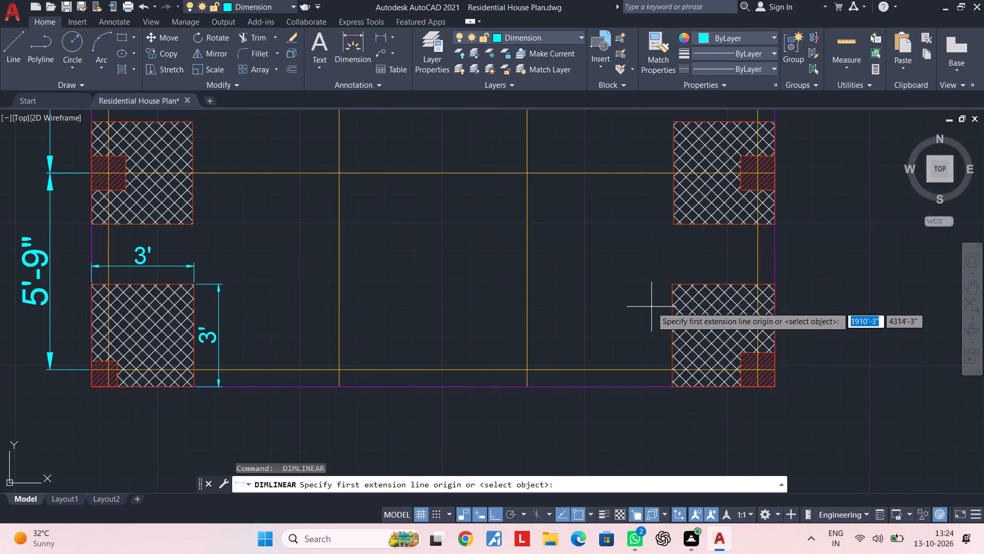
{"action": "scroll", "coordinate": [661, 291], "scroll_direction": "up", "scroll_amount": 1}
{"action": "left_click", "coordinate": [680, 283]}
{"action": "left_click", "coordinate": [844, 281]}
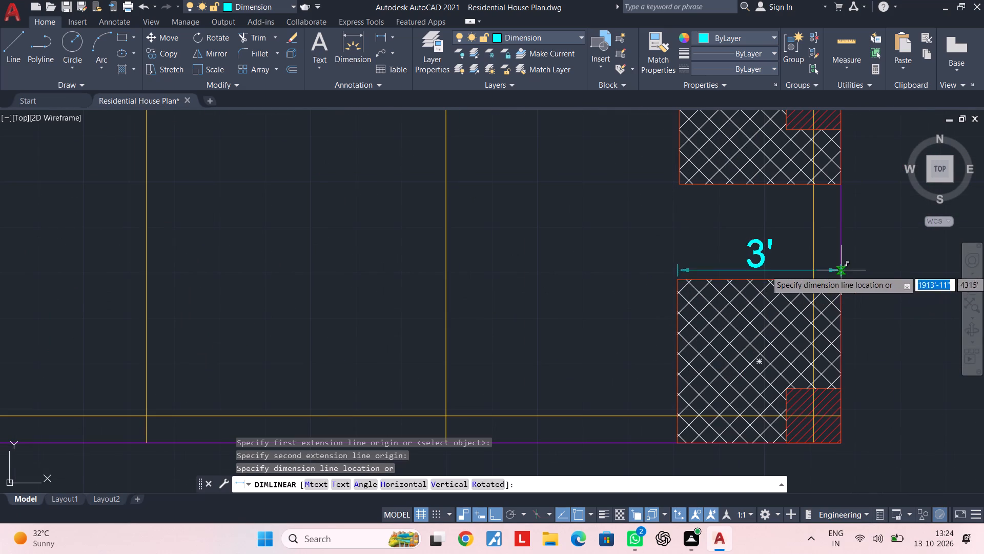
{"action": "left_click", "coordinate": [839, 263]}
Place a vertical linear dimension beside the left edge of the bottom-right corner footing.
{"action": "key", "text": "space"}
{"action": "left_click", "coordinate": [677, 280]}
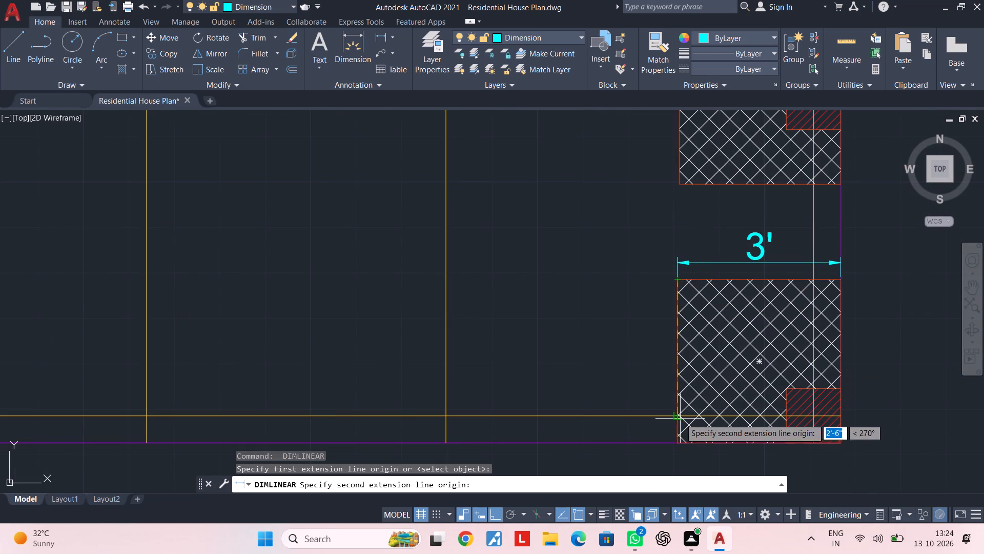
{"action": "left_click", "coordinate": [677, 440]}
{"action": "left_click", "coordinate": [657, 434]}
{"action": "scroll", "coordinate": [657, 434], "scroll_direction": "down", "scroll_amount": 4}
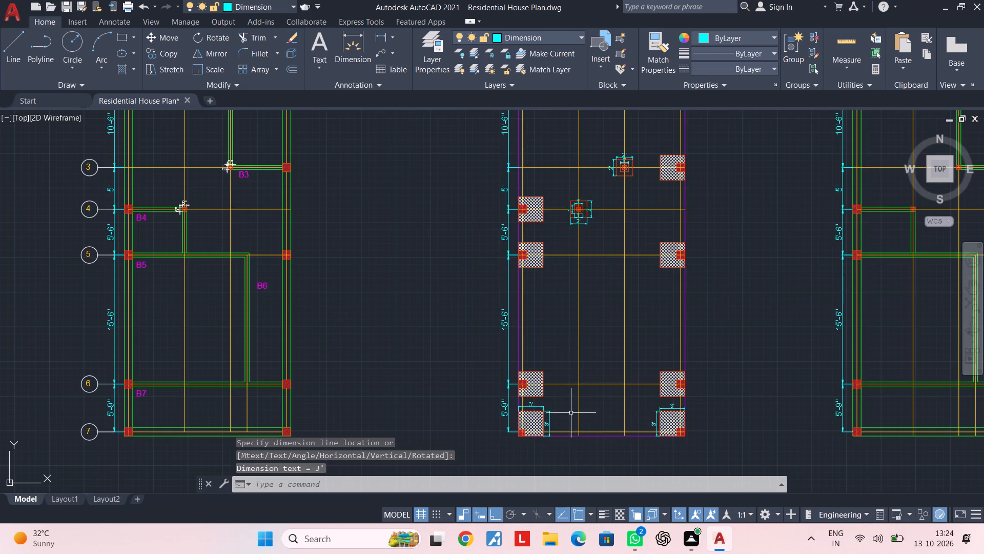
Place a linear dimension just above the top edge of the left-side footing on grid line 5 of the footing plan.
{"action": "middle_click_drag", "start_coordinate": [512, 292], "coordinate": [521, 353]}
{"action": "scroll", "coordinate": [552, 320], "scroll_direction": "up", "scroll_amount": 2}
{"action": "middle_click_drag", "start_coordinate": [553, 319], "coordinate": [553, 361]}
{"action": "key", "text": "space"}
{"action": "scroll", "coordinate": [501, 325], "scroll_direction": "up", "scroll_amount": 2}
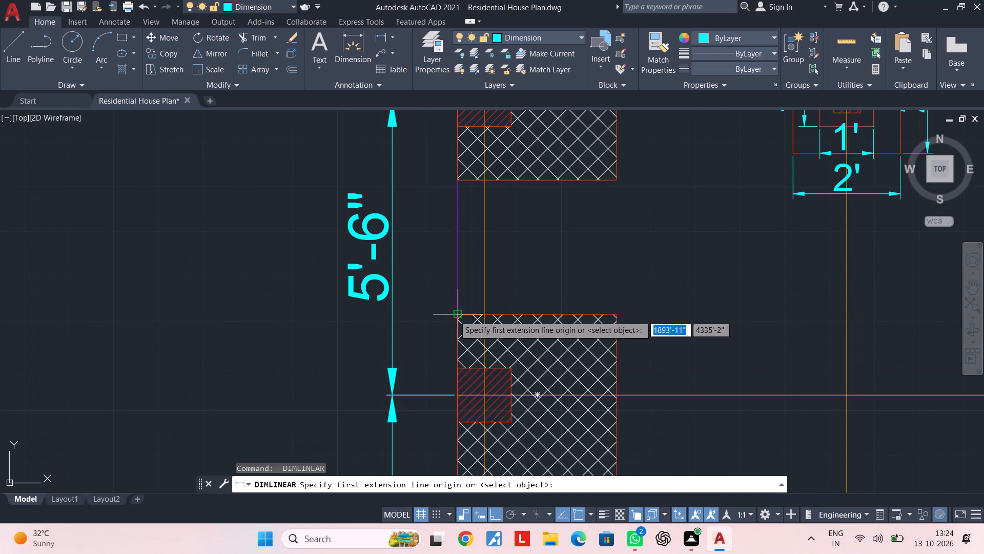
{"action": "left_click", "coordinate": [454, 315]}
{"action": "left_click", "coordinate": [616, 314]}
{"action": "left_click", "coordinate": [618, 287]}
Place a vertical linear dimension beside the right edge of the left-side footing on grid line 5.
{"action": "middle_click_drag", "start_coordinate": [659, 366], "coordinate": [644, 315]}
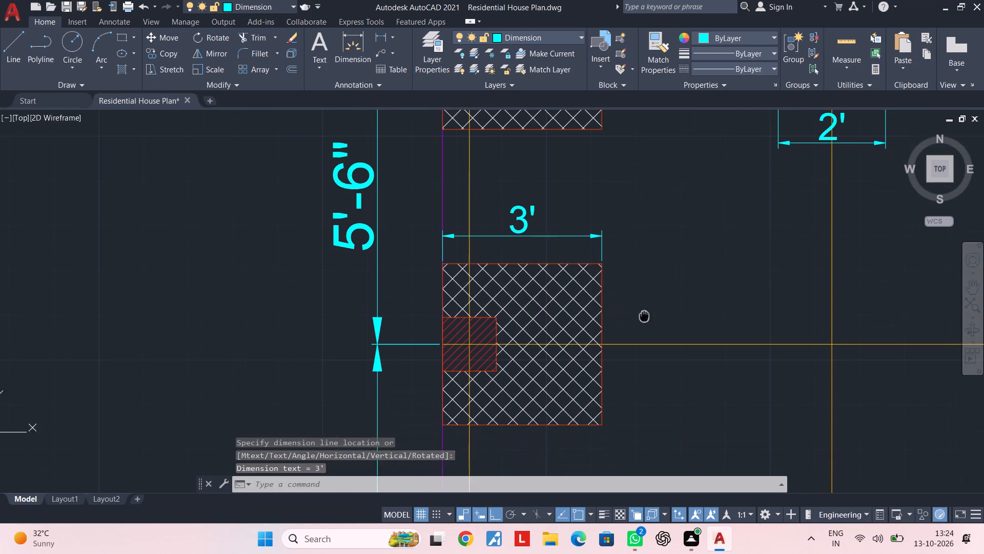
{"action": "key", "text": "space"}
{"action": "left_click", "coordinate": [605, 264]}
{"action": "left_click", "coordinate": [600, 421]}
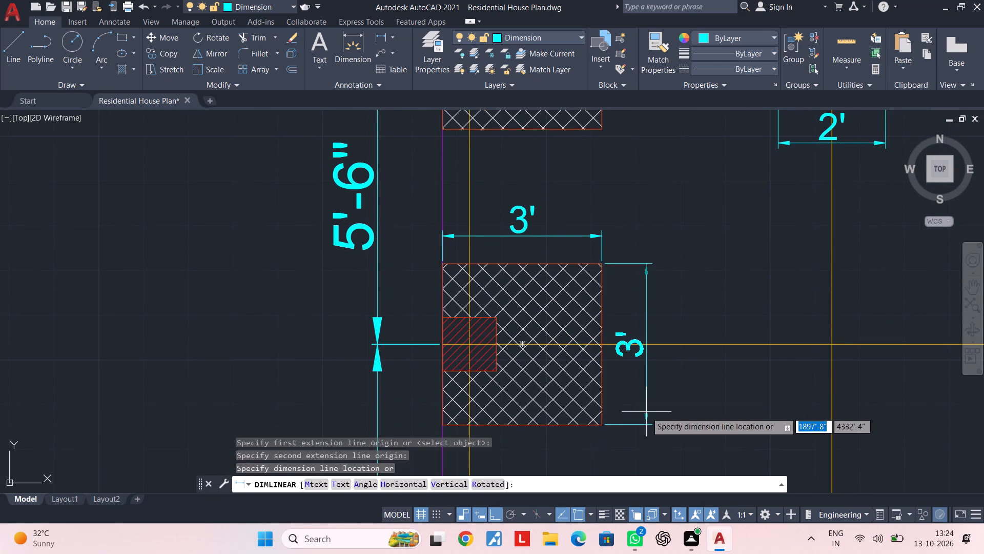
{"action": "left_click", "coordinate": [646, 412]}
Place a linear dimension just below the bottom edge of the left-side footing on grid line 5.
{"action": "scroll", "coordinate": [648, 413], "scroll_direction": "down", "scroll_amount": 2}
{"action": "middle_click_drag", "start_coordinate": [648, 413], "coordinate": [652, 362]}
{"action": "key", "text": "space"}
{"action": "scroll", "coordinate": [590, 380], "scroll_direction": "up", "scroll_amount": 3}
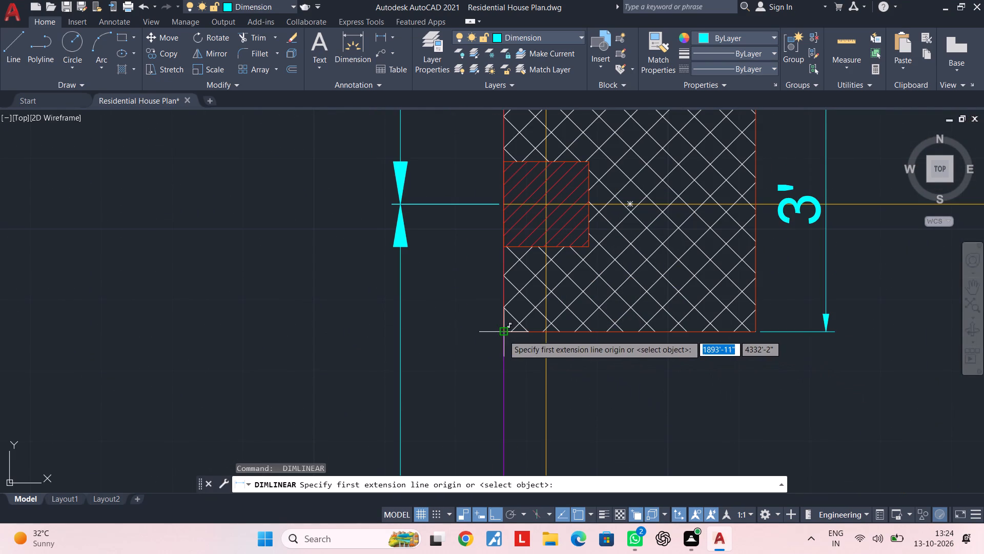
{"action": "left_click", "coordinate": [503, 335]}
{"action": "left_click", "coordinate": [751, 332]}
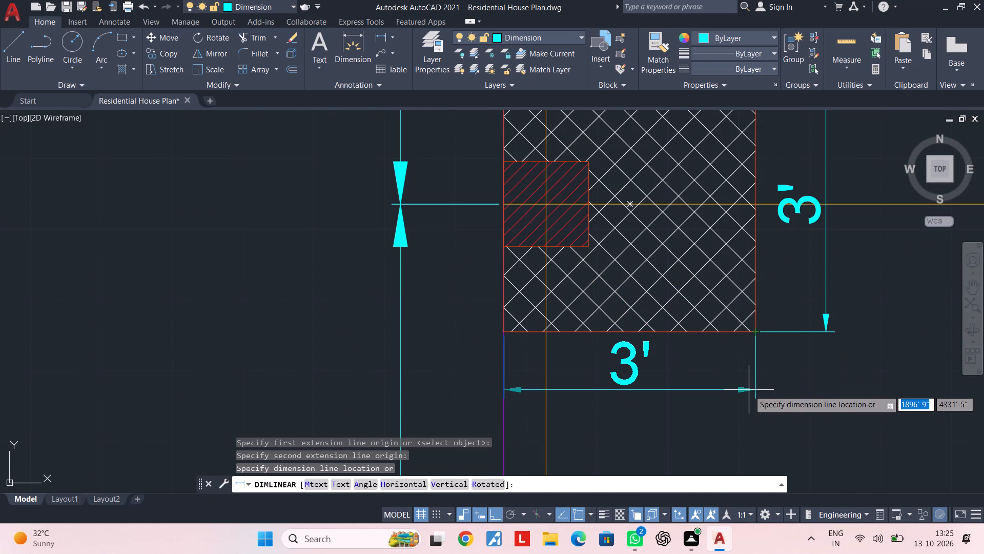
{"action": "left_click", "coordinate": [749, 394]}
Look over the footing plan from grid line 5 up to grid line 1 for footings that still lack dimensions.
{"action": "scroll", "coordinate": [796, 398], "scroll_direction": "down", "scroll_amount": 4}
{"action": "middle_click_drag", "start_coordinate": [804, 399], "coordinate": [597, 342]}
{"action": "middle_click_drag", "start_coordinate": [679, 335], "coordinate": [600, 348]}
{"action": "middle_click_drag", "start_coordinate": [649, 308], "coordinate": [593, 358]}
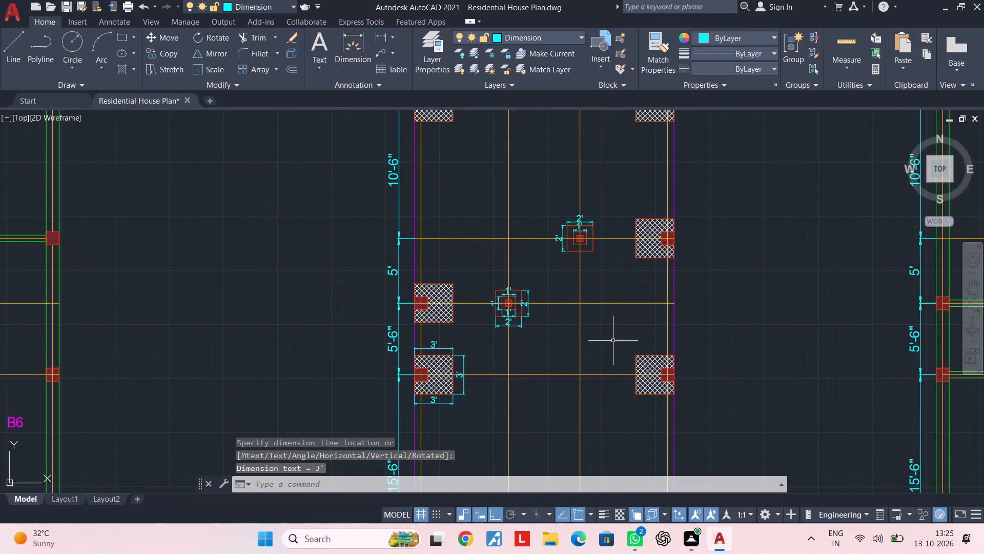
{"action": "middle_click_drag", "start_coordinate": [616, 329], "coordinate": [572, 322]}
{"action": "middle_click_drag", "start_coordinate": [586, 339], "coordinate": [564, 403]}
{"action": "middle_click_drag", "start_coordinate": [529, 337], "coordinate": [640, 344]}
{"action": "scroll", "coordinate": [562, 240], "scroll_direction": "down", "scroll_amount": 1}
{"action": "middle_click_drag", "start_coordinate": [562, 240], "coordinate": [528, 343]}
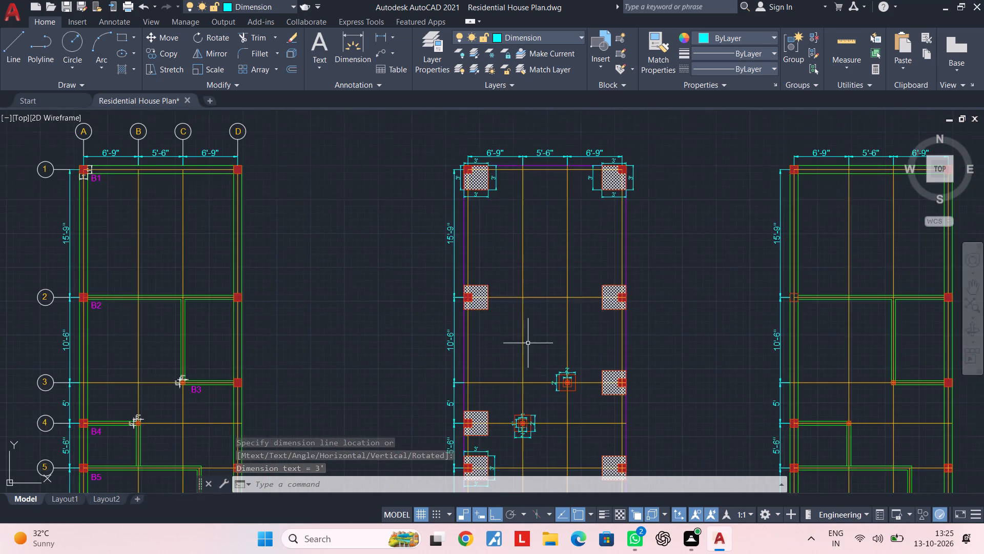
{"action": "scroll", "coordinate": [491, 311], "scroll_direction": "up", "scroll_amount": 1}
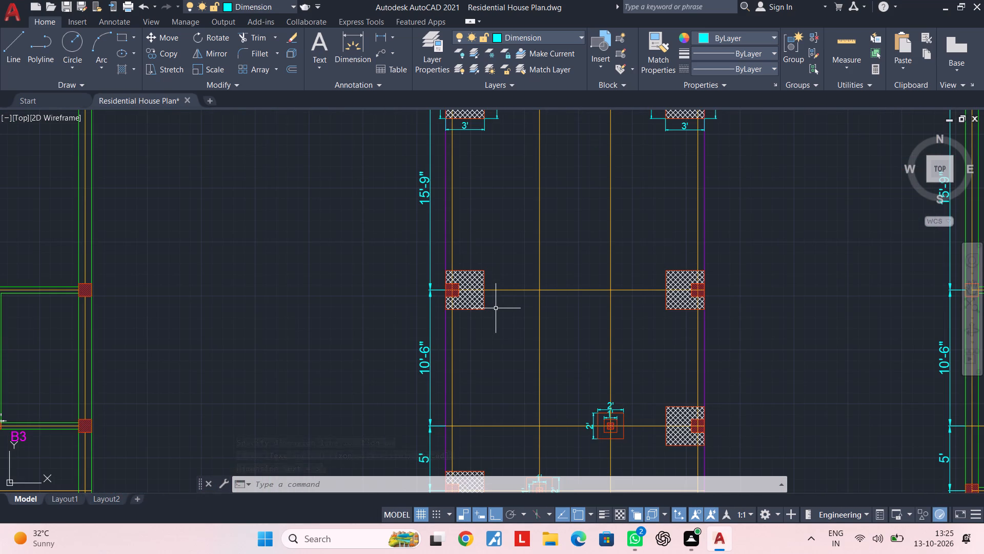
Save the house plan drawing.
{"action": "middle_click_drag", "start_coordinate": [496, 308], "coordinate": [491, 337]}
{"action": "key", "text": "ctrl+s"}
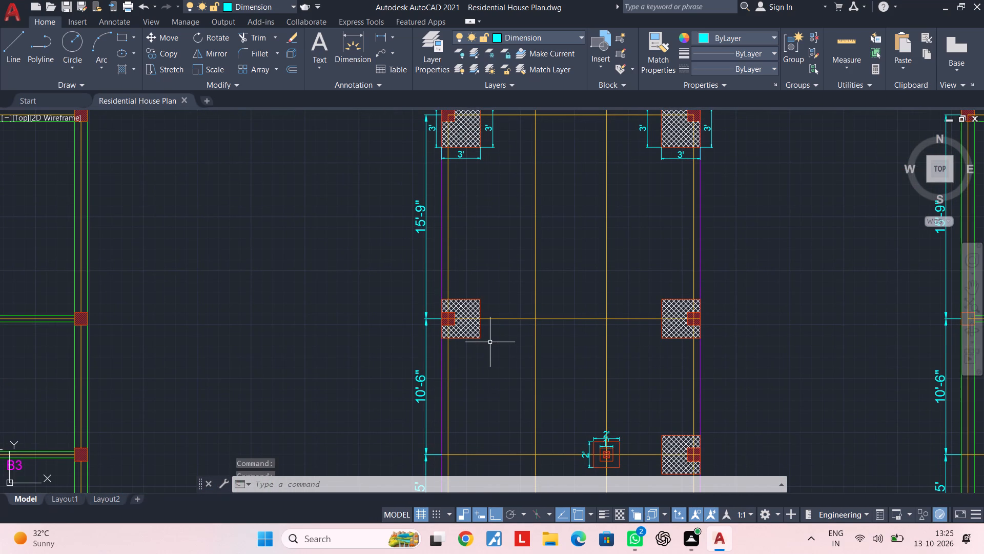
{"action": "key", "text": "ctrl+s"}
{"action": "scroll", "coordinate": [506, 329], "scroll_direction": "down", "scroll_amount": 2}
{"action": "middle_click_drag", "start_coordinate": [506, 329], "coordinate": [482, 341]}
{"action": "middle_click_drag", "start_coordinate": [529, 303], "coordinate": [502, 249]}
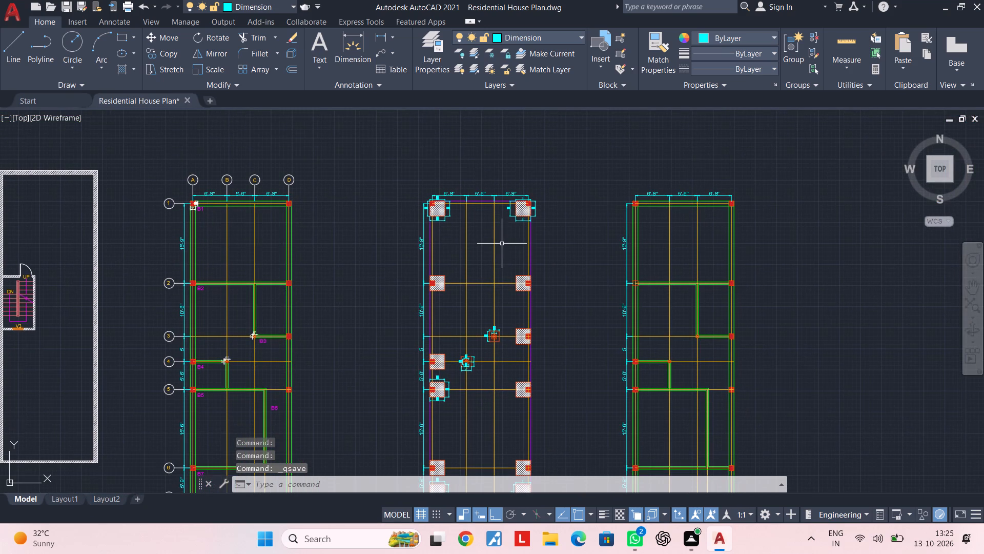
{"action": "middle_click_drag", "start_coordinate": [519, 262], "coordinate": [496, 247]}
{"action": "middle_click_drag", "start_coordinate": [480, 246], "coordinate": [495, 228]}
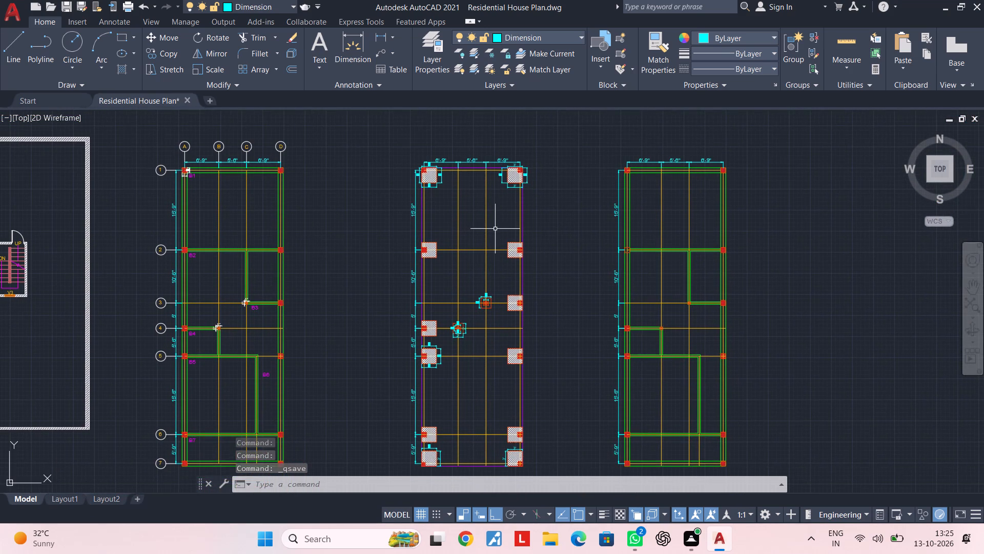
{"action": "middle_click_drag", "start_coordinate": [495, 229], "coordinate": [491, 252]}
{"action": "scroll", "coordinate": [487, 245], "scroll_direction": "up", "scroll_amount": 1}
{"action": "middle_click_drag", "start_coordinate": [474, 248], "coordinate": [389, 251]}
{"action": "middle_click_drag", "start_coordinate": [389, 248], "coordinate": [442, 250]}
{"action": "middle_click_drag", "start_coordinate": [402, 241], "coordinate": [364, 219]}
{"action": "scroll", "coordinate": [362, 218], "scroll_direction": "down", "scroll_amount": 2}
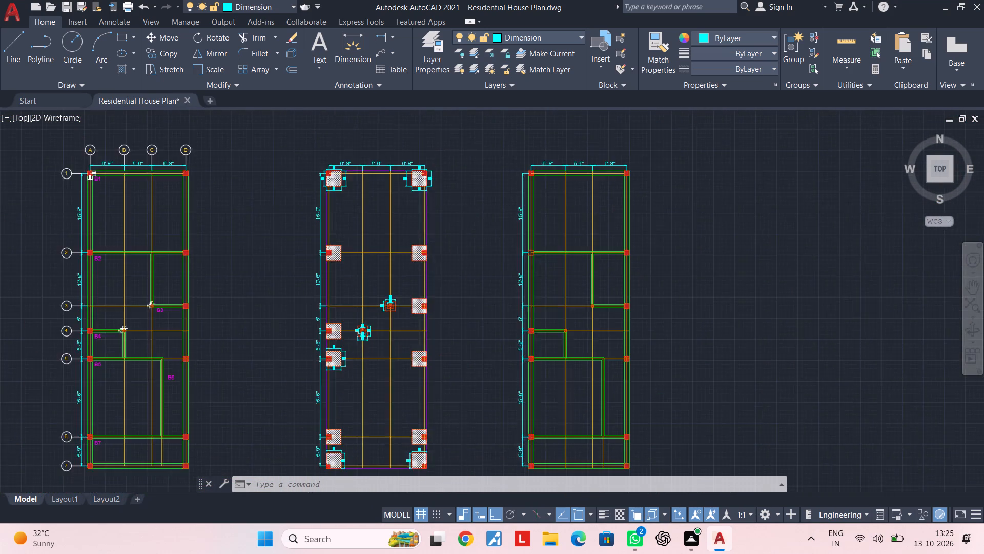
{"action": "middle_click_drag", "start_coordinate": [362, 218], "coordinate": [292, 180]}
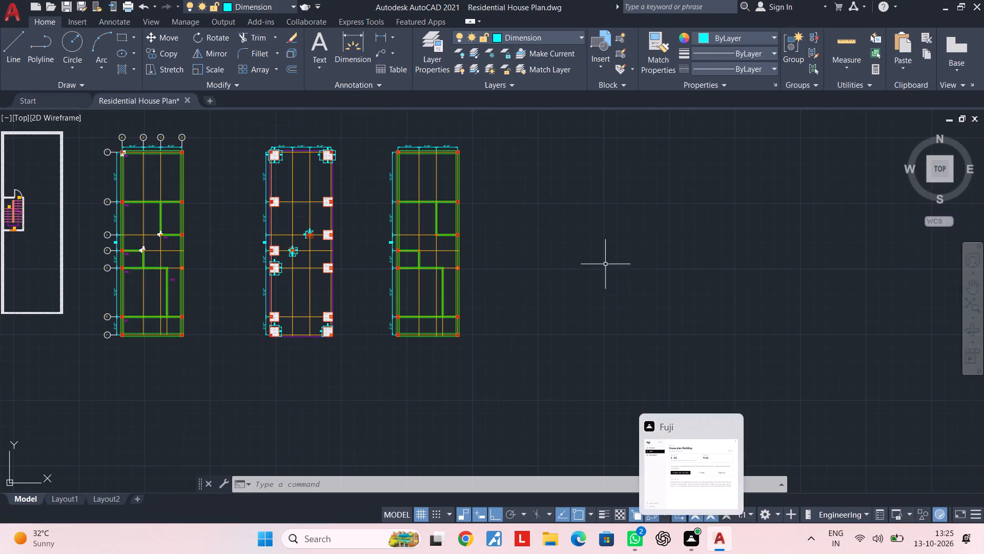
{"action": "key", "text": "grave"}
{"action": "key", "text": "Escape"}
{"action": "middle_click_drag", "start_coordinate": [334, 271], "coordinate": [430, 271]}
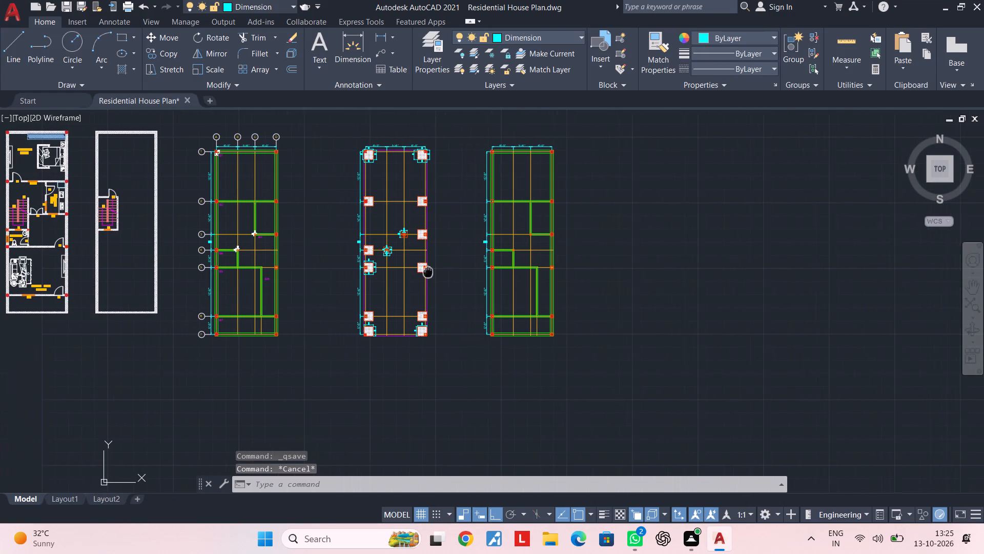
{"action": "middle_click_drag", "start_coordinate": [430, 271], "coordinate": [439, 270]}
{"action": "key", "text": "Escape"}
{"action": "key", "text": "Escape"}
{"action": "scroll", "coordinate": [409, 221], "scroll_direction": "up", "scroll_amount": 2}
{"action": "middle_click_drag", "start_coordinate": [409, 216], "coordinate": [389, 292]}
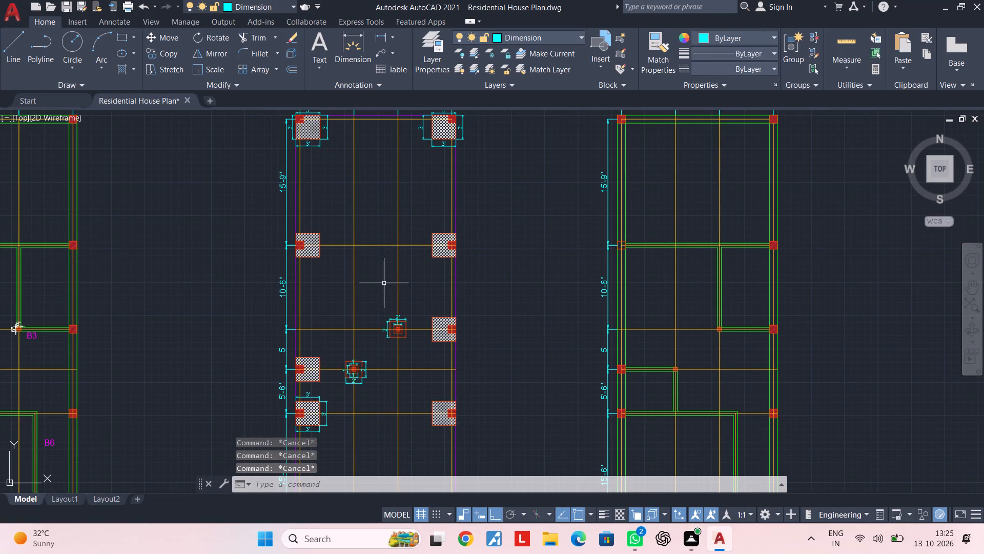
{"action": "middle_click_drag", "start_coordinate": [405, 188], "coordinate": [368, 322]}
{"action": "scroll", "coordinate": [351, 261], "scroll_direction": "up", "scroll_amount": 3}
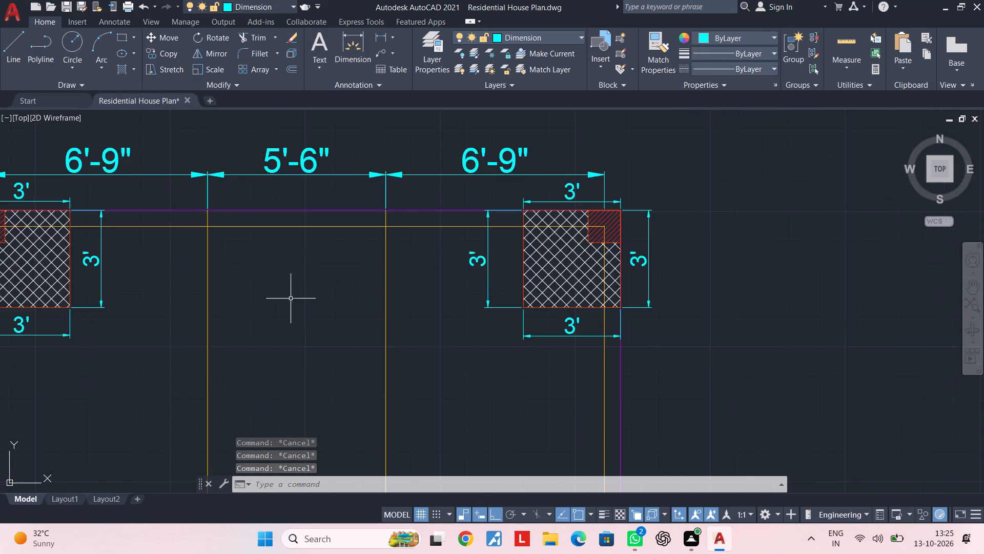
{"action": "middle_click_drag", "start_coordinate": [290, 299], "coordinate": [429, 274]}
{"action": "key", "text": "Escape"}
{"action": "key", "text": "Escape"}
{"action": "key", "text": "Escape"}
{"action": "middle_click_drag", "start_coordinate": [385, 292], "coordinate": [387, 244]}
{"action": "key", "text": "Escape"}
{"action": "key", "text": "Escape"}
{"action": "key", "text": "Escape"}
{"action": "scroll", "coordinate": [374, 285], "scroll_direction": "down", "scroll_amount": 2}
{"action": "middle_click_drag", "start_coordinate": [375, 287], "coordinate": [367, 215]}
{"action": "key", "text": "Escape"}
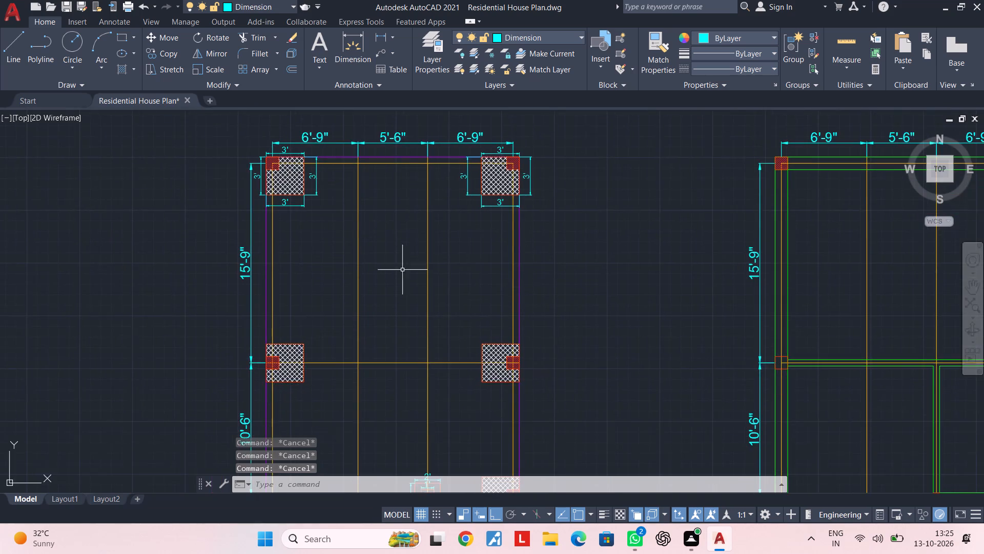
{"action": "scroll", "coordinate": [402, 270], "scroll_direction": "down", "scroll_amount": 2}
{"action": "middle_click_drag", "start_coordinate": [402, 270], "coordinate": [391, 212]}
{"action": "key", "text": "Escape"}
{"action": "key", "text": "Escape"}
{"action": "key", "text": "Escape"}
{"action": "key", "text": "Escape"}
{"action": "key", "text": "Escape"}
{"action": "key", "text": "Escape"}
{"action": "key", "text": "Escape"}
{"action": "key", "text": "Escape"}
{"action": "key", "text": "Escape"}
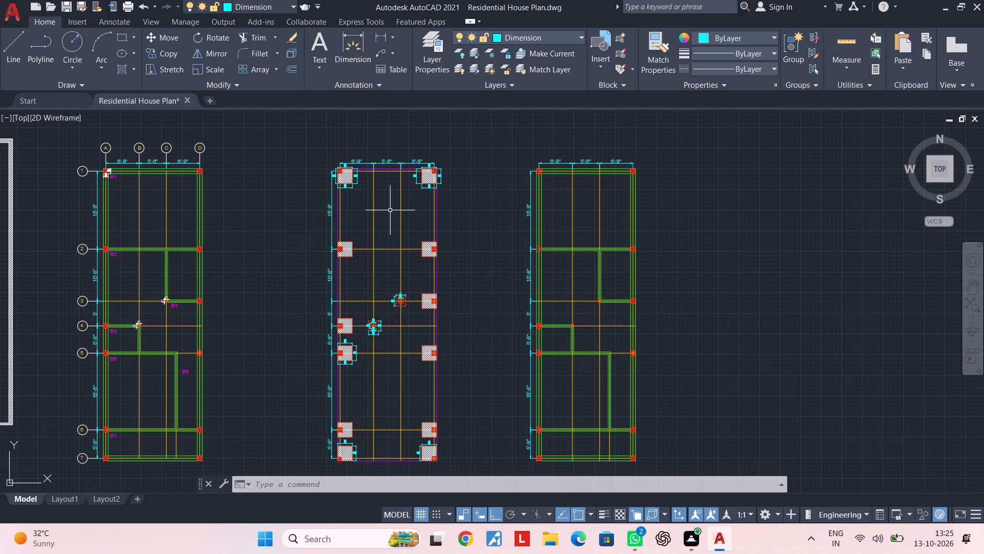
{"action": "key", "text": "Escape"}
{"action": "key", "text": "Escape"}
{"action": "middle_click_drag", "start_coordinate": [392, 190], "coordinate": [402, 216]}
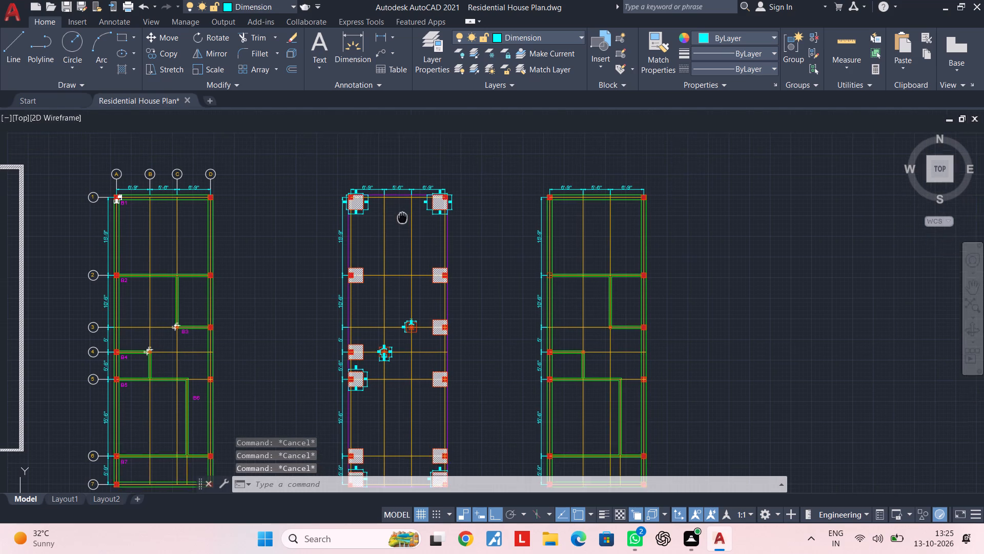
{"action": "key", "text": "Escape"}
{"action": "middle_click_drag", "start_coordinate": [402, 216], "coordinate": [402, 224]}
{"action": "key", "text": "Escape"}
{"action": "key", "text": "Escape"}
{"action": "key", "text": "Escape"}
Create a new layer named FOOTING TEXT with colour 210.
{"action": "left_click", "coordinate": [441, 46]}
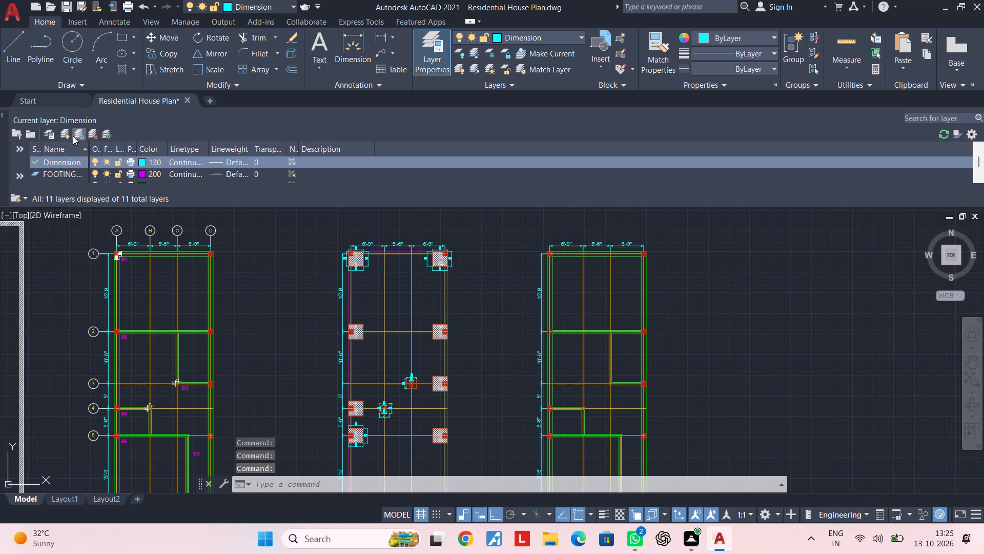
{"action": "left_click", "coordinate": [58, 134]}
{"action": "key", "text": "BackSpace"}
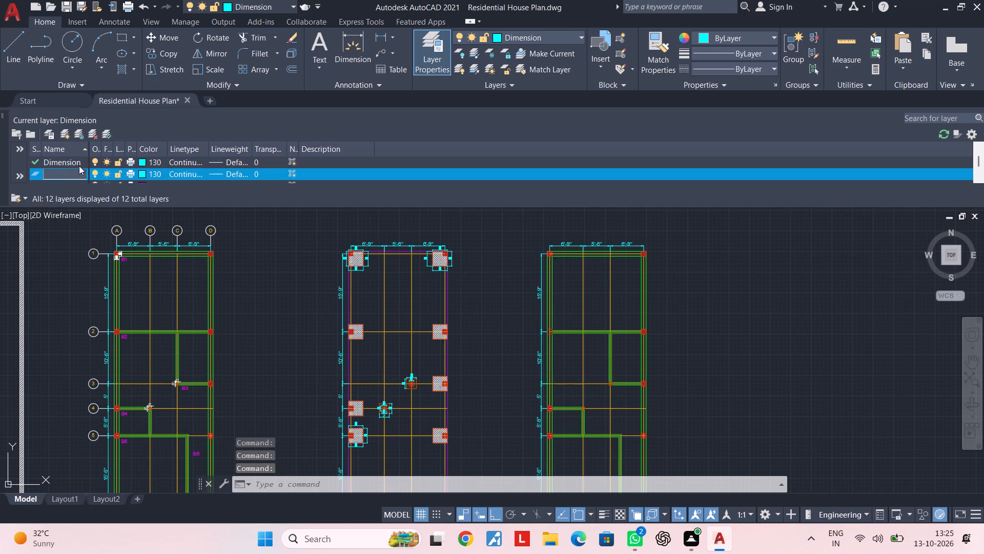
{"action": "type", "text": "FOOTING TEXT"}
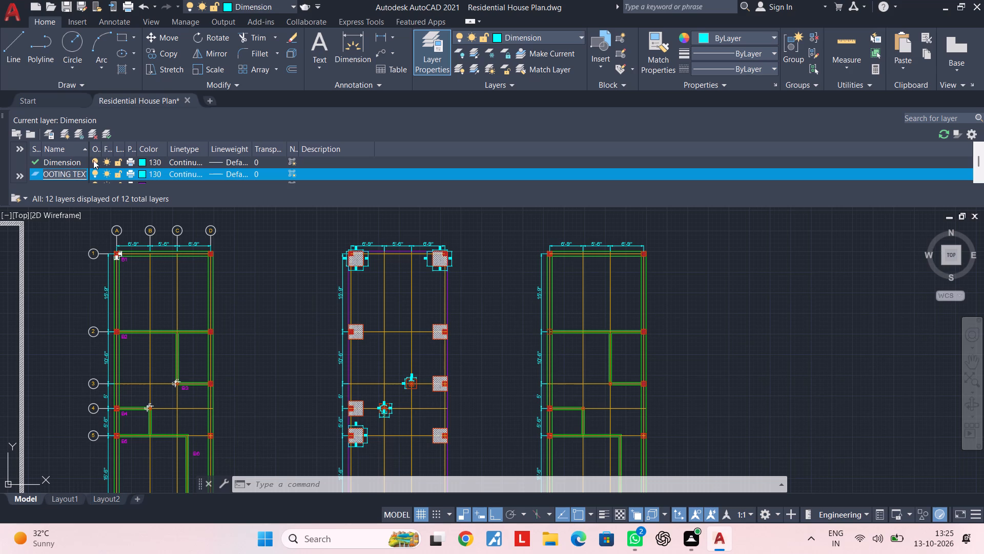
{"action": "left_click", "coordinate": [141, 174]}
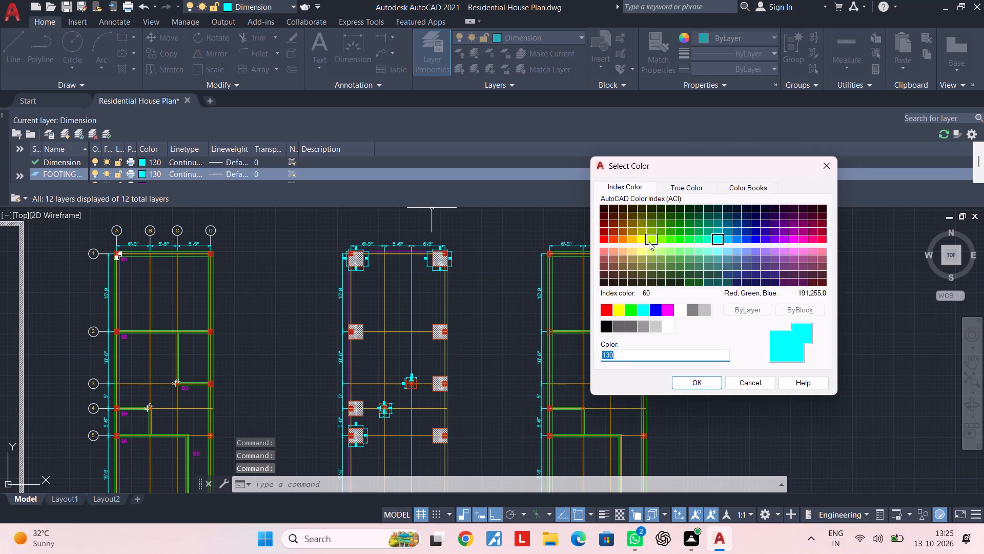
{"action": "left_click", "coordinate": [795, 243]}
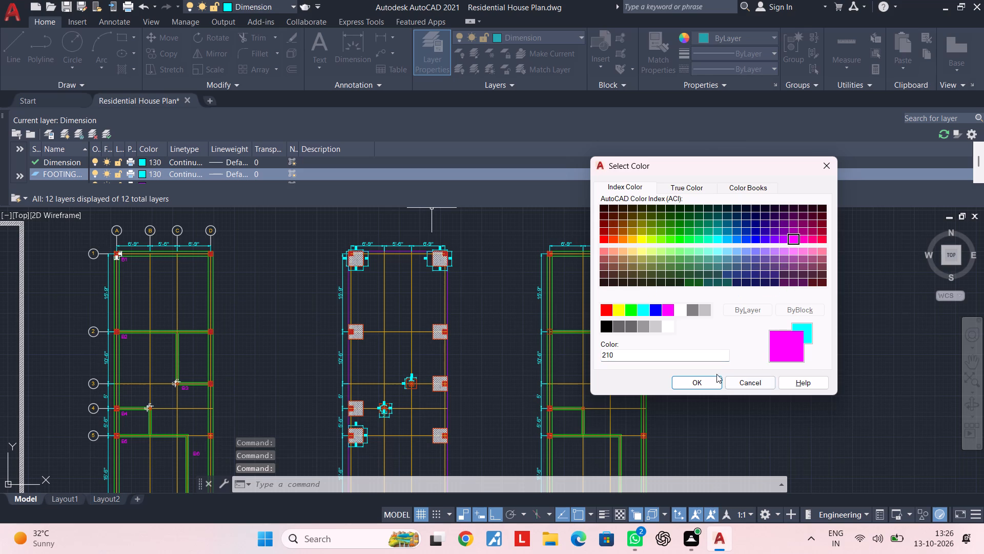
{"action": "left_click", "coordinate": [691, 379]}
{"action": "key", "text": "Escape"}
{"action": "key", "text": "Escape"}
{"action": "middle_click_drag", "start_coordinate": [626, 294], "coordinate": [587, 292]}
{"action": "scroll", "coordinate": [396, 274], "scroll_direction": "up", "scroll_amount": 3}
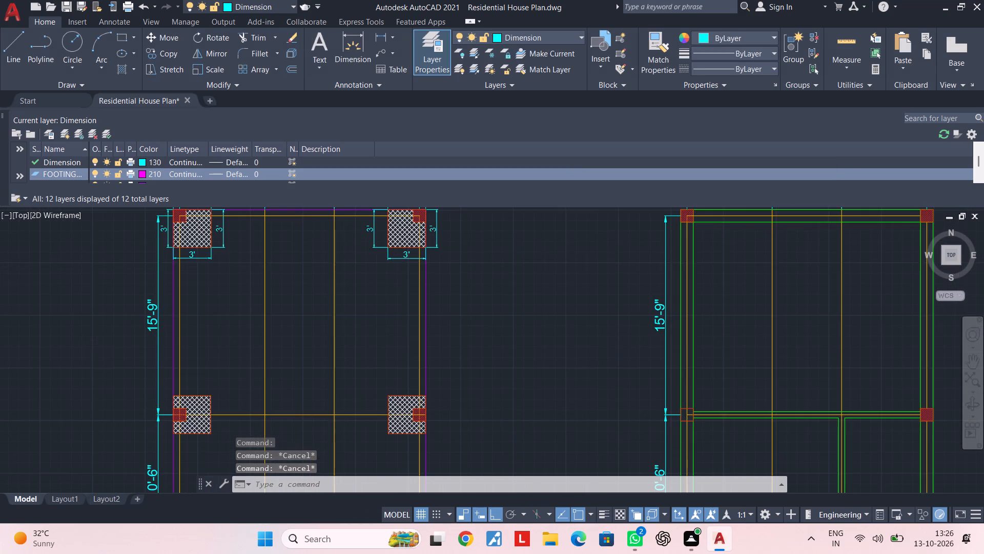
{"action": "scroll", "coordinate": [396, 274], "scroll_direction": "down", "scroll_amount": 2}
{"action": "middle_click_drag", "start_coordinate": [401, 276], "coordinate": [647, 292]}
{"action": "middle_click_drag", "start_coordinate": [584, 297], "coordinate": [660, 296]}
{"action": "middle_click_drag", "start_coordinate": [644, 292], "coordinate": [607, 312]}
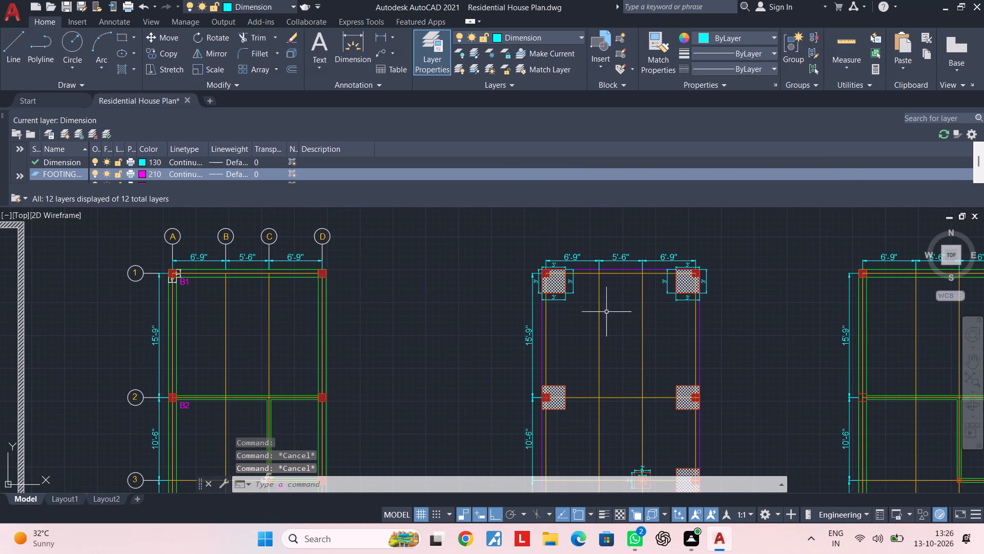
{"action": "key", "text": "Escape"}
{"action": "key", "text": "Escape"}
{"action": "key", "text": "Escape"}
{"action": "key", "text": "Escape"}
{"action": "key", "text": "Escape"}
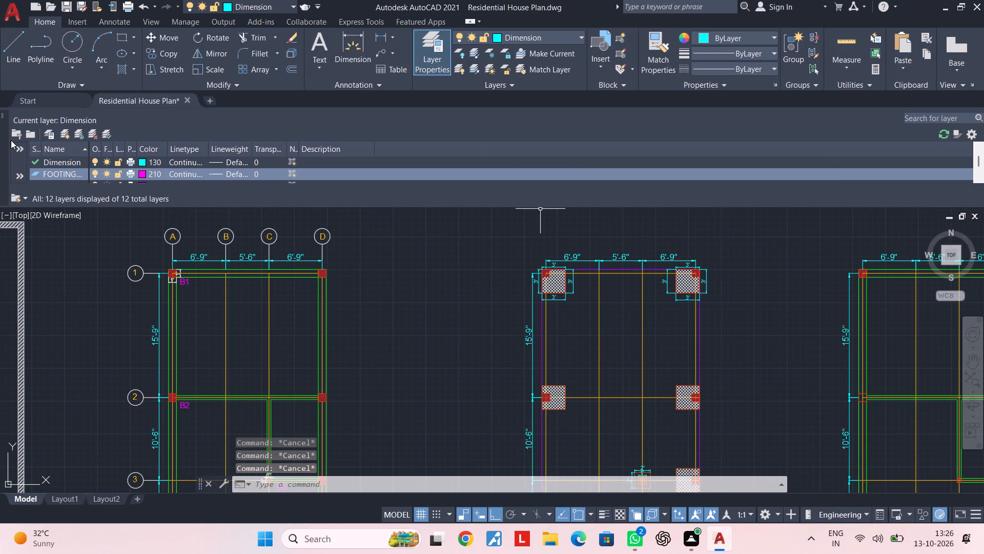
{"action": "left_click", "coordinate": [2, 117]}
{"action": "key", "text": "Escape"}
{"action": "key", "text": "Escape"}
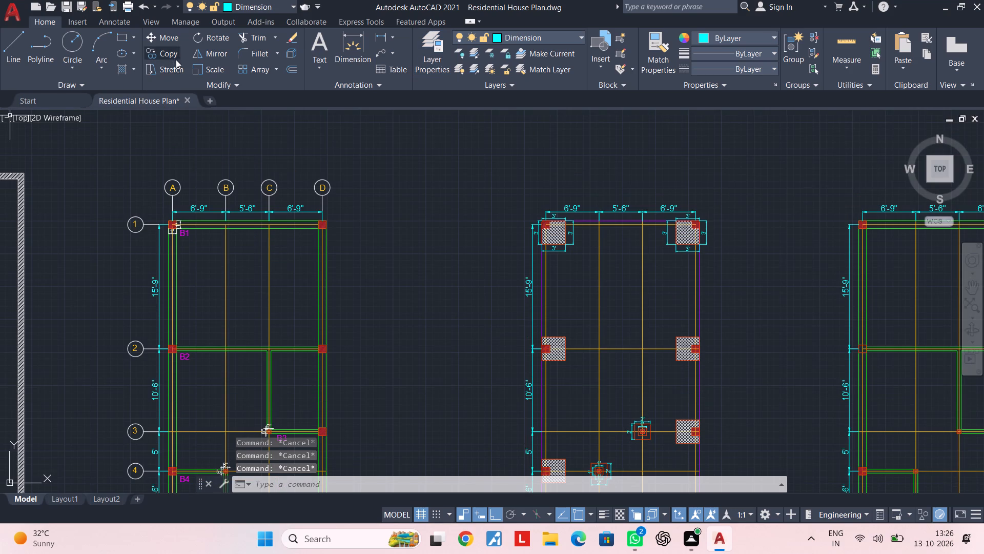
{"action": "key", "text": "Escape"}
{"action": "key", "text": "Escape"}
{"action": "key", "text": "Escape"}
{"action": "key", "text": "Escape"}
Add the multiline text label F1C1 just below and beside the left corner footing on grid line 1 of the footing plan.
{"action": "left_click", "coordinate": [314, 37]}
{"action": "middle_click_drag", "start_coordinate": [669, 281], "coordinate": [518, 264]}
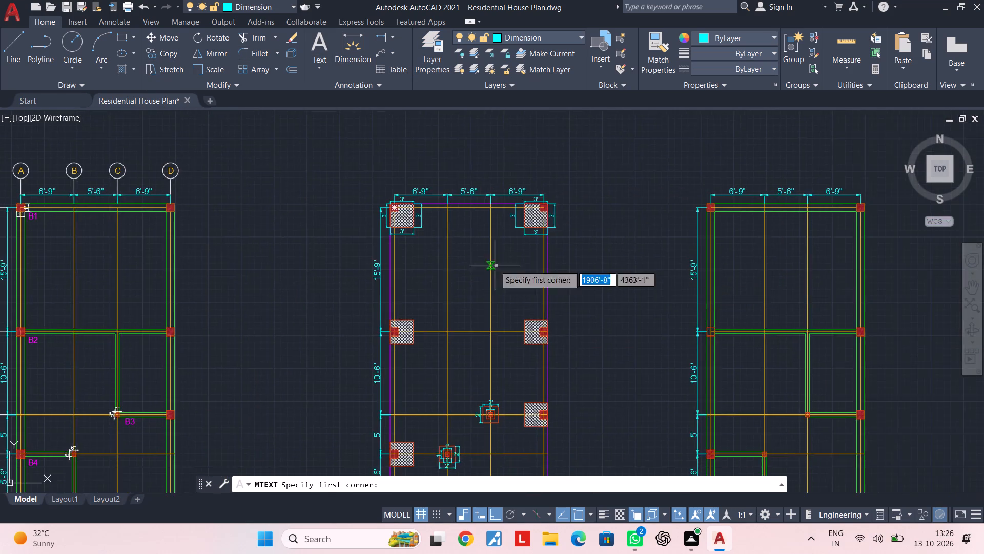
{"action": "scroll", "coordinate": [435, 262], "scroll_direction": "up", "scroll_amount": 2}
{"action": "middle_click_drag", "start_coordinate": [414, 219], "coordinate": [427, 267]}
{"action": "scroll", "coordinate": [427, 268], "scroll_direction": "up", "scroll_amount": 2}
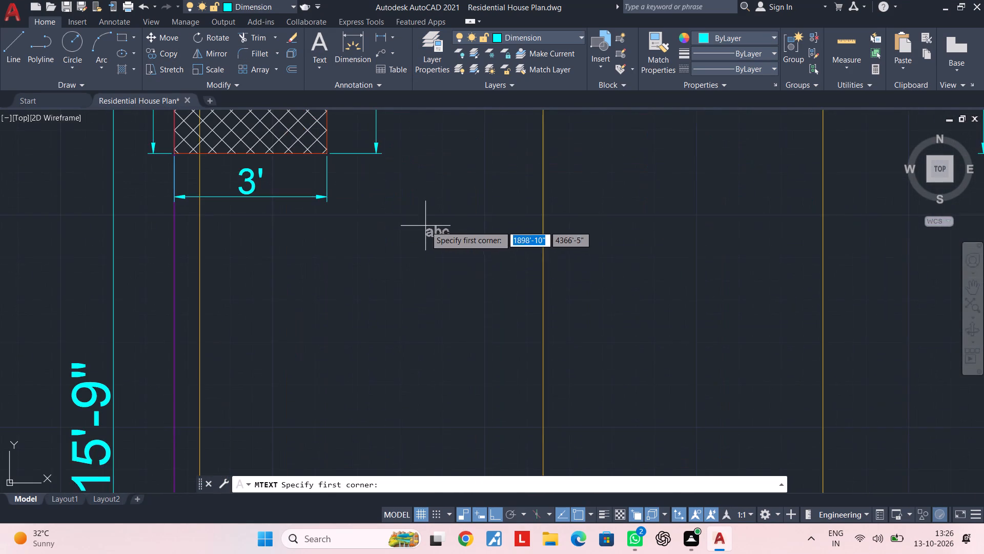
{"action": "middle_click_drag", "start_coordinate": [425, 226], "coordinate": [416, 280]}
{"action": "left_click", "coordinate": [398, 217]}
{"action": "left_click", "coordinate": [510, 314]}
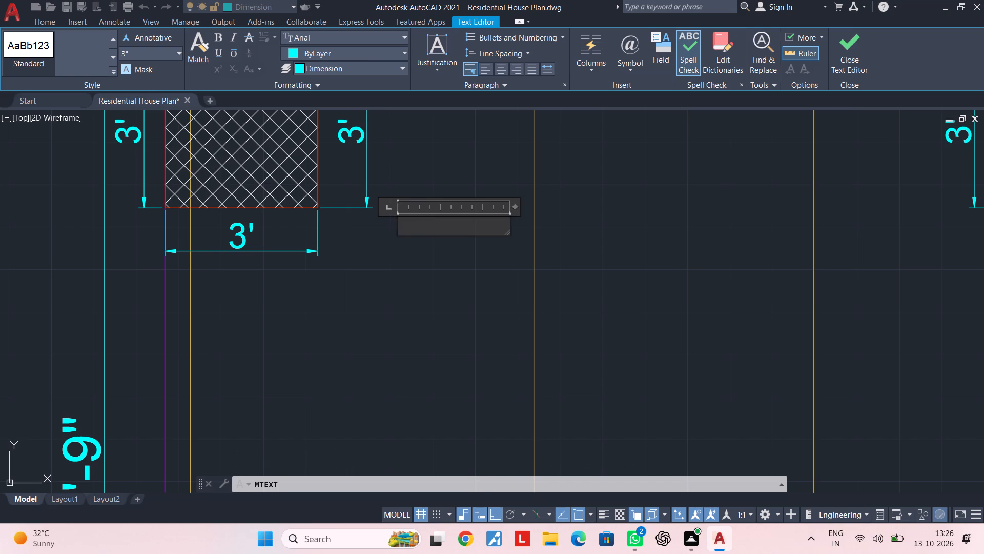
{"action": "type", "text": "F1"}
{"action": "key", "text": "c"}
{"action": "key", "text": "1"}
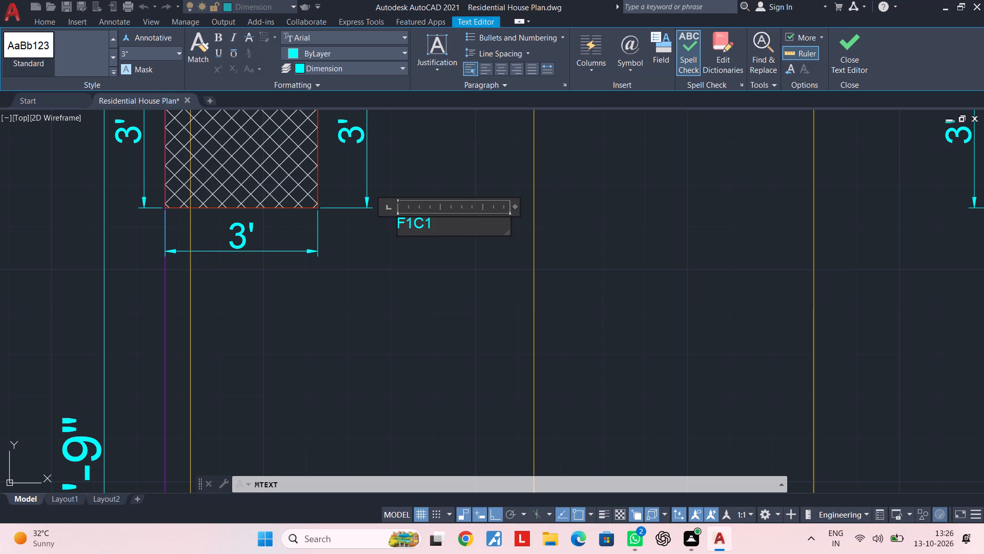
{"action": "left_click", "coordinate": [404, 288]}
Move the F1C1 label to the FOOTING LINE layer.
{"action": "left_click", "coordinate": [414, 229]}
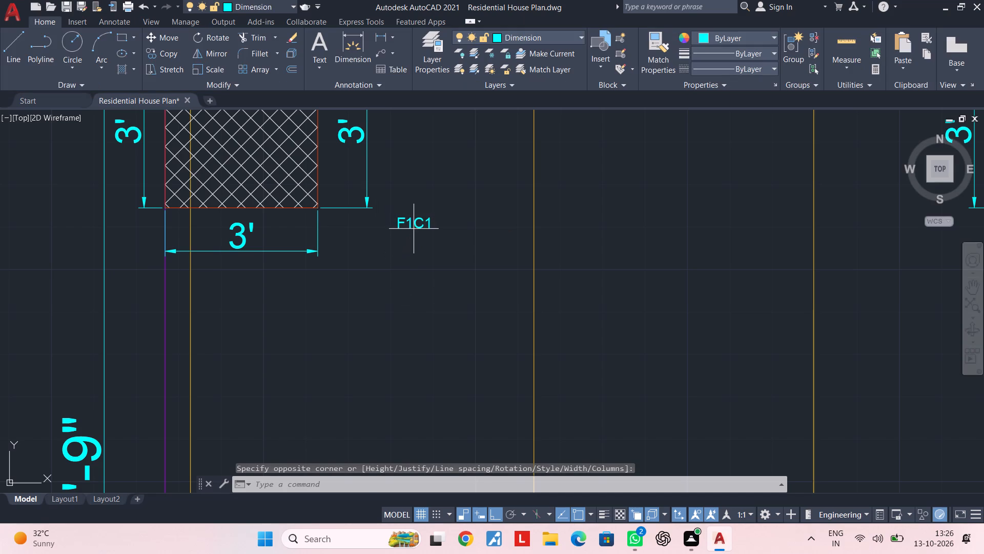
{"action": "left_click", "coordinate": [434, 213]}
{"action": "left_click", "coordinate": [427, 218]}
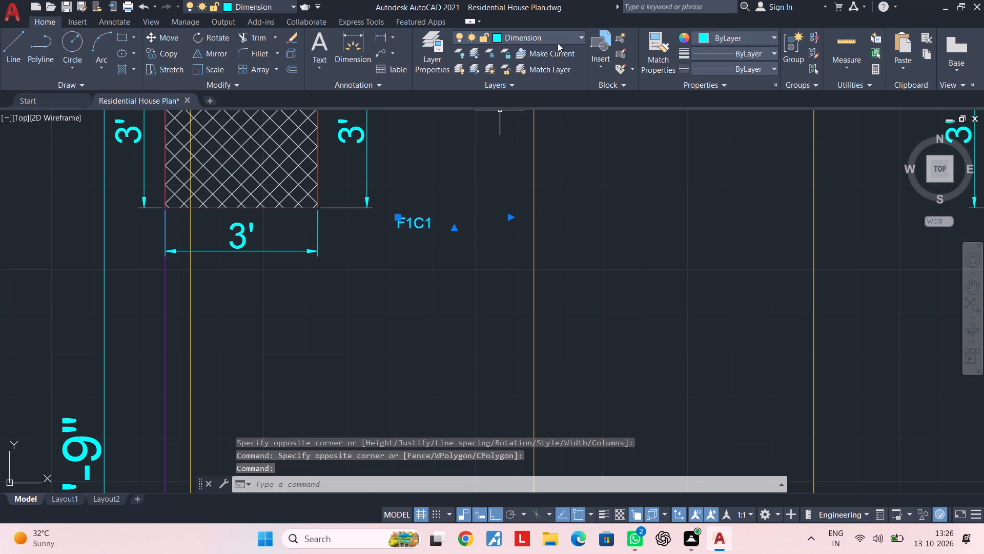
{"action": "left_click", "coordinate": [559, 37]}
{"action": "left_click", "coordinate": [541, 129]}
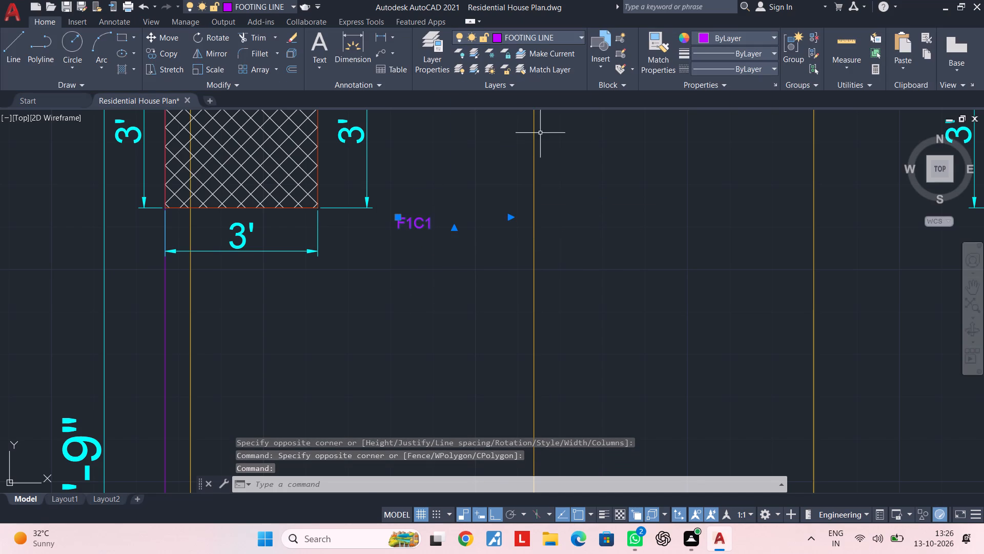
{"action": "key", "text": "Escape"}
{"action": "middle_click_drag", "start_coordinate": [420, 233], "coordinate": [451, 189]}
{"action": "key", "text": "Escape"}
{"action": "key", "text": "Escape"}
Set the F1C1 label's text height to 9".
{"action": "left_click", "coordinate": [464, 160]}
{"action": "left_click", "coordinate": [419, 216]}
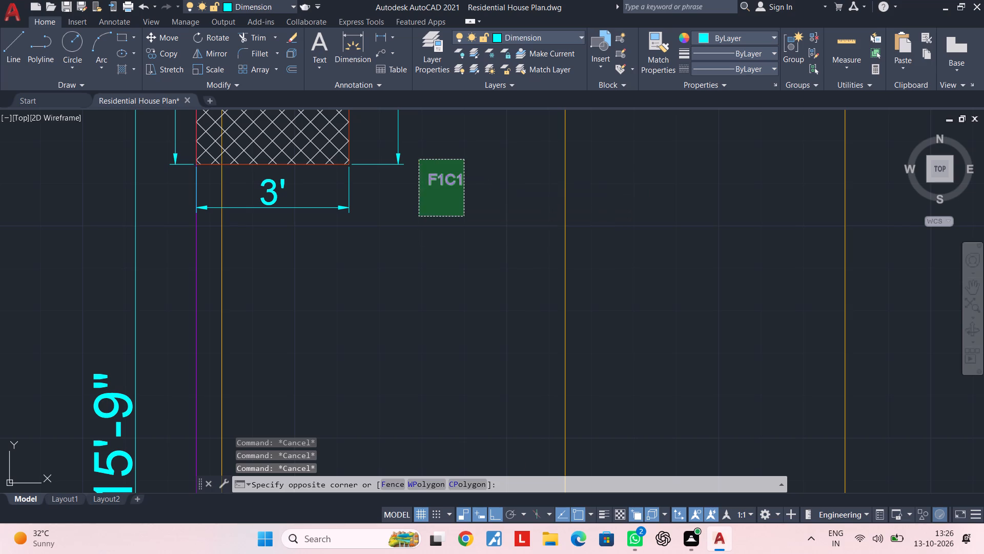
{"action": "right_click", "coordinate": [441, 200]}
{"action": "left_click", "coordinate": [477, 501]}
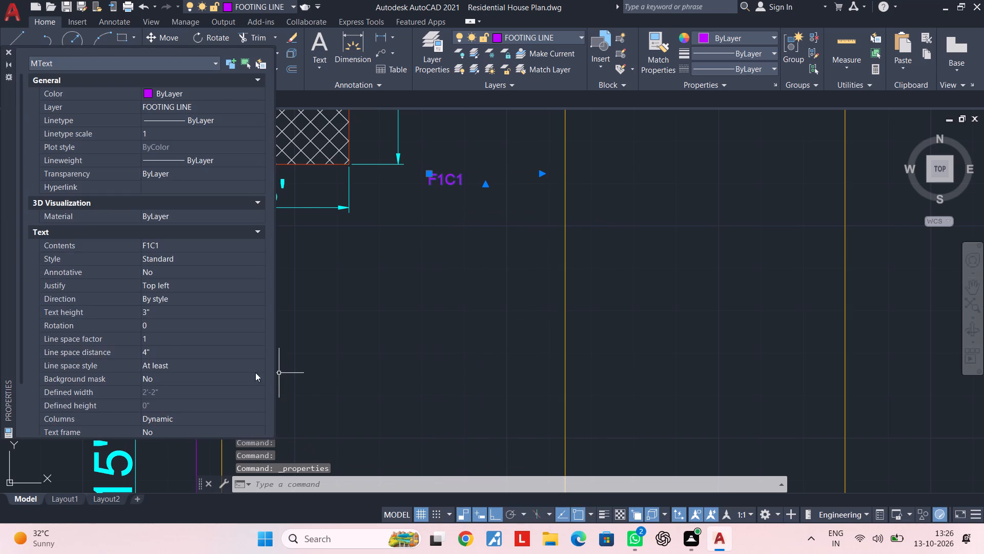
{"action": "left_click", "coordinate": [164, 310]}
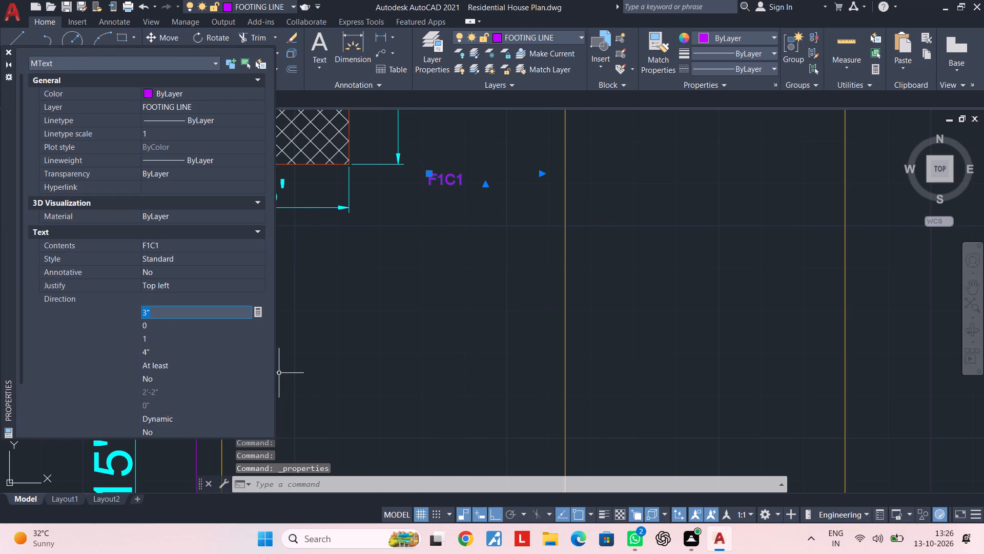
{"action": "key", "text": "BackSpace"}
{"action": "type", "text": "9\""}
{"action": "key", "text": "Return"}
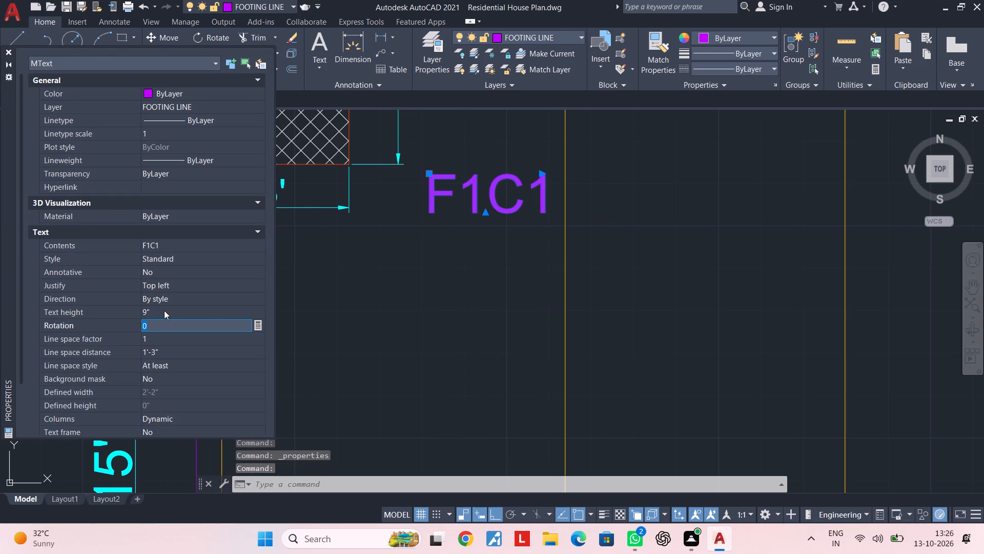
{"action": "key", "text": "Escape"}
{"action": "key", "text": "Escape"}
{"action": "key", "text": "Escape"}
{"action": "key", "text": "Escape"}
{"action": "left_click", "coordinate": [9, 50]}
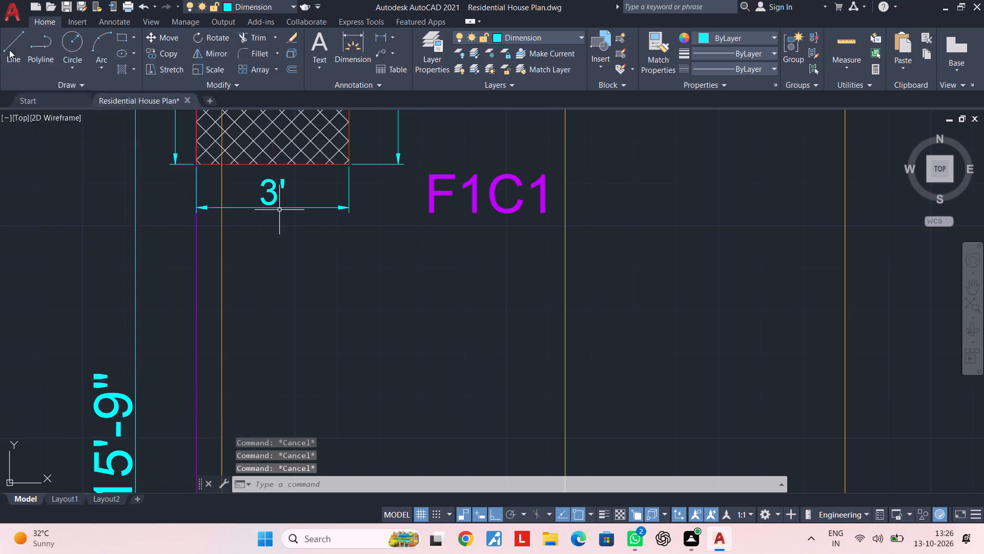
{"action": "key", "text": "Escape"}
Copy the F1C1 label horizontally from the left corner footing to beside the right corner footing on grid line 1.
{"action": "scroll", "coordinate": [403, 256], "scroll_direction": "down", "scroll_amount": 2}
{"action": "middle_click_drag", "start_coordinate": [409, 256], "coordinate": [306, 262]}
{"action": "key", "text": "Escape"}
{"action": "scroll", "coordinate": [328, 246], "scroll_direction": "up", "scroll_amount": 1}
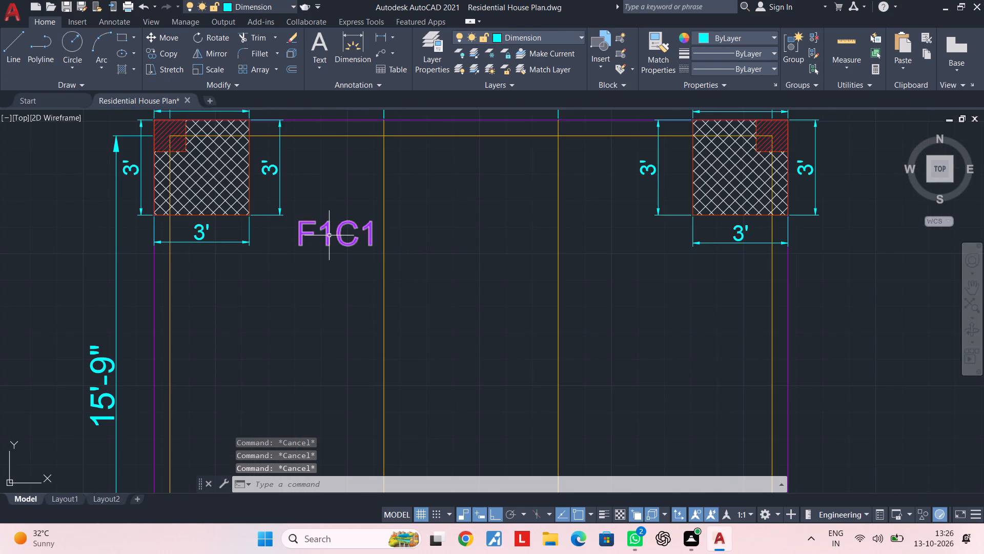
{"action": "left_click", "coordinate": [326, 233]}
{"action": "type", "text": "CO"}
{"action": "key", "text": "space"}
{"action": "left_click", "coordinate": [308, 235]}
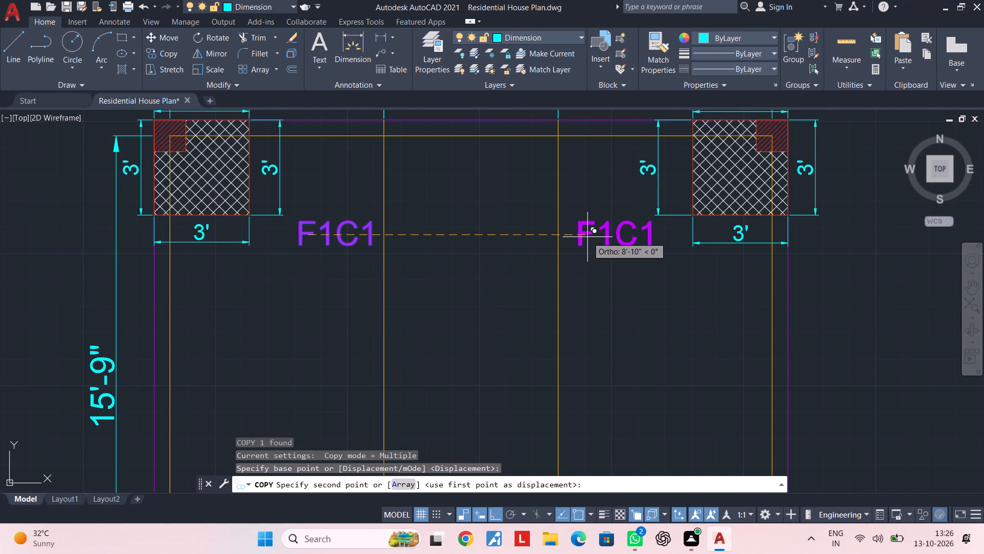
{"action": "left_click", "coordinate": [577, 236]}
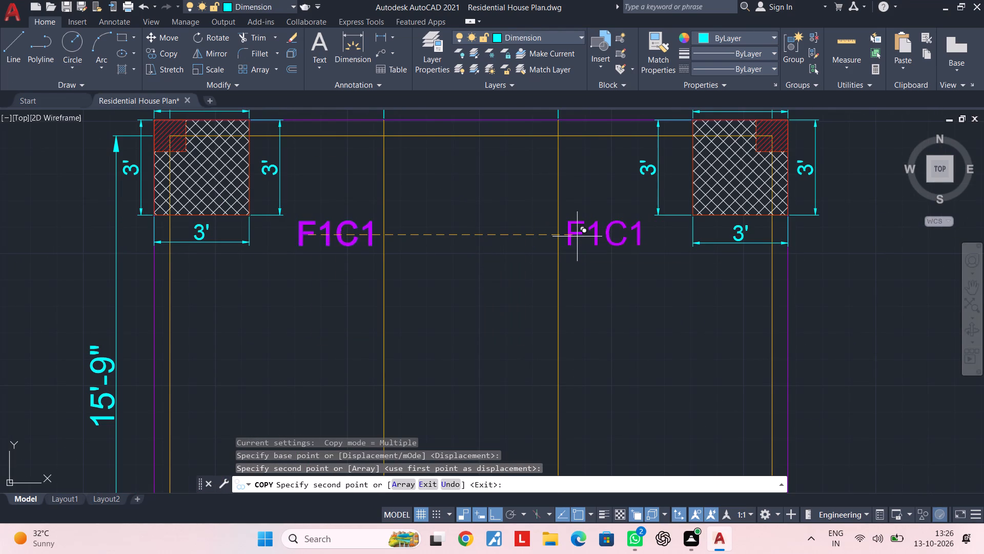
{"action": "middle_click_drag", "start_coordinate": [588, 283], "coordinate": [585, 264]}
{"action": "key", "text": "Escape"}
{"action": "key", "text": "Escape"}
{"action": "scroll", "coordinate": [584, 271], "scroll_direction": "down", "scroll_amount": 2}
{"action": "middle_click_drag", "start_coordinate": [578, 255], "coordinate": [565, 210]}
{"action": "key", "text": "Escape"}
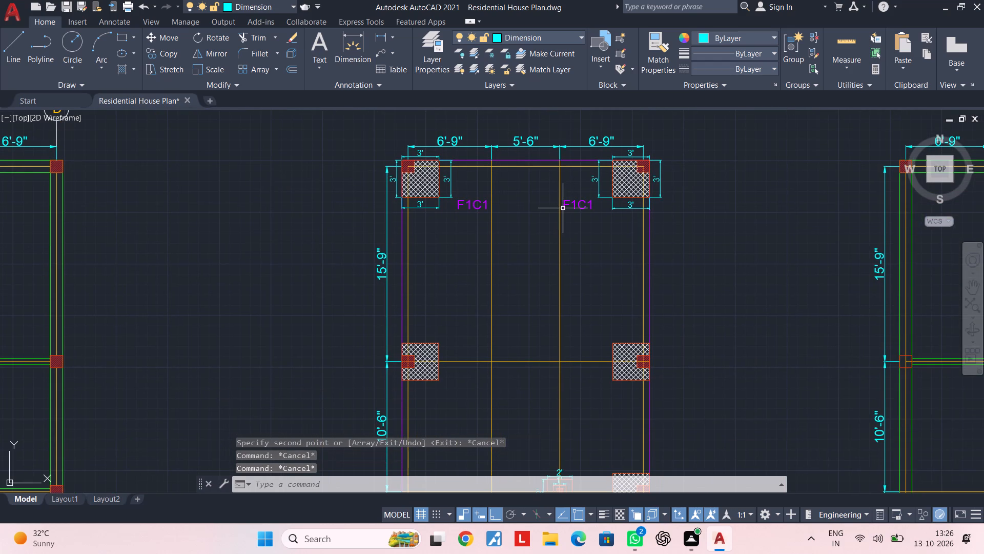
Copy both grid line 1 F1C1 labels straight down to just below grid line 2, beside its left and right footings.
{"action": "left_click", "coordinate": [468, 203]}
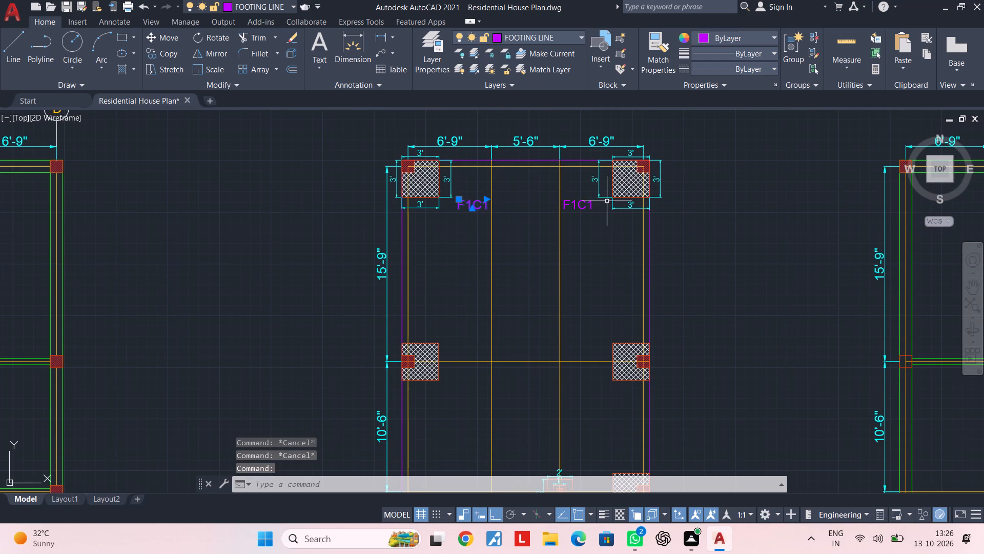
{"action": "left_click", "coordinate": [588, 205]}
{"action": "type", "text": "CO"}
{"action": "key", "text": "space"}
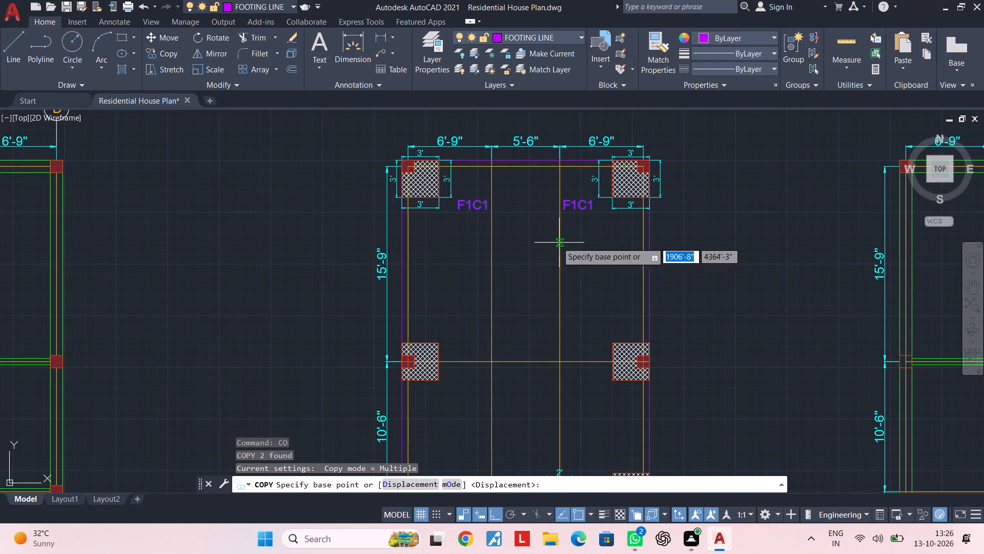
{"action": "left_click", "coordinate": [526, 225]}
{"action": "middle_click_drag", "start_coordinate": [526, 308], "coordinate": [528, 195]}
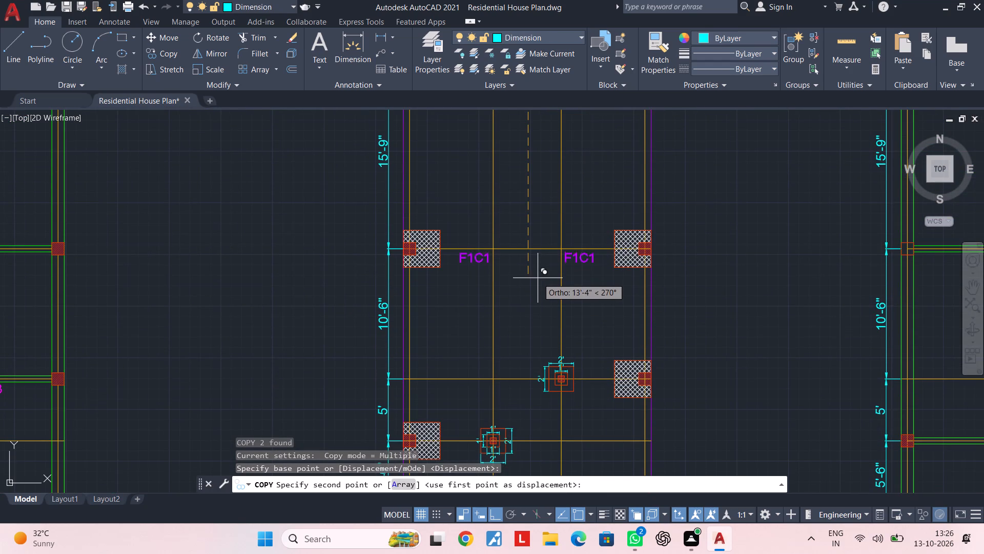
{"action": "scroll", "coordinate": [538, 279], "scroll_direction": "up", "scroll_amount": 1}
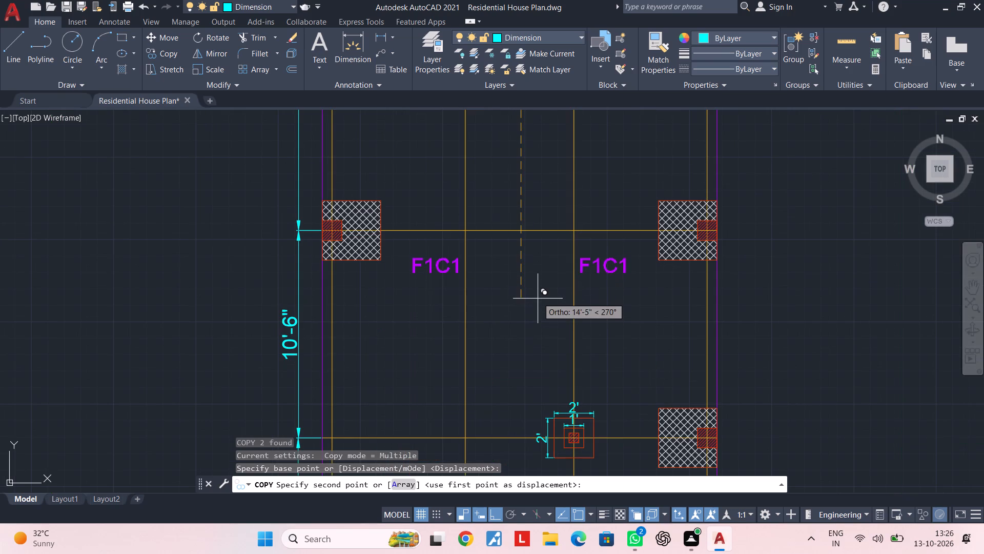
{"action": "left_click", "coordinate": [538, 294]}
{"action": "scroll", "coordinate": [538, 301], "scroll_direction": "down", "scroll_amount": 2}
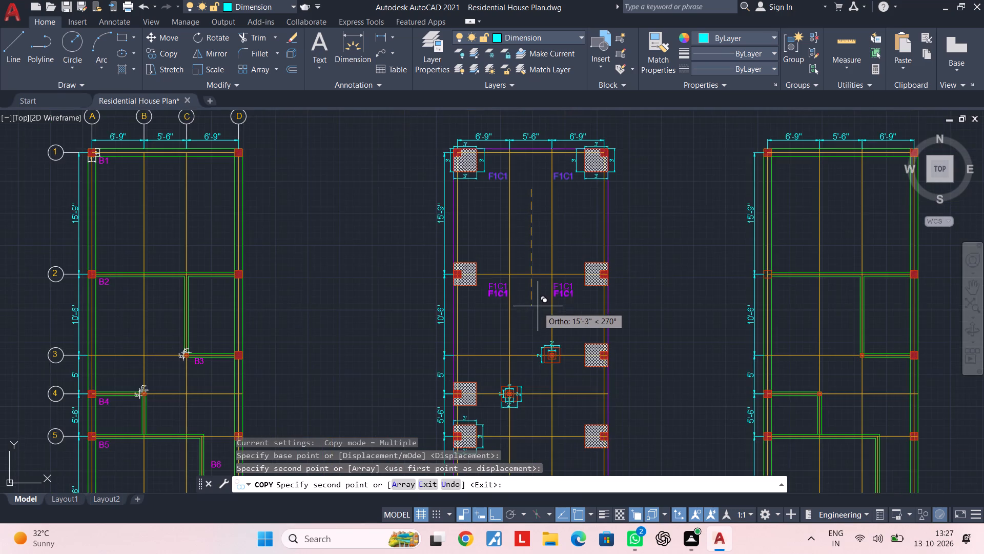
{"action": "middle_click_drag", "start_coordinate": [538, 307], "coordinate": [532, 231]}
{"action": "key", "text": "Escape"}
{"action": "key", "text": "Escape"}
Copy the right-hand F1C1 label of grid line 2, with Ortho off, below the 2' footing and the right footing on grid line 3.
{"action": "middle_click_drag", "start_coordinate": [539, 294], "coordinate": [534, 261]}
{"action": "key", "text": "Escape"}
{"action": "scroll", "coordinate": [567, 170], "scroll_direction": "up", "scroll_amount": 2}
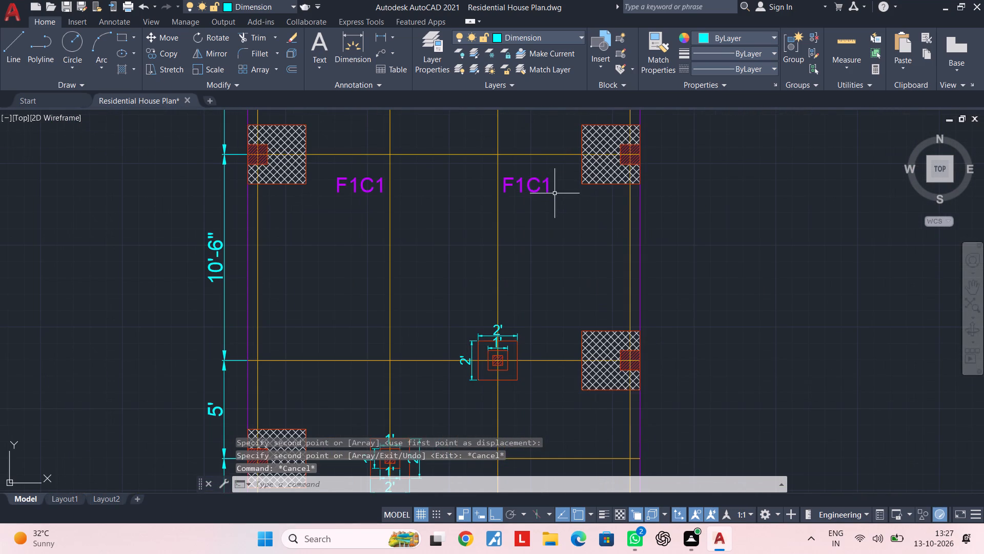
{"action": "left_click", "coordinate": [548, 189]}
{"action": "type", "text": "CO"}
{"action": "key", "text": "space"}
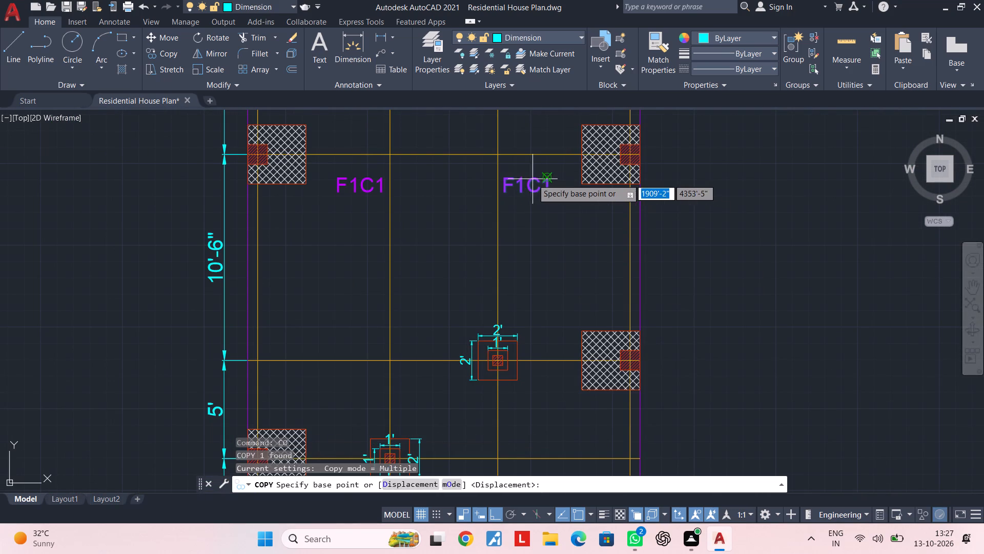
{"action": "left_click", "coordinate": [532, 179]}
{"action": "middle_click_drag", "start_coordinate": [547, 323], "coordinate": [517, 168]}
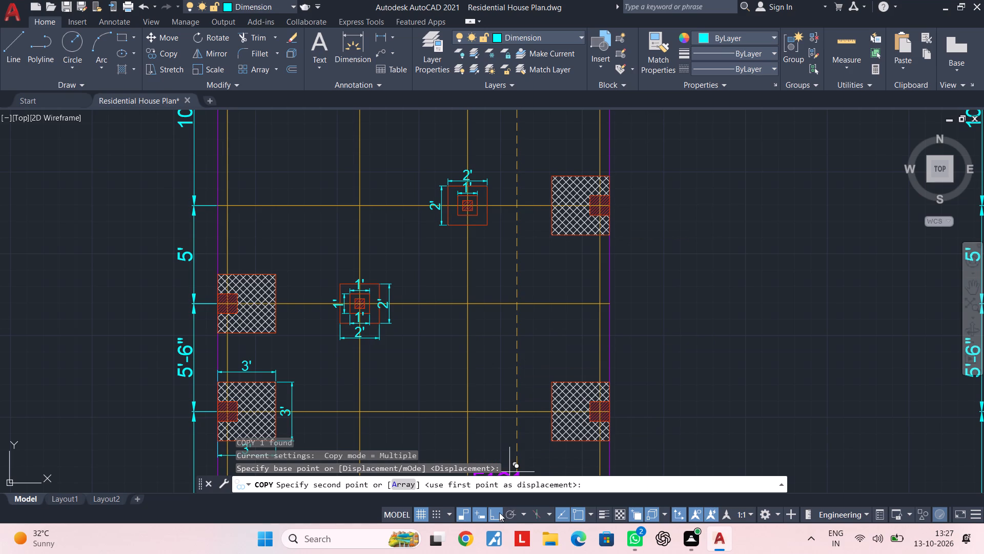
{"action": "left_click", "coordinate": [490, 512]}
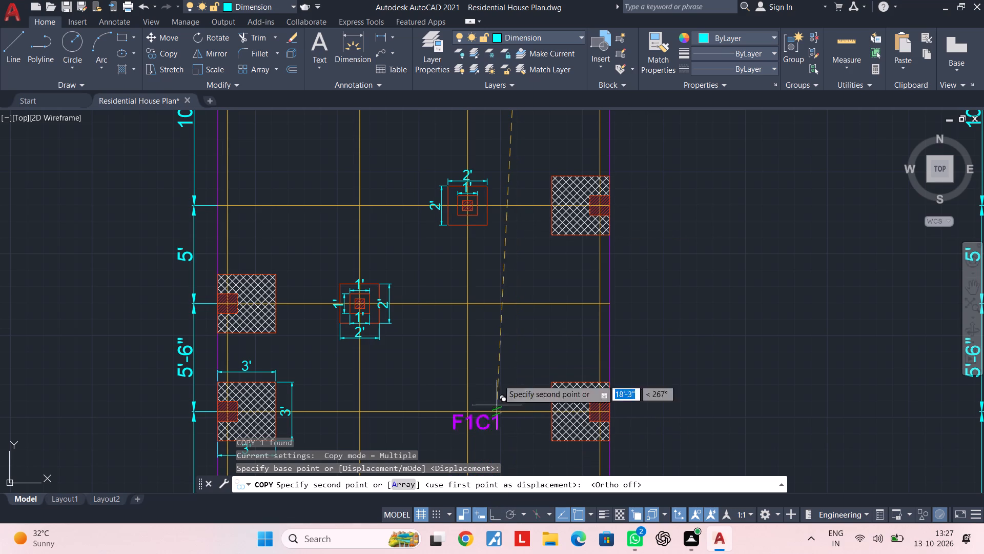
{"action": "scroll", "coordinate": [486, 235], "scroll_direction": "up", "scroll_amount": 1}
{"action": "left_click", "coordinate": [480, 230]}
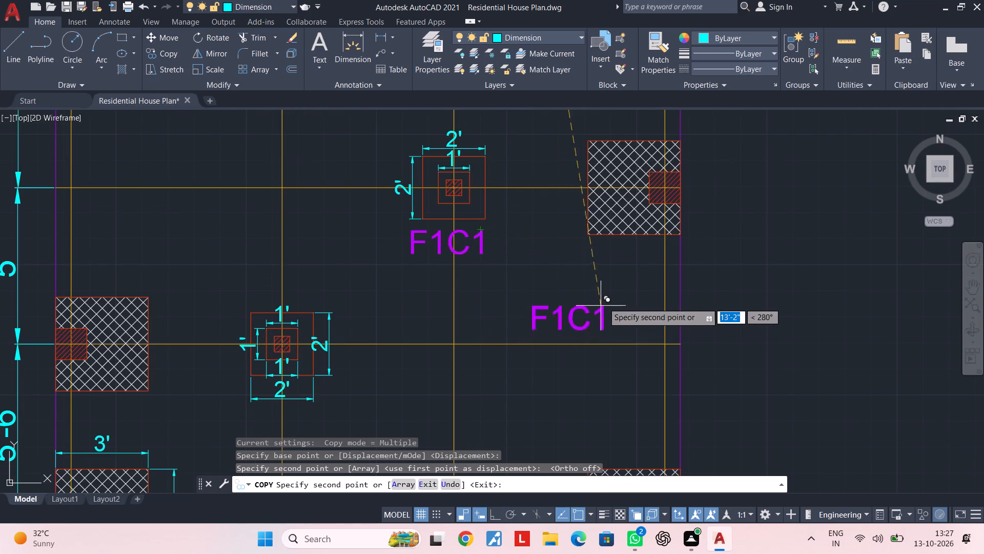
{"action": "middle_click_drag", "start_coordinate": [604, 299], "coordinate": [563, 296]}
{"action": "middle_click_drag", "start_coordinate": [580, 294], "coordinate": [556, 270]}
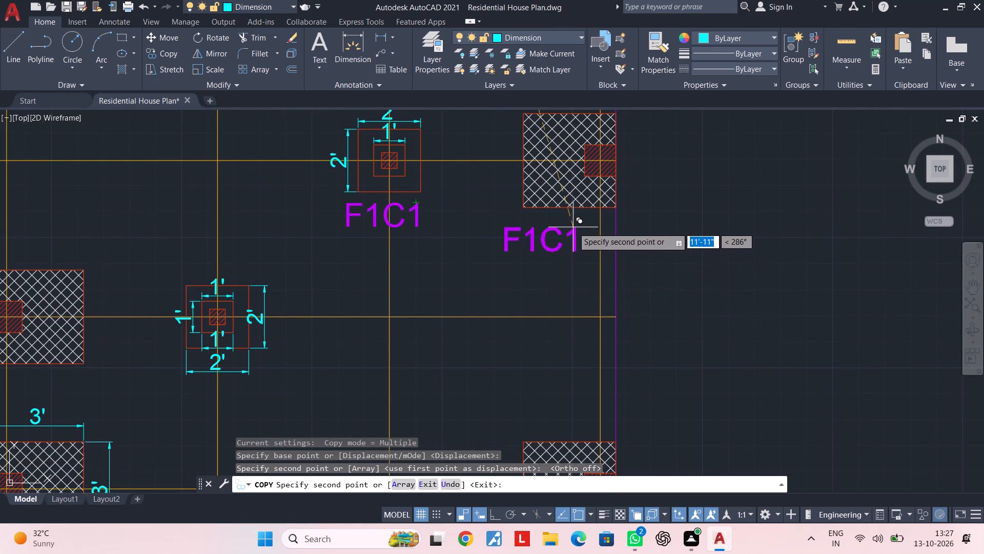
{"action": "left_click", "coordinate": [579, 225]}
Place further F1C1 copies beside the right-side footings on grid line 5 and on the two lowest grid lines.
{"action": "scroll", "coordinate": [582, 372], "scroll_direction": "down", "scroll_amount": 2}
{"action": "middle_click_drag", "start_coordinate": [583, 362], "coordinate": [581, 249]}
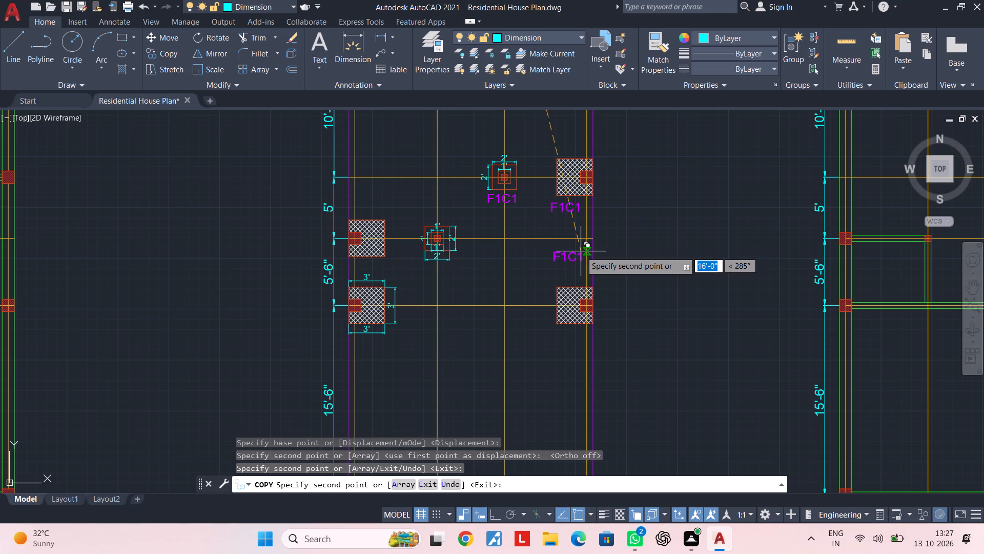
{"action": "middle_click_drag", "start_coordinate": [580, 278], "coordinate": [580, 193]}
{"action": "scroll", "coordinate": [551, 263], "scroll_direction": "up", "scroll_amount": 1}
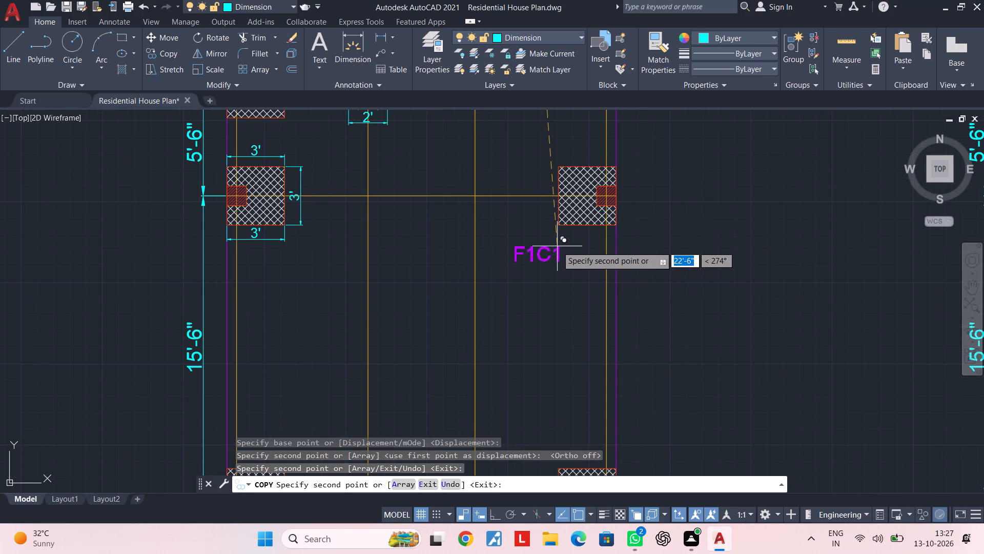
{"action": "left_click", "coordinate": [557, 246]}
{"action": "middle_click_drag", "start_coordinate": [552, 316], "coordinate": [547, 175]}
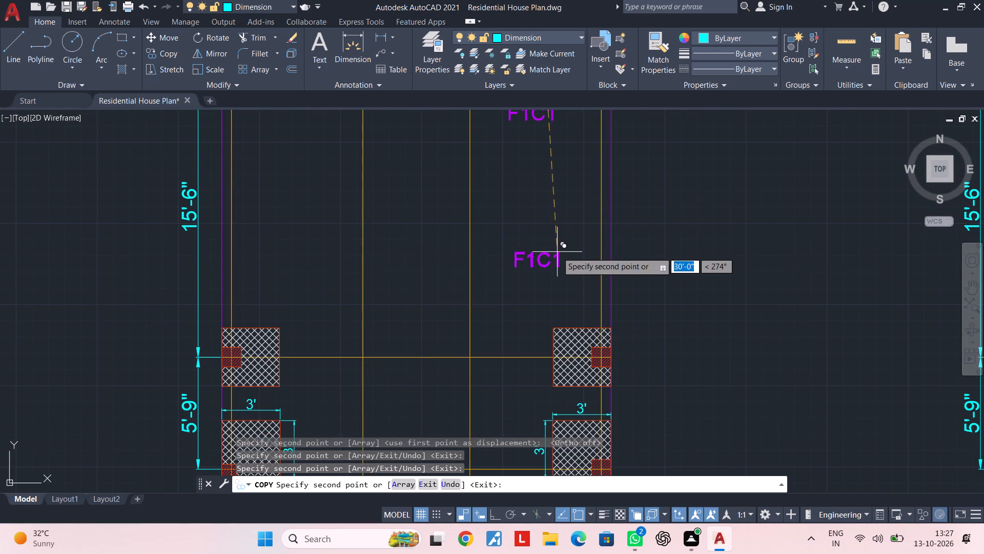
{"action": "middle_click_drag", "start_coordinate": [558, 232], "coordinate": [558, 162]}
{"action": "middle_click_drag", "start_coordinate": [538, 275], "coordinate": [546, 207]}
{"action": "scroll", "coordinate": [537, 264], "scroll_direction": "up", "scroll_amount": 2}
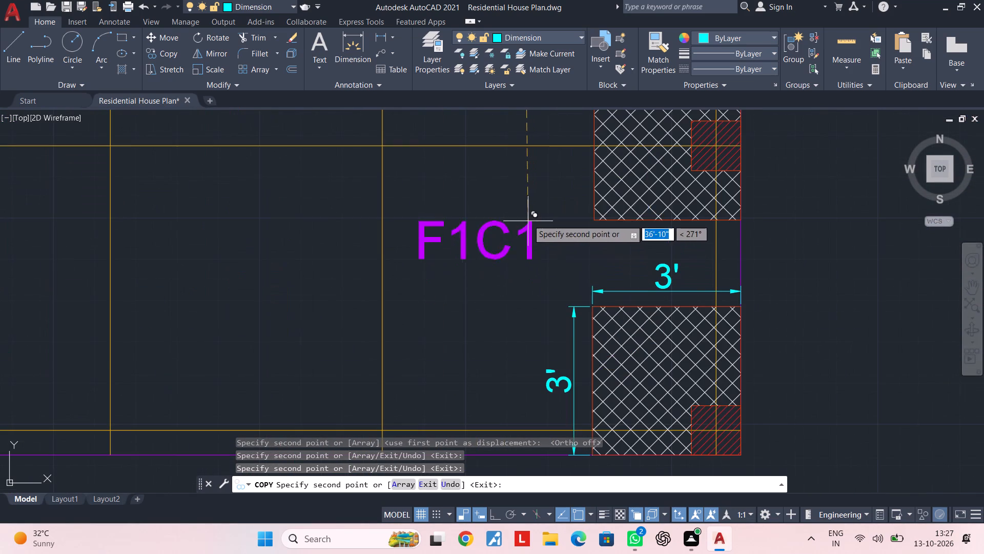
{"action": "left_click", "coordinate": [514, 180]}
{"action": "scroll", "coordinate": [520, 235], "scroll_direction": "down", "scroll_amount": 1}
{"action": "middle_click_drag", "start_coordinate": [520, 235], "coordinate": [538, 151]}
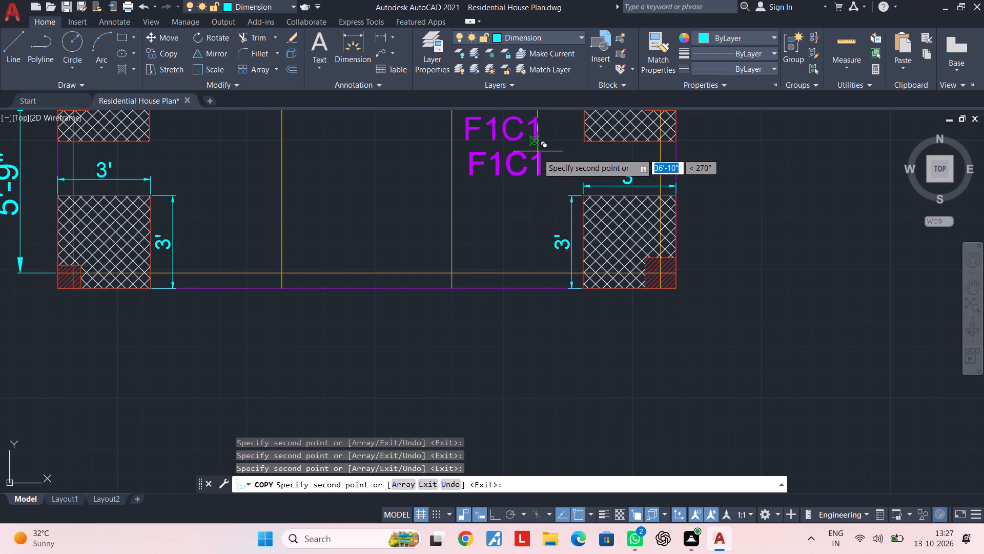
{"action": "middle_click_drag", "start_coordinate": [543, 226], "coordinate": [543, 169]}
{"action": "left_click", "coordinate": [528, 181]}
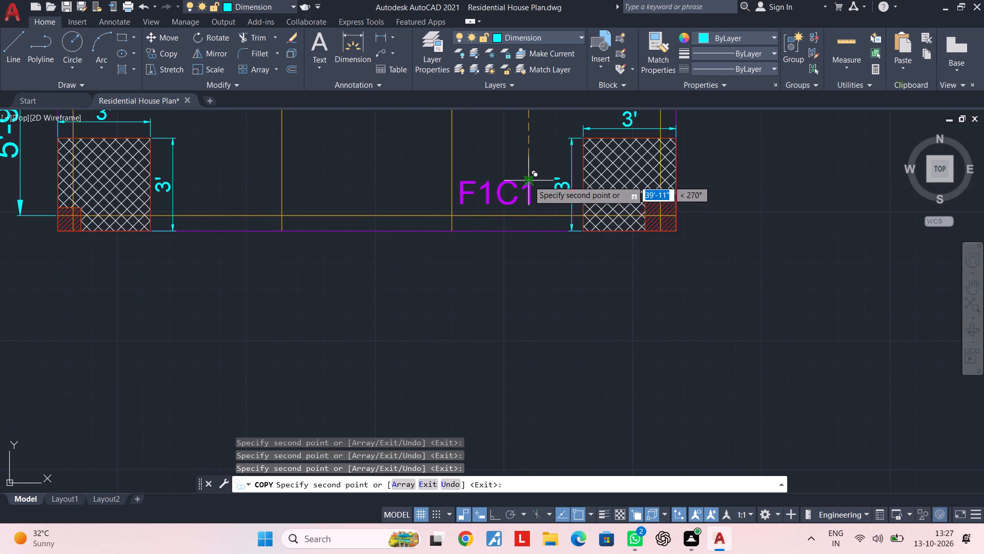
Place F1C1 copies beside the left-side footings, from the bottom corner footing up through the one above to grid line 5.
{"action": "middle_click_drag", "start_coordinate": [418, 193], "coordinate": [605, 274]}
{"action": "middle_click_drag", "start_coordinate": [492, 258], "coordinate": [631, 283]}
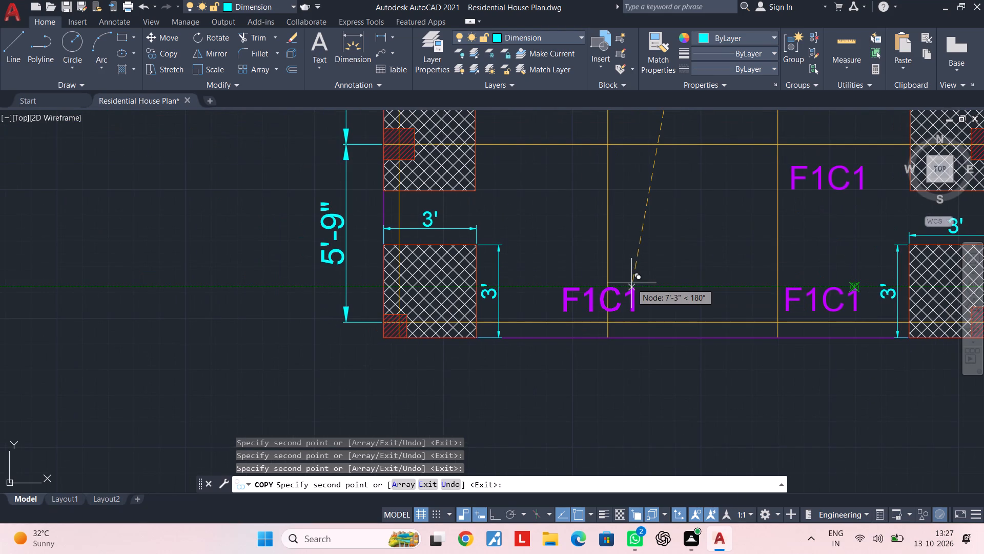
{"action": "left_click", "coordinate": [596, 287]}
{"action": "middle_click_drag", "start_coordinate": [595, 214], "coordinate": [593, 281]}
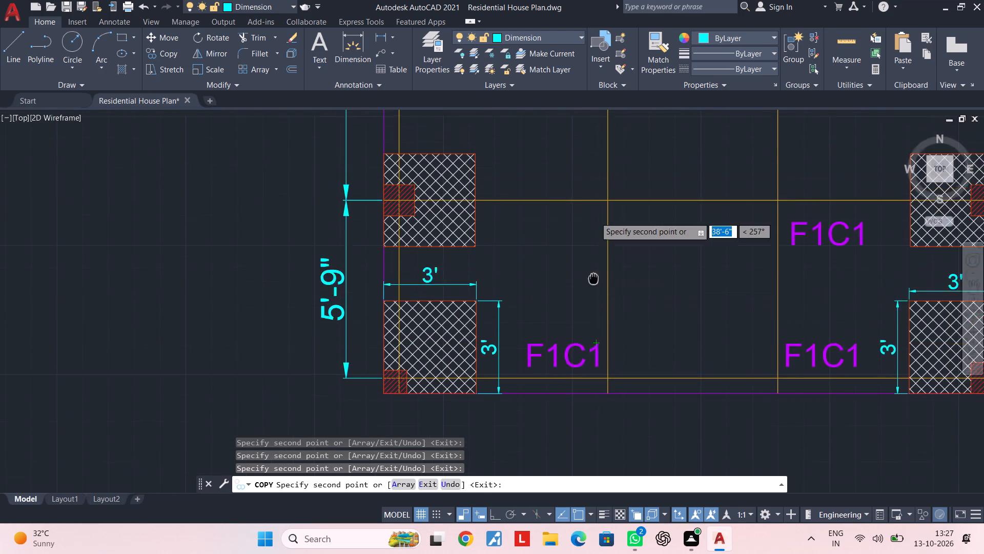
{"action": "middle_click_drag", "start_coordinate": [593, 281], "coordinate": [592, 322]}
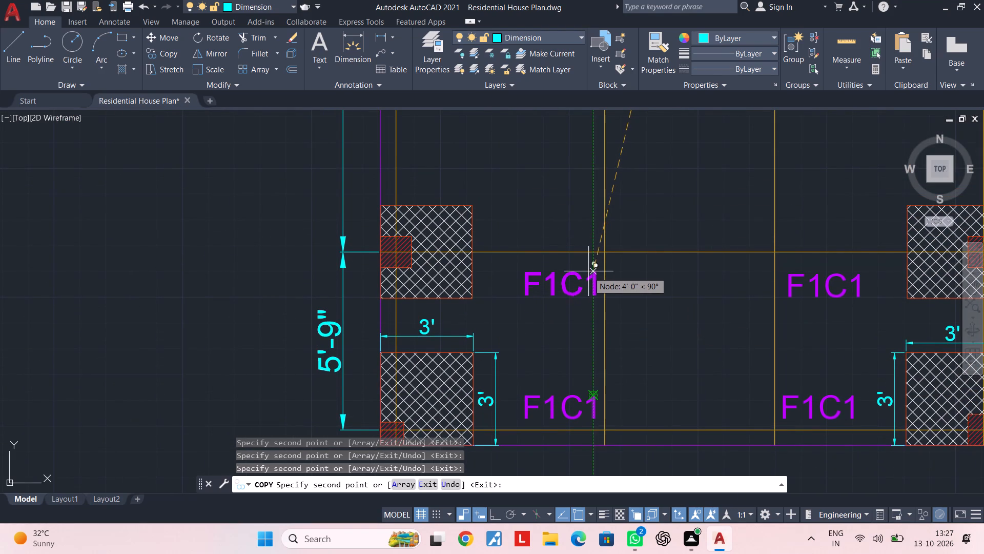
{"action": "left_click", "coordinate": [588, 269]}
{"action": "scroll", "coordinate": [583, 160], "scroll_direction": "down", "scroll_amount": 1}
{"action": "middle_click_drag", "start_coordinate": [583, 158], "coordinate": [582, 307]}
{"action": "scroll", "coordinate": [572, 265], "scroll_direction": "down", "scroll_amount": 1}
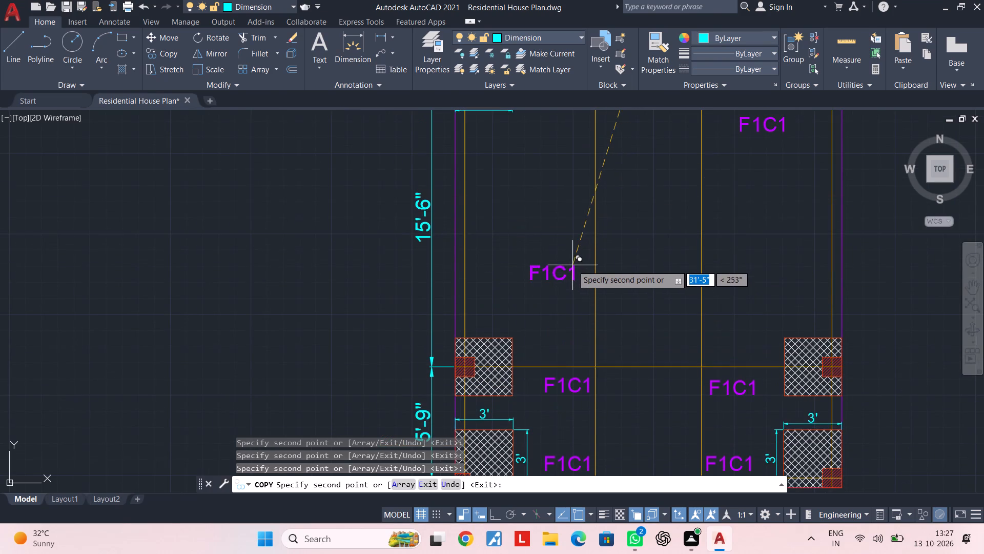
{"action": "middle_click_drag", "start_coordinate": [572, 239], "coordinate": [576, 384]}
{"action": "scroll", "coordinate": [568, 318], "scroll_direction": "up", "scroll_amount": 2}
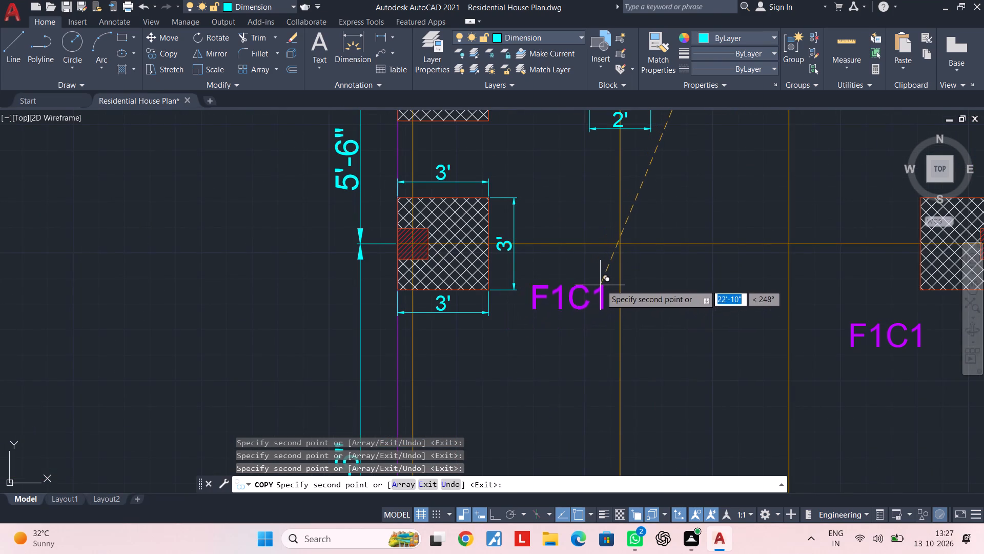
{"action": "left_click", "coordinate": [601, 284]}
Place F1C1 copies beside the left footing and the 2' footing on grid line 4, and finish copying.
{"action": "scroll", "coordinate": [599, 287], "scroll_direction": "down", "scroll_amount": 1}
{"action": "middle_click_drag", "start_coordinate": [599, 231], "coordinate": [604, 260]}
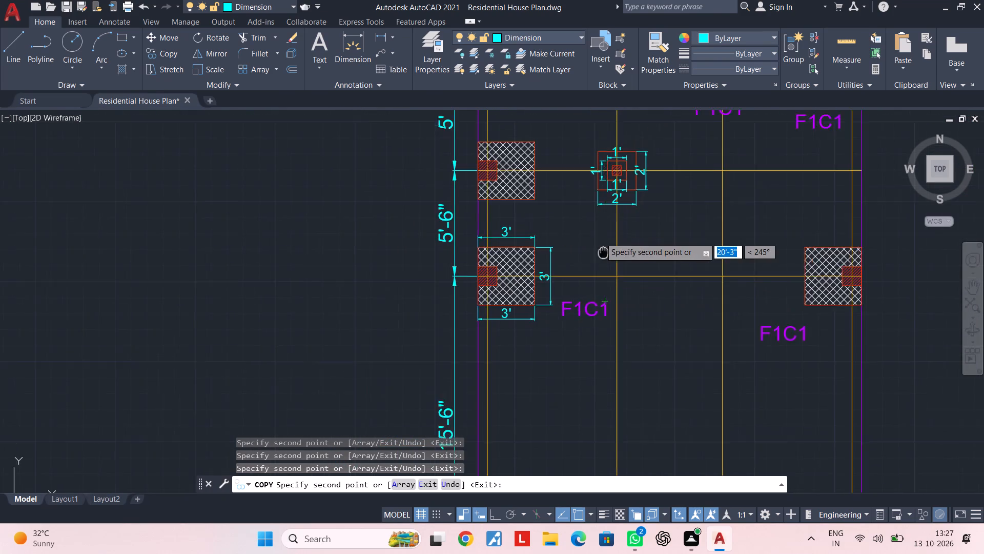
{"action": "middle_click_drag", "start_coordinate": [604, 260], "coordinate": [604, 388]}
{"action": "scroll", "coordinate": [591, 350], "scroll_direction": "up", "scroll_amount": 1}
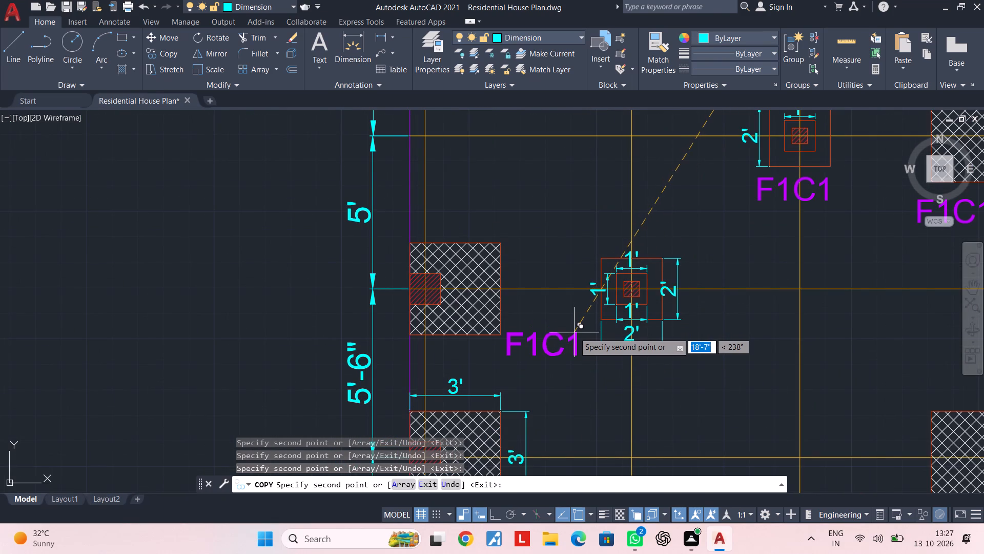
{"action": "scroll", "coordinate": [574, 332], "scroll_direction": "up", "scroll_amount": 2}
{"action": "middle_click_drag", "start_coordinate": [578, 354], "coordinate": [579, 233]}
{"action": "scroll", "coordinate": [578, 354], "scroll_direction": "down", "scroll_amount": 1}
{"action": "left_click", "coordinate": [579, 247]}
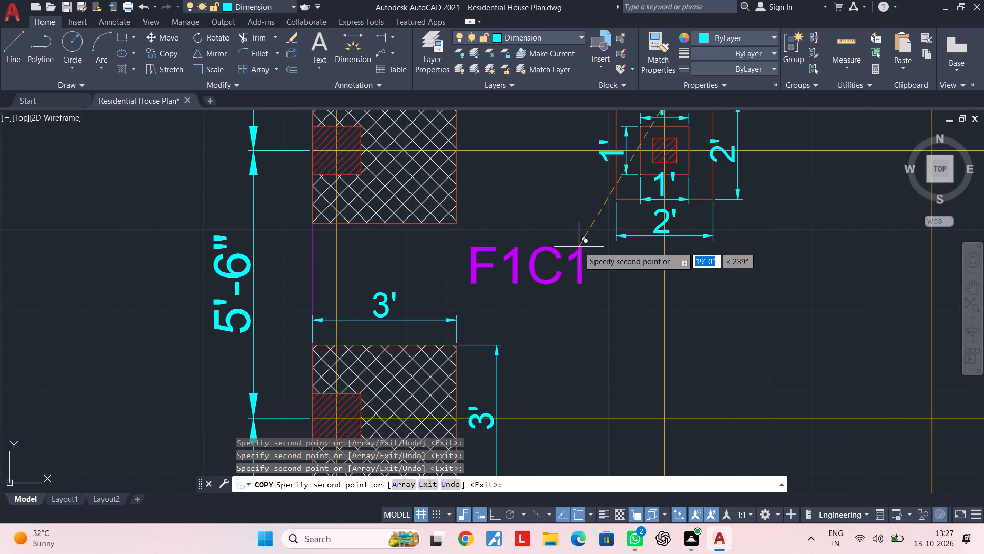
{"action": "middle_click_drag", "start_coordinate": [755, 300], "coordinate": [668, 367]}
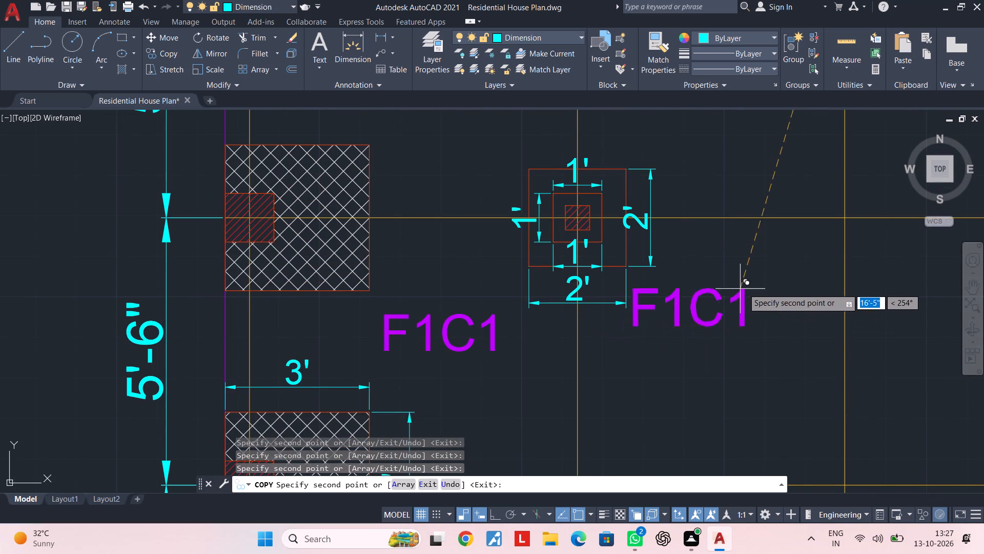
{"action": "left_click", "coordinate": [754, 280]}
{"action": "scroll", "coordinate": [751, 320], "scroll_direction": "down", "scroll_amount": 3}
{"action": "middle_click_drag", "start_coordinate": [750, 300], "coordinate": [693, 390]}
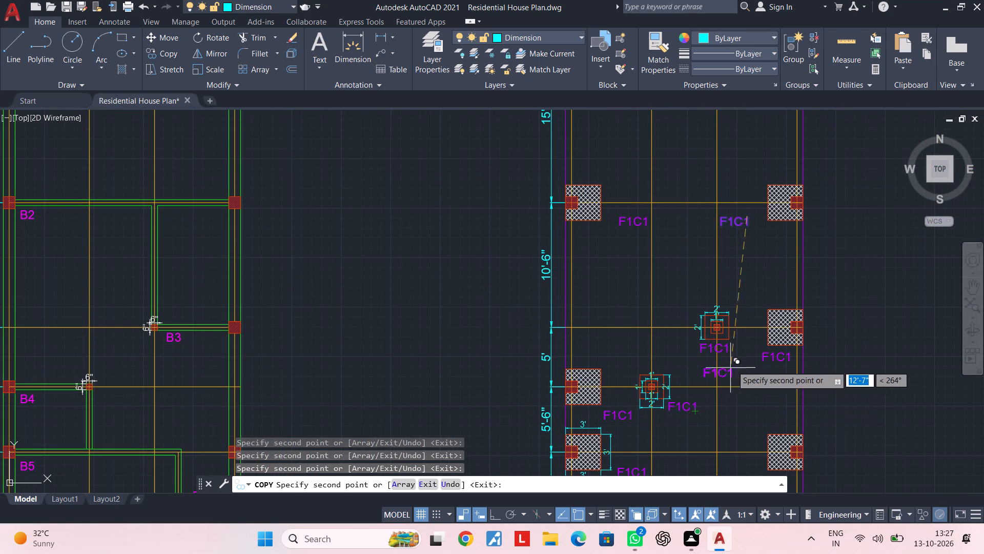
{"action": "key", "text": "Escape"}
{"action": "key", "text": "Escape"}
Change the F1C1 label below the 2' footing on grid line 3 to F2C2.
{"action": "scroll", "coordinate": [734, 341], "scroll_direction": "up", "scroll_amount": 2}
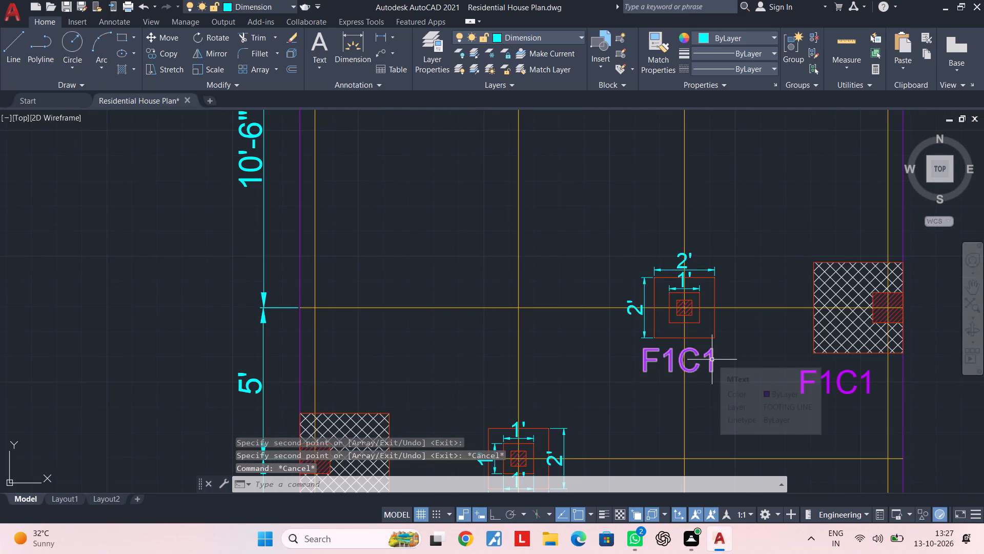
{"action": "double_click", "coordinate": [712, 360]}
{"action": "scroll", "coordinate": [710, 362], "scroll_direction": "up", "scroll_amount": 2}
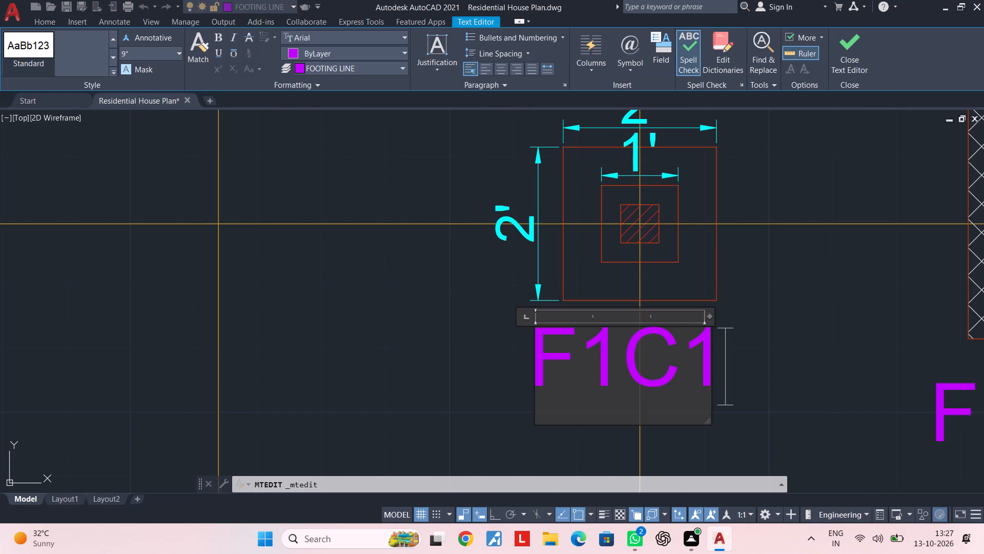
{"action": "key", "text": "BackSpace"}
{"action": "key", "text": "2"}
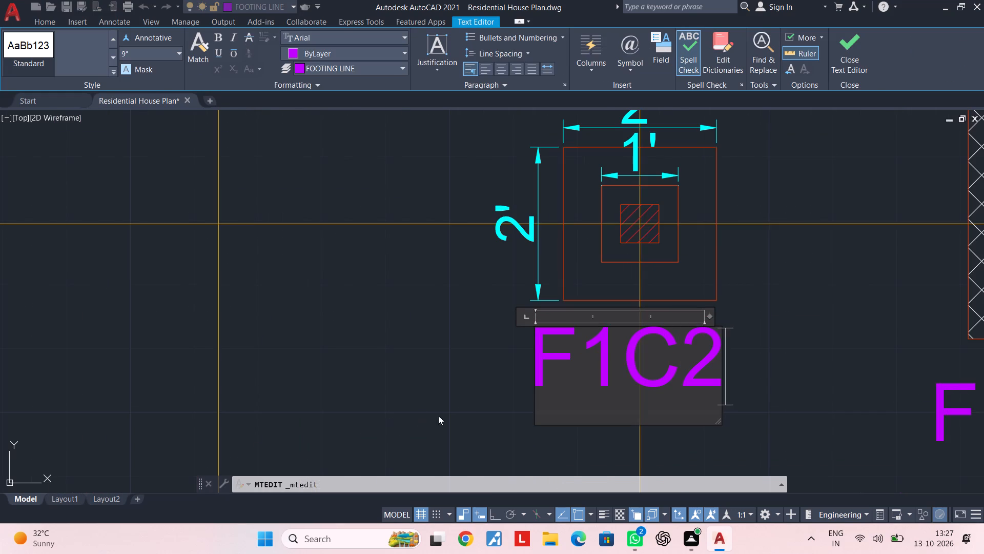
{"action": "left_click", "coordinate": [614, 382]}
{"action": "key", "text": "BackSpace"}
{"action": "key", "text": "2"}
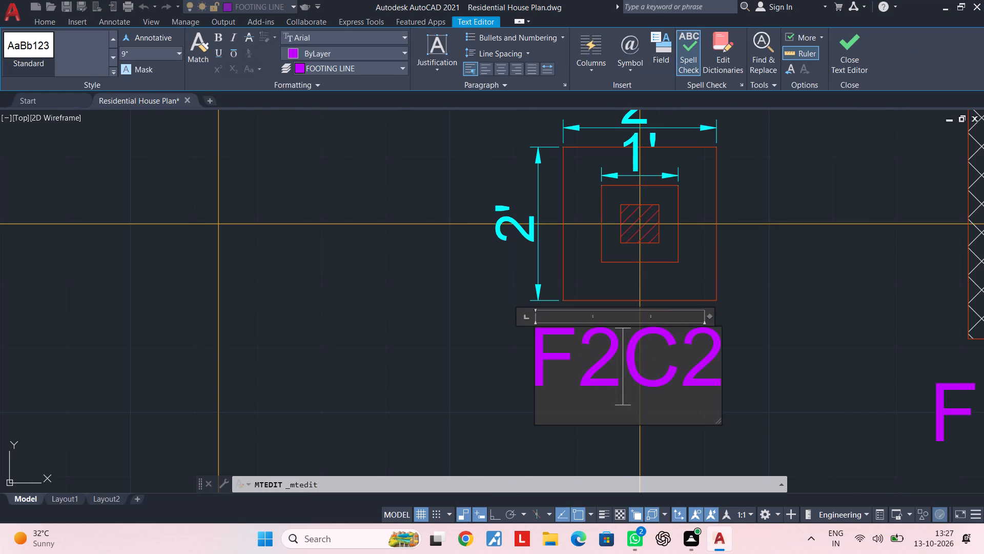
{"action": "left_click", "coordinate": [843, 454]}
Change the F1C1 label beside the 2' footing on grid line 4 to F2C2.
{"action": "scroll", "coordinate": [809, 440], "scroll_direction": "down", "scroll_amount": 4}
{"action": "middle_click_drag", "start_coordinate": [797, 423], "coordinate": [733, 246]}
{"action": "scroll", "coordinate": [661, 330], "scroll_direction": "up", "scroll_amount": 2}
{"action": "double_click", "coordinate": [678, 343]}
{"action": "key", "text": "BackSpace"}
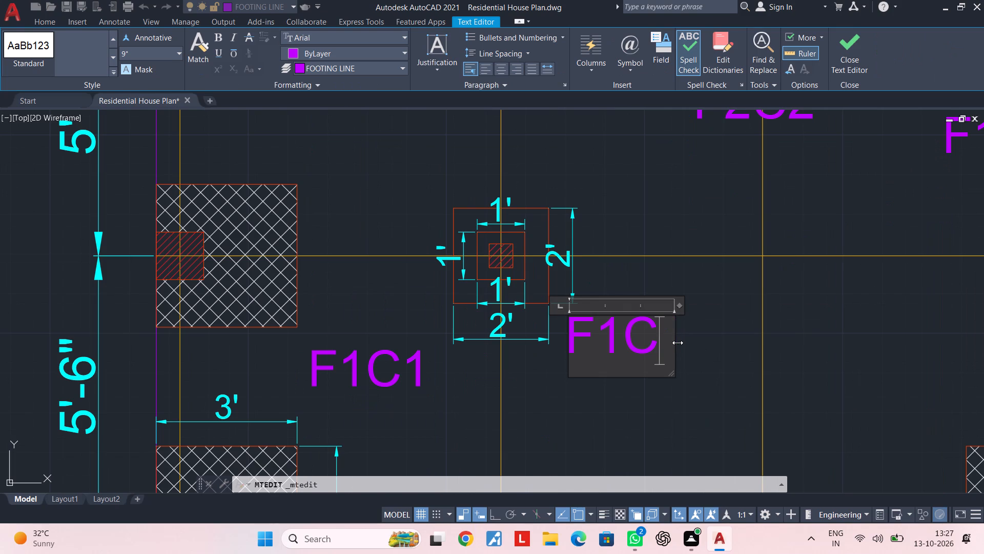
{"action": "key", "text": "2"}
{"action": "left_click", "coordinate": [614, 350]}
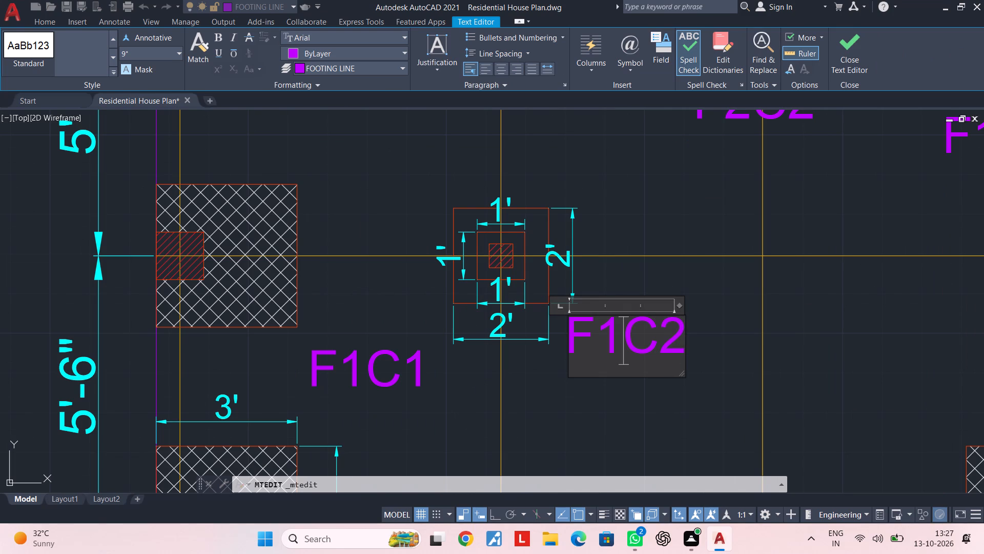
{"action": "key", "text": "BackSpace"}
{"action": "key", "text": "2"}
{"action": "left_click", "coordinate": [657, 420]}
Save the drawing.
{"action": "scroll", "coordinate": [658, 420], "scroll_direction": "down", "scroll_amount": 3}
{"action": "middle_click_drag", "start_coordinate": [654, 416], "coordinate": [594, 277]}
{"action": "scroll", "coordinate": [608, 286], "scroll_direction": "down", "scroll_amount": 1}
{"action": "middle_click_drag", "start_coordinate": [608, 286], "coordinate": [564, 275]}
{"action": "middle_click_drag", "start_coordinate": [561, 281], "coordinate": [483, 324]}
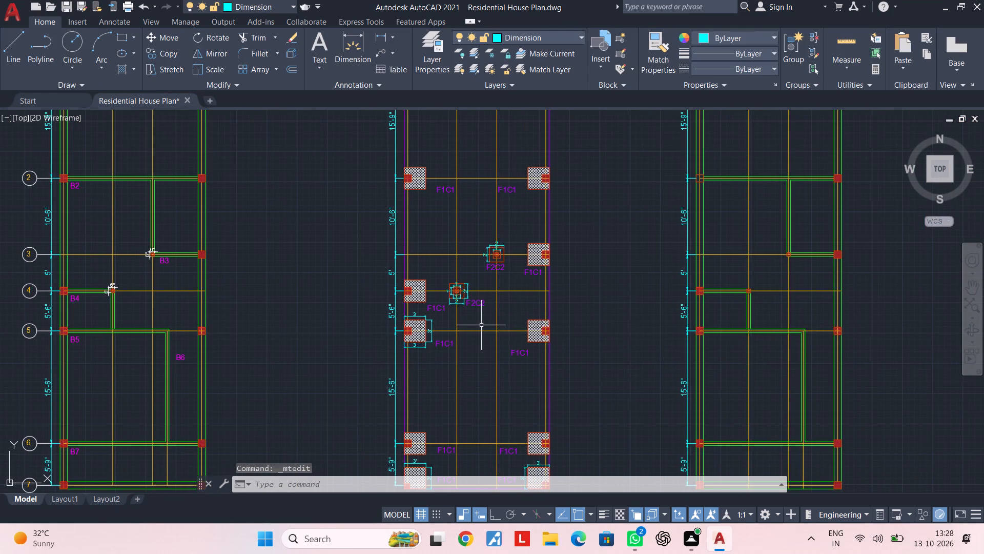
{"action": "middle_click_drag", "start_coordinate": [481, 325], "coordinate": [436, 393]}
{"action": "middle_click_drag", "start_coordinate": [456, 289], "coordinate": [445, 333]}
{"action": "middle_click_drag", "start_coordinate": [407, 332], "coordinate": [456, 328]}
{"action": "scroll", "coordinate": [327, 239], "scroll_direction": "down", "scroll_amount": 1}
{"action": "middle_click_drag", "start_coordinate": [327, 239], "coordinate": [398, 333]}
{"action": "key", "text": "ctrl+s"}
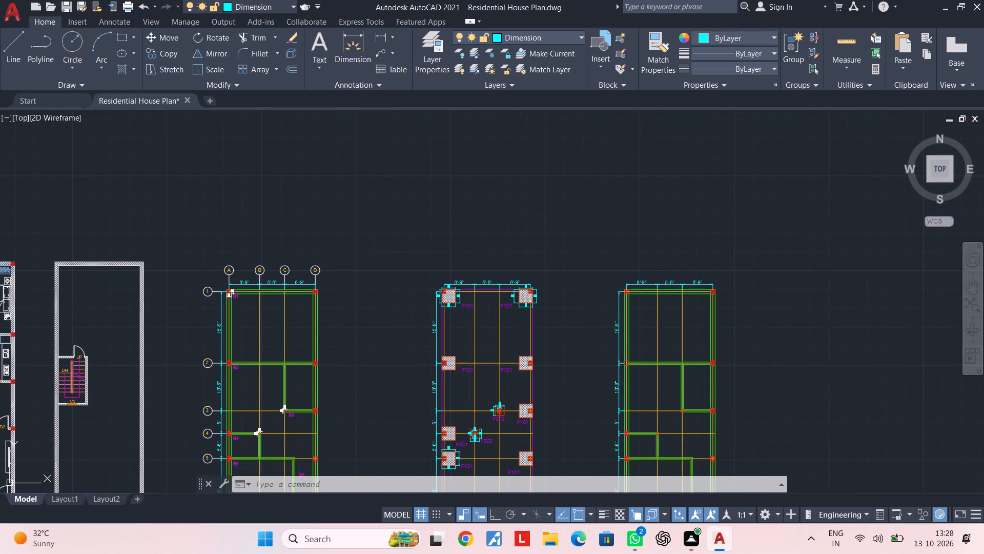
{"action": "key", "text": "ctrl+s"}
Select grid bubbles A, B, C and D with their letters and leader lines above the plinth beam layout.
{"action": "scroll", "coordinate": [291, 270], "scroll_direction": "up", "scroll_amount": 2}
{"action": "left_click", "coordinate": [387, 247]}
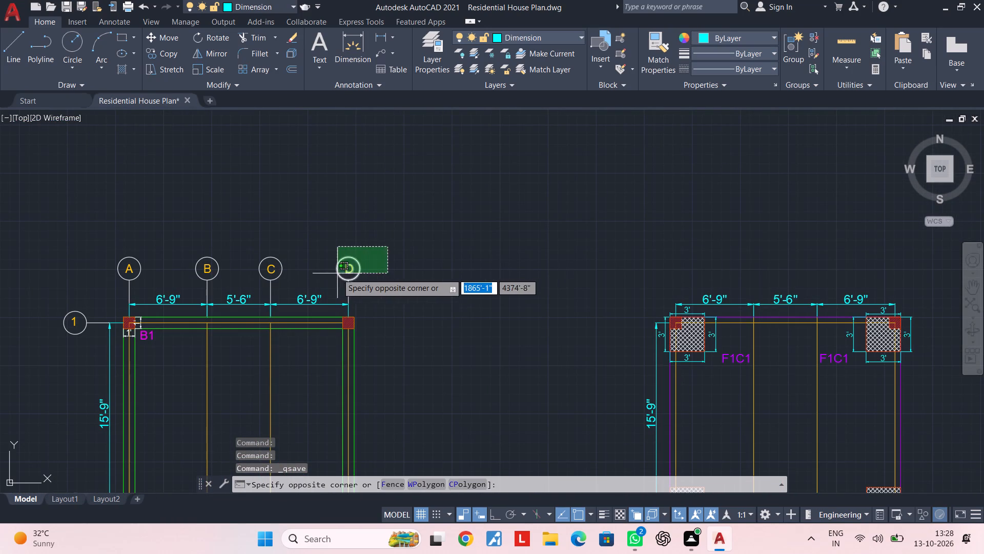
{"action": "left_click", "coordinate": [324, 281]}
{"action": "scroll", "coordinate": [312, 269], "scroll_direction": "up", "scroll_amount": 2}
{"action": "left_click", "coordinate": [280, 224]}
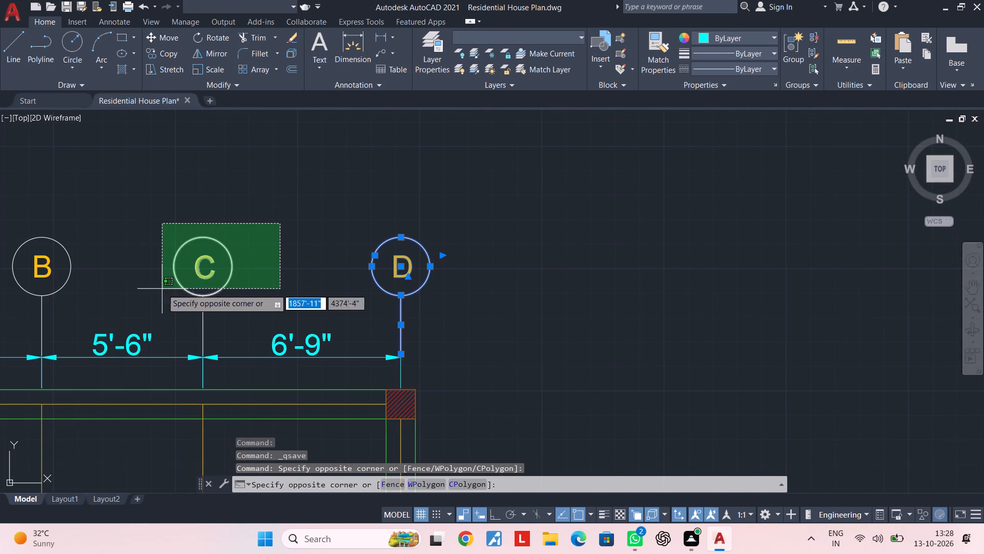
{"action": "left_click", "coordinate": [147, 298]}
{"action": "middle_click_drag", "start_coordinate": [152, 280], "coordinate": [644, 277]}
{"action": "left_click", "coordinate": [563, 221]}
{"action": "left_click", "coordinate": [476, 301]}
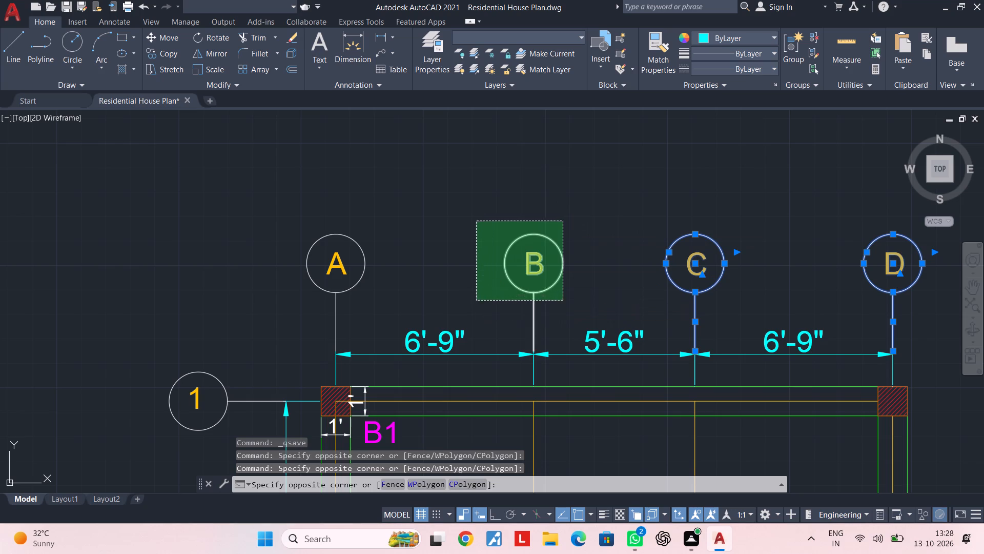
{"action": "left_click", "coordinate": [429, 239]}
{"action": "left_click", "coordinate": [283, 299]}
Add grid bubbles 1, 2 and 3 of the plinth beam layout, with numbers and leader lines, to the selection.
{"action": "middle_click_drag", "start_coordinate": [304, 290], "coordinate": [381, 137]}
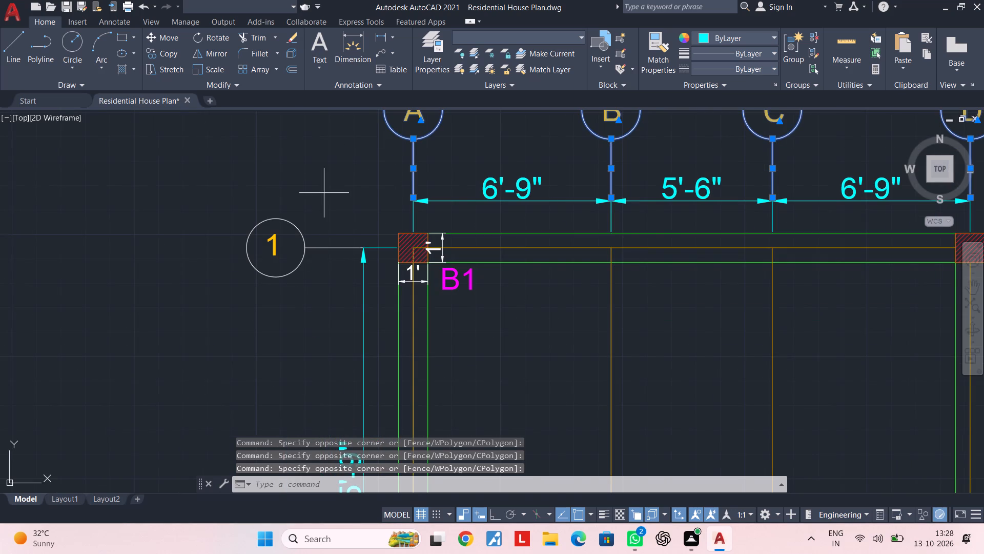
{"action": "left_click", "coordinate": [324, 193]}
{"action": "left_click", "coordinate": [266, 303]}
{"action": "scroll", "coordinate": [266, 303], "scroll_direction": "down", "scroll_amount": 3}
{"action": "middle_click_drag", "start_coordinate": [268, 301], "coordinate": [407, 71]}
{"action": "scroll", "coordinate": [388, 128], "scroll_direction": "up", "scroll_amount": 1}
{"action": "left_click", "coordinate": [415, 154]}
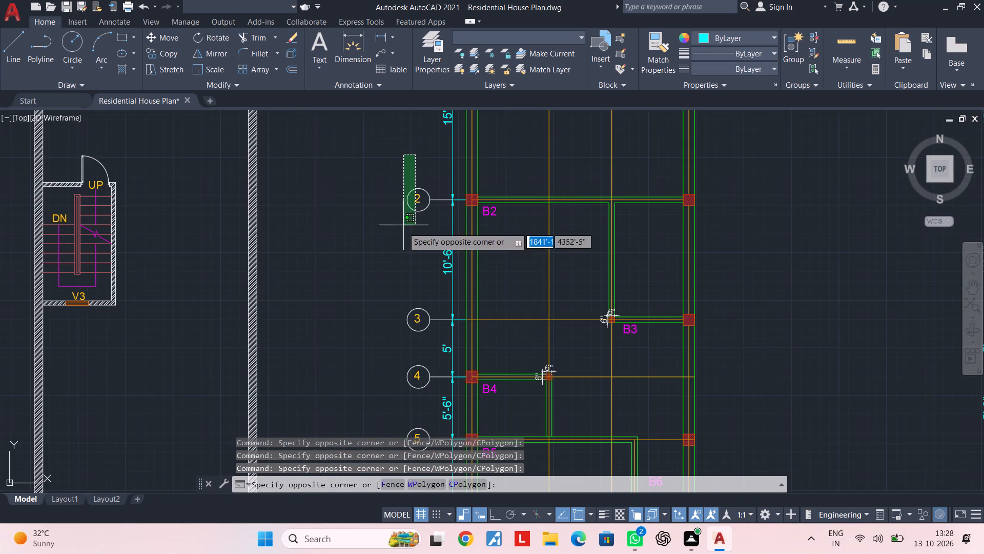
{"action": "left_click", "coordinate": [398, 249]}
{"action": "scroll", "coordinate": [438, 186], "scroll_direction": "up", "scroll_amount": 2}
{"action": "left_click_drag", "start_coordinate": [433, 171], "coordinate": [430, 177]}
{"action": "left_click", "coordinate": [377, 260]}
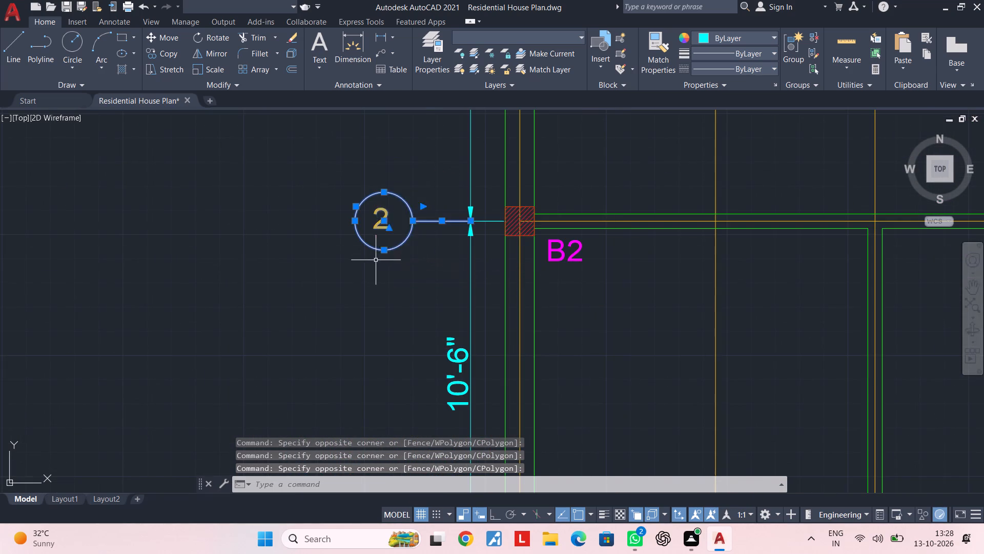
{"action": "scroll", "coordinate": [369, 263], "scroll_direction": "down", "scroll_amount": 2}
{"action": "middle_click_drag", "start_coordinate": [374, 241], "coordinate": [393, 128]}
{"action": "scroll", "coordinate": [388, 226], "scroll_direction": "up", "scroll_amount": 1}
{"action": "left_click", "coordinate": [405, 225]}
{"action": "left_click", "coordinate": [374, 318]}
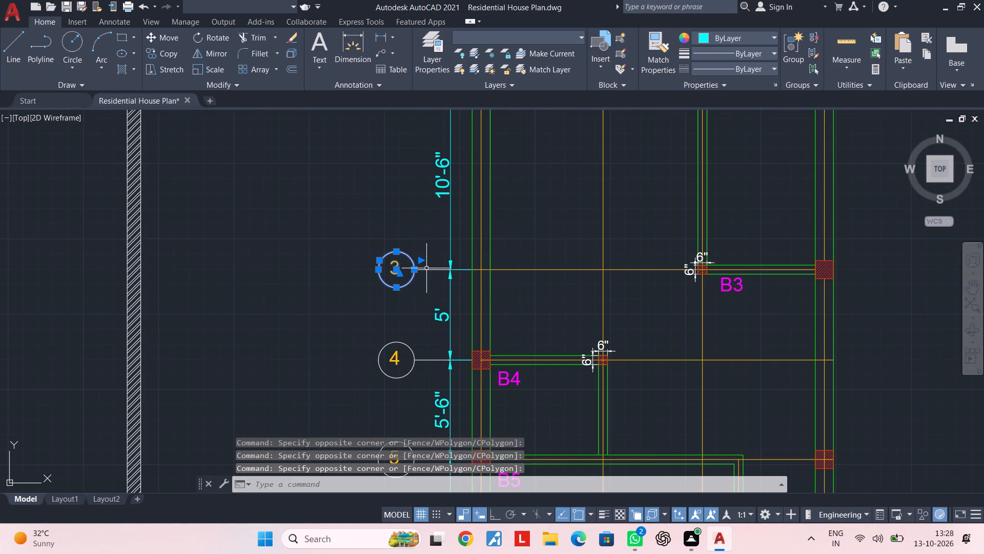
{"action": "left_click", "coordinate": [428, 256]}
{"action": "left_click", "coordinate": [395, 295]}
Add grid bubbles 4, 5, 6 and 7 of the plinth beam layout, with numbers and leader lines, to the selection.
{"action": "scroll", "coordinate": [383, 298], "scroll_direction": "down", "scroll_amount": 1}
{"action": "middle_click_drag", "start_coordinate": [384, 245], "coordinate": [399, 168]}
{"action": "scroll", "coordinate": [402, 252], "scroll_direction": "up", "scroll_amount": 2}
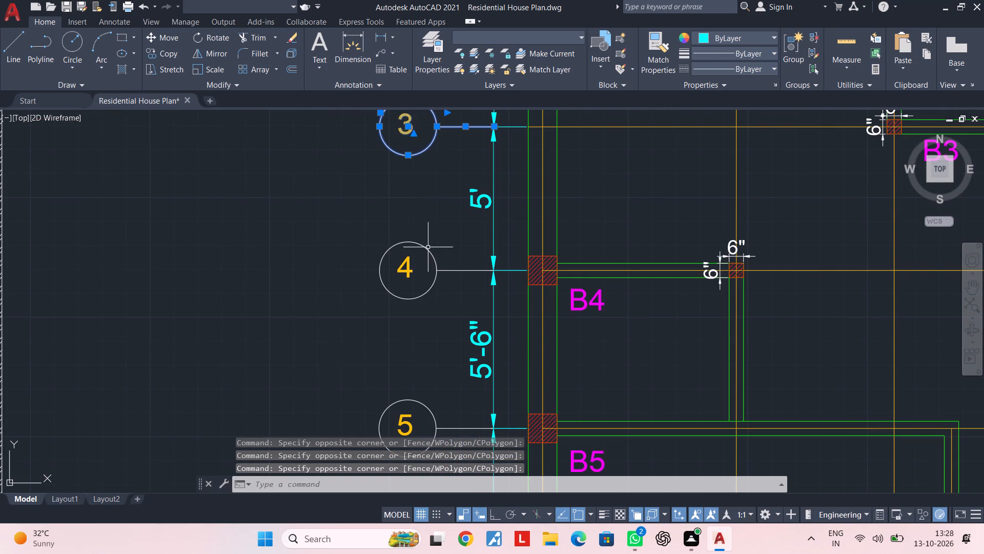
{"action": "left_click", "coordinate": [437, 221]}
{"action": "left_click", "coordinate": [365, 318]}
{"action": "scroll", "coordinate": [376, 318], "scroll_direction": "down", "scroll_amount": 2}
{"action": "middle_click_drag", "start_coordinate": [376, 318], "coordinate": [379, 123]}
{"action": "scroll", "coordinate": [386, 174], "scroll_direction": "up", "scroll_amount": 2}
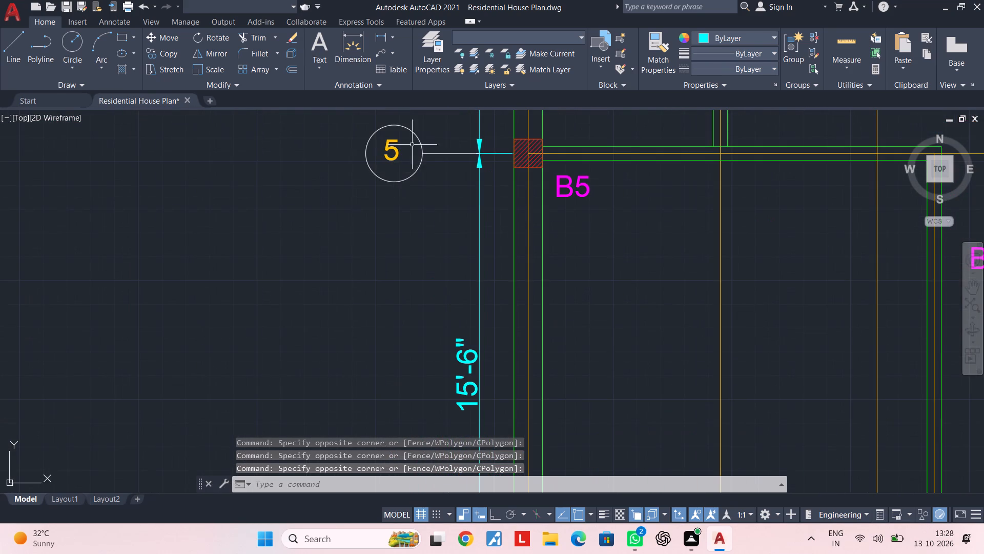
{"action": "left_click", "coordinate": [427, 118]}
{"action": "left_click", "coordinate": [352, 234]}
{"action": "scroll", "coordinate": [355, 252], "scroll_direction": "down", "scroll_amount": 1}
{"action": "middle_click_drag", "start_coordinate": [355, 252], "coordinate": [358, 181]}
{"action": "middle_click_drag", "start_coordinate": [370, 289], "coordinate": [384, 185]}
{"action": "scroll", "coordinate": [370, 274], "scroll_direction": "down", "scroll_amount": 1}
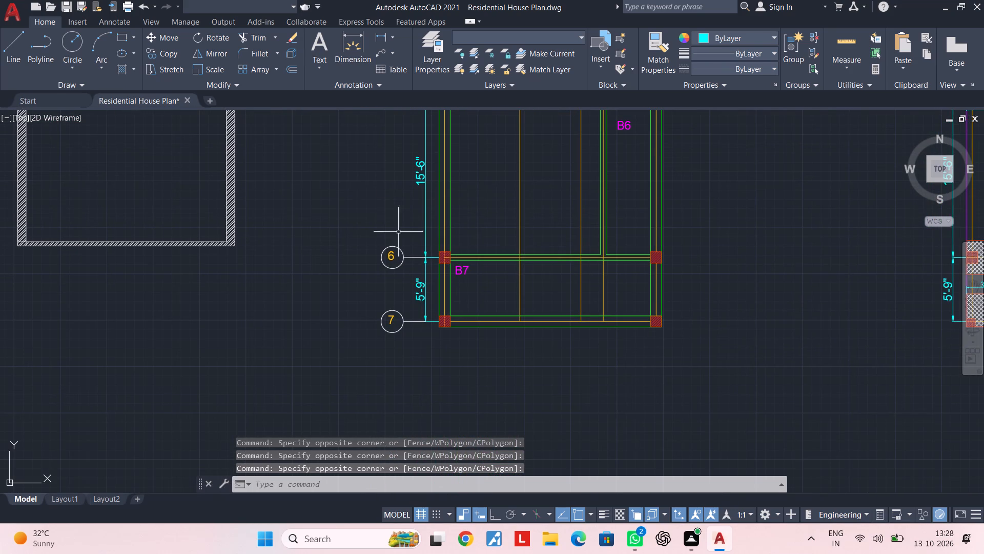
{"action": "left_click", "coordinate": [409, 231]}
{"action": "left_click", "coordinate": [364, 294]}
{"action": "scroll", "coordinate": [366, 322], "scroll_direction": "up", "scroll_amount": 3}
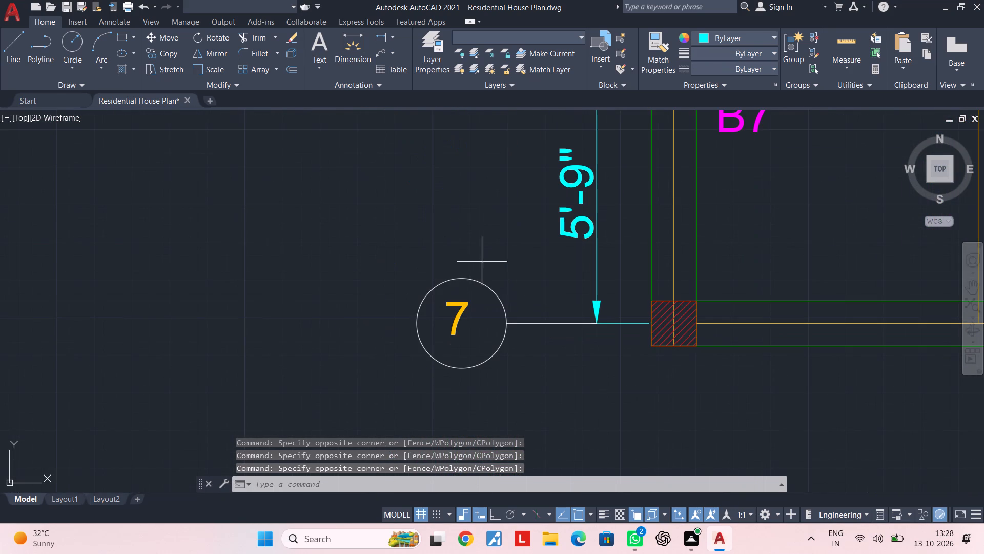
{"action": "left_click", "coordinate": [482, 262]}
{"action": "left_click", "coordinate": [386, 424]}
{"action": "left_click", "coordinate": [536, 296]}
{"action": "left_click", "coordinate": [480, 377]}
Copy the selected grid bubbles from the plinth layout's outer A/1 column corner to the matching column corner of the footing plan.
{"action": "key", "text": "c"}
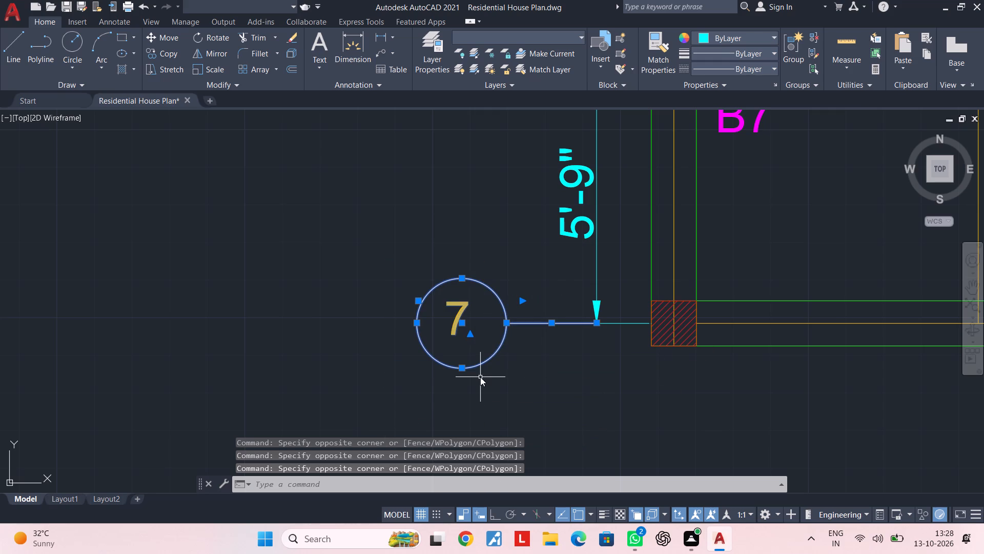
{"action": "key", "text": "o"}
{"action": "key", "text": "space"}
{"action": "scroll", "coordinate": [440, 386], "scroll_direction": "down", "scroll_amount": 5}
{"action": "scroll", "coordinate": [465, 248], "scroll_direction": "down", "scroll_amount": 1}
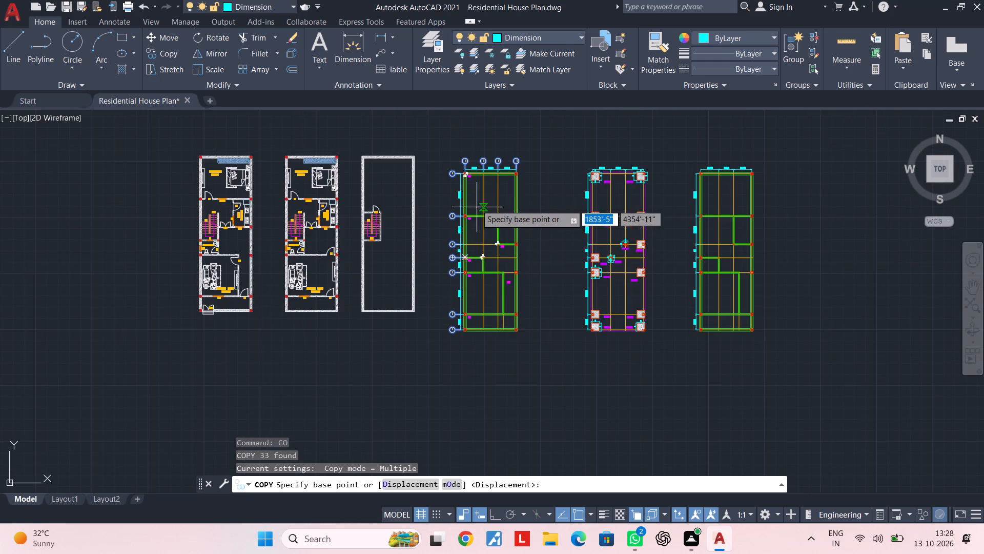
{"action": "scroll", "coordinate": [466, 167], "scroll_direction": "up", "scroll_amount": 5}
{"action": "scroll", "coordinate": [430, 223], "scroll_direction": "up", "scroll_amount": 2}
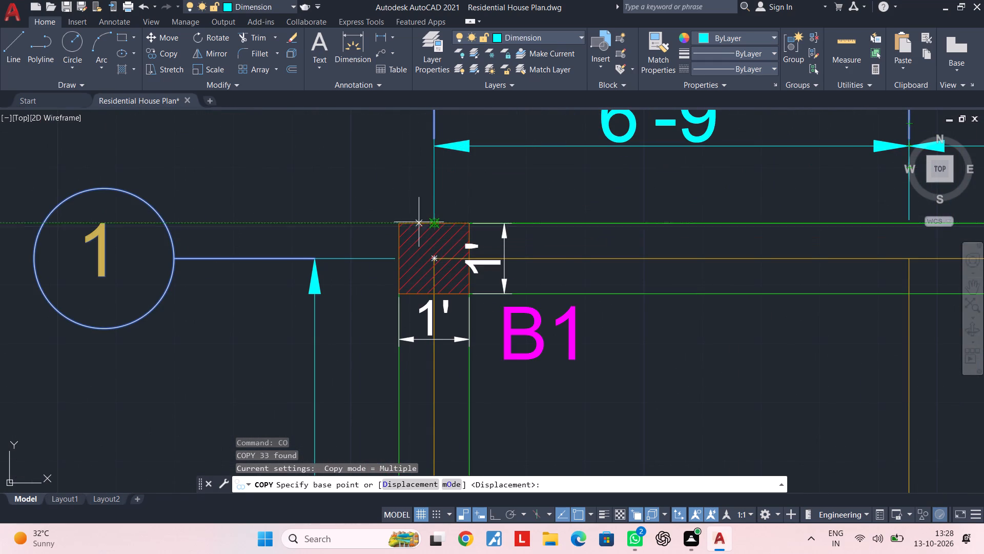
{"action": "left_click", "coordinate": [399, 222]}
{"action": "scroll", "coordinate": [576, 227], "scroll_direction": "down", "scroll_amount": 4}
{"action": "middle_click_drag", "start_coordinate": [623, 226], "coordinate": [288, 232]}
{"action": "middle_click_drag", "start_coordinate": [653, 228], "coordinate": [384, 230]}
{"action": "scroll", "coordinate": [450, 226], "scroll_direction": "up", "scroll_amount": 3}
{"action": "scroll", "coordinate": [539, 254], "scroll_direction": "up", "scroll_amount": 2}
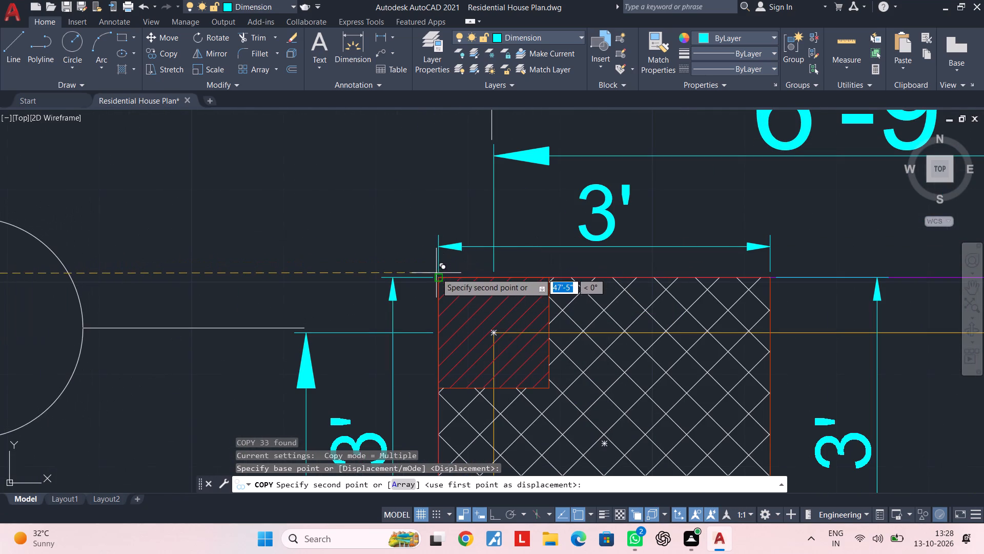
{"action": "left_click", "coordinate": [436, 276]}
{"action": "scroll", "coordinate": [441, 276], "scroll_direction": "down", "scroll_amount": 3}
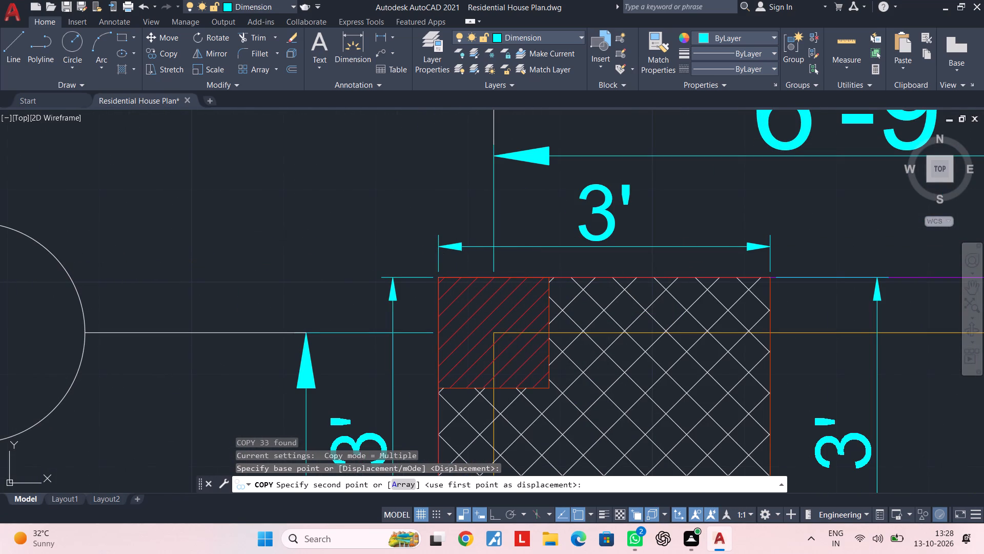
{"action": "scroll", "coordinate": [458, 273], "scroll_direction": "down", "scroll_amount": 1}
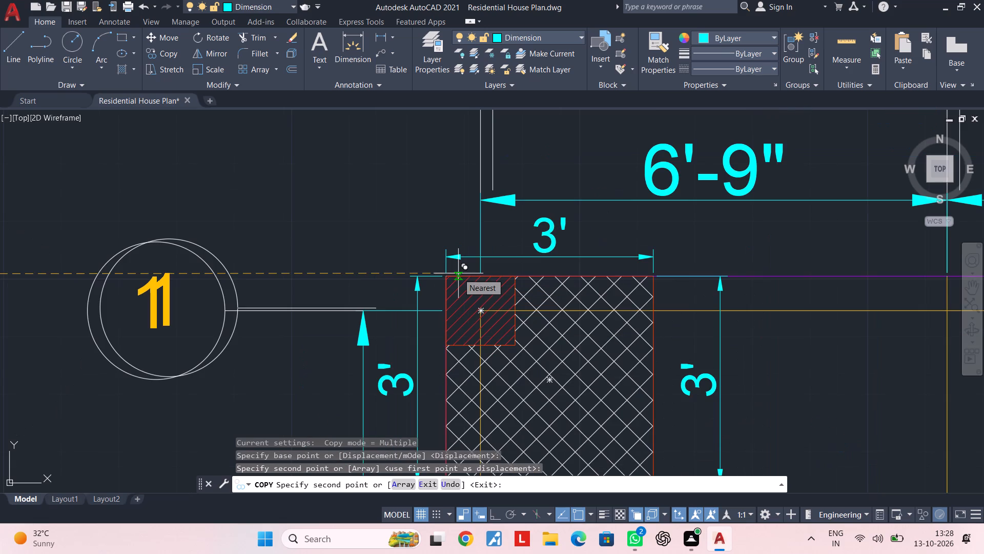
{"action": "key", "text": "Escape"}
{"action": "key", "text": "Escape"}
Save the drawing with the footing plan's grid bubbles in place.
{"action": "scroll", "coordinate": [578, 312], "scroll_direction": "down", "scroll_amount": 5}
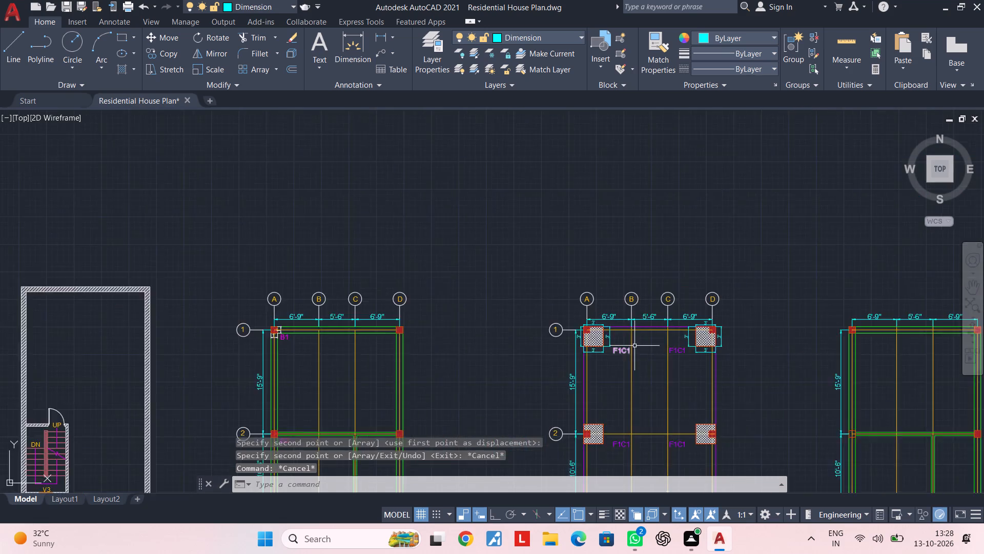
{"action": "middle_click_drag", "start_coordinate": [635, 345], "coordinate": [518, 261]}
{"action": "key", "text": "Escape"}
{"action": "key", "text": "Escape"}
{"action": "middle_click_drag", "start_coordinate": [616, 343], "coordinate": [515, 253]}
{"action": "key", "text": "Escape"}
{"action": "middle_click_drag", "start_coordinate": [527, 284], "coordinate": [433, 251]}
{"action": "key", "text": "Escape"}
{"action": "scroll", "coordinate": [436, 281], "scroll_direction": "down", "scroll_amount": 2}
{"action": "middle_click_drag", "start_coordinate": [433, 274], "coordinate": [400, 233]}
{"action": "key", "text": "Escape"}
{"action": "key", "text": "Escape"}
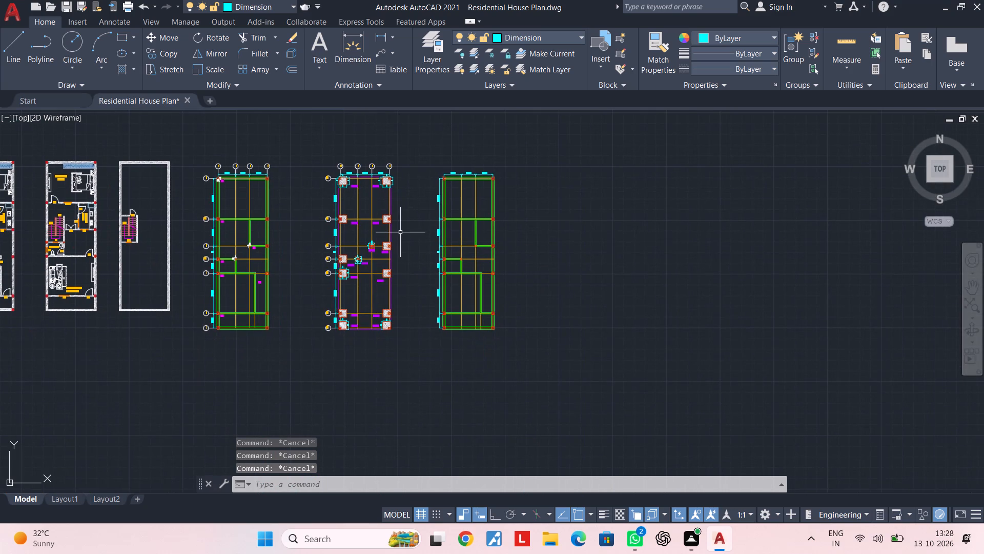
{"action": "key", "text": "ctrl+s"}
{"action": "key", "text": "ctrl+s"}
{"action": "key", "text": "ctrl+s"}
Look over the floor plans, the plinth beam layout, the footing plan and the unlabelled layout beside it.
{"action": "scroll", "coordinate": [397, 238], "scroll_direction": "down", "scroll_amount": 1}
{"action": "middle_click_drag", "start_coordinate": [397, 238], "coordinate": [442, 236]}
{"action": "scroll", "coordinate": [397, 238], "scroll_direction": "down", "scroll_amount": 1}
{"action": "middle_click_drag", "start_coordinate": [385, 256], "coordinate": [413, 254]}
{"action": "scroll", "coordinate": [422, 235], "scroll_direction": "up", "scroll_amount": 2}
{"action": "middle_click_drag", "start_coordinate": [418, 246], "coordinate": [530, 274]}
{"action": "middle_click_drag", "start_coordinate": [453, 263], "coordinate": [574, 267]}
{"action": "scroll", "coordinate": [480, 255], "scroll_direction": "up", "scroll_amount": 2}
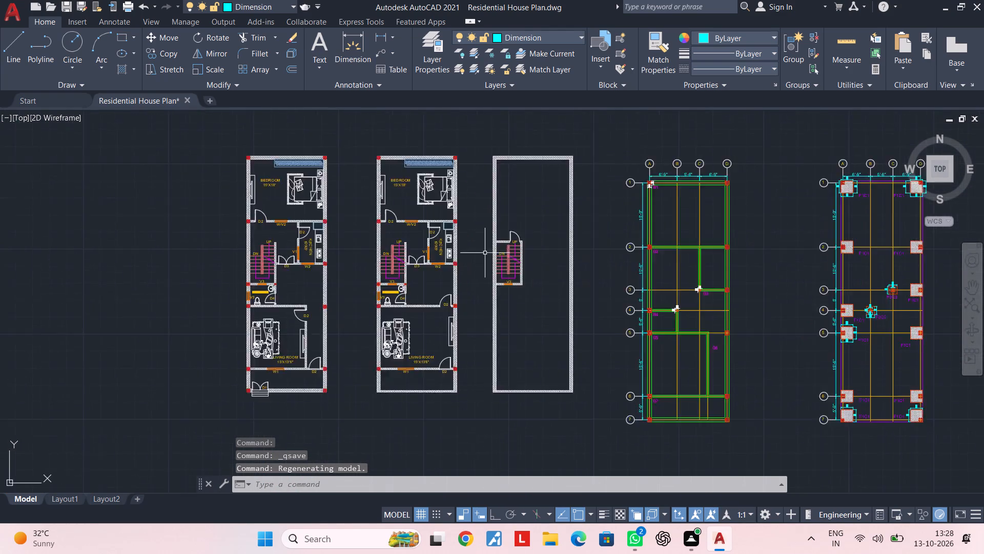
{"action": "middle_click_drag", "start_coordinate": [598, 253], "coordinate": [361, 267]}
{"action": "scroll", "coordinate": [377, 275], "scroll_direction": "down", "scroll_amount": 2}
{"action": "middle_click_drag", "start_coordinate": [379, 275], "coordinate": [395, 305]}
{"action": "scroll", "coordinate": [247, 286], "scroll_direction": "up", "scroll_amount": 3}
{"action": "scroll", "coordinate": [381, 327], "scroll_direction": "up", "scroll_amount": 1}
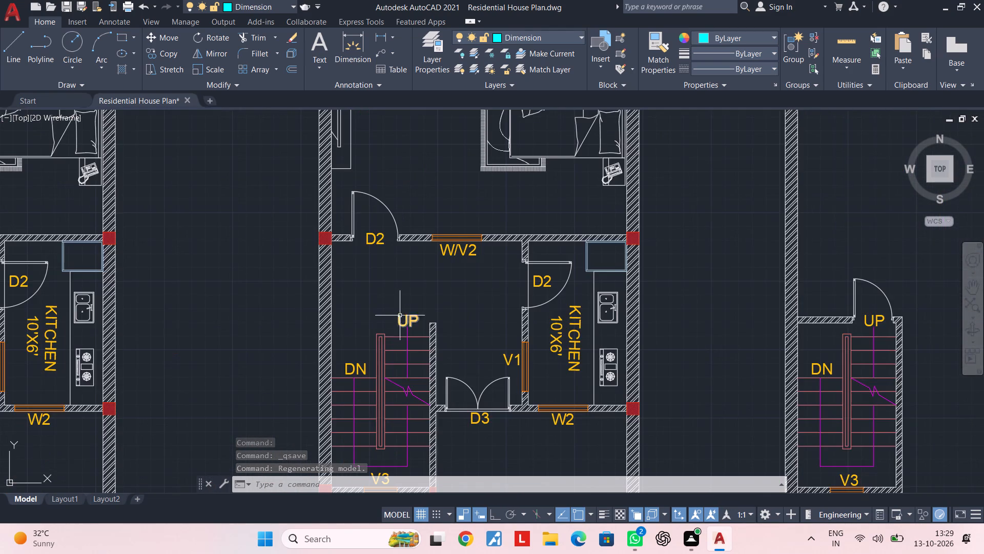
{"action": "middle_click_drag", "start_coordinate": [496, 301], "coordinate": [352, 309]}
{"action": "scroll", "coordinate": [654, 314], "scroll_direction": "down", "scroll_amount": 3}
{"action": "middle_click_drag", "start_coordinate": [668, 315], "coordinate": [478, 260]}
{"action": "scroll", "coordinate": [727, 274], "scroll_direction": "up", "scroll_amount": 2}
{"action": "middle_click_drag", "start_coordinate": [710, 274], "coordinate": [477, 281]}
{"action": "scroll", "coordinate": [553, 285], "scroll_direction": "down", "scroll_amount": 2}
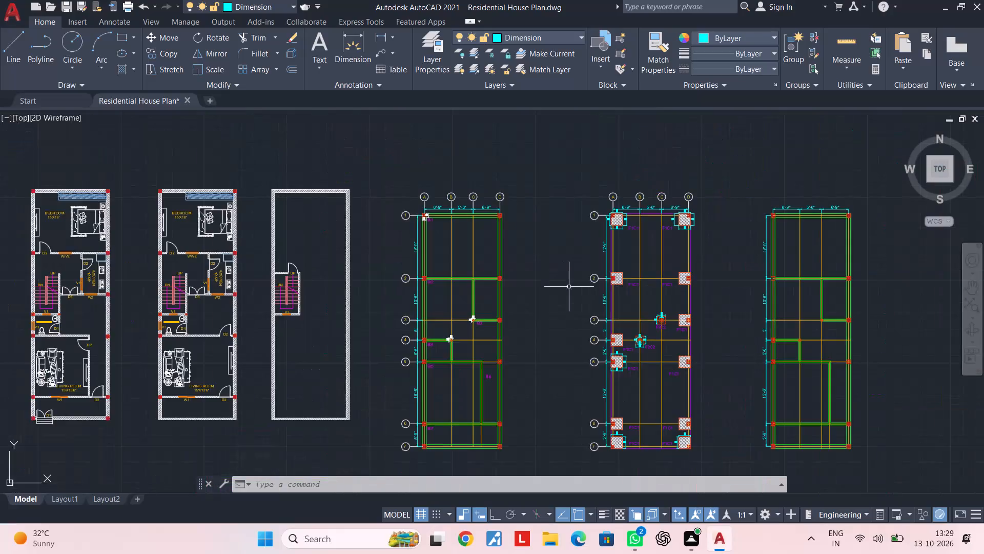
{"action": "middle_click_drag", "start_coordinate": [561, 286], "coordinate": [447, 267]}
{"action": "scroll", "coordinate": [582, 252], "scroll_direction": "up", "scroll_amount": 1}
{"action": "middle_click_drag", "start_coordinate": [643, 243], "coordinate": [391, 240]}
{"action": "middle_click_drag", "start_coordinate": [453, 303], "coordinate": [478, 248]}
{"action": "scroll", "coordinate": [450, 257], "scroll_direction": "down", "scroll_amount": 2}
{"action": "middle_click_drag", "start_coordinate": [454, 259], "coordinate": [516, 235]}
{"action": "scroll", "coordinate": [496, 234], "scroll_direction": "up", "scroll_amount": 1}
{"action": "middle_click_drag", "start_coordinate": [502, 233], "coordinate": [468, 263]}
Save the drawing.
{"action": "key", "text": "ctrl+s"}
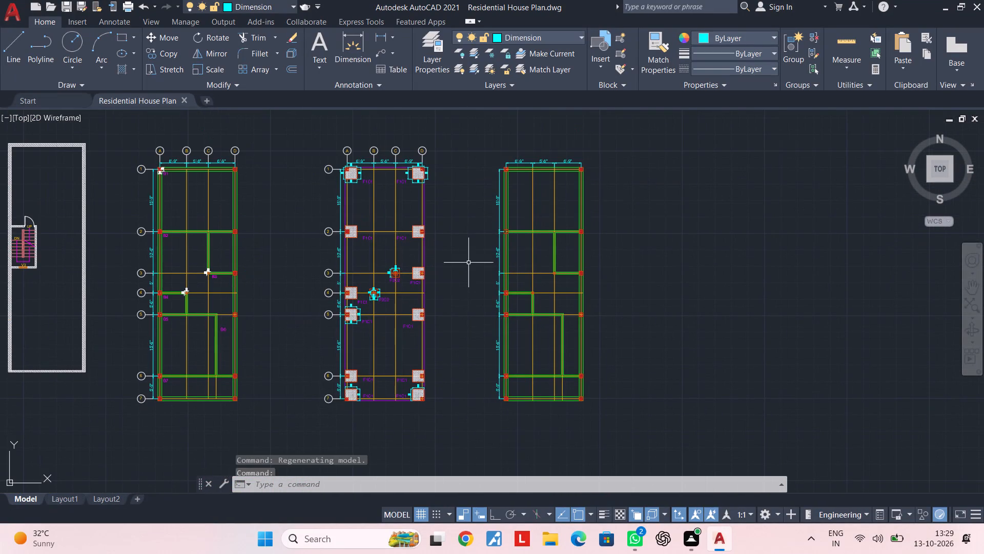
{"action": "key", "text": "ctrl+s"}
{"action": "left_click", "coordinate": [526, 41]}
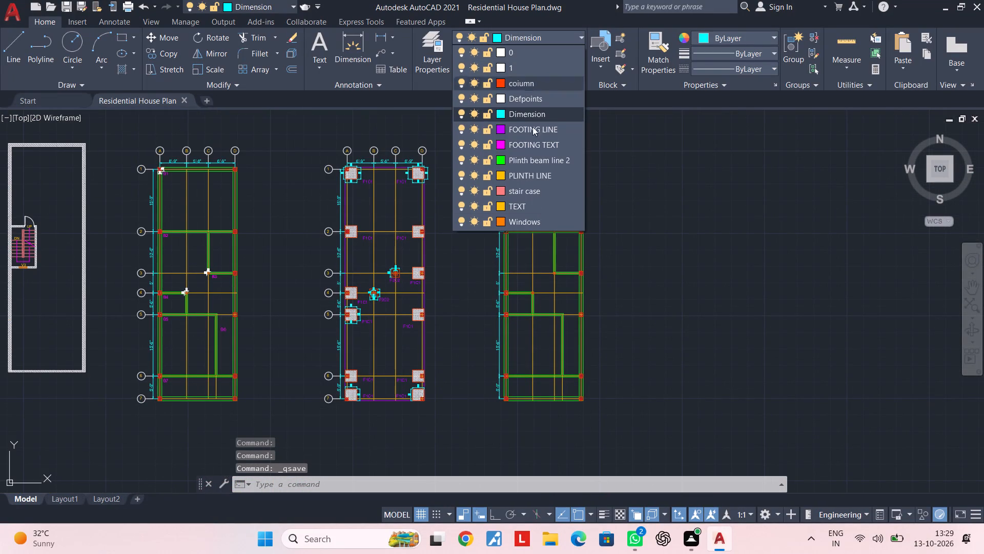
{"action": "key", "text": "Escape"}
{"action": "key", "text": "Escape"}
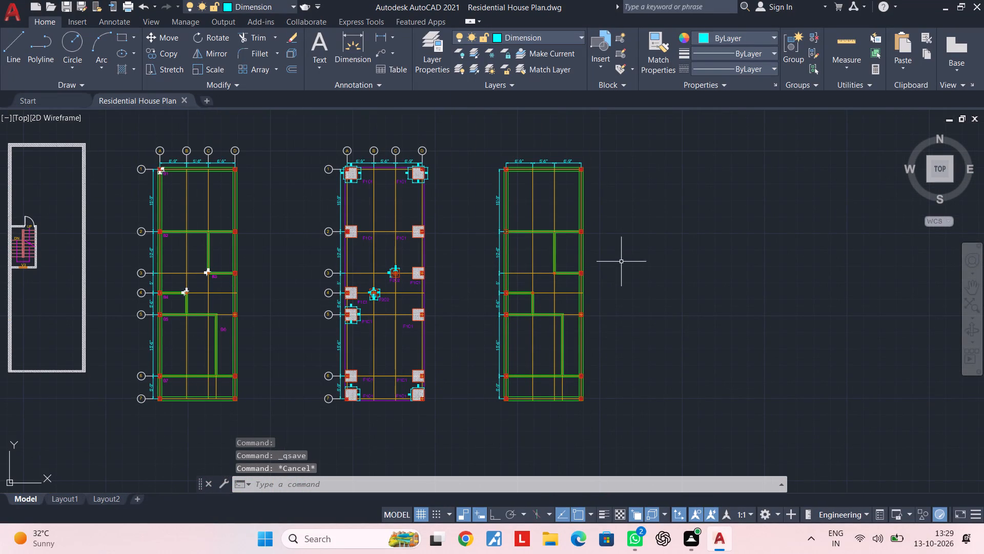
Save the drawing again.
{"action": "key", "text": "ctrl+s"}
{"action": "key", "text": "ctrl+s"}
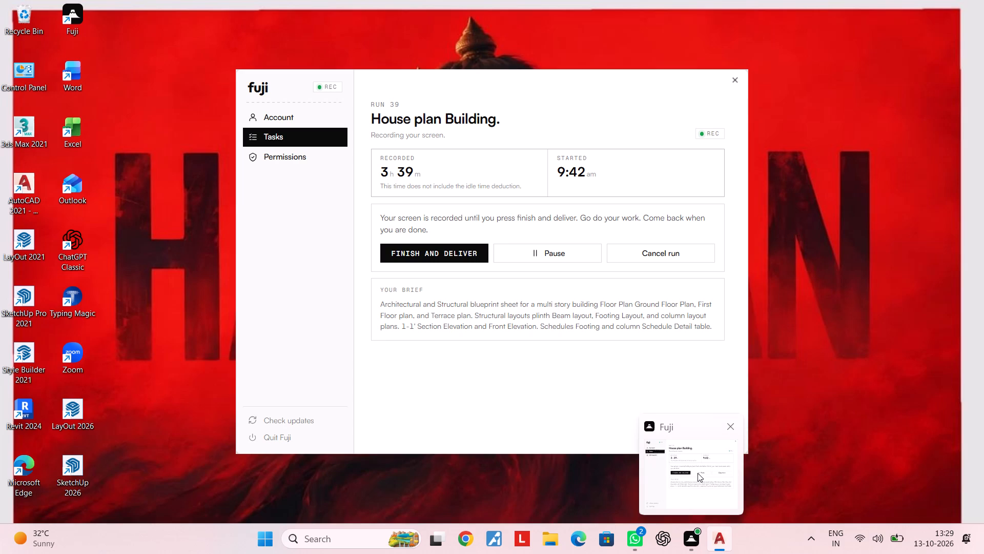
{"action": "key", "text": "Escape"}
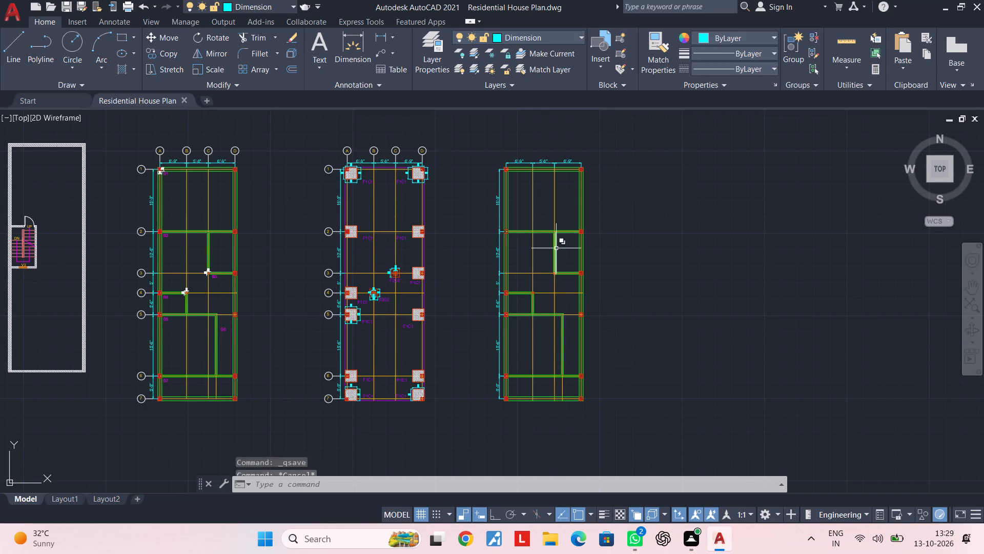
Look over the plinth beam layout, the footing plan and the unlabelled layout beside it.
{"action": "key", "text": "Escape"}
{"action": "key", "text": "Escape"}
{"action": "key", "text": "Escape"}
{"action": "key", "text": "Escape"}
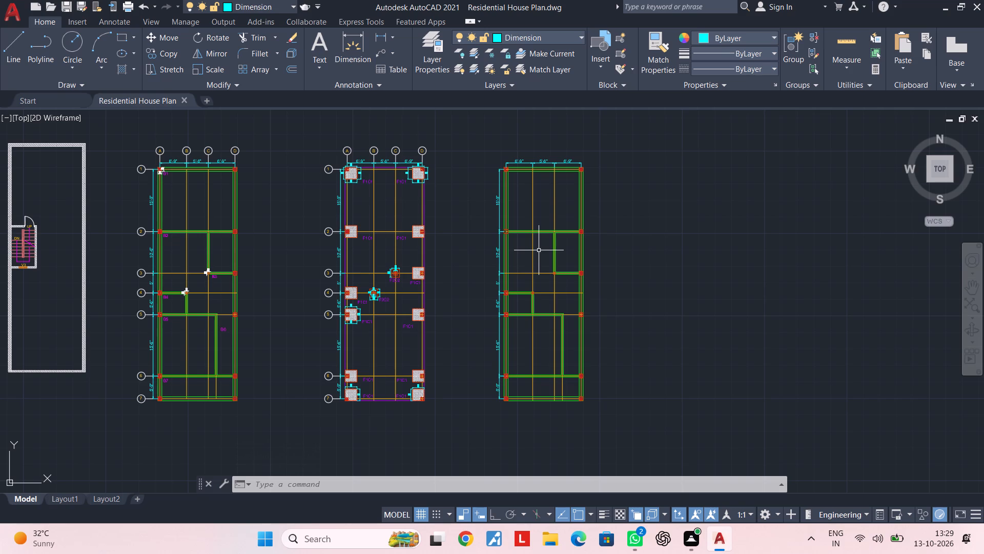
{"action": "key", "text": "Escape"}
{"action": "scroll", "coordinate": [513, 162], "scroll_direction": "up", "scroll_amount": 2}
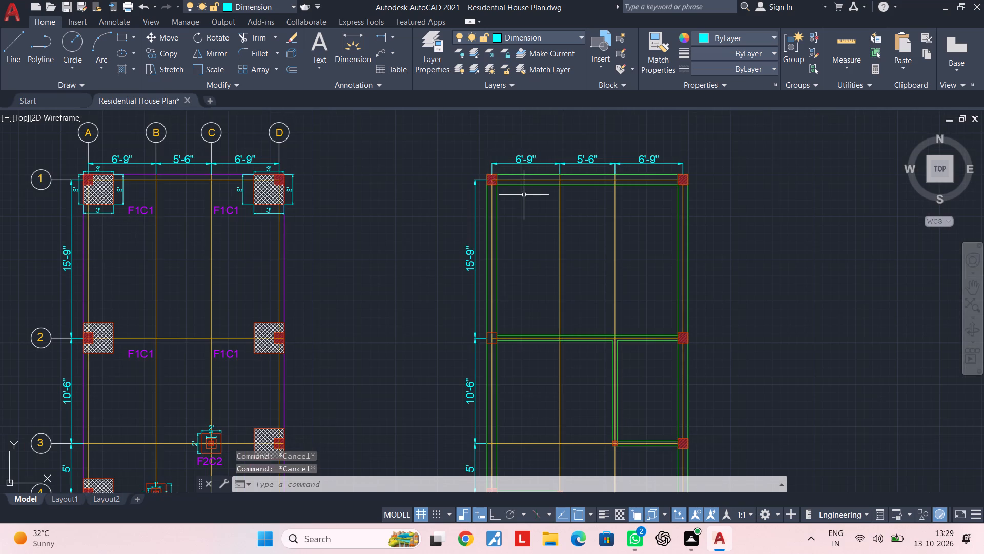
{"action": "middle_click_drag", "start_coordinate": [512, 200], "coordinate": [529, 195]}
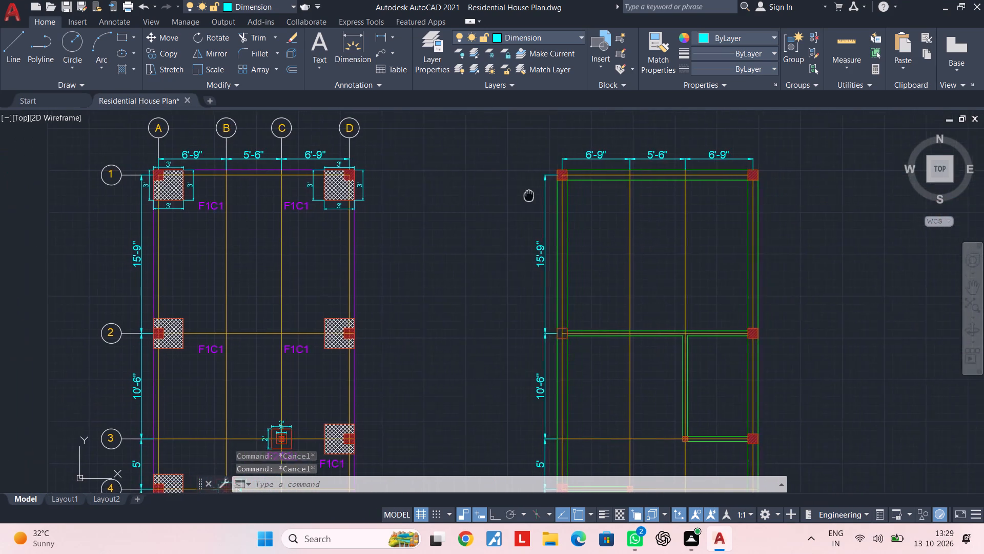
{"action": "middle_click_drag", "start_coordinate": [529, 195], "coordinate": [852, 206]}
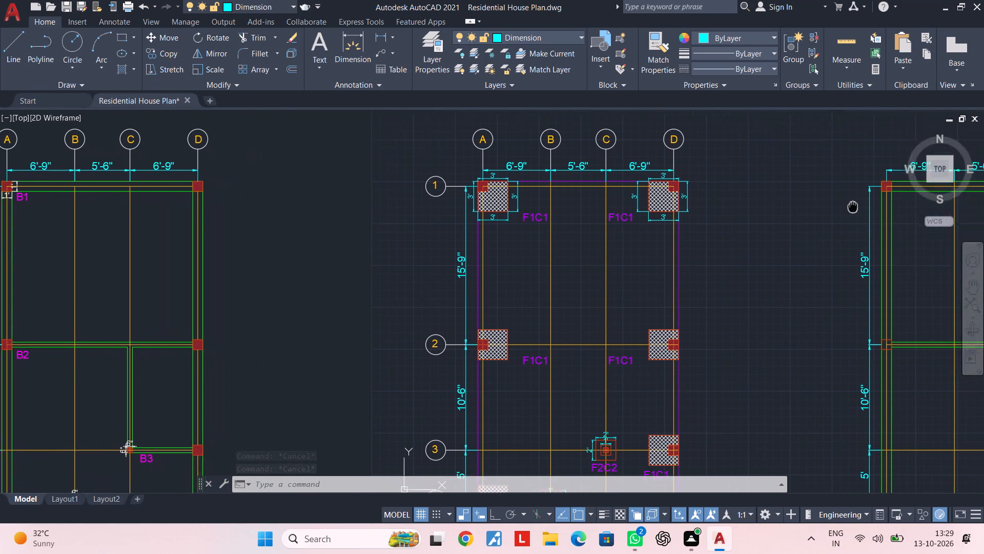
{"action": "middle_click_drag", "start_coordinate": [852, 206], "coordinate": [823, 191]}
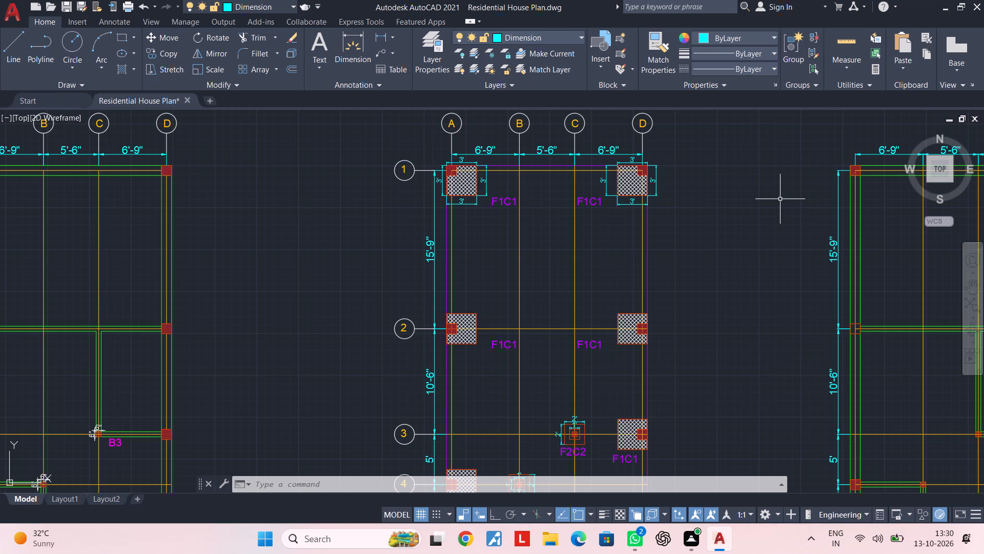
{"action": "scroll", "coordinate": [877, 239], "scroll_direction": "down", "scroll_amount": 2}
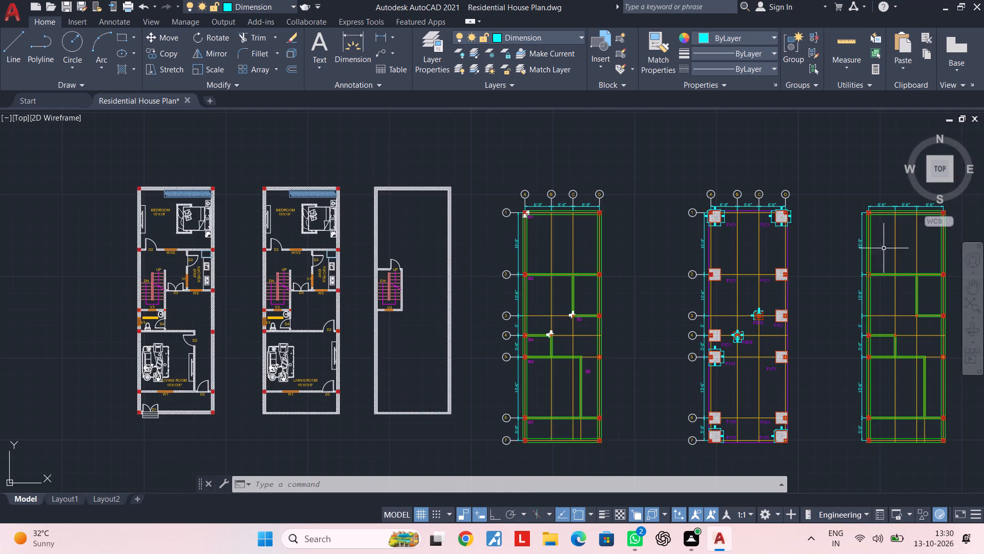
{"action": "middle_click_drag", "start_coordinate": [752, 208], "coordinate": [669, 174]}
{"action": "middle_click_drag", "start_coordinate": [843, 263], "coordinate": [660, 235]}
{"action": "key", "text": "Escape"}
{"action": "key", "text": "Escape"}
{"action": "key", "text": "Escape"}
{"action": "key", "text": "Escape"}
{"action": "middle_click_drag", "start_coordinate": [653, 289], "coordinate": [627, 290]}
Trim the ends of the three interior vertical grid lines below the lowest horizontal grid line in the unlabelled layout.
{"action": "key", "text": "Escape"}
{"action": "scroll", "coordinate": [612, 374], "scroll_direction": "up", "scroll_amount": 3}
{"action": "middle_click_drag", "start_coordinate": [636, 363], "coordinate": [611, 303]}
{"action": "key", "text": "Escape"}
{"action": "key", "text": "Escape"}
{"action": "key", "text": "Escape"}
{"action": "key", "text": "Escape"}
{"action": "key", "text": "Escape"}
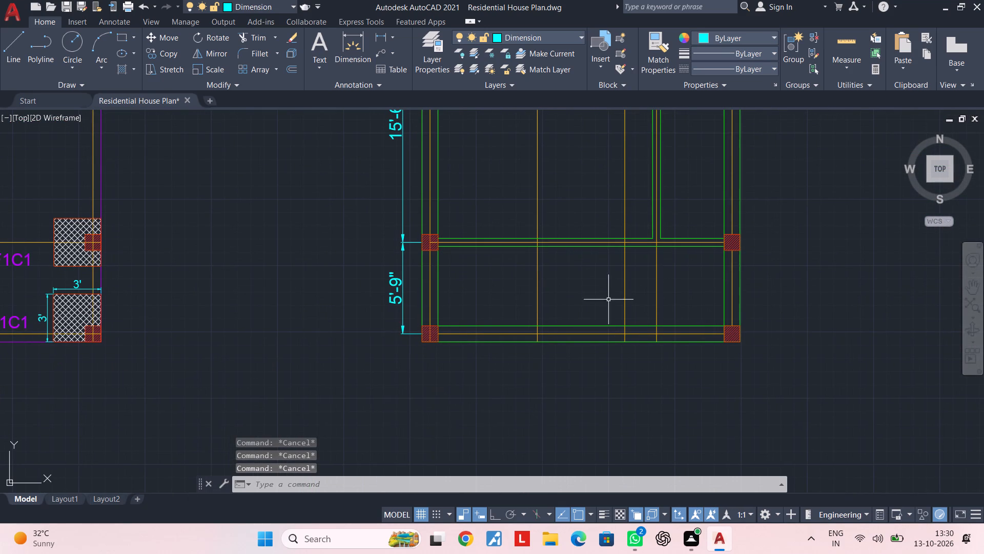
{"action": "key", "text": "Escape"}
{"action": "key", "text": "Escape"}
{"action": "key", "text": "Escape"}
{"action": "key", "text": "Escape"}
{"action": "type", "text": "TR"}
{"action": "key", "text": "space"}
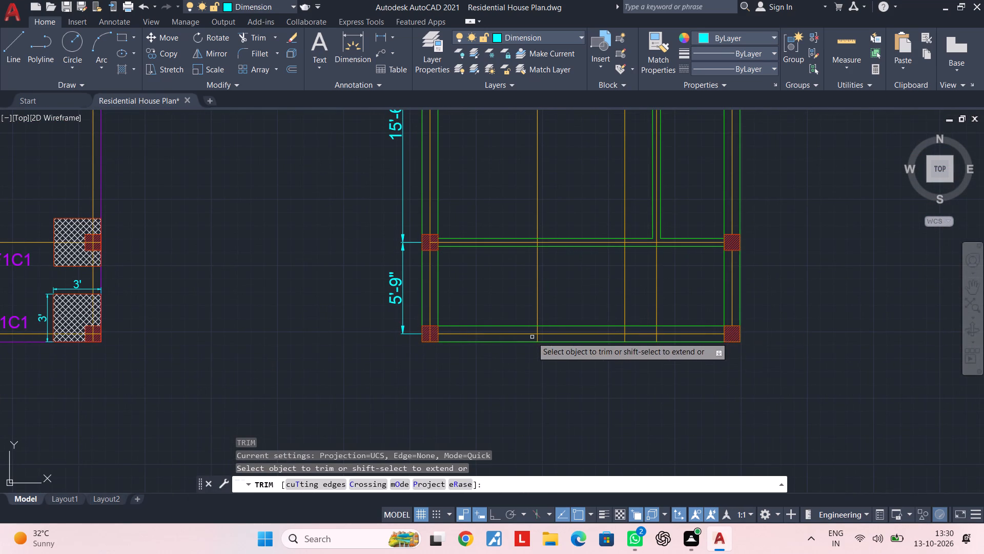
{"action": "scroll", "coordinate": [532, 337], "scroll_direction": "up", "scroll_amount": 3}
{"action": "left_click", "coordinate": [546, 339]}
{"action": "scroll", "coordinate": [719, 346], "scroll_direction": "down", "scroll_amount": 1}
{"action": "middle_click_drag", "start_coordinate": [707, 345], "coordinate": [511, 322]}
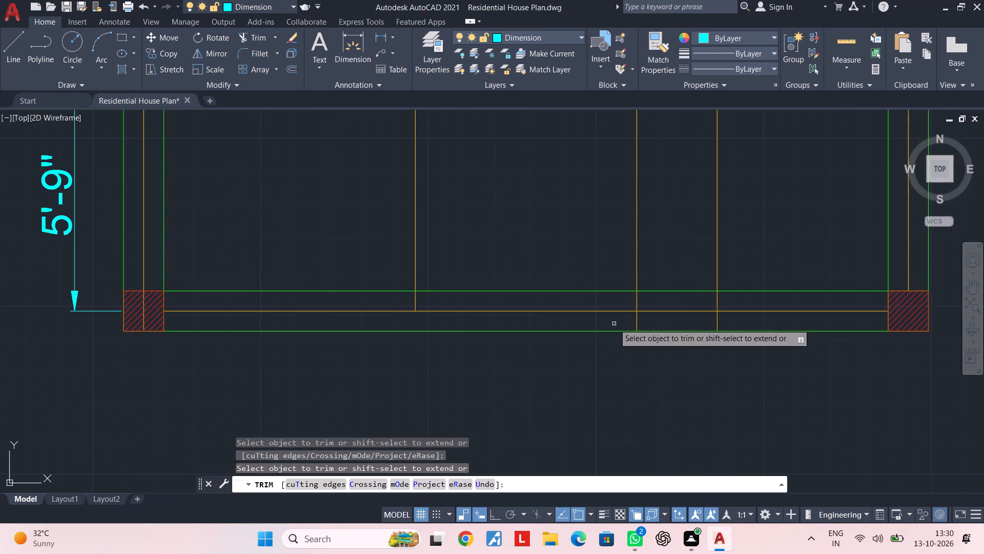
{"action": "scroll", "coordinate": [631, 324], "scroll_direction": "up", "scroll_amount": 1}
{"action": "left_click", "coordinate": [796, 325]}
{"action": "left_click", "coordinate": [602, 324]}
{"action": "key", "text": "Escape"}
Trim the ends of grid lines B and C that extend below grid line 7 in the footing plan.
{"action": "scroll", "coordinate": [590, 324], "scroll_direction": "down", "scroll_amount": 3}
{"action": "middle_click_drag", "start_coordinate": [590, 324], "coordinate": [747, 309]}
{"action": "key", "text": "Escape"}
{"action": "middle_click_drag", "start_coordinate": [495, 327], "coordinate": [842, 327]}
{"action": "key", "text": "Escape"}
{"action": "middle_click_drag", "start_coordinate": [445, 322], "coordinate": [716, 320]}
{"action": "middle_click_drag", "start_coordinate": [388, 332], "coordinate": [832, 330]}
{"action": "middle_click_drag", "start_coordinate": [833, 323], "coordinate": [310, 309]}
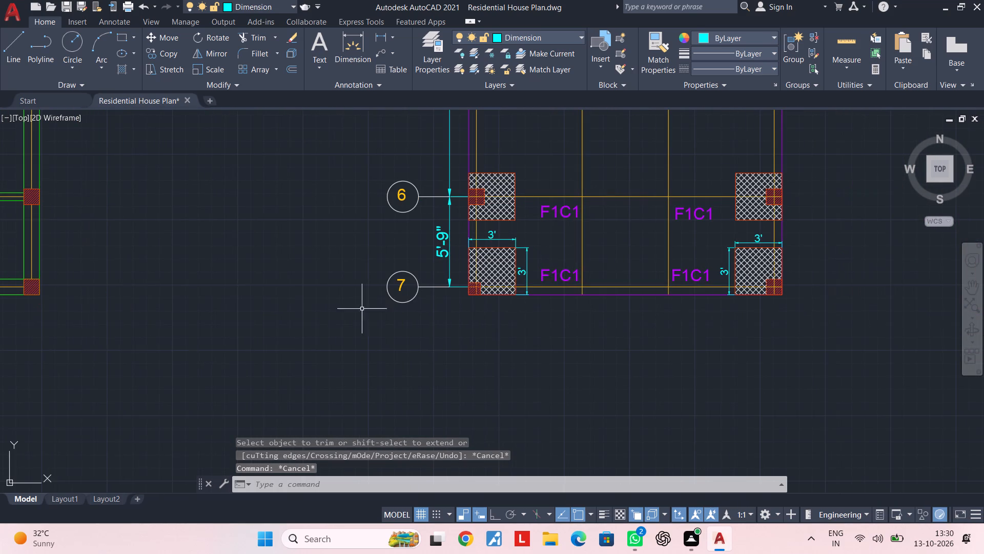
{"action": "middle_click_drag", "start_coordinate": [474, 318], "coordinate": [454, 317]}
{"action": "middle_click_drag", "start_coordinate": [648, 304], "coordinate": [545, 303]}
{"action": "key", "text": "Escape"}
{"action": "key", "text": "Escape"}
{"action": "key", "text": "Escape"}
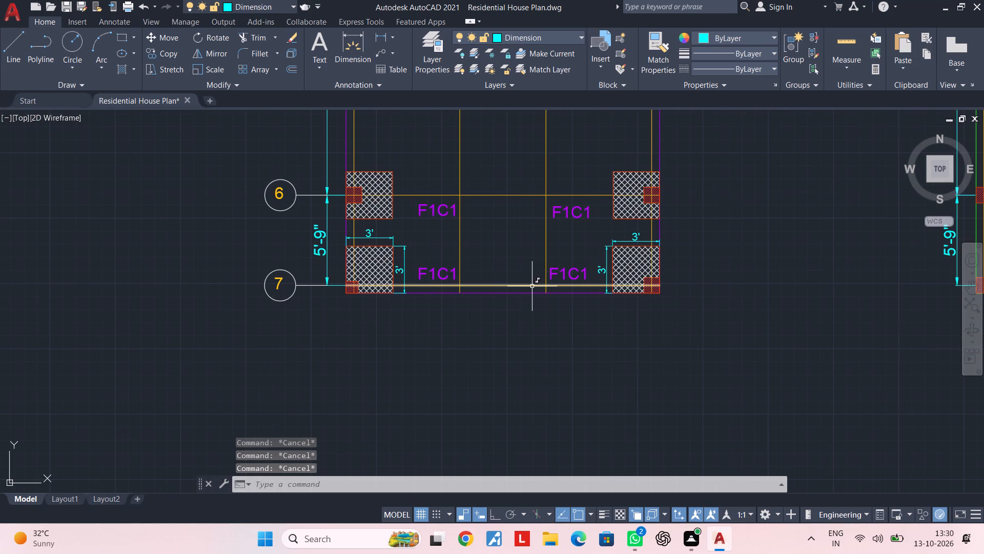
{"action": "key", "text": "Escape"}
{"action": "key", "text": "Escape"}
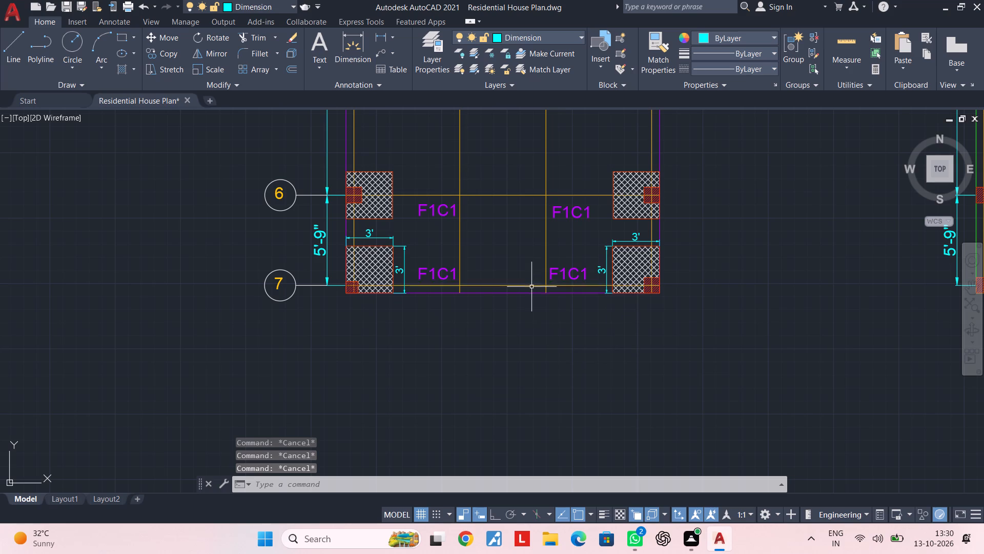
{"action": "scroll", "coordinate": [531, 287], "scroll_direction": "up", "scroll_amount": 1}
{"action": "key", "text": "Escape"}
{"action": "key", "text": "t"}
{"action": "key", "text": "r"}
{"action": "scroll", "coordinate": [539, 301], "scroll_direction": "up", "scroll_amount": 1}
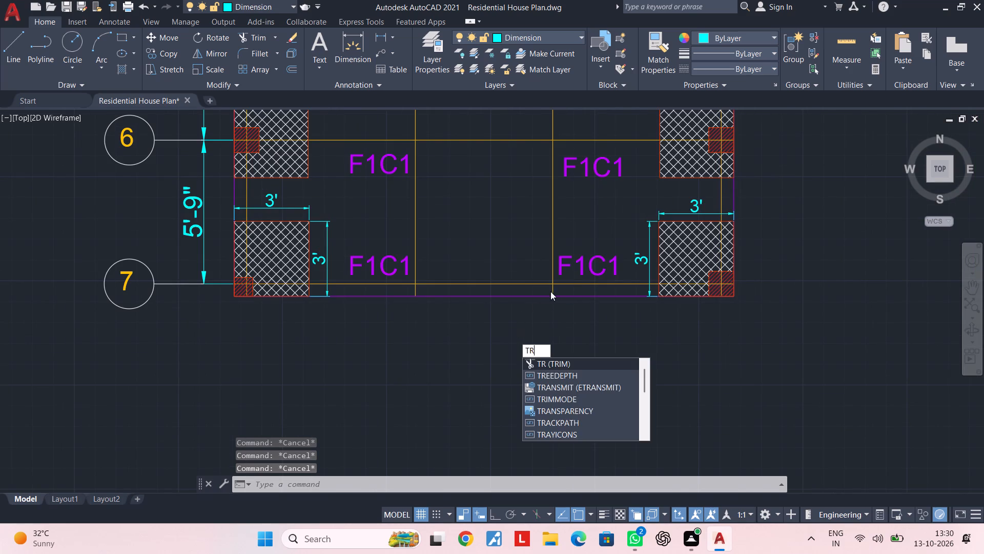
{"action": "key", "text": "space"}
{"action": "scroll", "coordinate": [560, 291], "scroll_direction": "up", "scroll_amount": 1}
{"action": "left_click", "coordinate": [583, 279]}
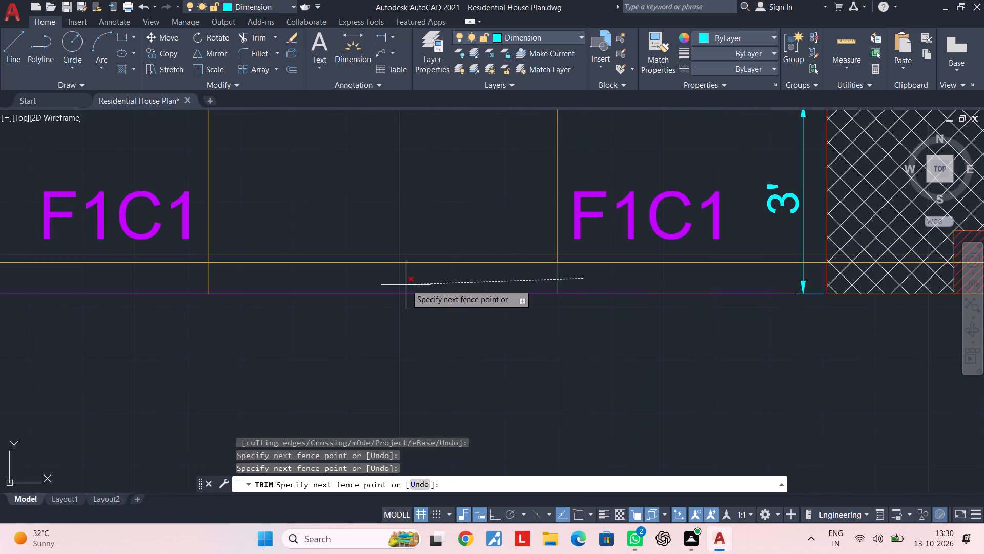
{"action": "middle_click_drag", "start_coordinate": [406, 285], "coordinate": [687, 276]}
{"action": "left_click", "coordinate": [444, 274]}
{"action": "key", "text": "Escape"}
Inspect the unlabelled layout's grid lines, beams and columns from the 5'-9" bay up to the top.
{"action": "scroll", "coordinate": [750, 261], "scroll_direction": "down", "scroll_amount": 3}
{"action": "middle_click_drag", "start_coordinate": [744, 265], "coordinate": [572, 280]}
{"action": "middle_click_drag", "start_coordinate": [767, 255], "coordinate": [456, 289]}
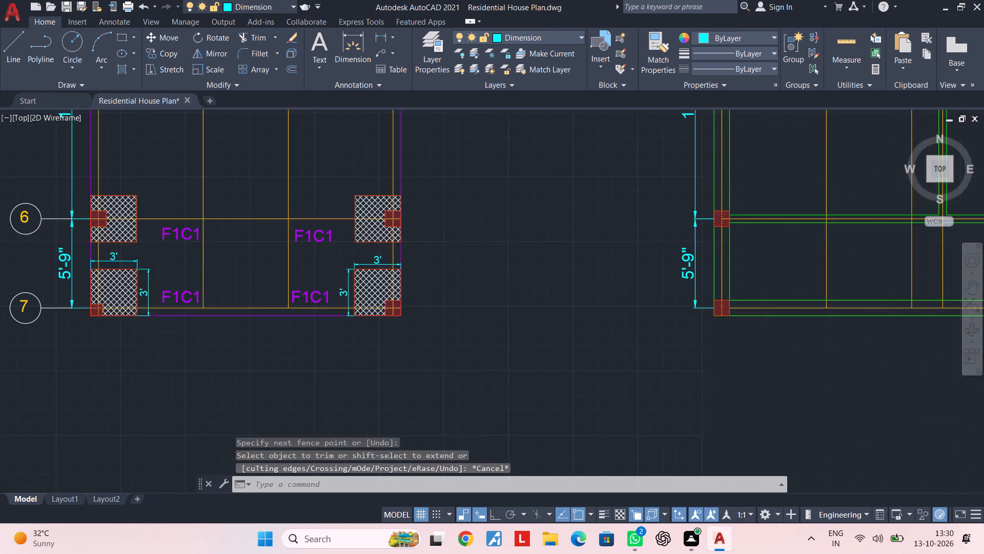
{"action": "scroll", "coordinate": [763, 291], "scroll_direction": "down", "scroll_amount": 2}
{"action": "middle_click_drag", "start_coordinate": [757, 288], "coordinate": [527, 267]}
{"action": "scroll", "coordinate": [691, 251], "scroll_direction": "up", "scroll_amount": 2}
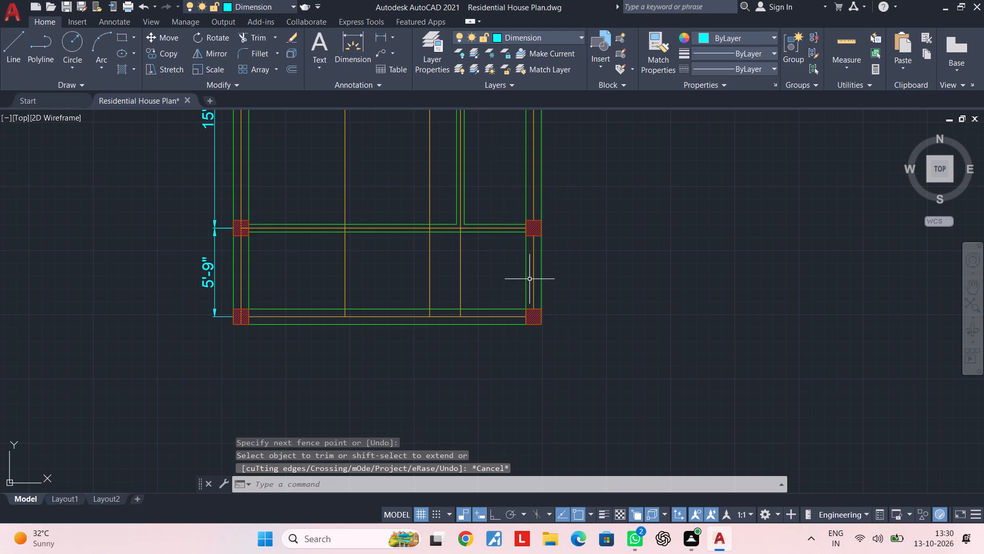
{"action": "key", "text": "Escape"}
{"action": "key", "text": "Escape"}
{"action": "key", "text": "Escape"}
{"action": "middle_click_drag", "start_coordinate": [480, 261], "coordinate": [459, 345]}
{"action": "key", "text": "Escape"}
{"action": "middle_click_drag", "start_coordinate": [422, 293], "coordinate": [434, 375]}
{"action": "key", "text": "Escape"}
{"action": "key", "text": "Escape"}
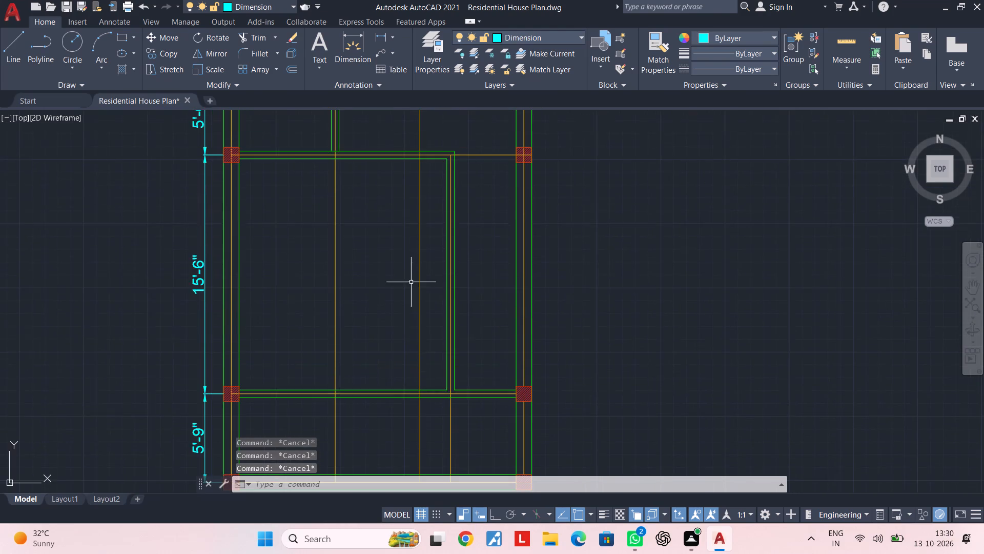
{"action": "middle_click_drag", "start_coordinate": [409, 265], "coordinate": [410, 335]}
{"action": "key", "text": "Escape"}
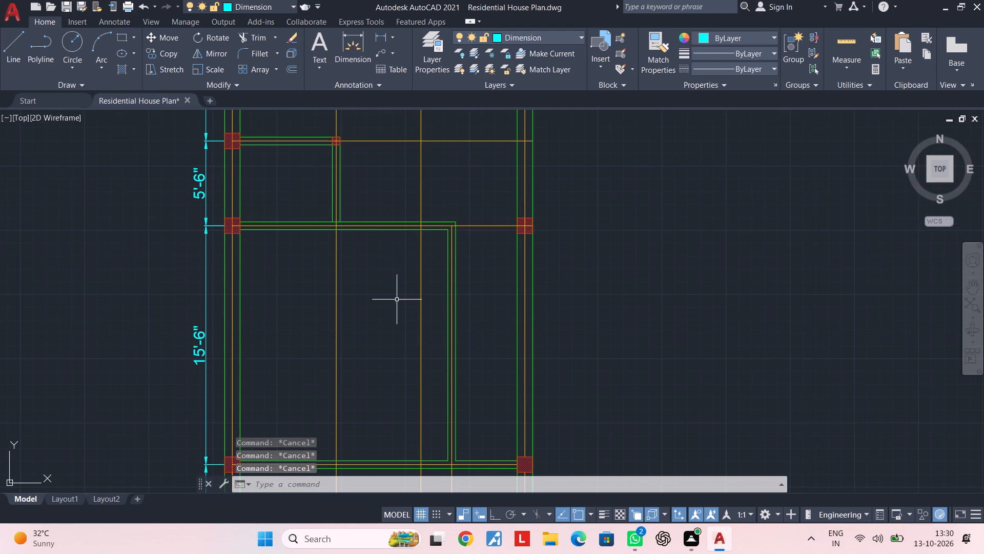
{"action": "key", "text": "Escape"}
{"action": "key", "text": "Escape"}
{"action": "scroll", "coordinate": [419, 293], "scroll_direction": "down", "scroll_amount": 1}
{"action": "middle_click_drag", "start_coordinate": [419, 293], "coordinate": [403, 357]}
{"action": "key", "text": "Escape"}
{"action": "key", "text": "Escape"}
{"action": "key", "text": "Escape"}
{"action": "key", "text": "Escape"}
{"action": "key", "text": "Escape"}
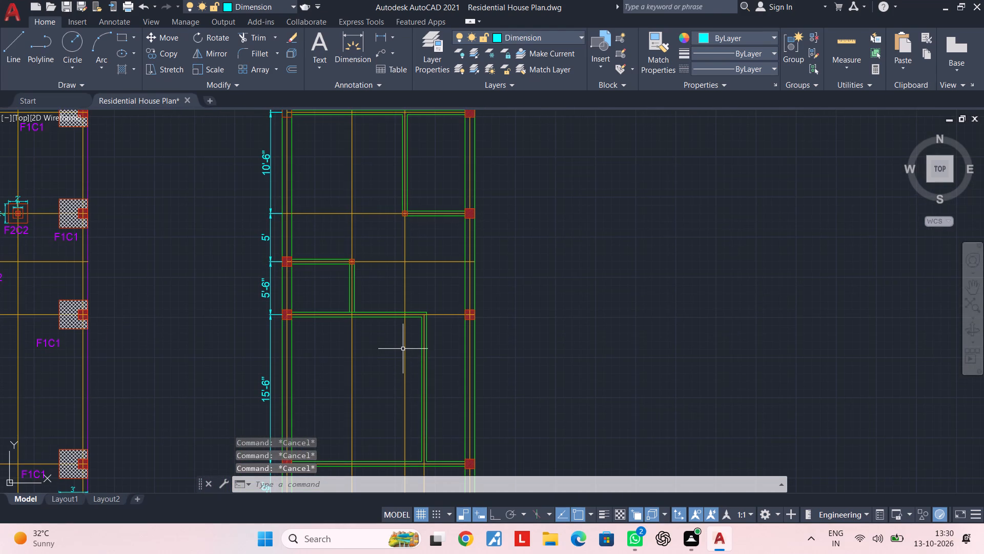
{"action": "key", "text": "Escape"}
{"action": "key", "text": "Escape"}
{"action": "middle_click_drag", "start_coordinate": [399, 329], "coordinate": [399, 406]}
{"action": "middle_click_drag", "start_coordinate": [362, 266], "coordinate": [376, 390]}
{"action": "middle_click_drag", "start_coordinate": [319, 205], "coordinate": [318, 234]}
{"action": "middle_click_drag", "start_coordinate": [322, 326], "coordinate": [368, 237]}
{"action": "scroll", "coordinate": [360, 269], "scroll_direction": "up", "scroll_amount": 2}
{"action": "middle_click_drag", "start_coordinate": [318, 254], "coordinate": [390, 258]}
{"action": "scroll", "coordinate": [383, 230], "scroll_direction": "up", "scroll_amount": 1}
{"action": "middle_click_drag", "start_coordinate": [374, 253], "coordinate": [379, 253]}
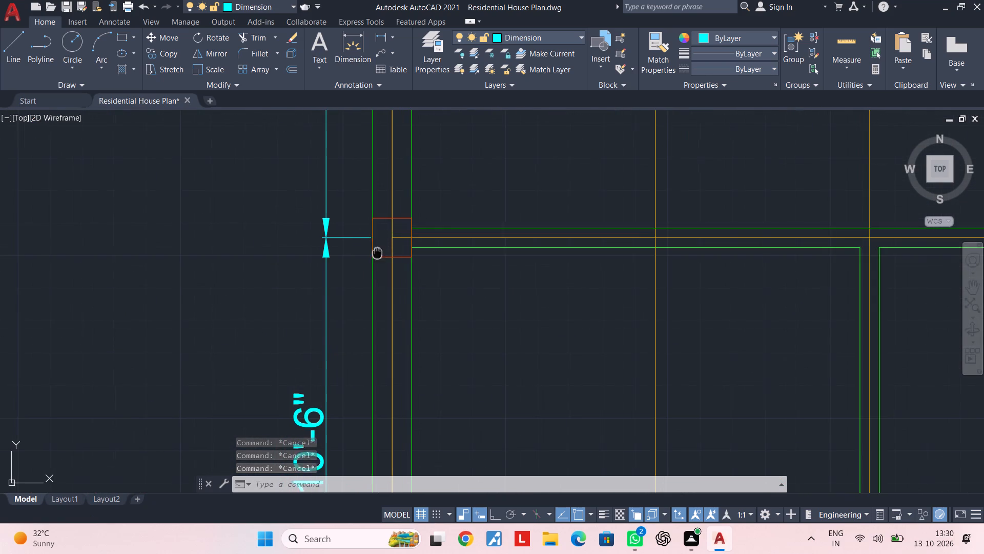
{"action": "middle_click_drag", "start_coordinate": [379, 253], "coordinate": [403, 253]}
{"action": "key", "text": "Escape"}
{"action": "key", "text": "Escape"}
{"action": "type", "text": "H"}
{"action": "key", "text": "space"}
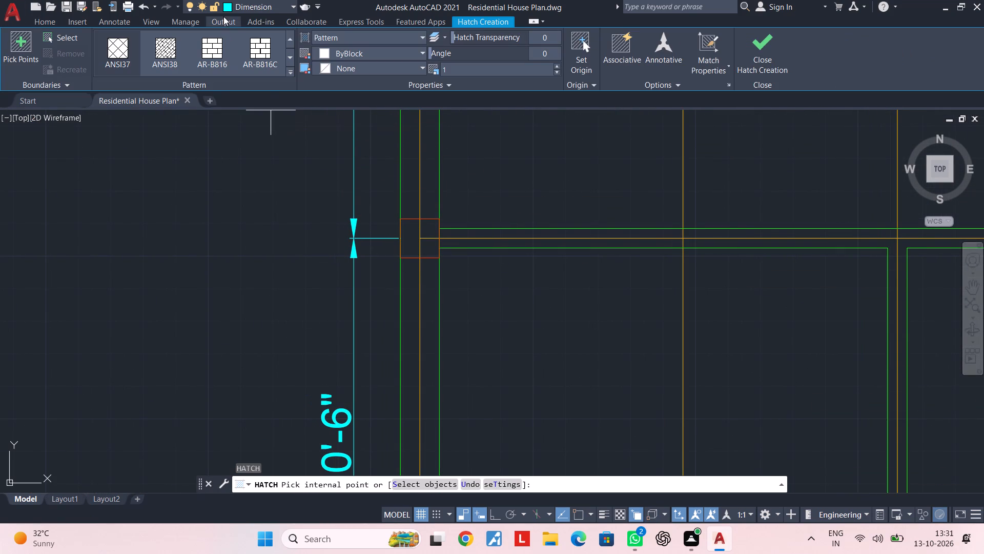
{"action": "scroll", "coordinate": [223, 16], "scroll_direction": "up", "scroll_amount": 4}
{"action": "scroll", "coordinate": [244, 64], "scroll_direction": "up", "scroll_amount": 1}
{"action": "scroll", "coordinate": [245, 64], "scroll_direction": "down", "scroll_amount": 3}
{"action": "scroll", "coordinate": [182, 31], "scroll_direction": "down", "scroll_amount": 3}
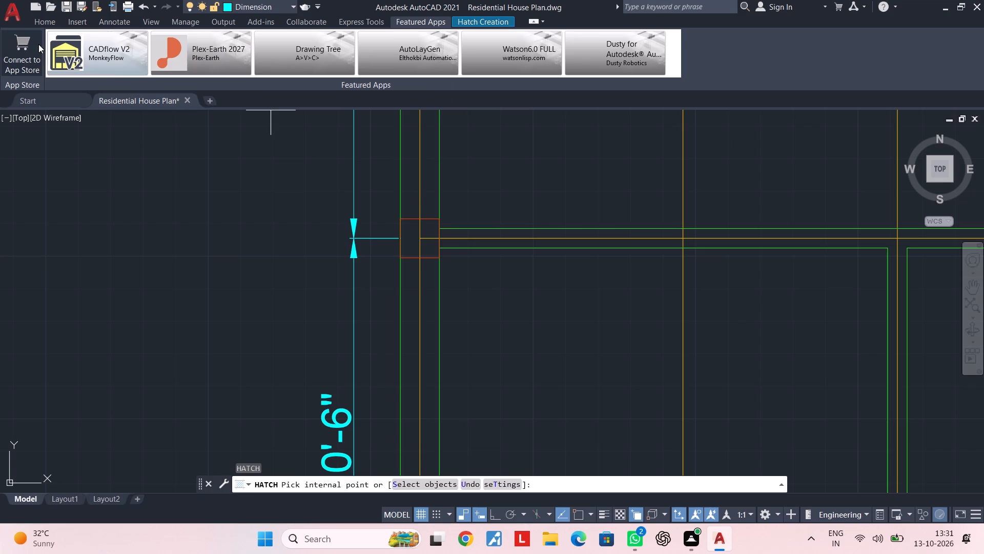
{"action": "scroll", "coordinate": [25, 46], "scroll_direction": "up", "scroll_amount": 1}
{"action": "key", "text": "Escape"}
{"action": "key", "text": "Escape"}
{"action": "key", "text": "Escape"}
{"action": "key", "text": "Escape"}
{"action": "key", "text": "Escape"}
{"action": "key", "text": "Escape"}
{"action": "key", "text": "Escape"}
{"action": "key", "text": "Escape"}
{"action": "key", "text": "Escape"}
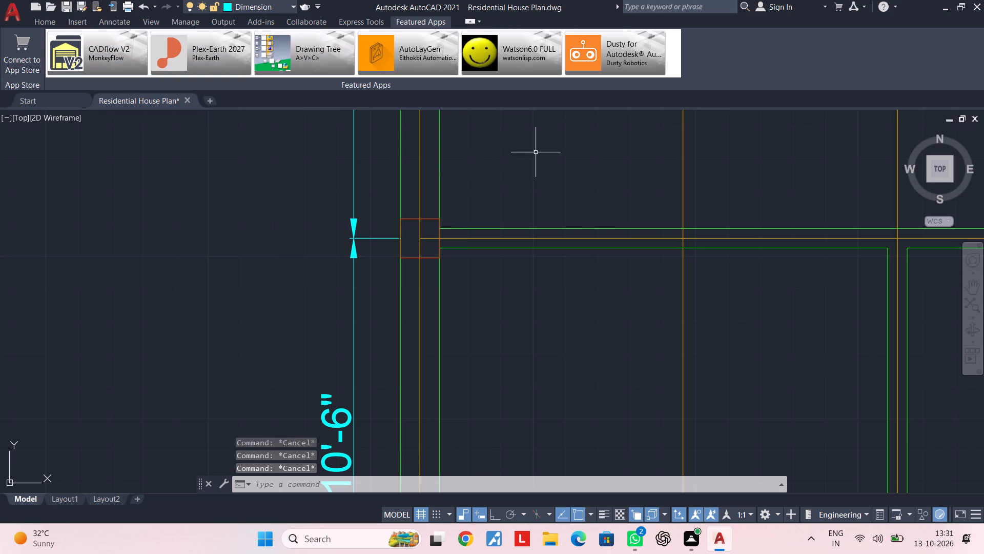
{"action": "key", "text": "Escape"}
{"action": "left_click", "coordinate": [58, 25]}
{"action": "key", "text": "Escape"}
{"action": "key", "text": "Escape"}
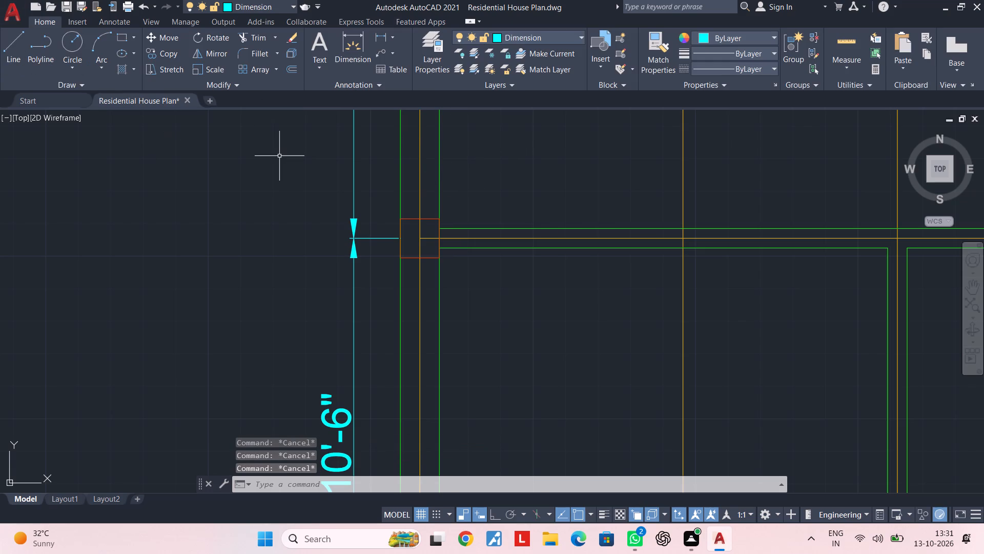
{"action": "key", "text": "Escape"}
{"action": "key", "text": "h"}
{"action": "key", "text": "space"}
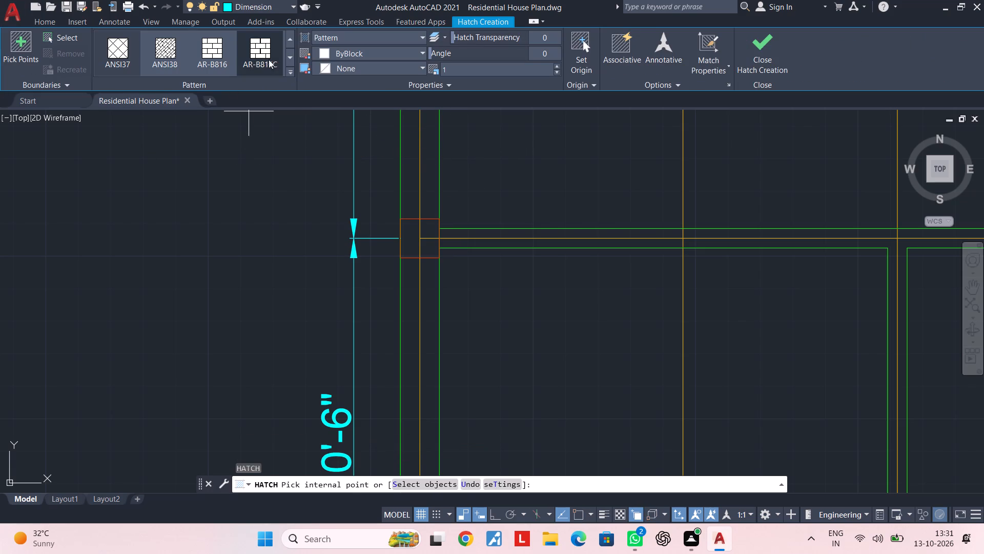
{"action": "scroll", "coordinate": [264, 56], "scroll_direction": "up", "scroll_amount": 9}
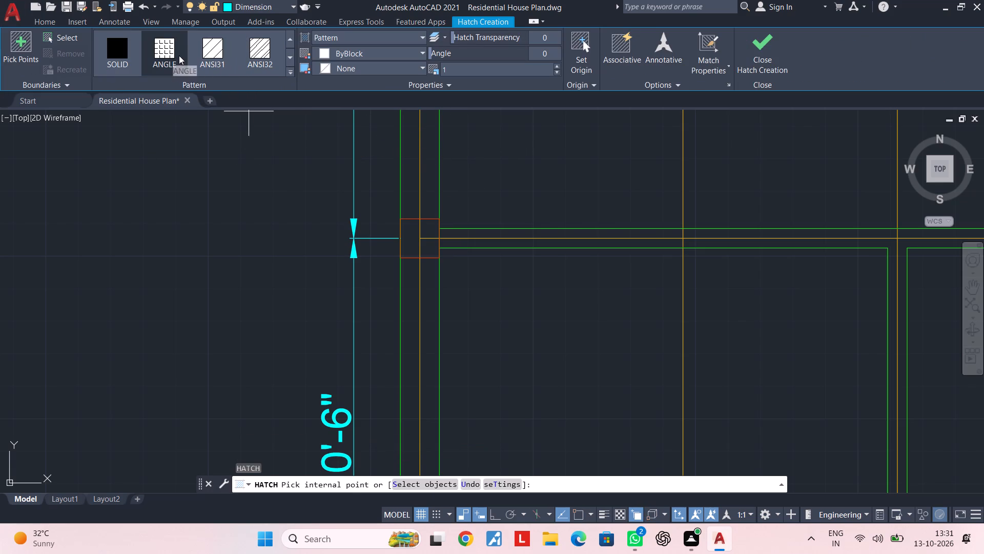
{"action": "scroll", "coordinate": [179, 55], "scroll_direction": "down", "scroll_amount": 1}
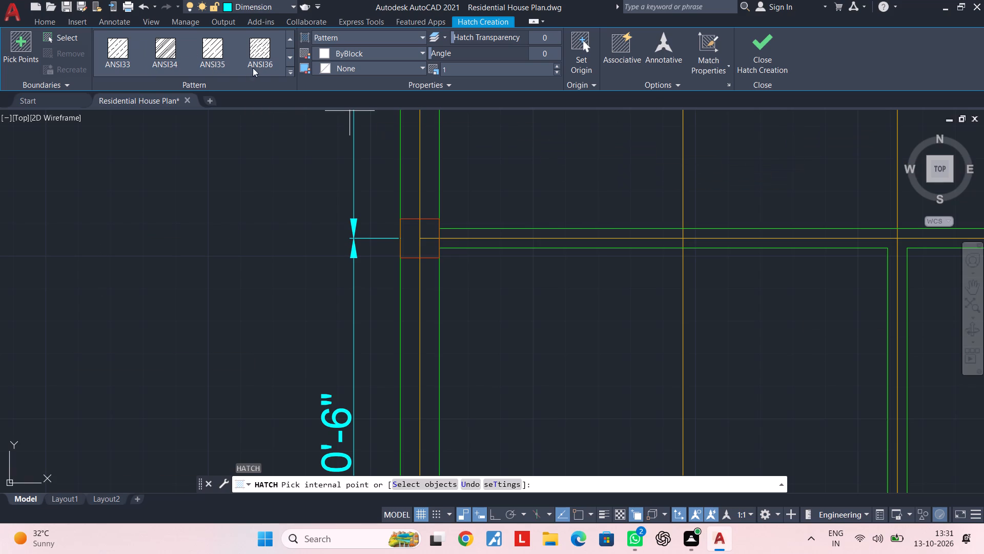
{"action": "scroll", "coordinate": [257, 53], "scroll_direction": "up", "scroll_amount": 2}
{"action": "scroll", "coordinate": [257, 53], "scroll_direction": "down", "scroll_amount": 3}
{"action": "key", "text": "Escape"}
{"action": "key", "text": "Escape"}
Copy the red hatch from the right-hand column in the second row onto the unhatched left-hand column of that row.
{"action": "scroll", "coordinate": [433, 186], "scroll_direction": "down", "scroll_amount": 2}
{"action": "middle_click_drag", "start_coordinate": [455, 200], "coordinate": [215, 182]}
{"action": "key", "text": "Escape"}
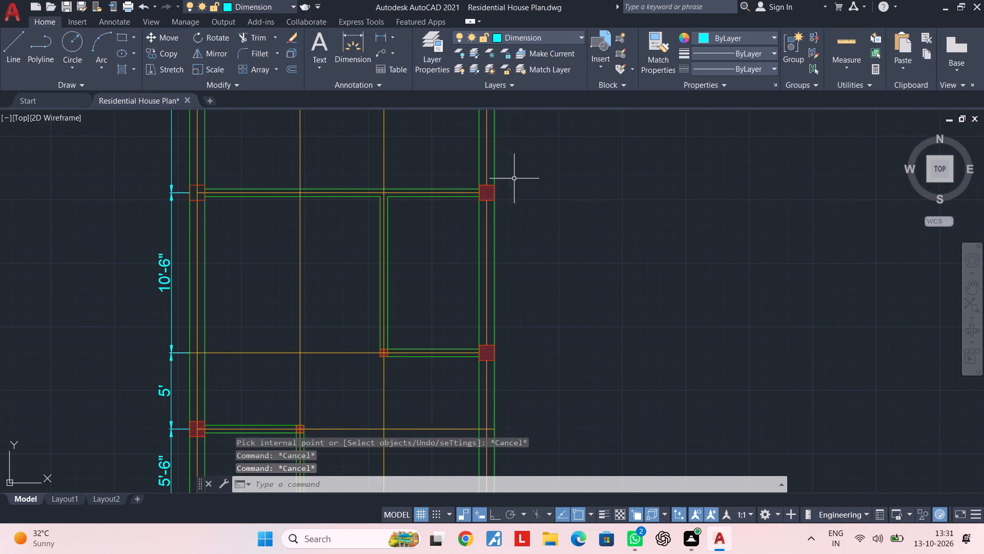
{"action": "scroll", "coordinate": [491, 202], "scroll_direction": "up", "scroll_amount": 3}
{"action": "left_click", "coordinate": [478, 183]}
{"action": "key", "text": "c"}
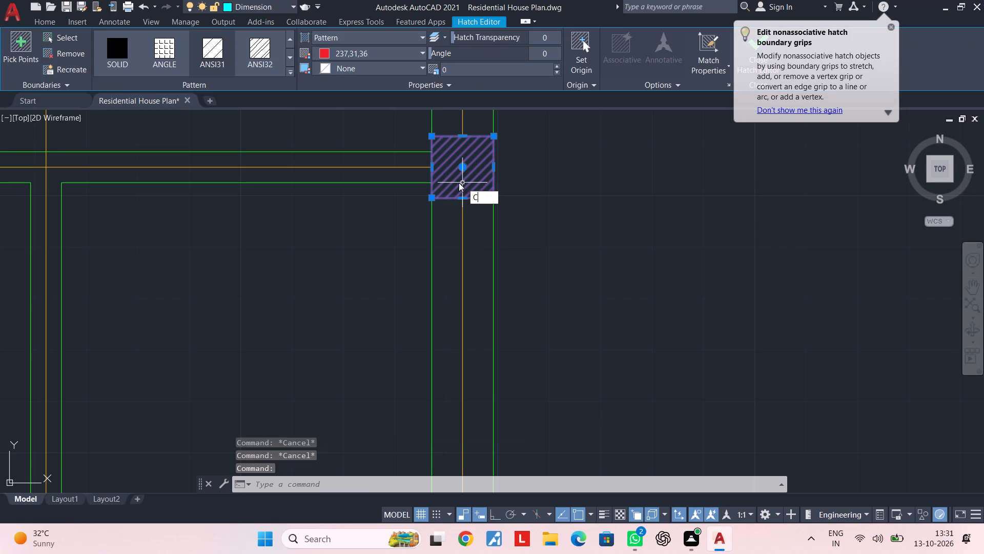
{"action": "key", "text": "o"}
{"action": "key", "text": "space"}
{"action": "left_click", "coordinate": [457, 169]}
{"action": "middle_click_drag", "start_coordinate": [346, 197], "coordinate": [787, 206]}
{"action": "middle_click_drag", "start_coordinate": [342, 201], "coordinate": [748, 198]}
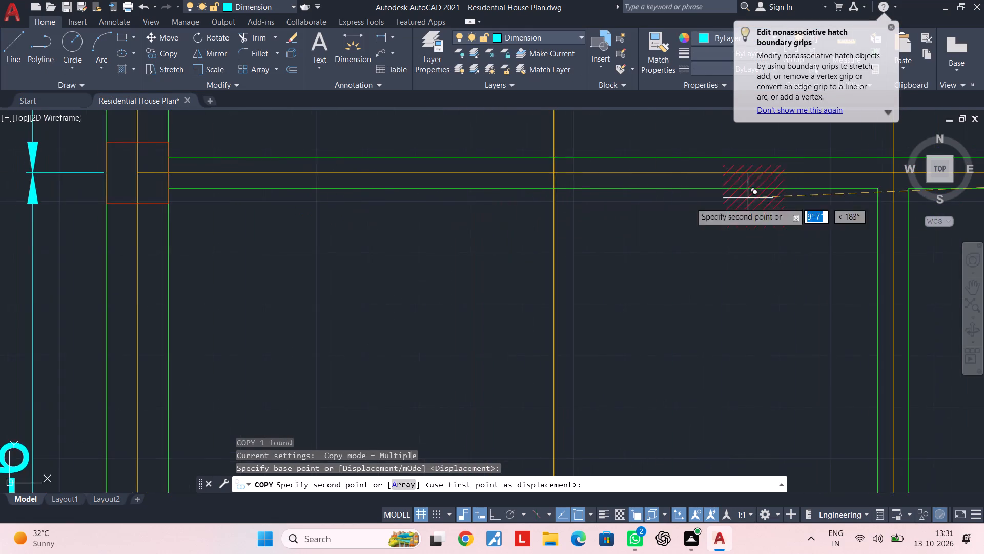
{"action": "middle_click_drag", "start_coordinate": [348, 192], "coordinate": [711, 192]}
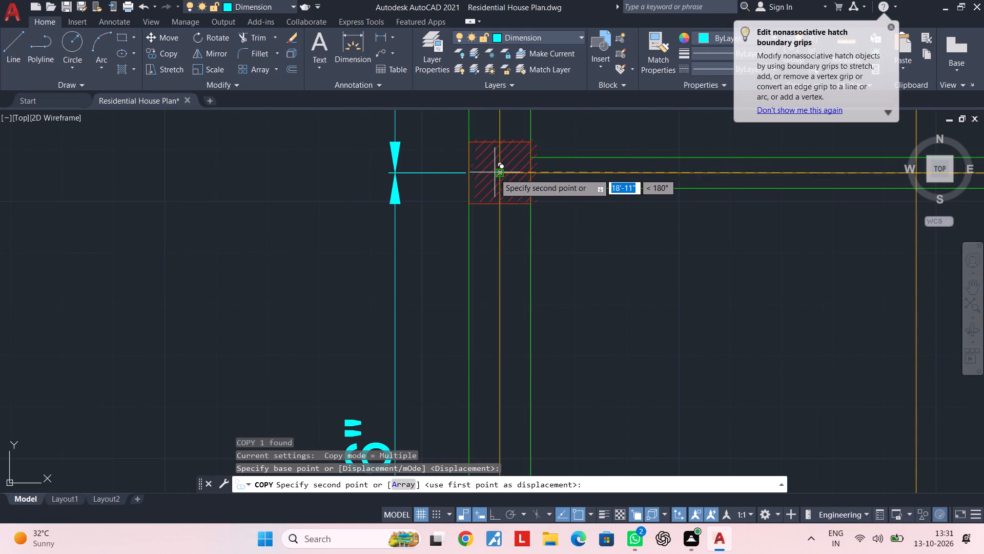
{"action": "scroll", "coordinate": [493, 177], "scroll_direction": "up", "scroll_amount": 1}
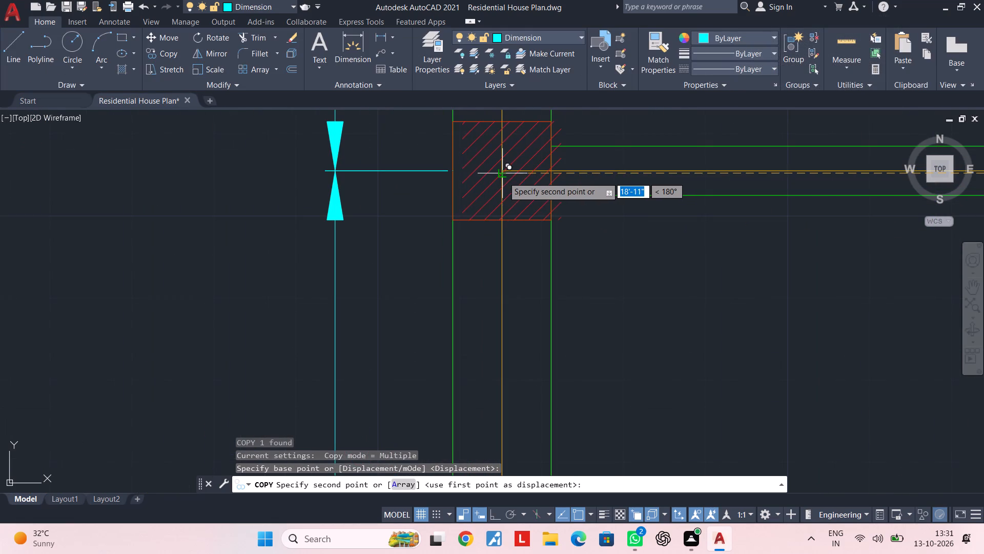
{"action": "left_click", "coordinate": [503, 177]}
{"action": "key", "text": "Escape"}
{"action": "key", "text": "Escape"}
Stretch the copied hatch's left edge to the left side of the column outline.
{"action": "left_click", "coordinate": [531, 202]}
{"action": "key", "text": "Escape"}
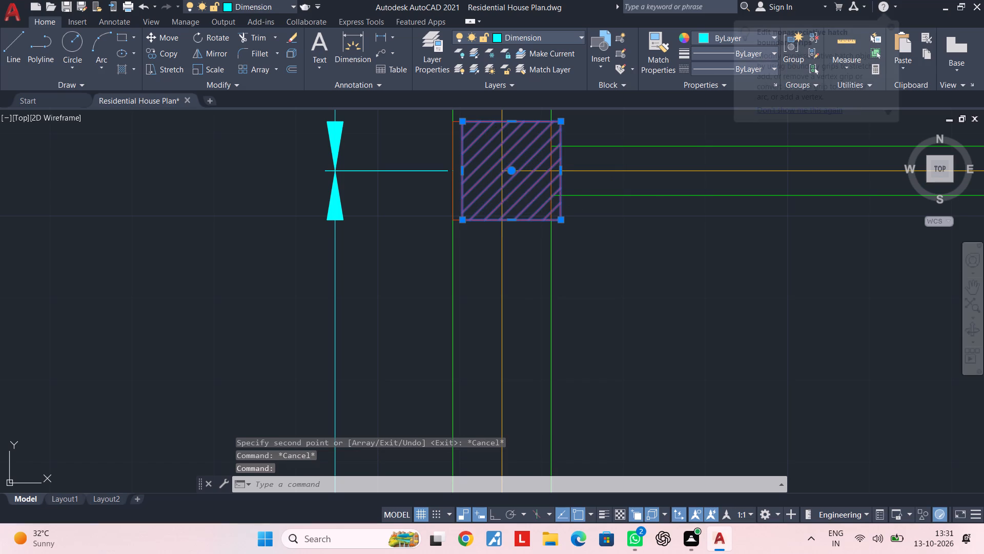
{"action": "key", "text": "Escape"}
{"action": "left_click", "coordinate": [518, 188]}
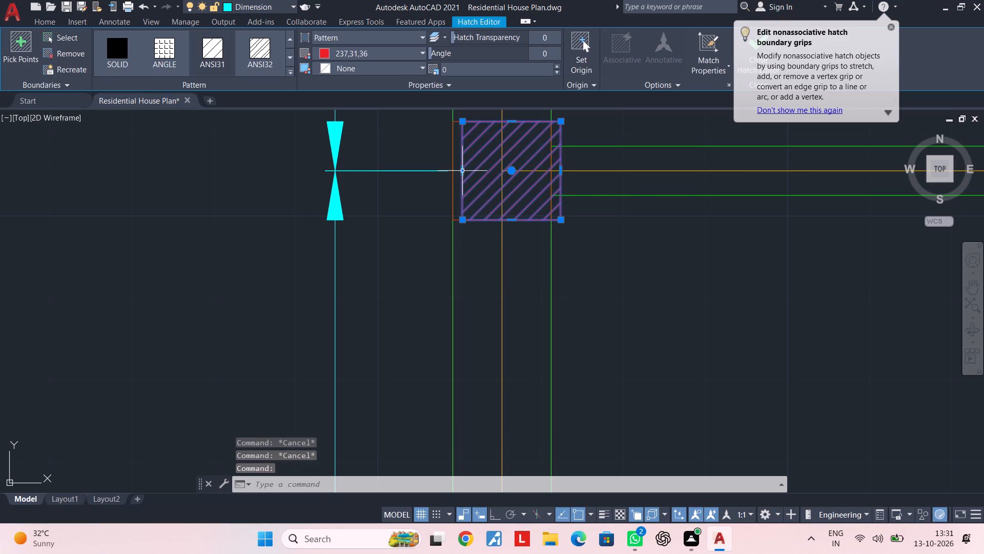
{"action": "left_click", "coordinate": [463, 171]}
{"action": "left_click", "coordinate": [454, 171]}
{"action": "key", "text": "Escape"}
{"action": "key", "text": "Escape"}
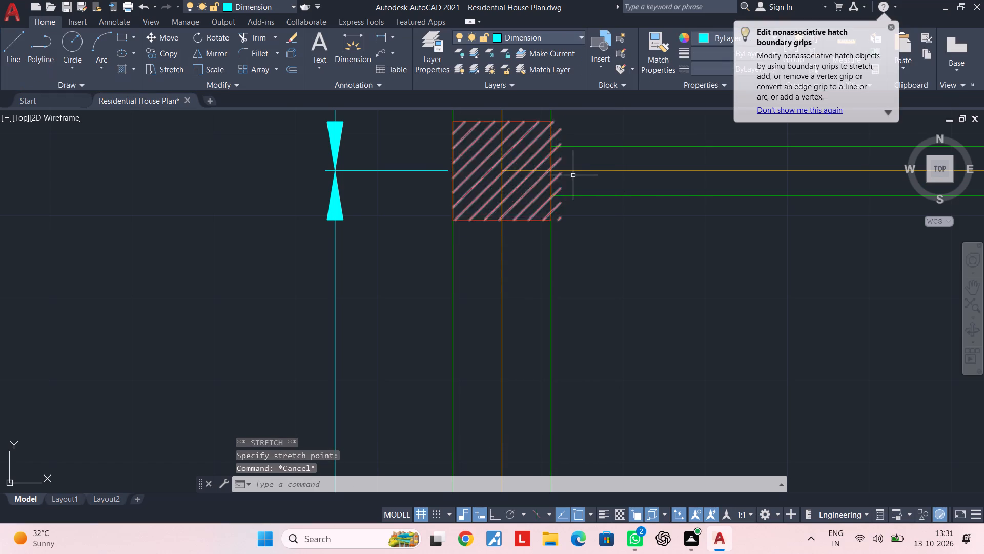
Stretch the copied hatch's right edge back to the right side of the second-row left-hand column outline.
{"action": "left_click", "coordinate": [545, 174]}
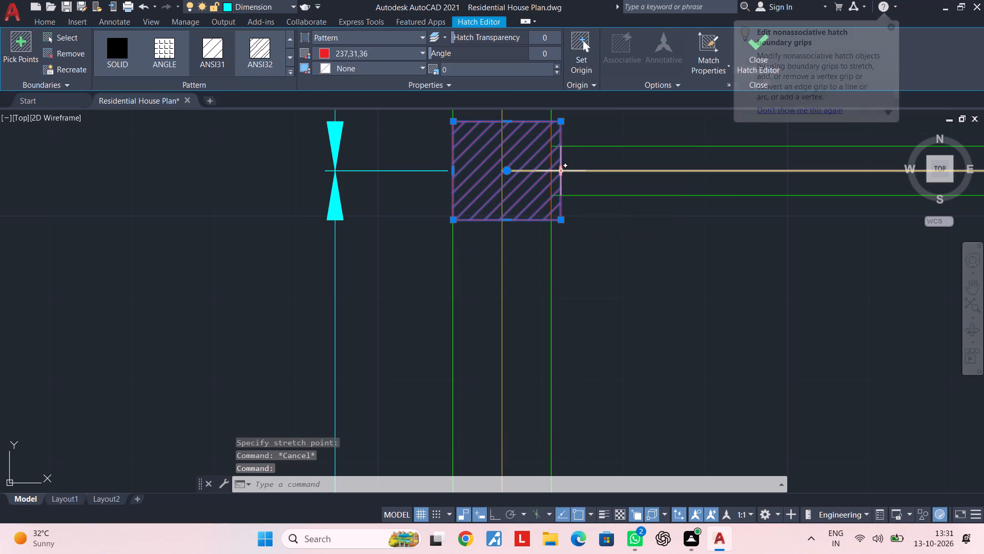
{"action": "left_click", "coordinate": [563, 169]}
{"action": "left_click", "coordinate": [555, 169]}
{"action": "key", "text": "Escape"}
{"action": "key", "text": "Escape"}
{"action": "key", "text": "Escape"}
{"action": "scroll", "coordinate": [577, 174], "scroll_direction": "down", "scroll_amount": 2}
{"action": "middle_click_drag", "start_coordinate": [580, 174], "coordinate": [453, 176]}
{"action": "key", "text": "Escape"}
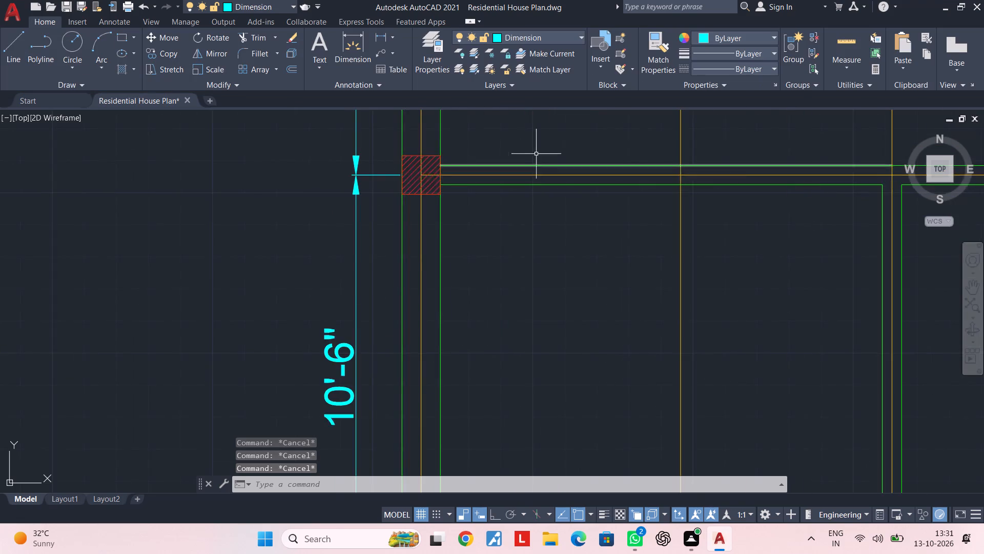
{"action": "key", "text": "Escape"}
Save the house plan drawing.
{"action": "scroll", "coordinate": [566, 153], "scroll_direction": "down", "scroll_amount": 1}
{"action": "middle_click_drag", "start_coordinate": [577, 182], "coordinate": [480, 219]}
{"action": "scroll", "coordinate": [511, 209], "scroll_direction": "down", "scroll_amount": 1}
{"action": "middle_click_drag", "start_coordinate": [511, 212], "coordinate": [398, 250]}
{"action": "key", "text": "ctrl+s"}
{"action": "key", "text": "ctrl+s"}
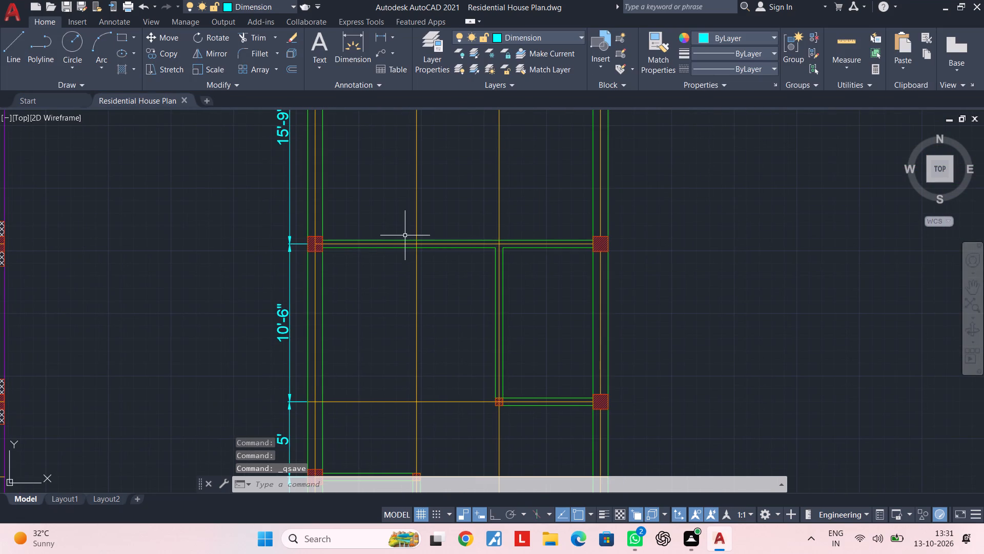
Create a new layer named COLUMN TEXT.
{"action": "scroll", "coordinate": [423, 232], "scroll_direction": "down", "scroll_amount": 2}
{"action": "middle_click_drag", "start_coordinate": [425, 237], "coordinate": [388, 260]}
{"action": "scroll", "coordinate": [394, 188], "scroll_direction": "up", "scroll_amount": 1}
{"action": "middle_click_drag", "start_coordinate": [385, 188], "coordinate": [398, 252]}
{"action": "key", "text": "Escape"}
{"action": "key", "text": "Escape"}
{"action": "key", "text": "Escape"}
{"action": "key", "text": "Escape"}
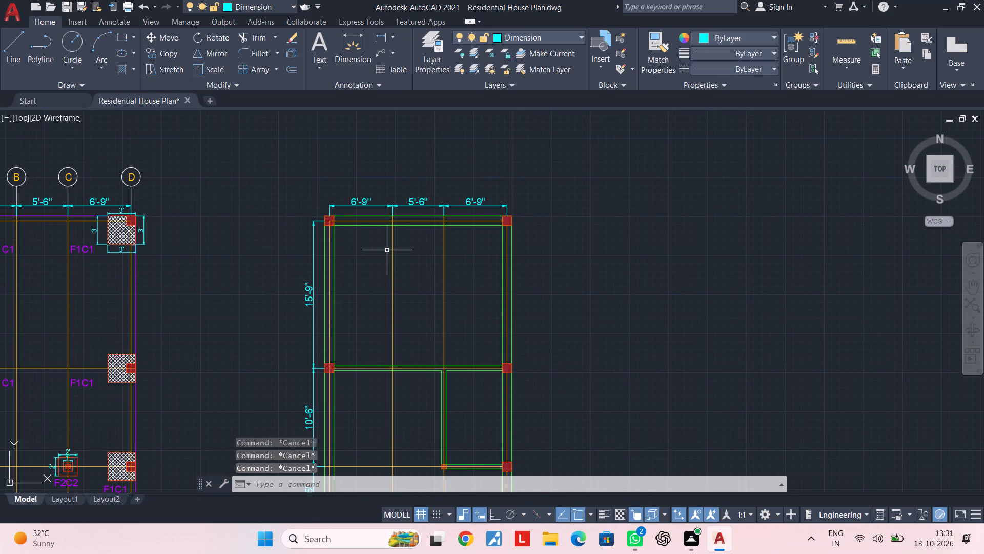
{"action": "key", "text": "Escape"}
{"action": "key", "text": "Escape"}
{"action": "middle_click_drag", "start_coordinate": [310, 227], "coordinate": [239, 256]}
{"action": "key", "text": "Escape"}
{"action": "left_click", "coordinate": [432, 53]}
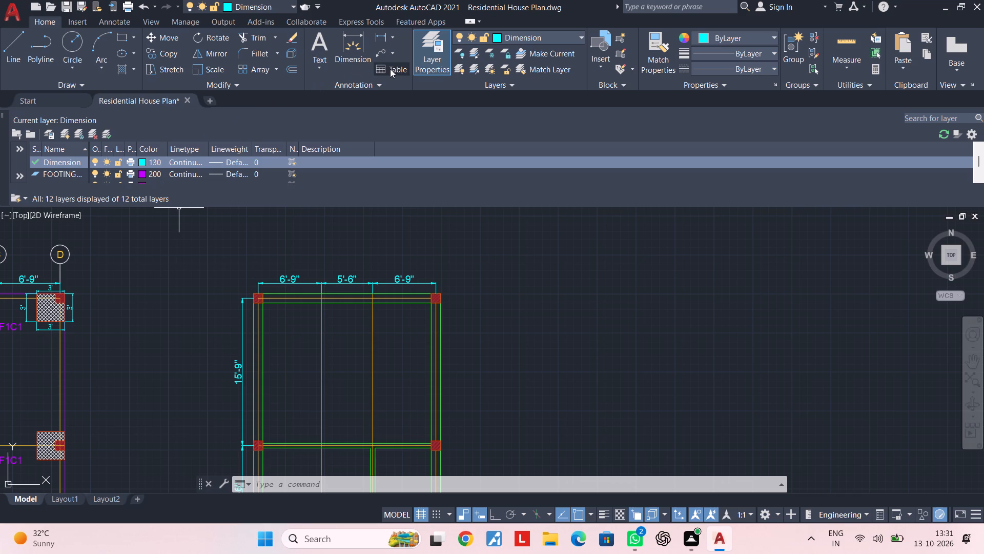
{"action": "left_click", "coordinate": [70, 134]}
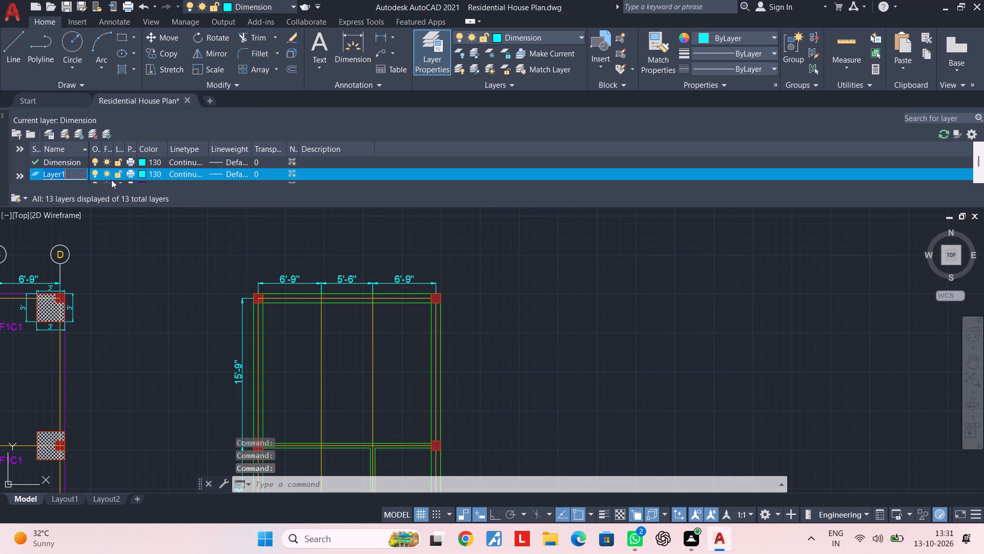
{"action": "key", "text": "BackSpace"}
{"action": "key", "text": "BackSpace"}
{"action": "key", "text": "BackSpace"}
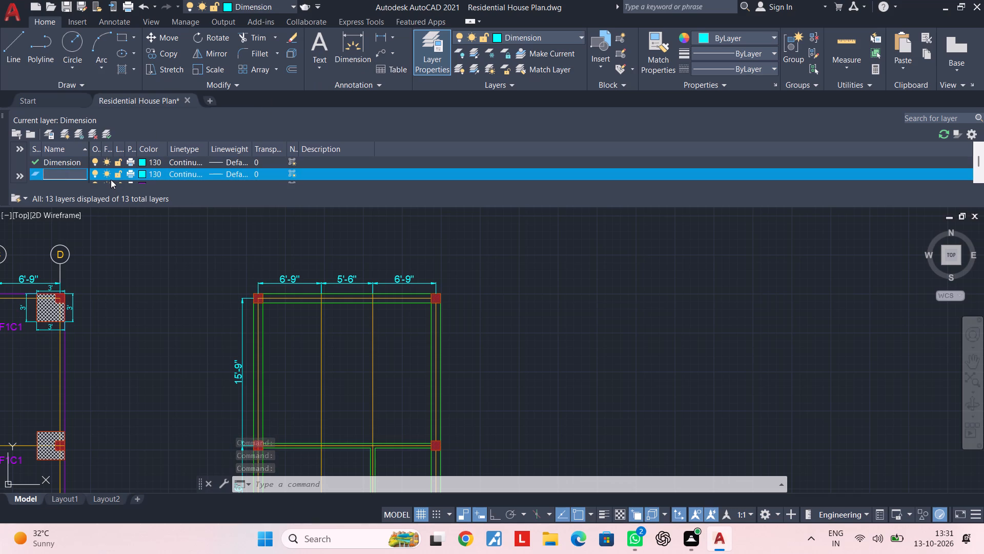
{"action": "type", "text": "COLUMN"}
{"action": "key", "text": "space"}
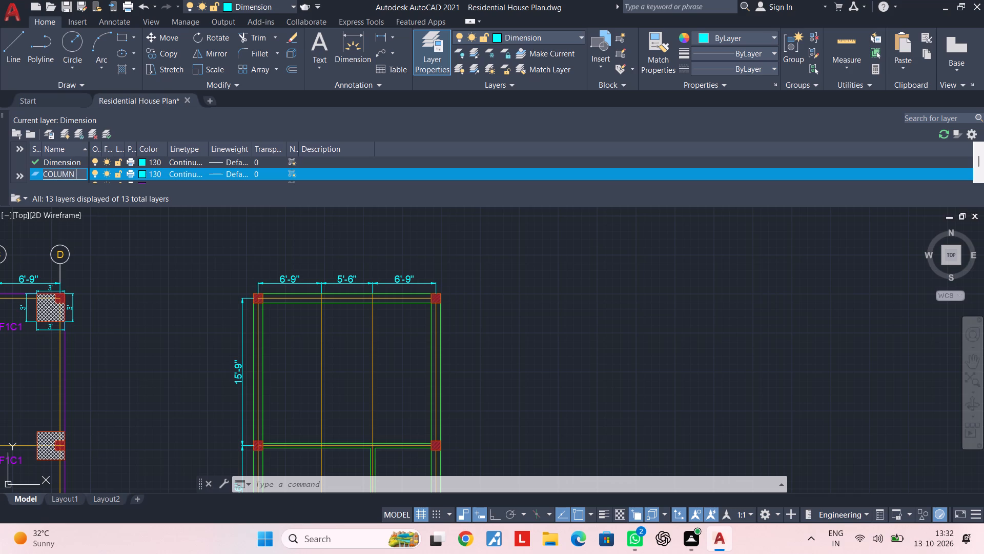
{"action": "type", "text": "TEXT"}
Set the COLUMN TEXT layer's colour to magenta.
{"action": "left_click", "coordinate": [141, 172]}
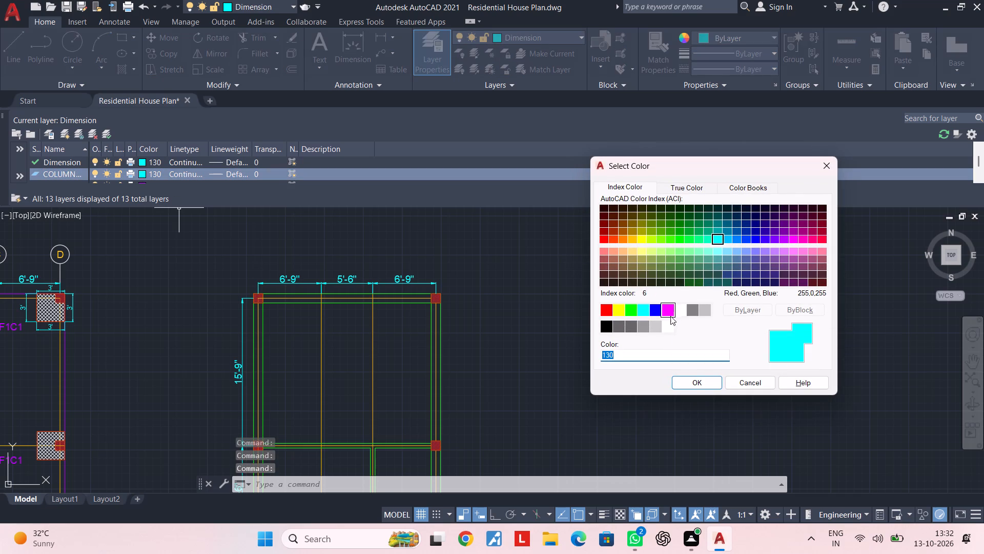
{"action": "left_click", "coordinate": [671, 311]}
{"action": "left_click", "coordinate": [698, 388]}
{"action": "key", "text": "Escape"}
{"action": "key", "text": "Escape"}
{"action": "middle_click_drag", "start_coordinate": [285, 205], "coordinate": [387, 176]}
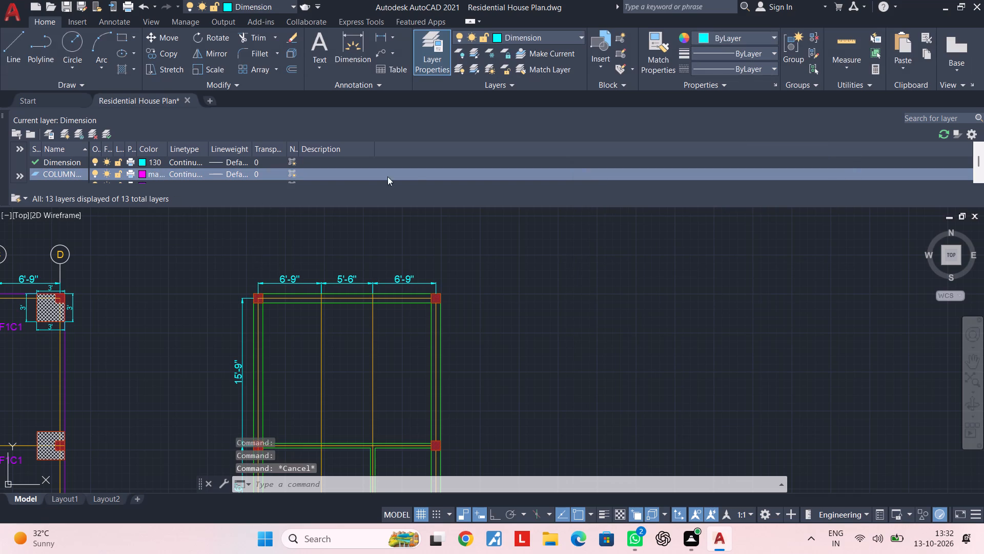
{"action": "middle_click_drag", "start_coordinate": [387, 176], "coordinate": [411, 170]}
{"action": "key", "text": "Escape"}
{"action": "key", "text": "Escape"}
Add the multiline text label CA1 just below and right of the unlabelled layout's top-left column.
{"action": "left_click", "coordinate": [323, 42]}
{"action": "middle_click_drag", "start_coordinate": [288, 309], "coordinate": [393, 271]}
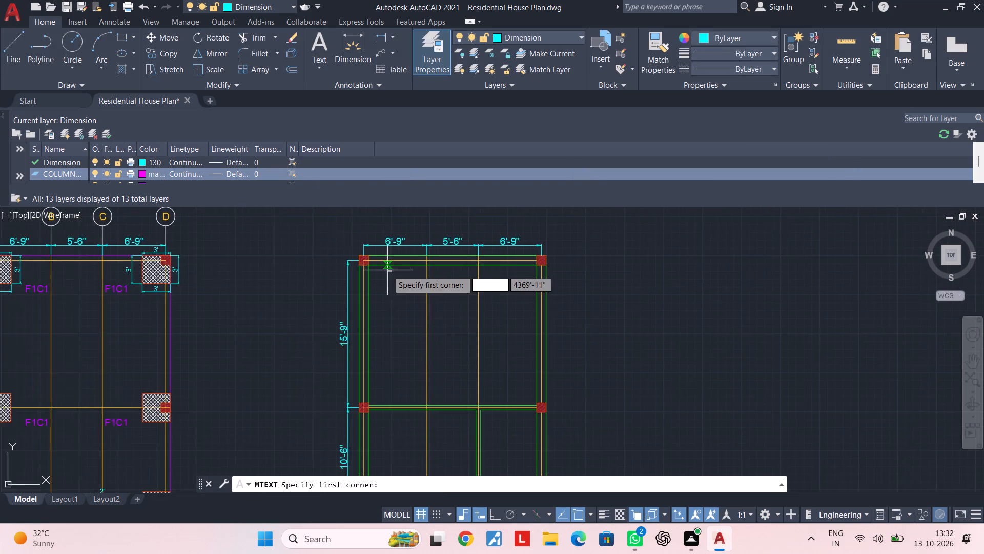
{"action": "scroll", "coordinate": [387, 270], "scroll_direction": "up", "scroll_amount": 2}
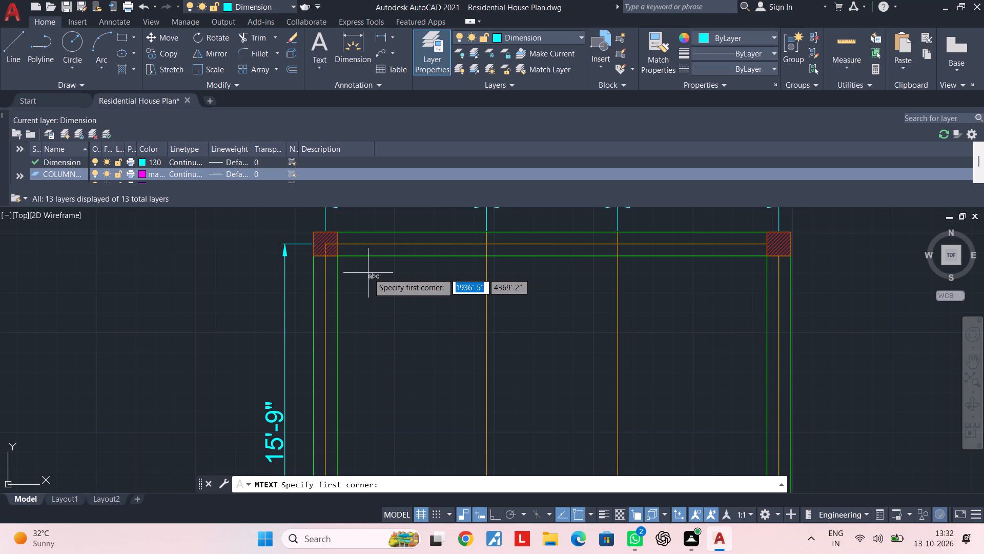
{"action": "scroll", "coordinate": [349, 270], "scroll_direction": "up", "scroll_amount": 2}
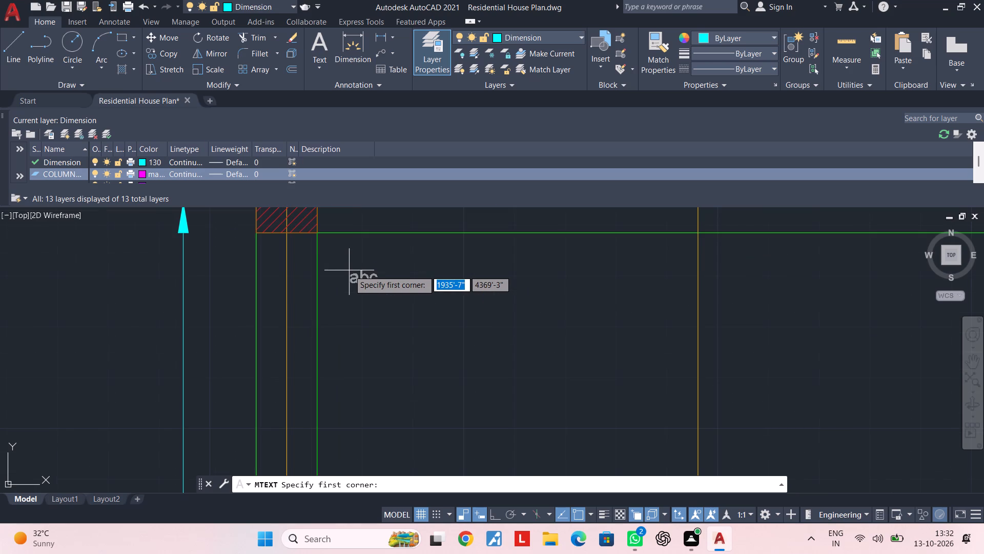
{"action": "left_click", "coordinate": [335, 242]}
{"action": "left_click", "coordinate": [413, 300]}
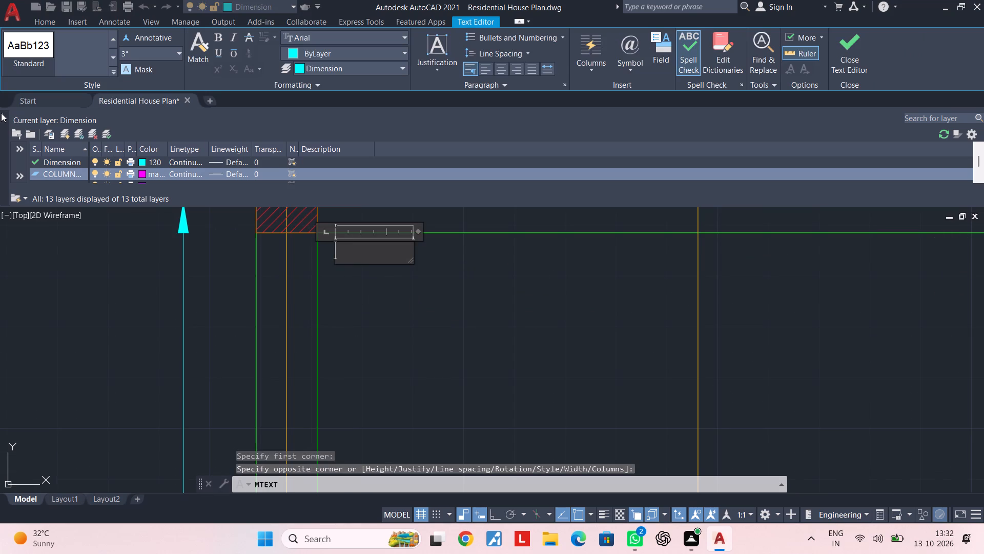
{"action": "left_click", "coordinate": [348, 257]}
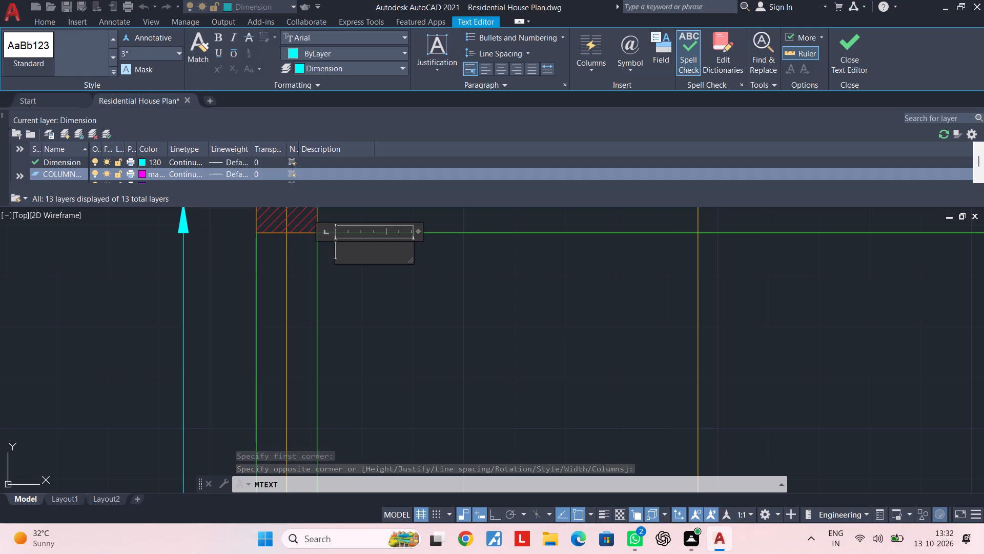
{"action": "type", "text": "CA1"}
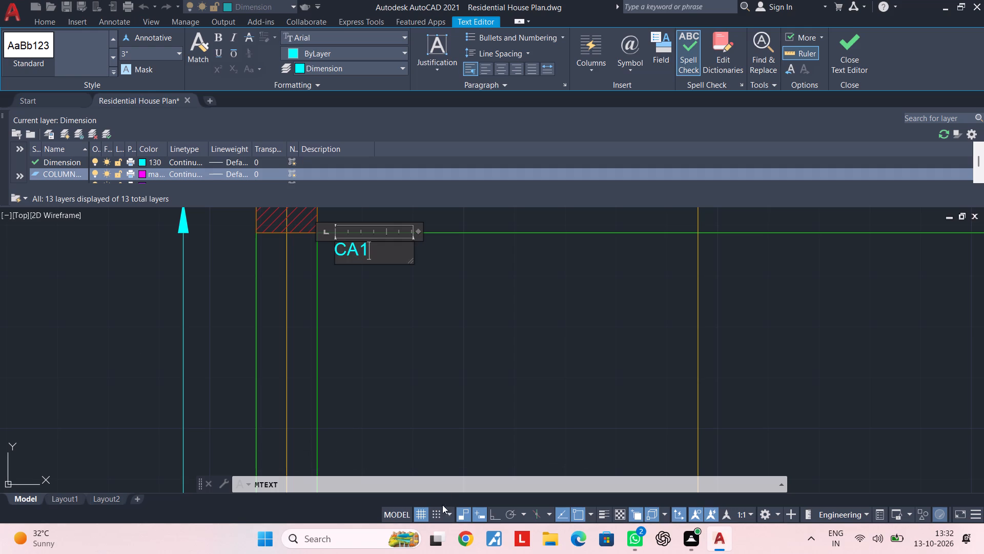
{"action": "left_click", "coordinate": [396, 357]}
{"action": "key", "text": "Escape"}
{"action": "key", "text": "Escape"}
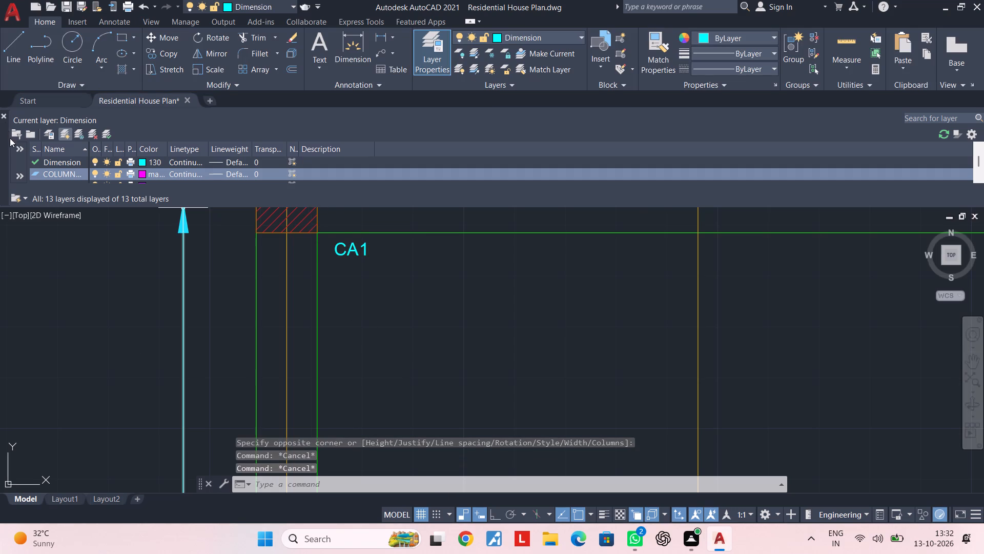
{"action": "left_click", "coordinate": [3, 116]}
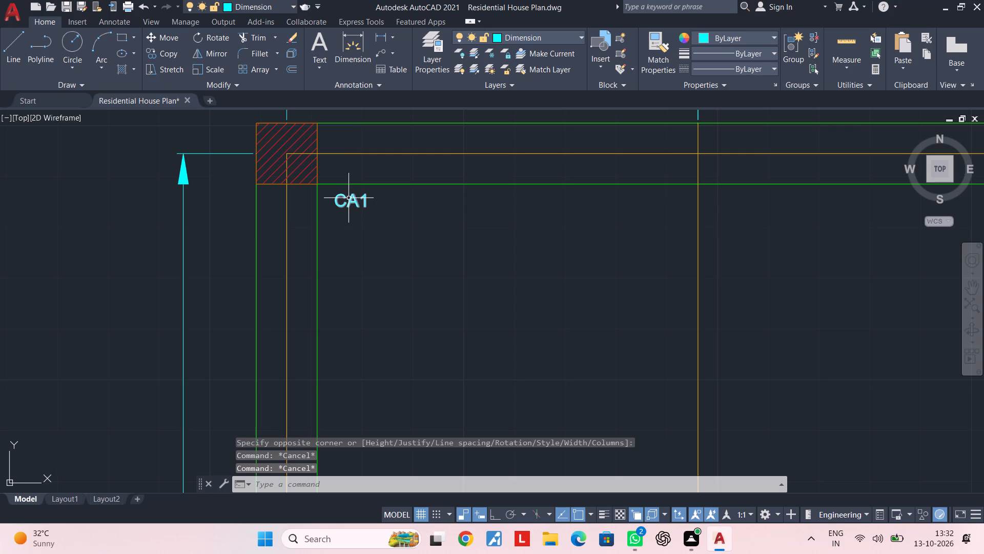
Move the CA1 label to the COLUMN TEXT layer.
{"action": "left_click", "coordinate": [348, 198]}
{"action": "left_click", "coordinate": [527, 34]}
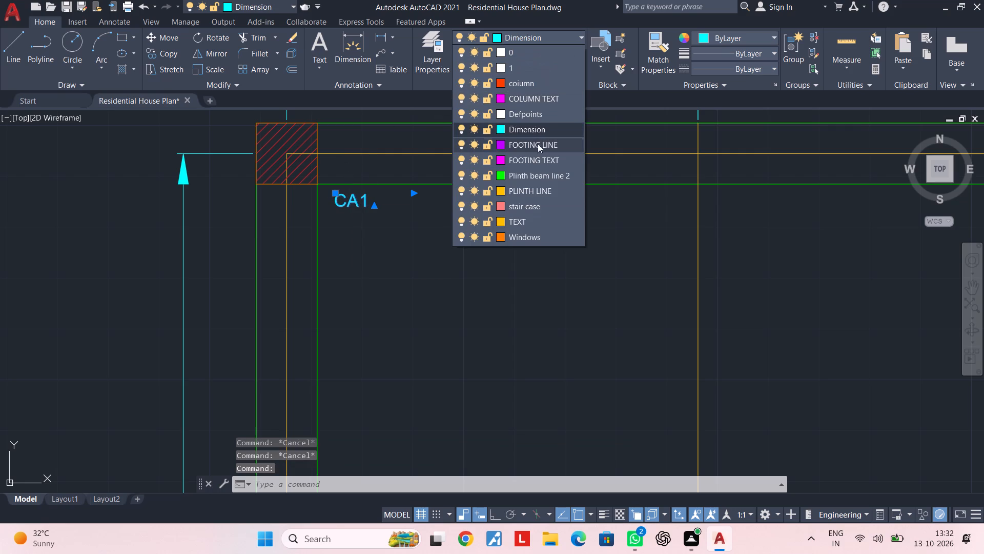
{"action": "left_click", "coordinate": [539, 101]}
{"action": "scroll", "coordinate": [355, 209], "scroll_direction": "up", "scroll_amount": 2}
{"action": "middle_click_drag", "start_coordinate": [351, 216], "coordinate": [404, 288]}
{"action": "key", "text": "Escape"}
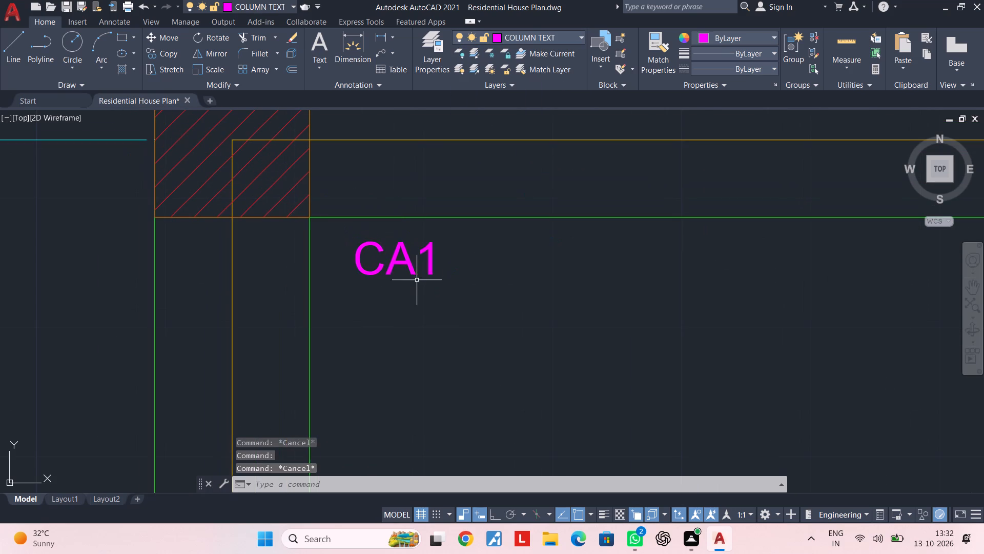
Set the CA1 label's text height to 9".
{"action": "left_click", "coordinate": [411, 268]}
{"action": "right_click", "coordinate": [409, 268]}
{"action": "left_click", "coordinate": [490, 505]}
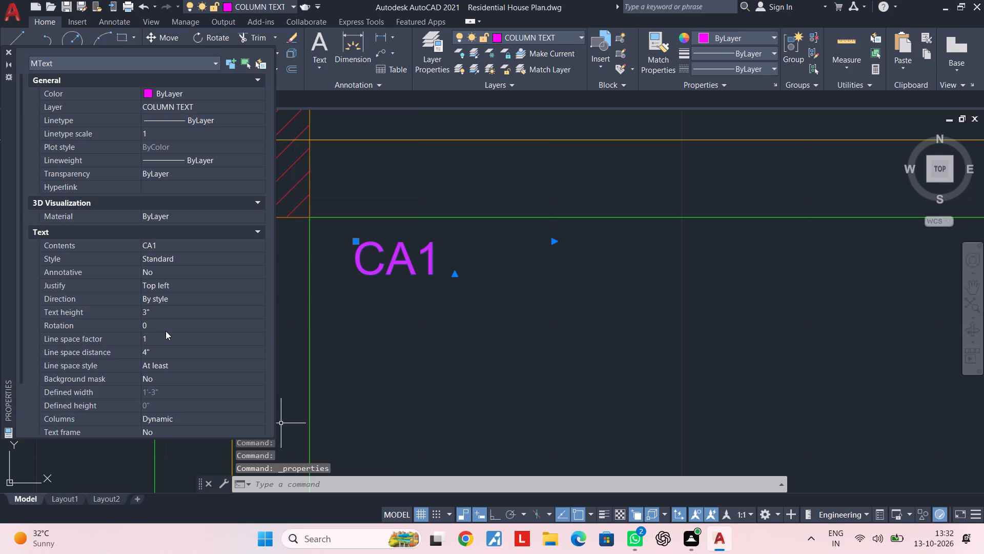
{"action": "left_click", "coordinate": [167, 315]}
{"action": "key", "text": "BackSpace"}
{"action": "type", "text": "9\""}
{"action": "key", "text": "Return"}
{"action": "key", "text": "Escape"}
{"action": "key", "text": "Escape"}
{"action": "scroll", "coordinate": [598, 324], "scroll_direction": "down", "scroll_amount": 3}
{"action": "key", "text": "Escape"}
{"action": "key", "text": "Escape"}
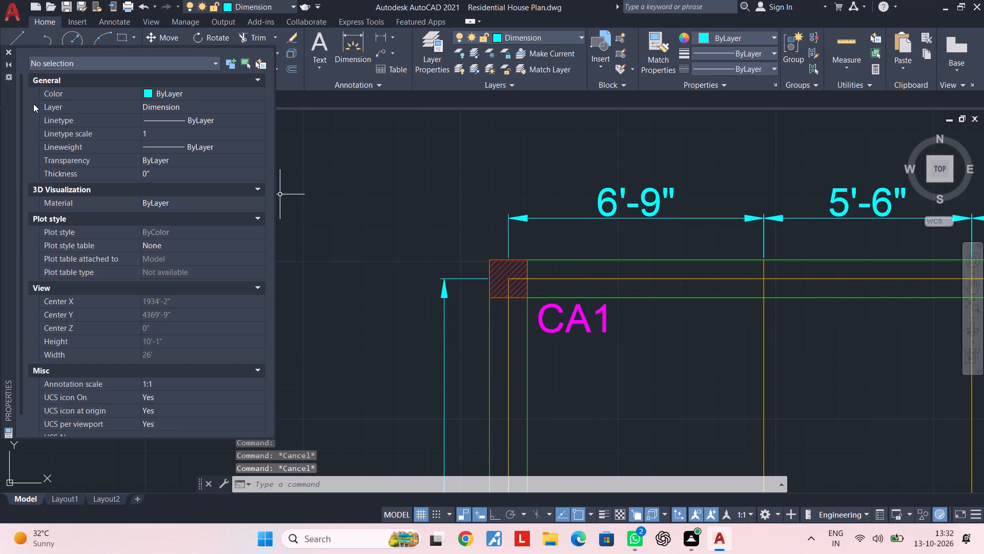
{"action": "left_click", "coordinate": [7, 52]}
{"action": "key", "text": "Escape"}
Copy the CA1 label to just below and right of the second-row left-hand column, under the 15'-9" bay.
{"action": "scroll", "coordinate": [419, 274], "scroll_direction": "down", "scroll_amount": 2}
{"action": "middle_click_drag", "start_coordinate": [525, 307], "coordinate": [461, 275]}
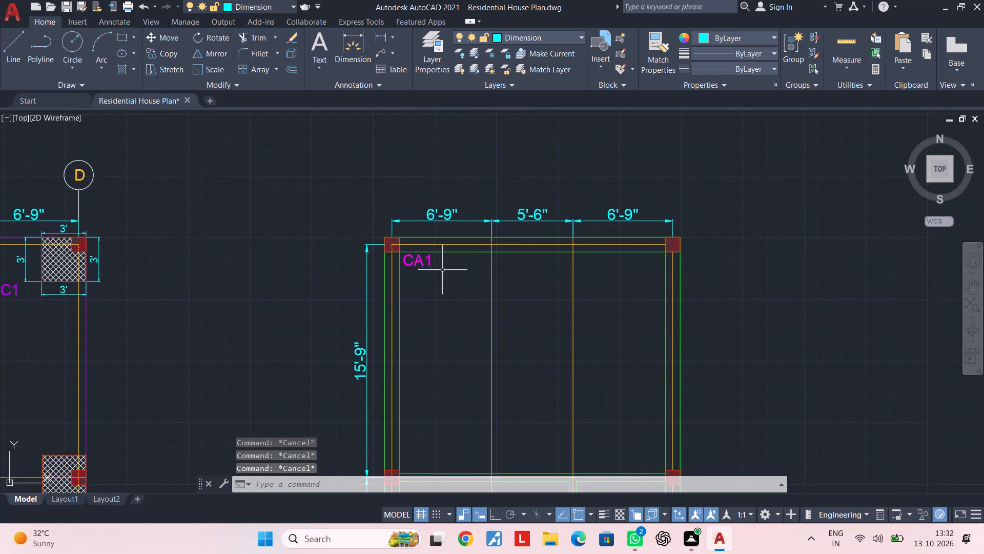
{"action": "key", "text": "Escape"}
{"action": "scroll", "coordinate": [432, 267], "scroll_direction": "up", "scroll_amount": 1}
{"action": "left_click", "coordinate": [416, 264]}
{"action": "key", "text": "c"}
{"action": "key", "text": "o"}
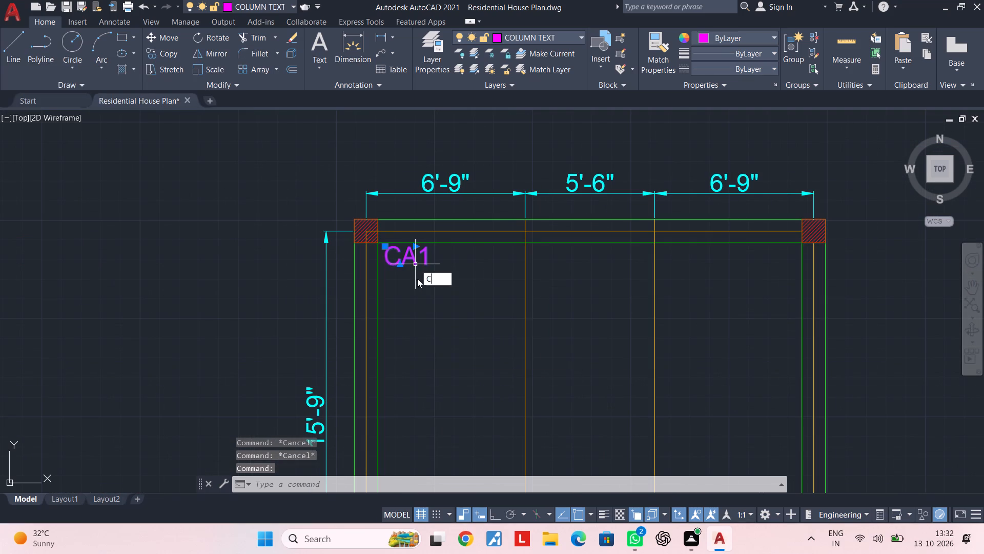
{"action": "key", "text": "space"}
{"action": "left_click", "coordinate": [416, 265]}
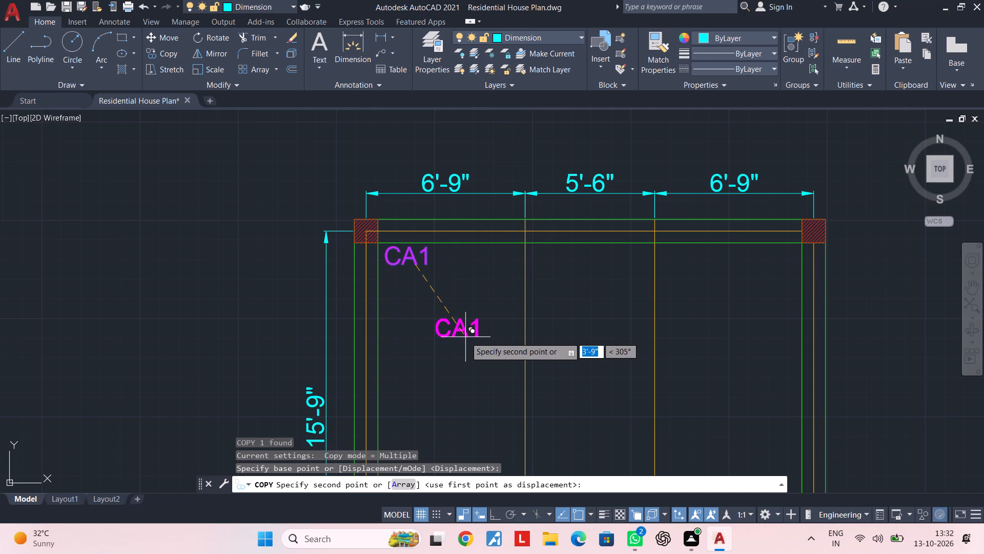
{"action": "middle_click_drag", "start_coordinate": [451, 345], "coordinate": [529, 296]}
{"action": "middle_click_drag", "start_coordinate": [486, 355], "coordinate": [489, 326]}
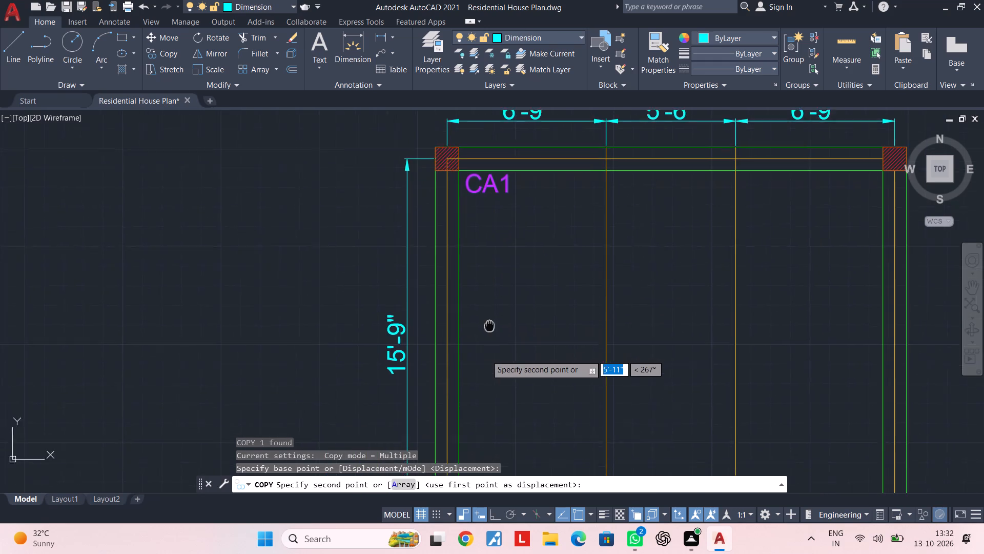
{"action": "middle_click_drag", "start_coordinate": [489, 326], "coordinate": [487, 225]}
{"action": "scroll", "coordinate": [516, 367], "scroll_direction": "down", "scroll_amount": 1}
{"action": "middle_click_drag", "start_coordinate": [514, 352], "coordinate": [506, 290]}
{"action": "scroll", "coordinate": [483, 355], "scroll_direction": "up", "scroll_amount": 3}
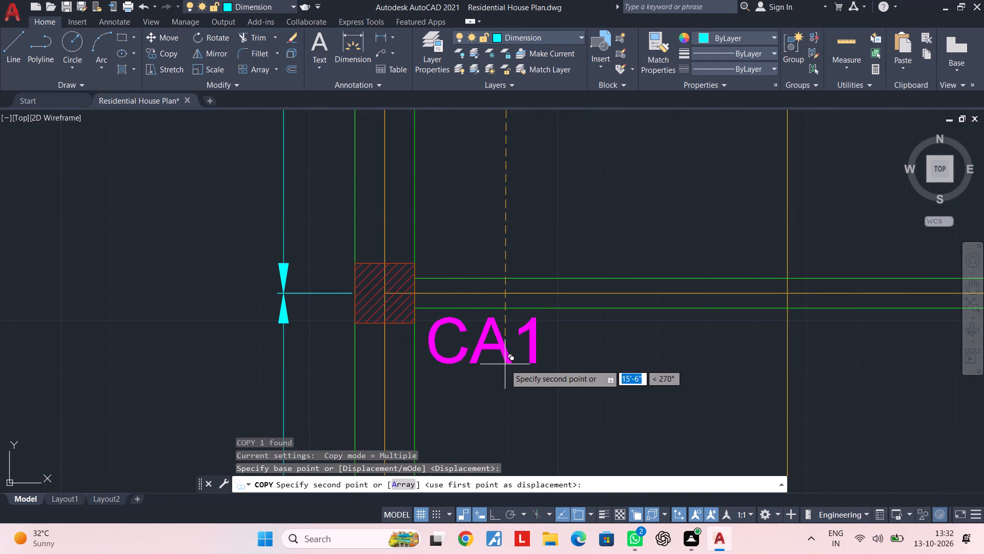
{"action": "left_click", "coordinate": [505, 364]}
Copy the CA1 label beside the left-hand and small inner columns in the row between the 5' and 5'-6" bays.
{"action": "scroll", "coordinate": [538, 373], "scroll_direction": "down", "scroll_amount": 1}
{"action": "middle_click_drag", "start_coordinate": [538, 373], "coordinate": [508, 253]}
{"action": "middle_click_drag", "start_coordinate": [622, 408], "coordinate": [578, 308]}
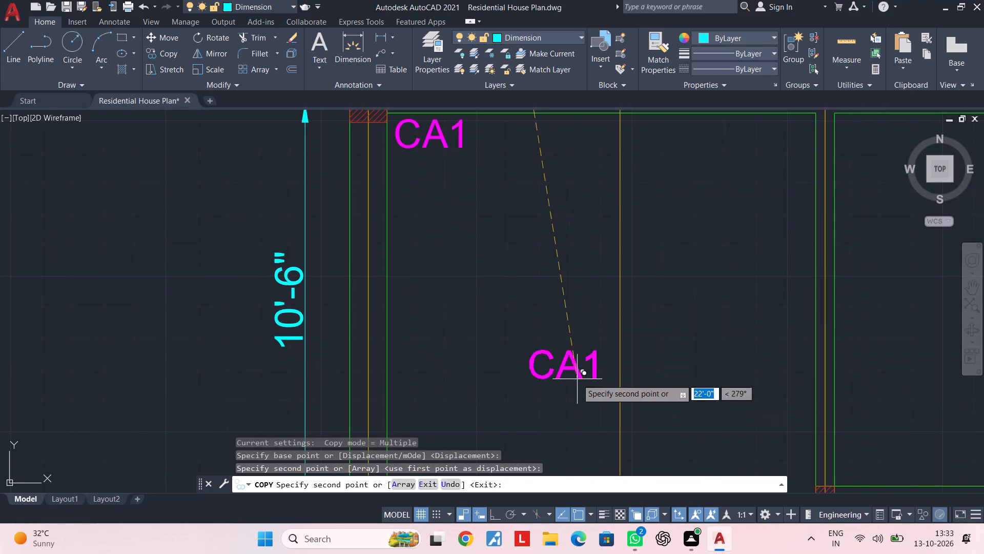
{"action": "middle_click_drag", "start_coordinate": [583, 403], "coordinate": [581, 283]}
{"action": "scroll", "coordinate": [597, 367], "scroll_direction": "down", "scroll_amount": 2}
{"action": "middle_click_drag", "start_coordinate": [597, 365], "coordinate": [578, 251]}
{"action": "scroll", "coordinate": [524, 351], "scroll_direction": "up", "scroll_amount": 2}
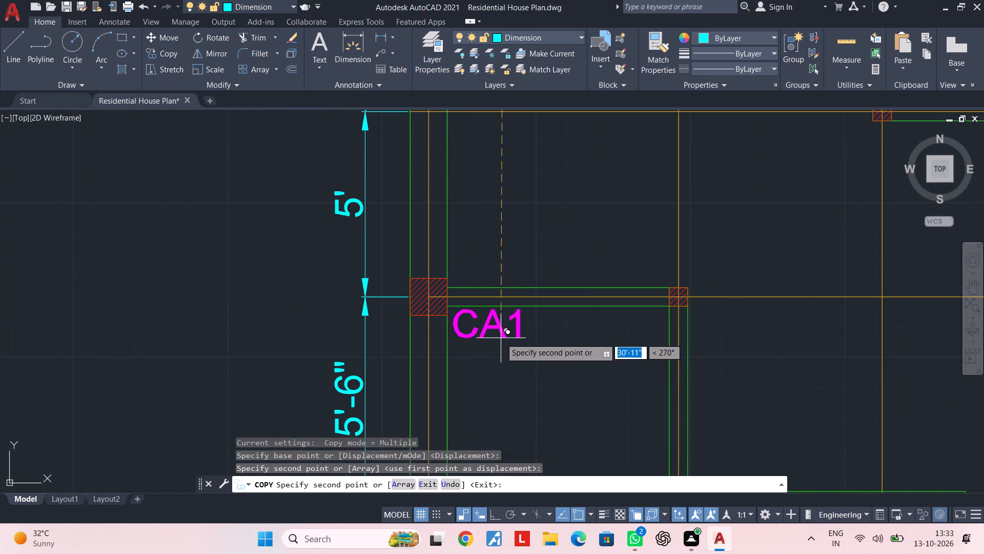
{"action": "left_click", "coordinate": [504, 346]}
{"action": "middle_click_drag", "start_coordinate": [557, 366], "coordinate": [472, 364]}
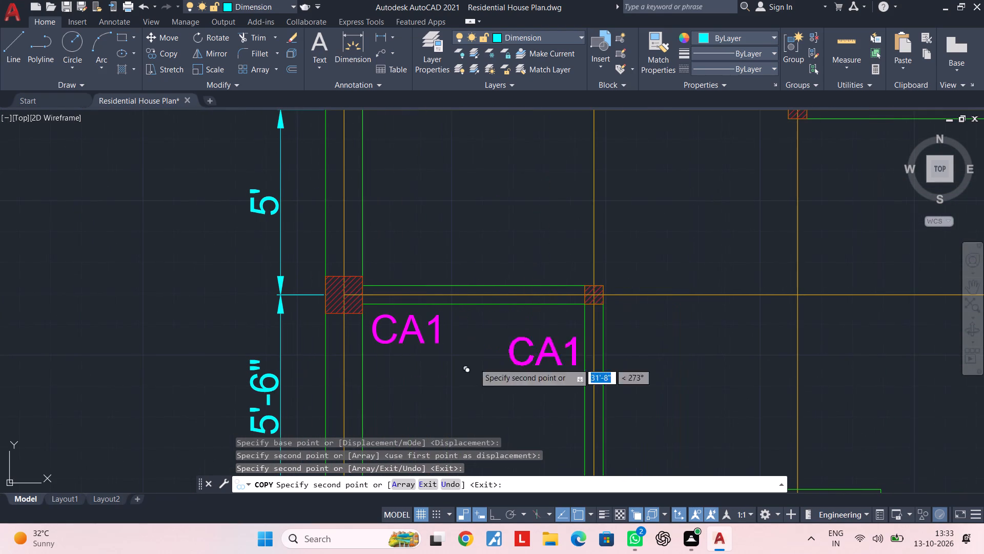
{"action": "left_click", "coordinate": [660, 340]}
Copy the CA1 label beside the three remaining left-hand columns: below the 5'-6" bay, below the 15'-6" bay, and at the lower corner.
{"action": "scroll", "coordinate": [673, 364], "scroll_direction": "down", "scroll_amount": 2}
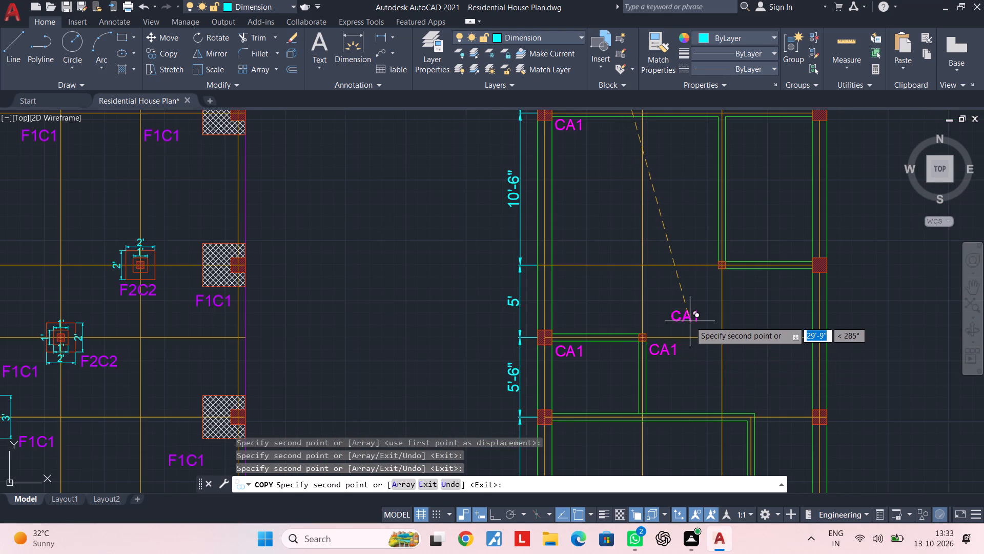
{"action": "middle_click_drag", "start_coordinate": [685, 348], "coordinate": [660, 205]}
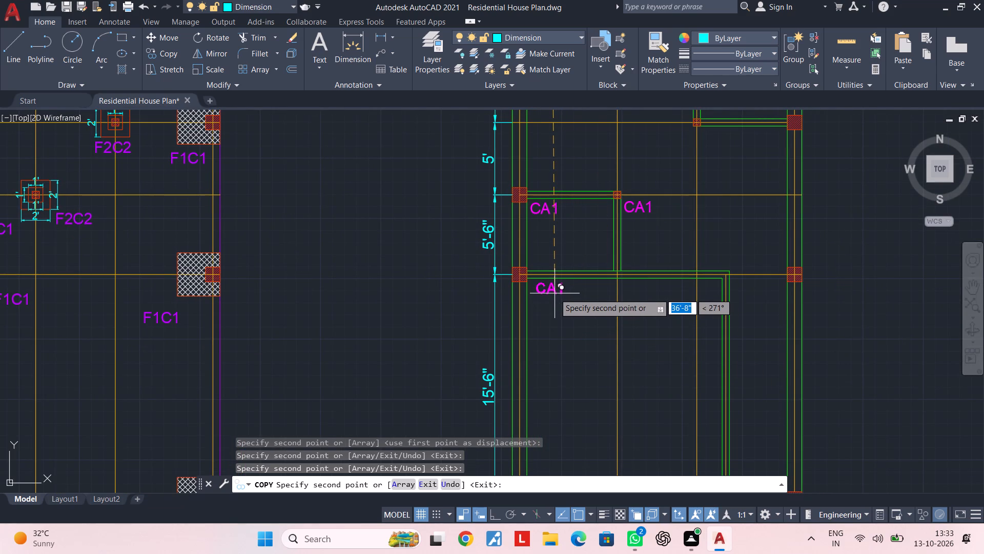
{"action": "left_click", "coordinate": [553, 294]}
{"action": "scroll", "coordinate": [566, 378], "scroll_direction": "down", "scroll_amount": 1}
{"action": "middle_click_drag", "start_coordinate": [566, 378], "coordinate": [557, 217]}
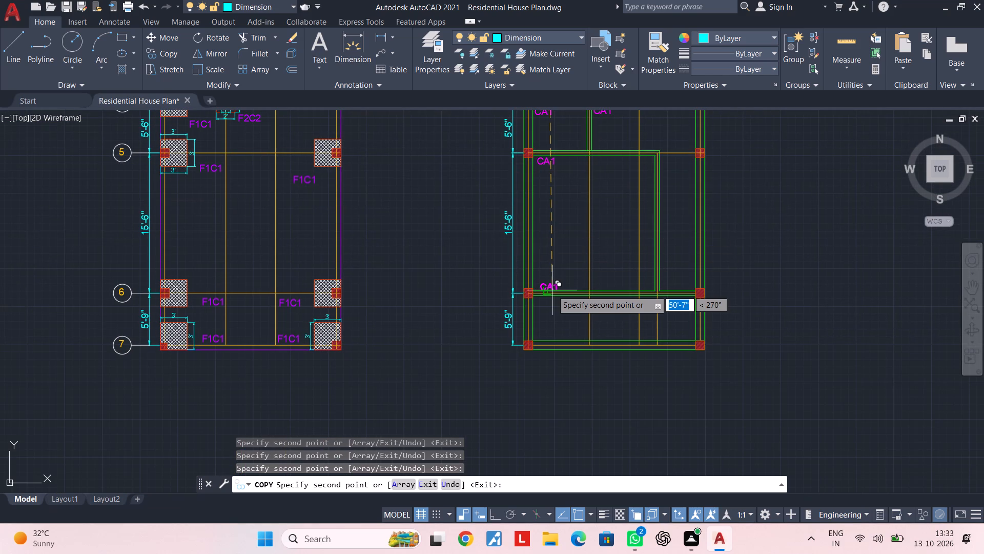
{"action": "scroll", "coordinate": [545, 309], "scroll_direction": "up", "scroll_amount": 3}
{"action": "left_click", "coordinate": [548, 295]}
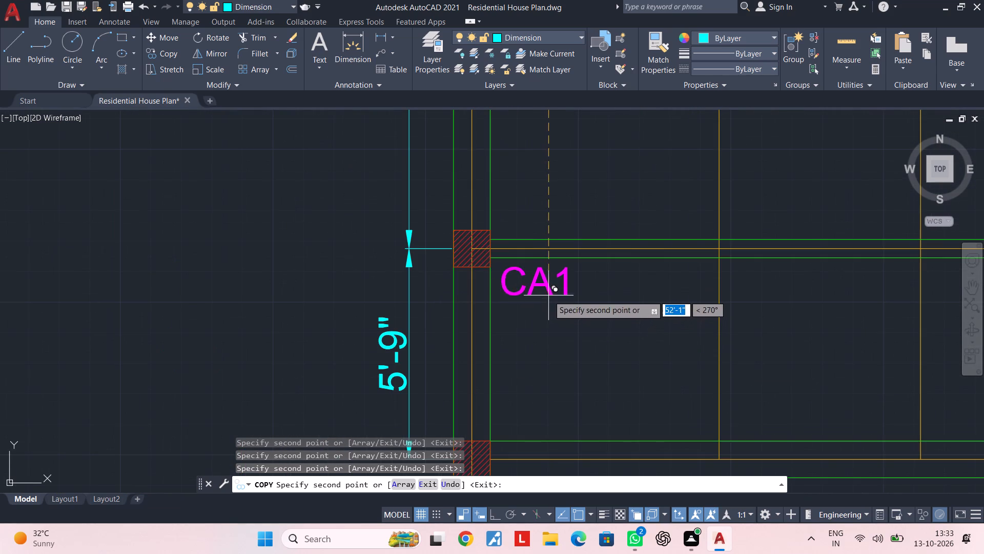
{"action": "middle_click_drag", "start_coordinate": [558, 352], "coordinate": [548, 256]}
{"action": "middle_click_drag", "start_coordinate": [548, 317], "coordinate": [548, 246]}
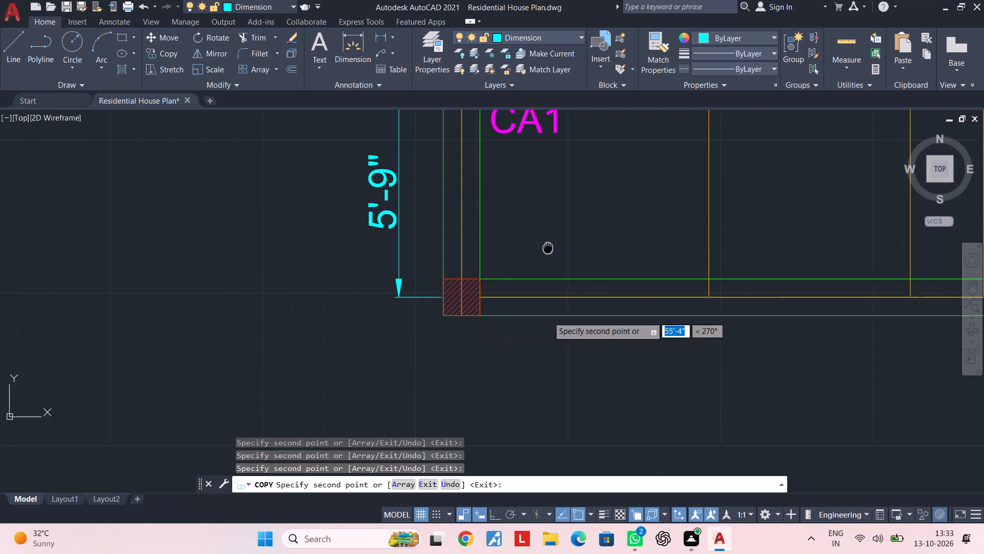
{"action": "middle_click_drag", "start_coordinate": [548, 246], "coordinate": [548, 245]}
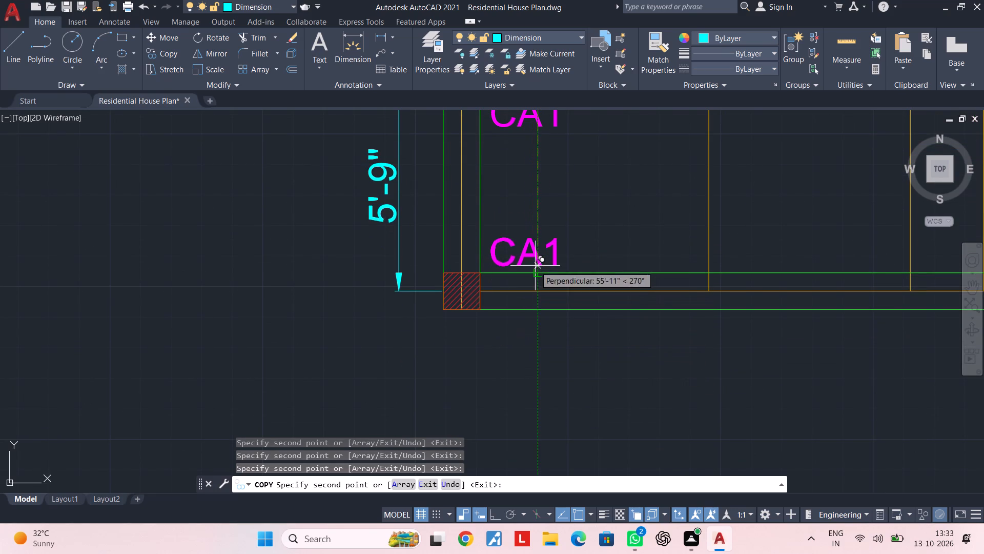
{"action": "left_click", "coordinate": [527, 346]}
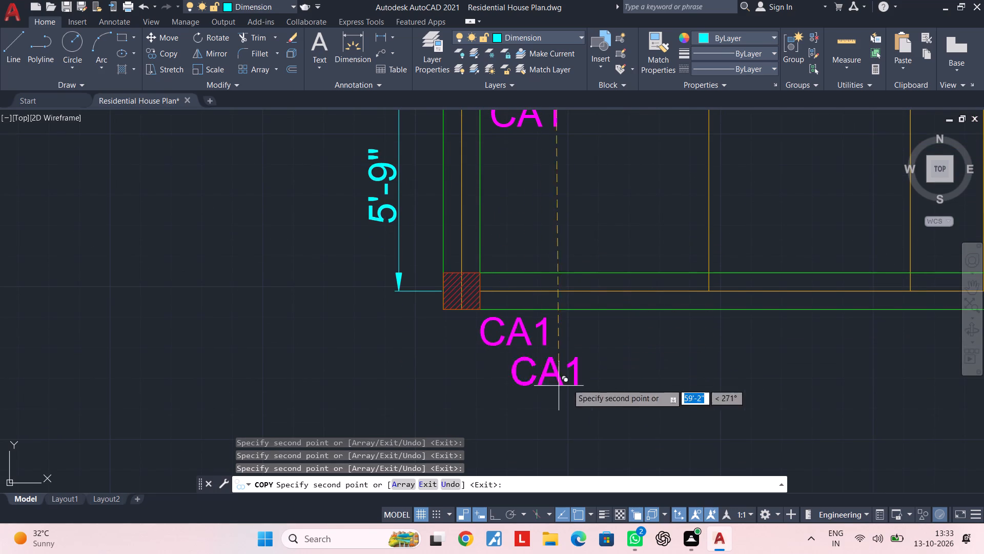
Copy the CA1 label beside the lower right-hand corner column of the plan and end the copying.
{"action": "scroll", "coordinate": [591, 375], "scroll_direction": "down", "scroll_amount": 2}
{"action": "middle_click_drag", "start_coordinate": [618, 337], "coordinate": [482, 338]}
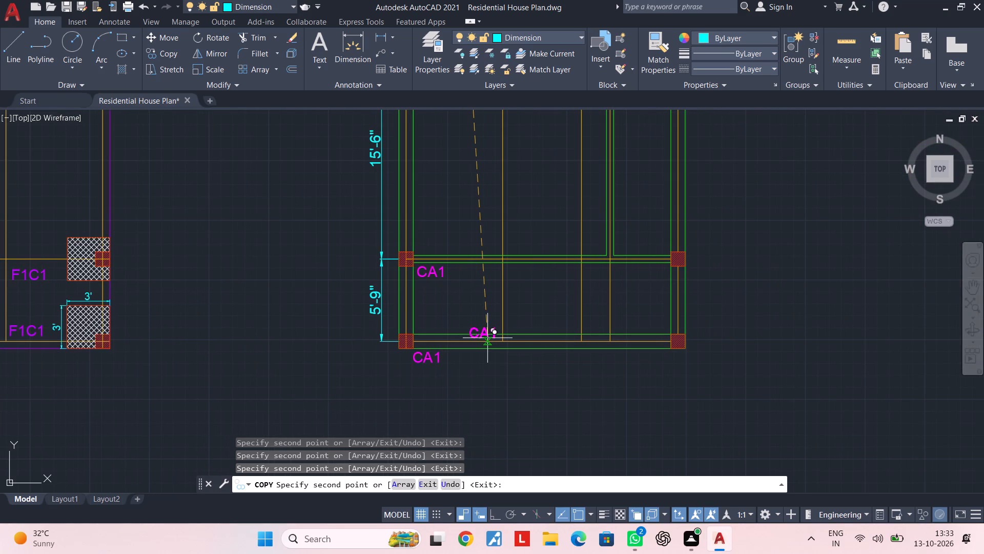
{"action": "scroll", "coordinate": [721, 362], "scroll_direction": "up", "scroll_amount": 2}
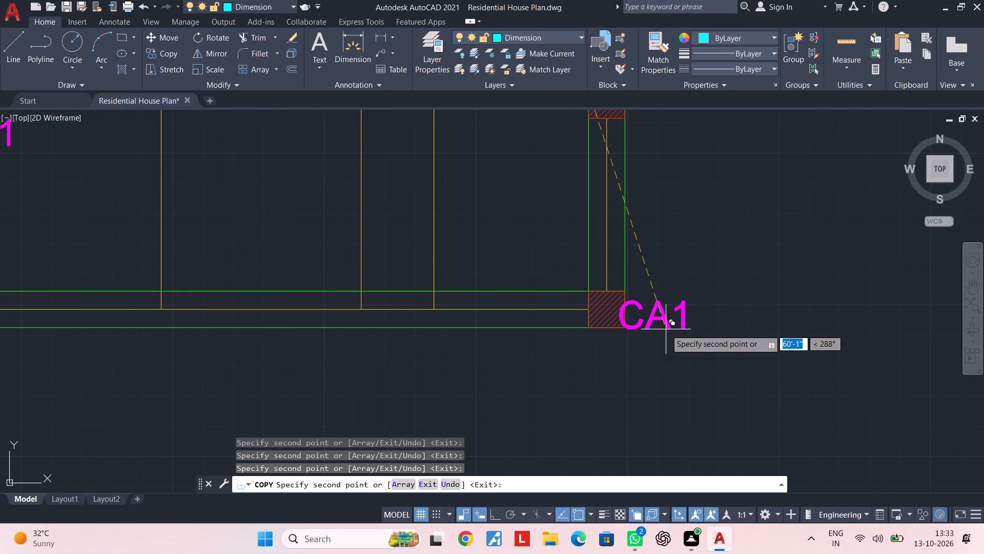
{"action": "middle_click_drag", "start_coordinate": [666, 329], "coordinate": [640, 356]}
{"action": "scroll", "coordinate": [661, 337], "scroll_direction": "up", "scroll_amount": 1}
{"action": "scroll", "coordinate": [649, 382], "scroll_direction": "up", "scroll_amount": 1}
{"action": "left_click", "coordinate": [657, 381]}
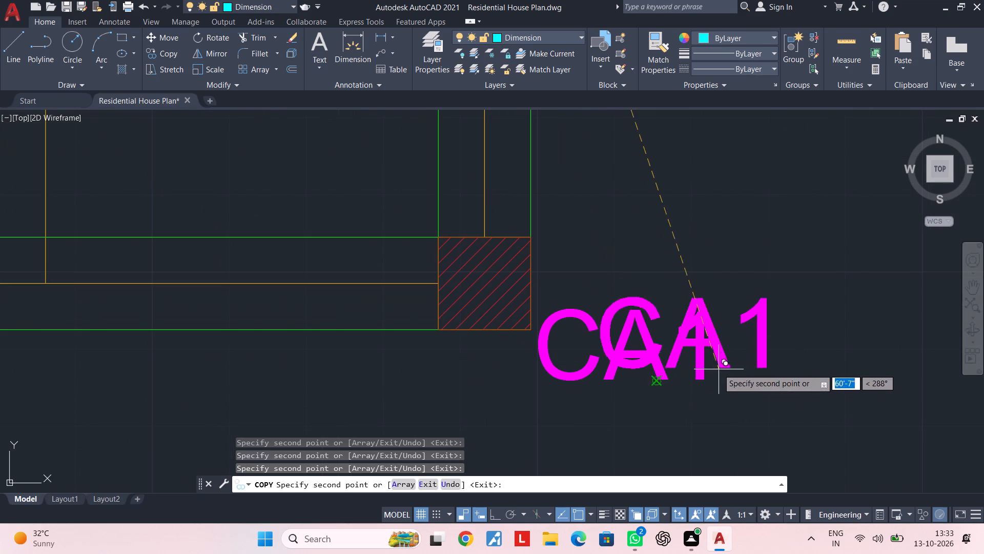
{"action": "key", "text": "Escape"}
{"action": "key", "text": "Escape"}
{"action": "key", "text": "Escape"}
{"action": "key", "text": "Escape"}
{"action": "key", "text": "Escape"}
Change the text of the lower right-hand corner column's label to CD7.
{"action": "double_click", "coordinate": [663, 368]}
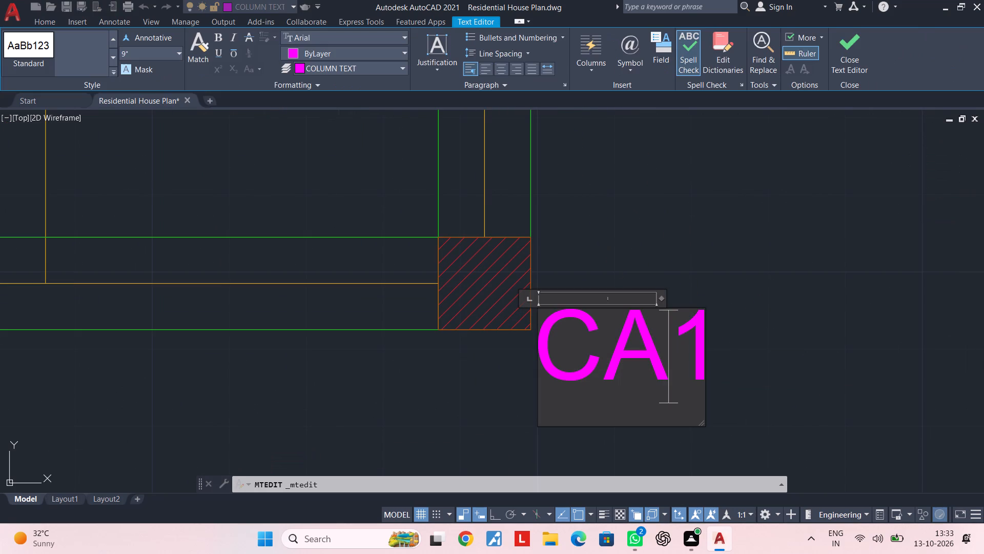
{"action": "key", "text": "BackSpace"}
{"action": "key", "text": "d"}
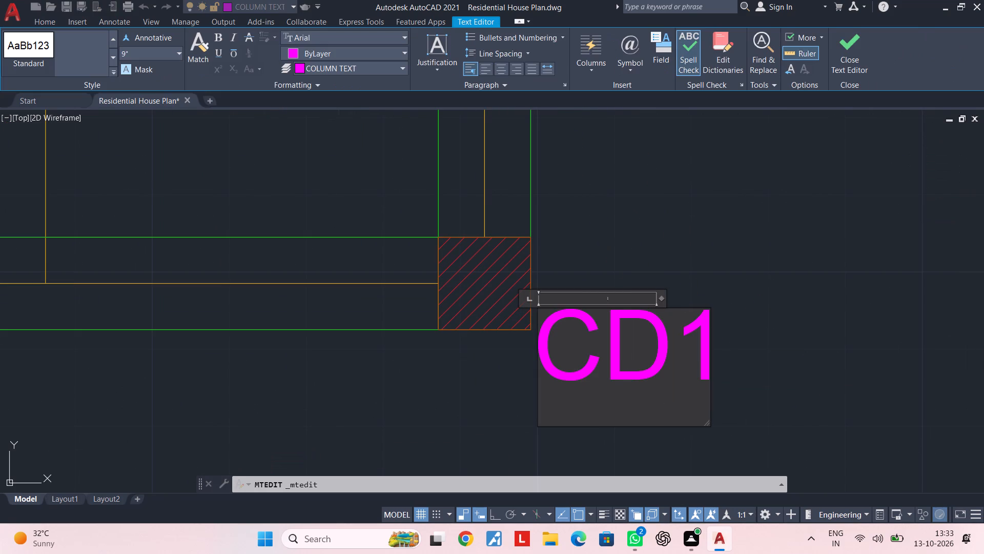
{"action": "left_click", "coordinate": [733, 369]}
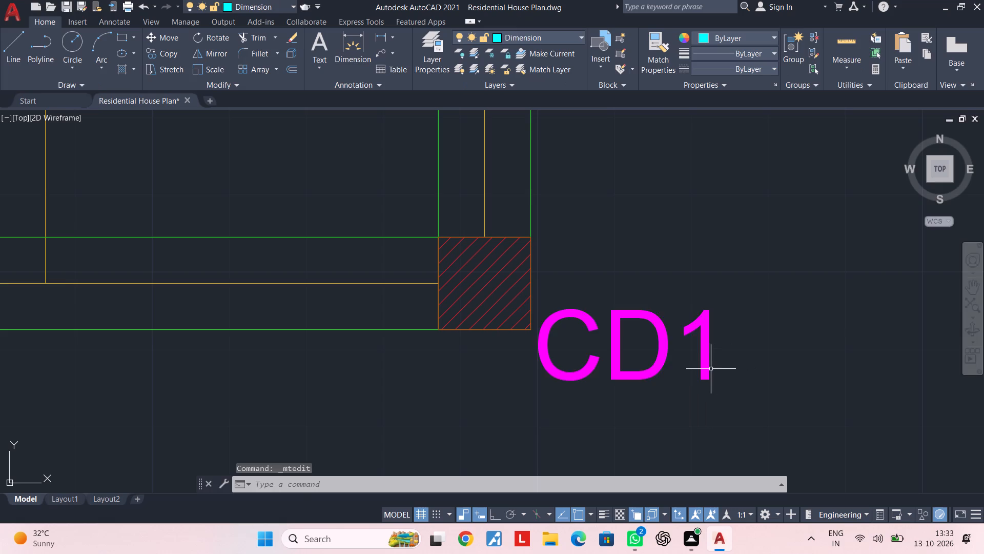
{"action": "double_click", "coordinate": [709, 369]}
{"action": "key", "text": "BackSpace"}
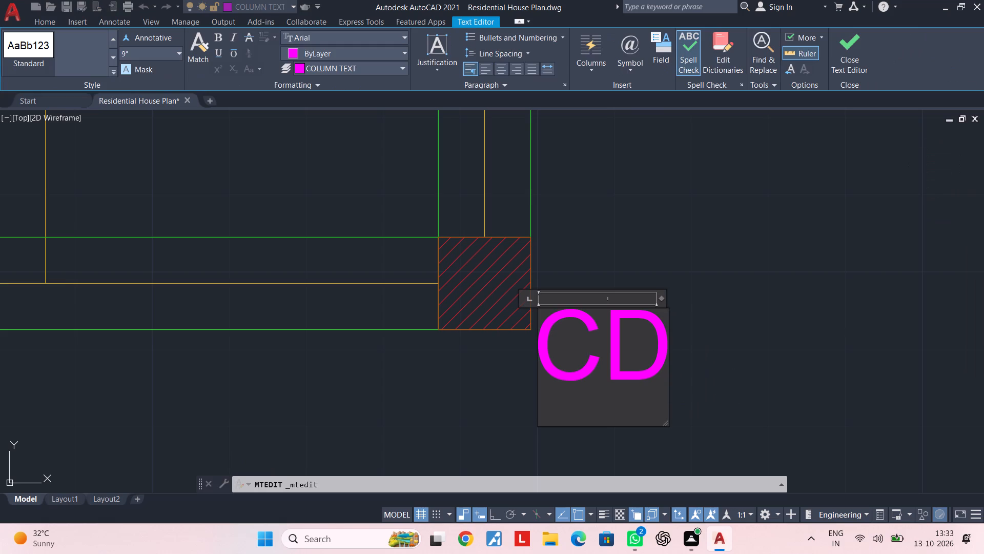
{"action": "key", "text": "7"}
{"action": "left_click", "coordinate": [811, 346]}
{"action": "key", "text": "Escape"}
{"action": "key", "text": "Escape"}
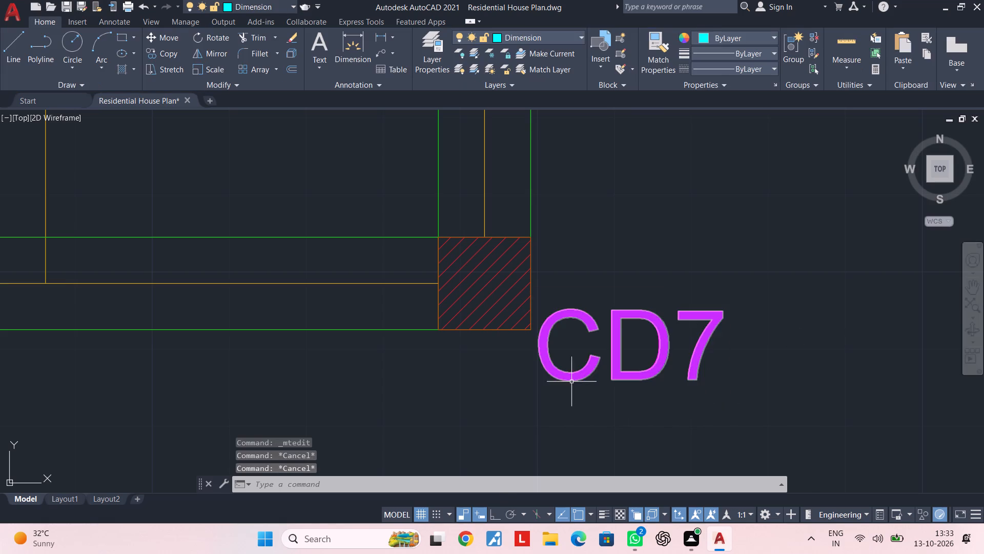
{"action": "key", "text": "Escape"}
Copy the CD7 label straight up with Ortho on to the right-hand column between the 15'-6" and 5'-9" bays.
{"action": "left_click", "coordinate": [593, 373]}
{"action": "key", "text": "c"}
{"action": "type", "text": "O"}
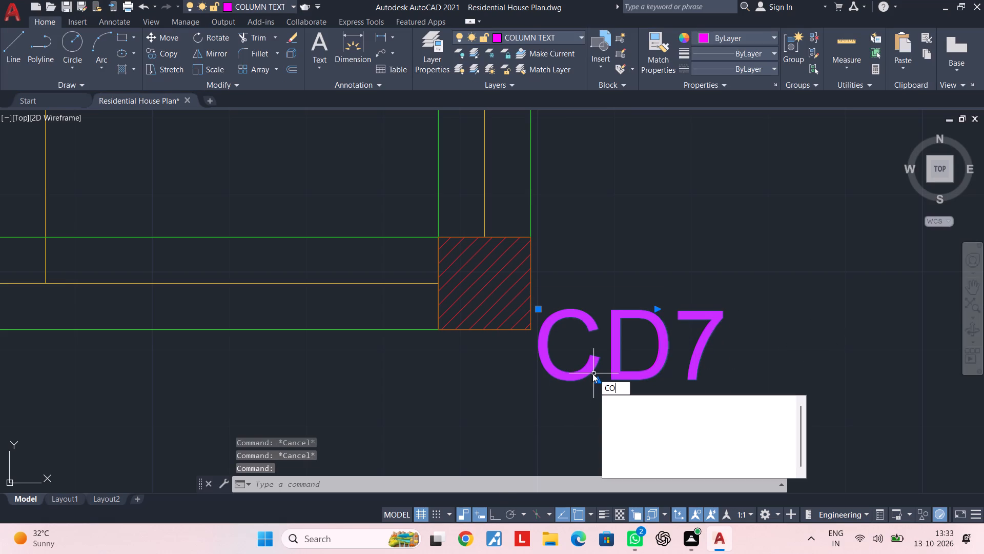
{"action": "key", "text": "space"}
{"action": "left_click", "coordinate": [592, 373]}
{"action": "middle_click_drag", "start_coordinate": [569, 222], "coordinate": [563, 409]}
{"action": "scroll", "coordinate": [592, 382], "scroll_direction": "down", "scroll_amount": 2}
{"action": "middle_click_drag", "start_coordinate": [594, 320], "coordinate": [594, 368]}
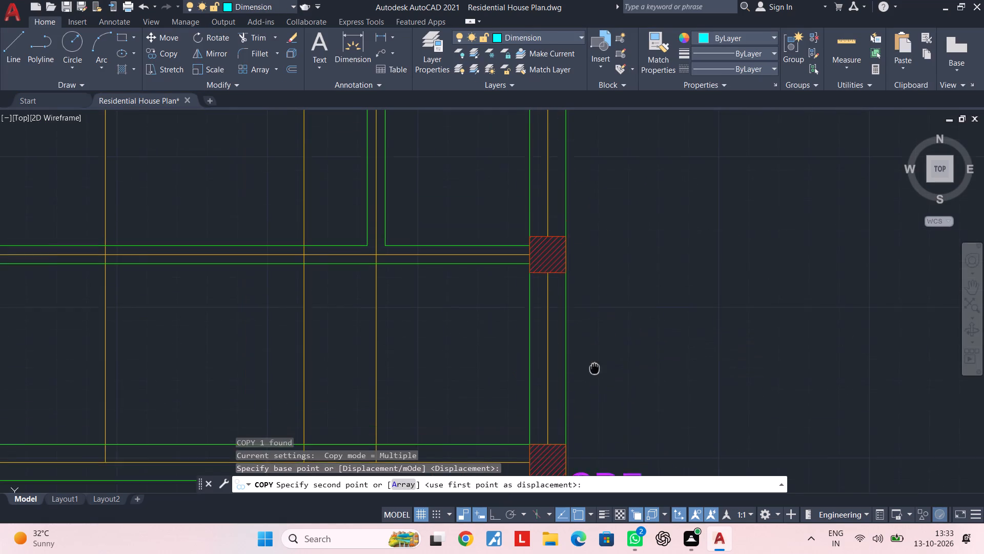
{"action": "middle_click_drag", "start_coordinate": [594, 368], "coordinate": [594, 371]}
{"action": "left_click", "coordinate": [499, 516]}
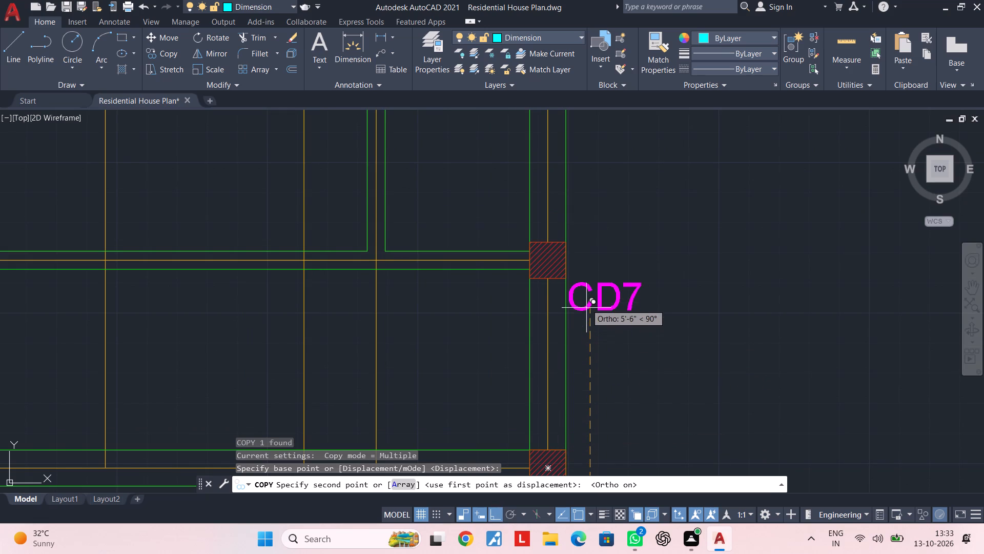
{"action": "left_click", "coordinate": [585, 294]}
Copy the CD7 label to the right-hand columns at the upper end of the 15'-6" bay and the lower end of the 10'-6" bay.
{"action": "scroll", "coordinate": [585, 288], "scroll_direction": "down", "scroll_amount": 1}
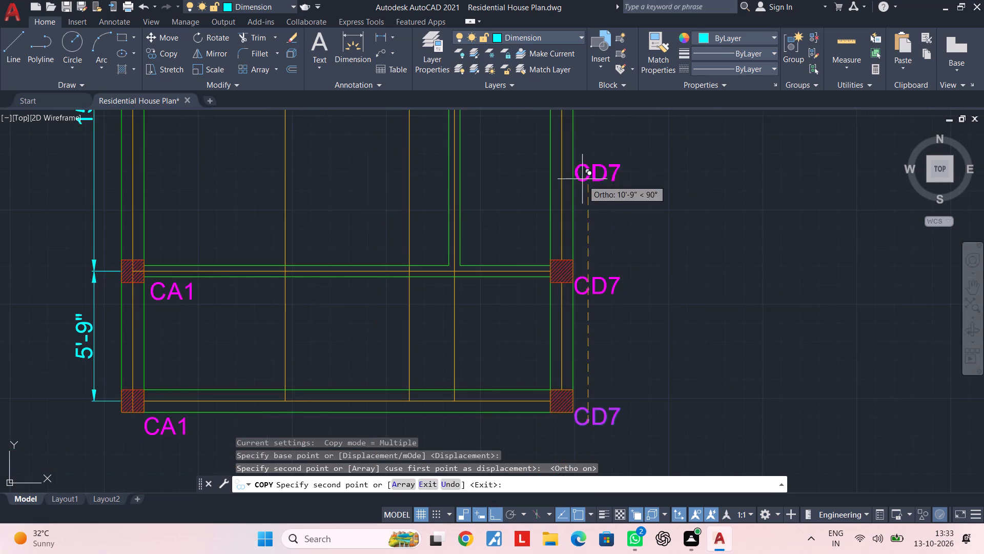
{"action": "middle_click_drag", "start_coordinate": [582, 179], "coordinate": [566, 365]}
{"action": "scroll", "coordinate": [583, 225], "scroll_direction": "down", "scroll_amount": 1}
{"action": "middle_click_drag", "start_coordinate": [583, 225], "coordinate": [570, 334]}
{"action": "scroll", "coordinate": [559, 264], "scroll_direction": "up", "scroll_amount": 1}
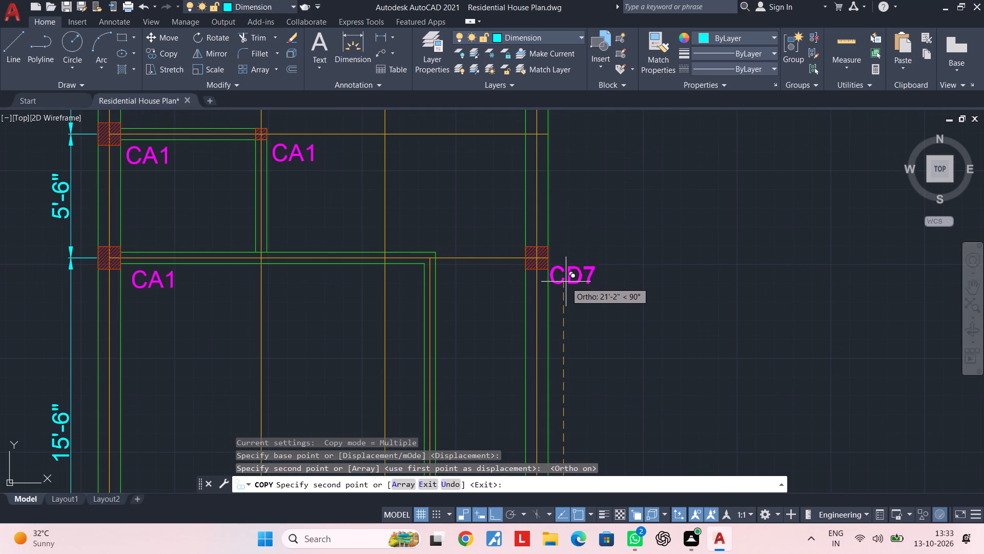
{"action": "left_click", "coordinate": [566, 282]}
{"action": "middle_click_drag", "start_coordinate": [578, 182], "coordinate": [548, 420]}
{"action": "left_click", "coordinate": [561, 276]}
Copy the CD7 label beside the two uppermost right-hand columns, at the lower and upper ends of the 15'-9" bay.
{"action": "scroll", "coordinate": [566, 238], "scroll_direction": "down", "scroll_amount": 1}
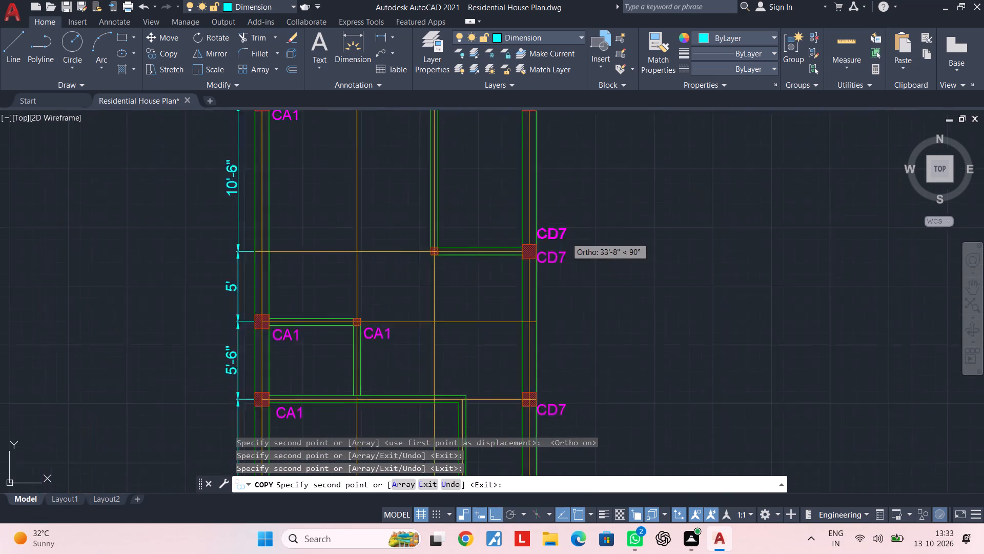
{"action": "scroll", "coordinate": [566, 238], "scroll_direction": "down", "scroll_amount": 1}
{"action": "middle_click_drag", "start_coordinate": [566, 238], "coordinate": [561, 376]}
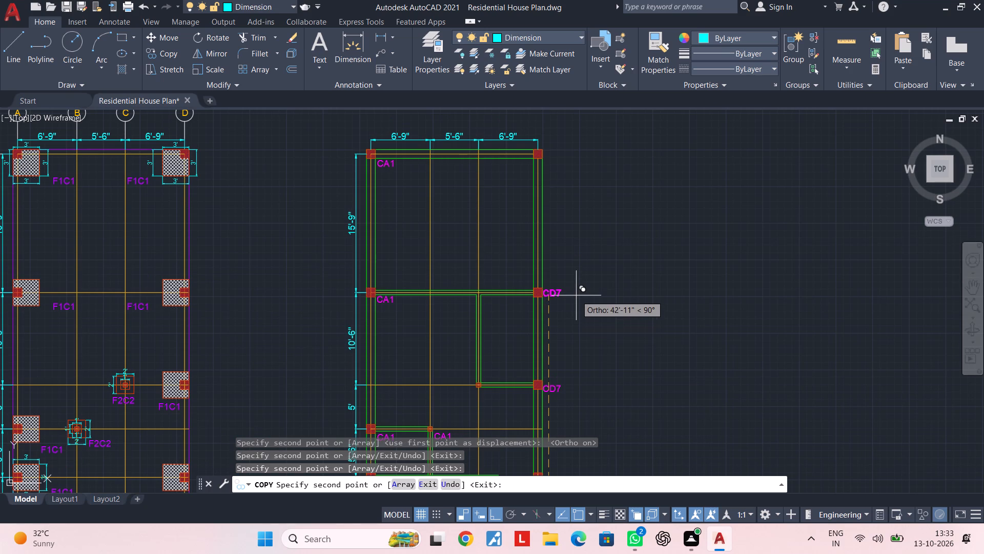
{"action": "left_click", "coordinate": [576, 295]}
{"action": "middle_click_drag", "start_coordinate": [575, 225], "coordinate": [568, 319]}
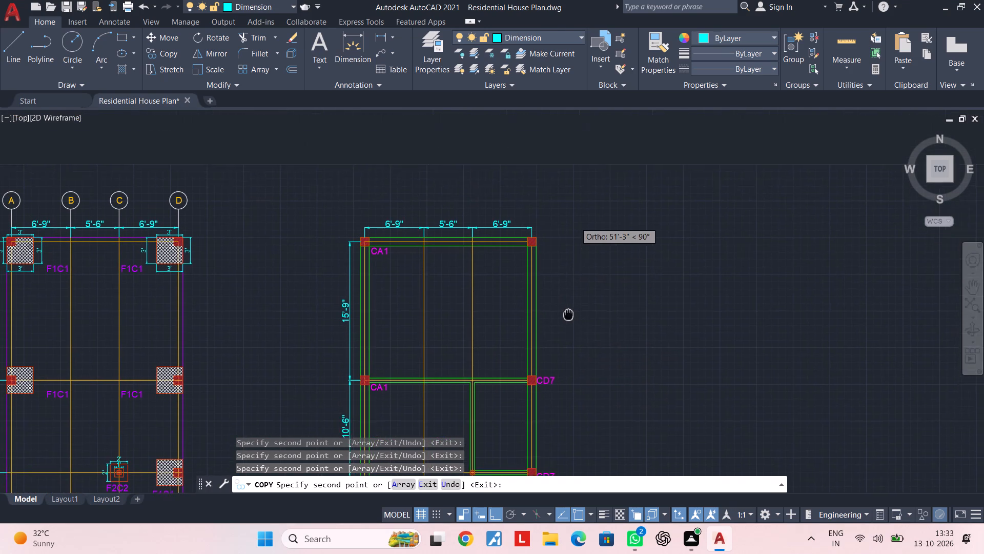
{"action": "middle_click_drag", "start_coordinate": [568, 319], "coordinate": [567, 330]}
{"action": "left_click", "coordinate": [569, 269]}
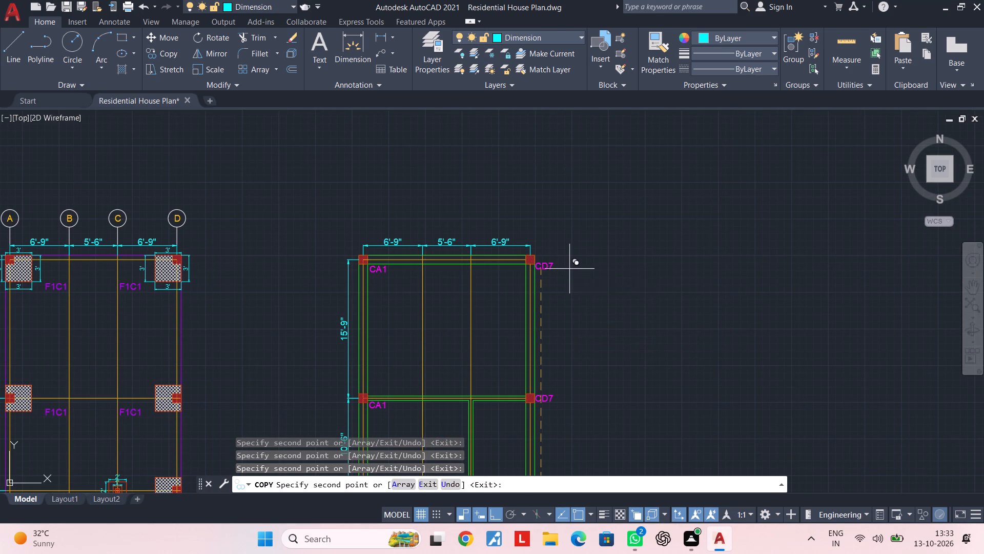
{"action": "key", "text": "Escape"}
{"action": "key", "text": "Escape"}
Widen the upper right-hand corner column's label box and change its text to CD1.
{"action": "scroll", "coordinate": [553, 268], "scroll_direction": "up", "scroll_amount": 2}
{"action": "double_click", "coordinate": [540, 267]}
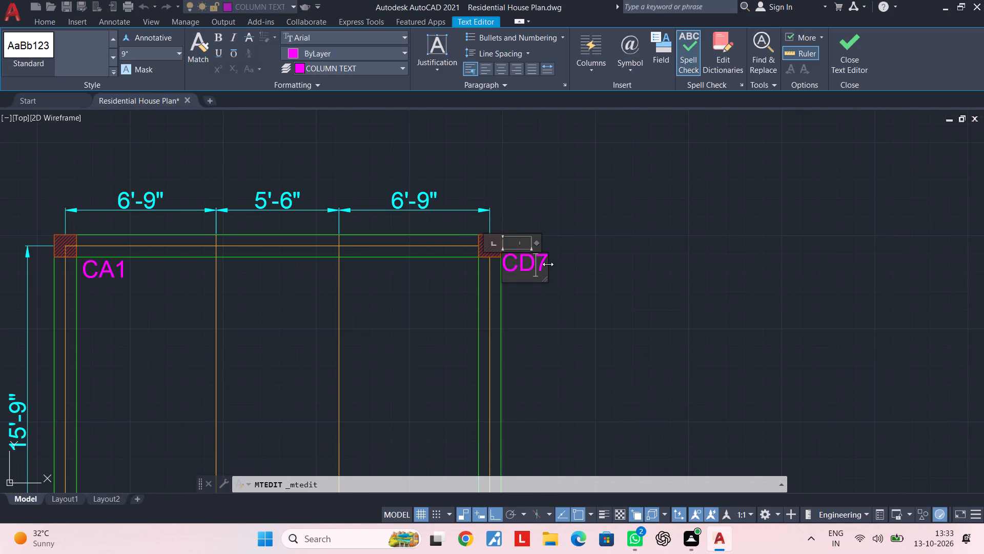
{"action": "scroll", "coordinate": [548, 264], "scroll_direction": "up", "scroll_amount": 2}
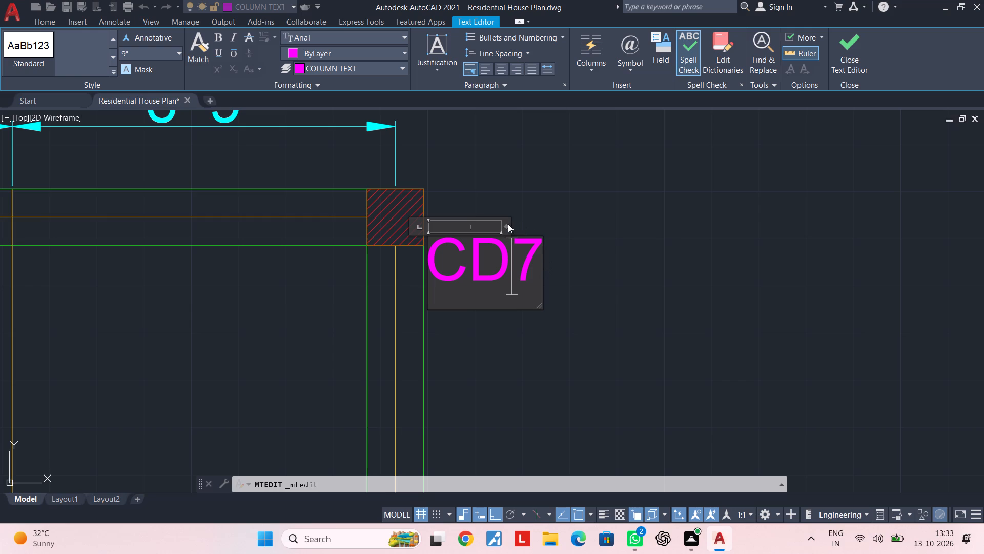
{"action": "left_click_drag", "start_coordinate": [506, 224], "coordinate": [618, 225]}
{"action": "left_click", "coordinate": [575, 265]}
{"action": "key", "text": "BackSpace"}
{"action": "key", "text": "1"}
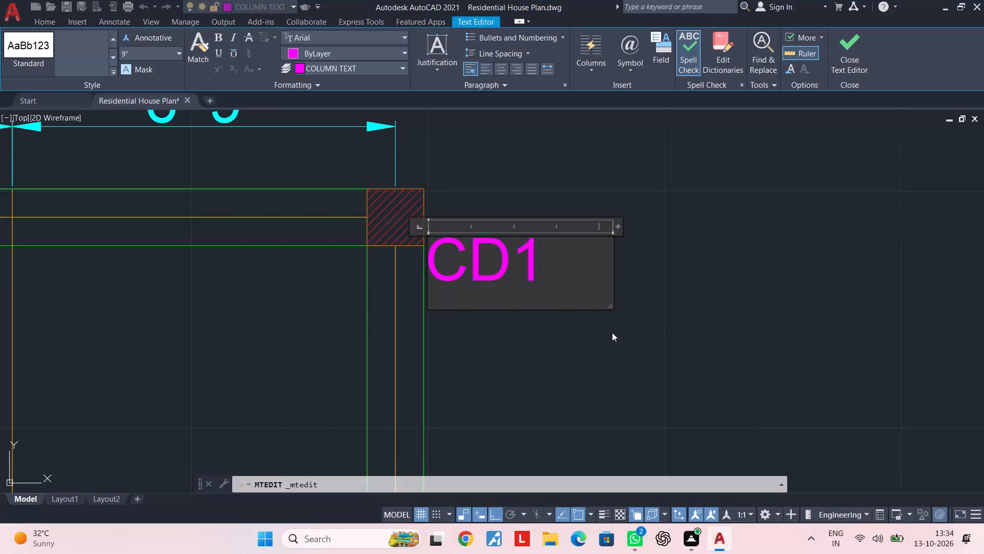
{"action": "left_click", "coordinate": [612, 332]}
Change the label of the right-hand column between the 15'-9" and 10'-6" bays to CD2.
{"action": "scroll", "coordinate": [608, 346], "scroll_direction": "down", "scroll_amount": 3}
{"action": "middle_click_drag", "start_coordinate": [607, 346], "coordinate": [552, 162]}
{"action": "middle_click_drag", "start_coordinate": [551, 325], "coordinate": [539, 236]}
{"action": "double_click", "coordinate": [524, 260]}
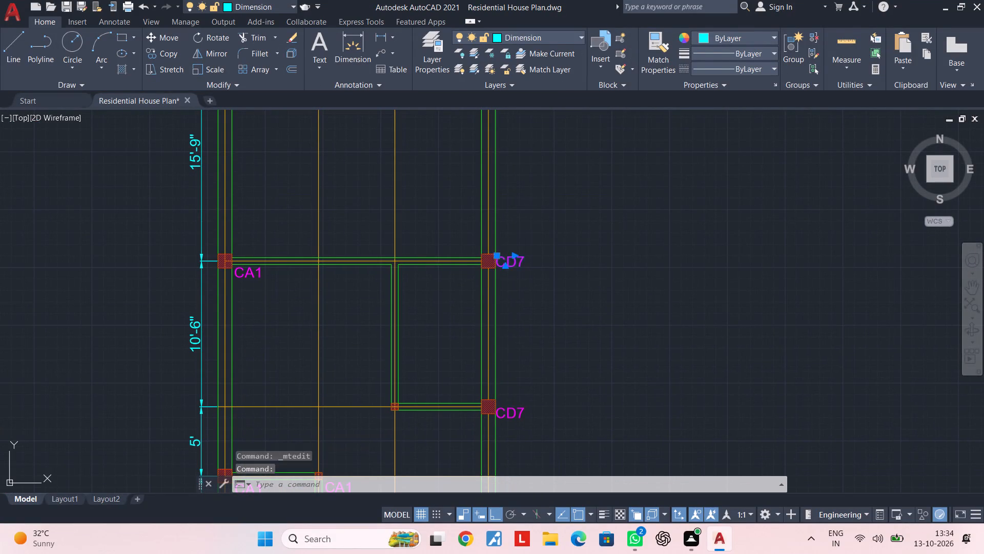
{"action": "scroll", "coordinate": [524, 260], "scroll_direction": "up", "scroll_amount": 1}
{"action": "key", "text": "BackSpace"}
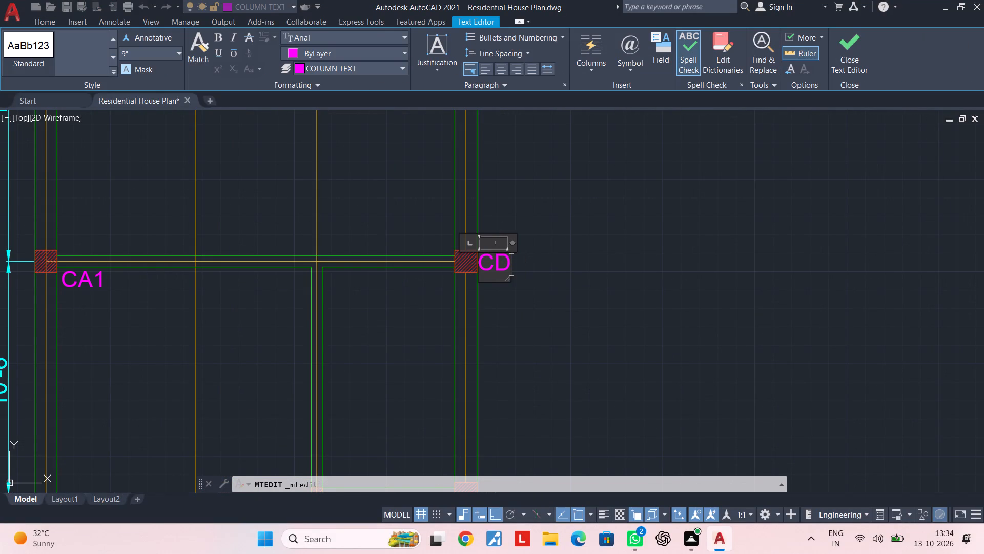
{"action": "key", "text": "2"}
{"action": "left_click", "coordinate": [586, 373]}
Change the label of the right-hand column between the 10'-6" and 5' bays to CD3.
{"action": "scroll", "coordinate": [589, 405], "scroll_direction": "down", "scroll_amount": 2}
{"action": "middle_click_drag", "start_coordinate": [559, 380], "coordinate": [486, 228]}
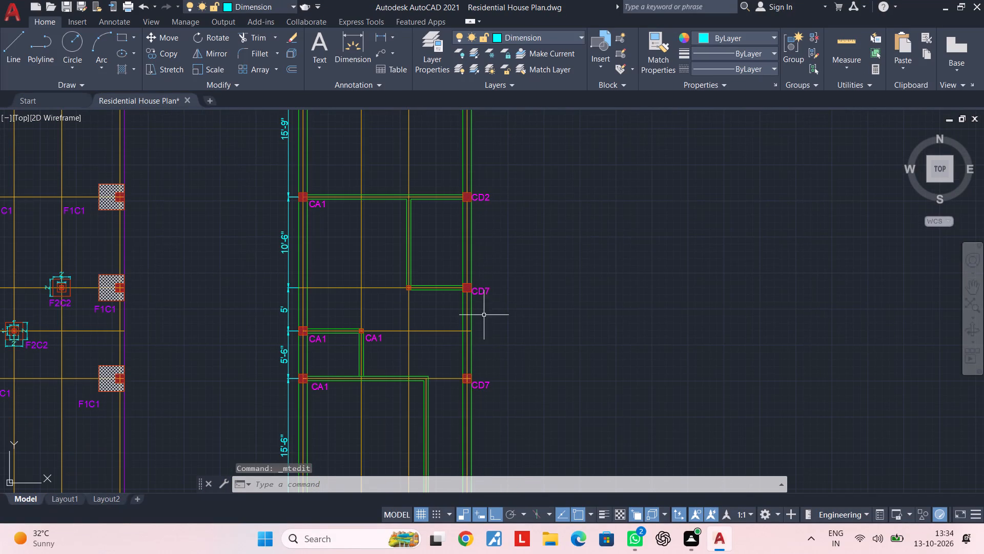
{"action": "double_click", "coordinate": [481, 293]}
{"action": "scroll", "coordinate": [491, 293], "scroll_direction": "up", "scroll_amount": 3}
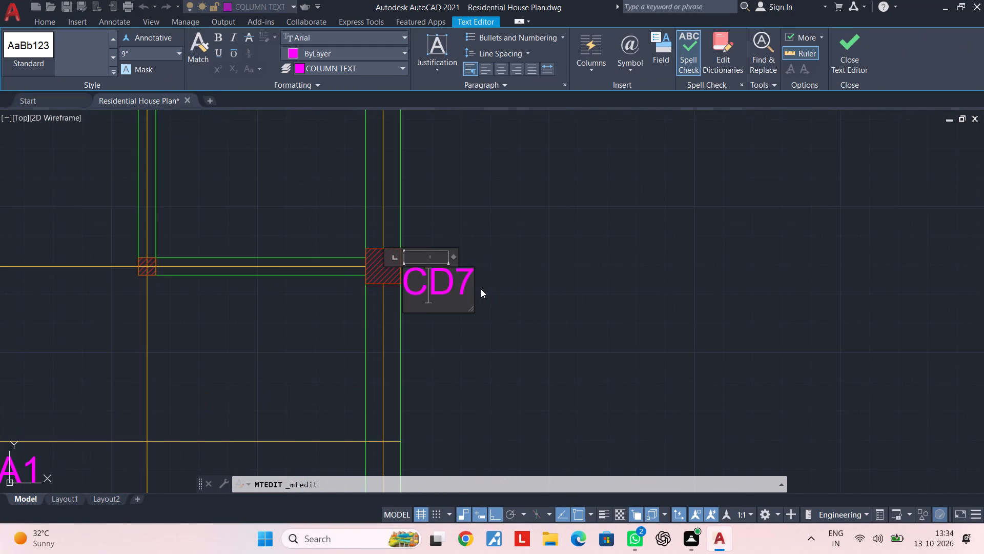
{"action": "left_click", "coordinate": [472, 288]}
{"action": "key", "text": "Right"}
{"action": "key", "text": "Down"}
{"action": "key", "text": "Right"}
{"action": "key", "text": "BackSpace"}
{"action": "key", "text": "3"}
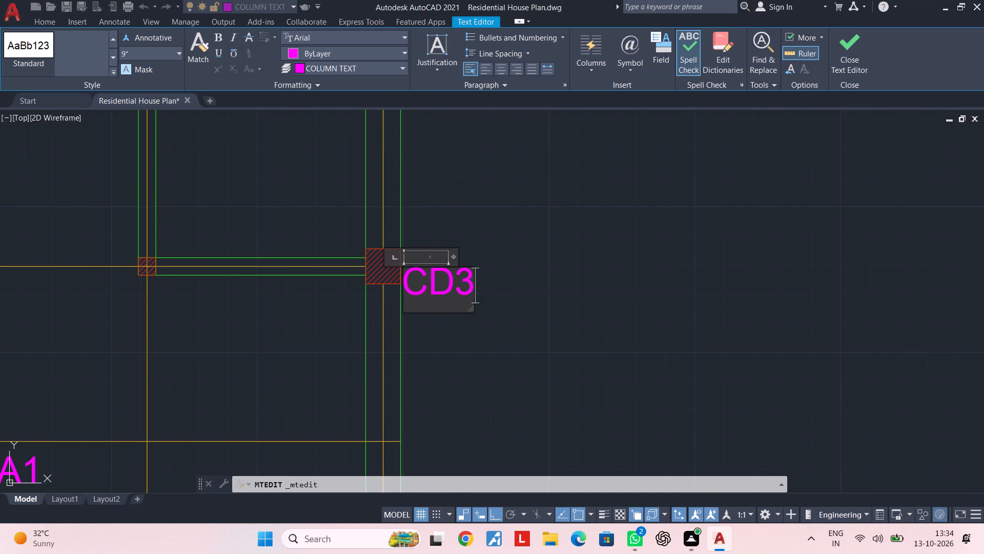
{"action": "left_click", "coordinate": [567, 352]}
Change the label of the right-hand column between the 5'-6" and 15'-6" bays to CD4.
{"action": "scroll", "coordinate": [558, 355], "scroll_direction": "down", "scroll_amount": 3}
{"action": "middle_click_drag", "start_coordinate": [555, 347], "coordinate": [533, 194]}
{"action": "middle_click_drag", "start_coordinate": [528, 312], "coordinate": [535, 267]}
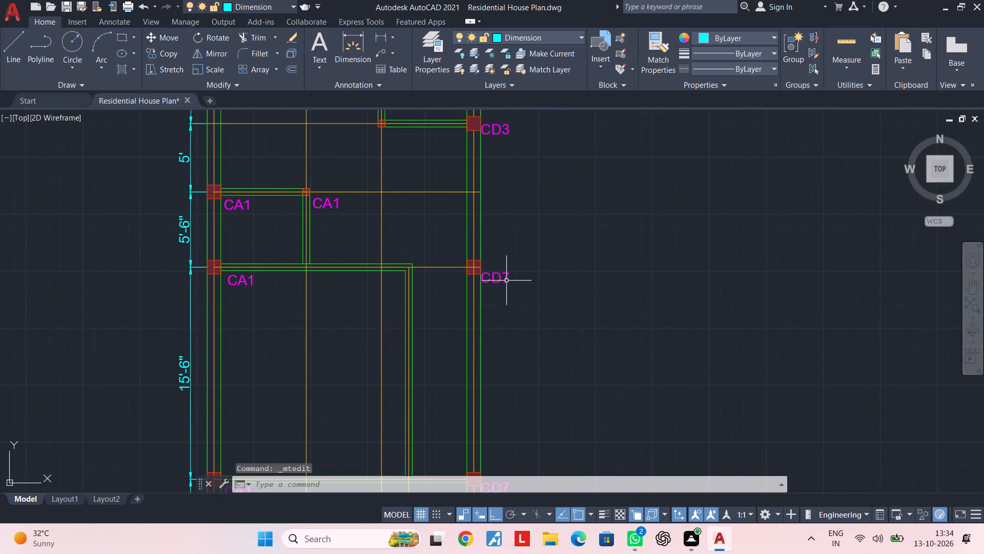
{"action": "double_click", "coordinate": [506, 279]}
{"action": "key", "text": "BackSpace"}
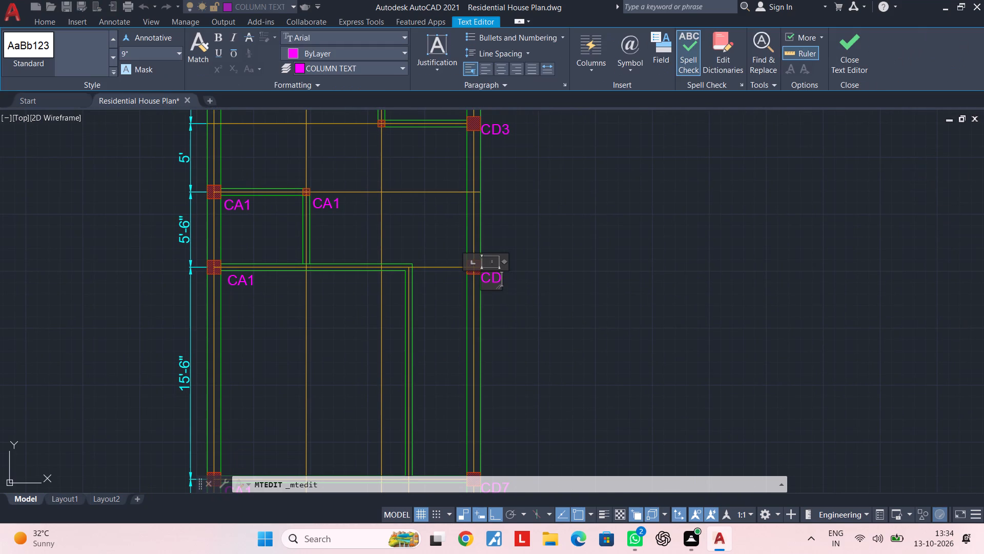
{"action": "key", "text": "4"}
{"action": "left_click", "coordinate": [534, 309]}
Change the label of the right-hand column between the 5'-6" and 15'-6" bays to CD5.
{"action": "scroll", "coordinate": [573, 384], "scroll_direction": "down", "scroll_amount": 1}
{"action": "middle_click_drag", "start_coordinate": [573, 378], "coordinate": [569, 143]}
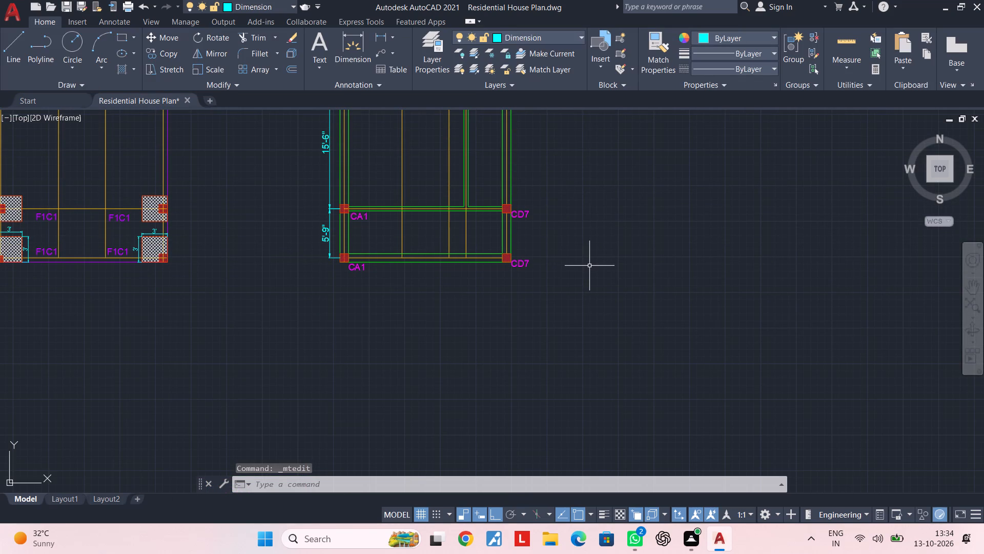
{"action": "middle_click_drag", "start_coordinate": [551, 260], "coordinate": [573, 397]}
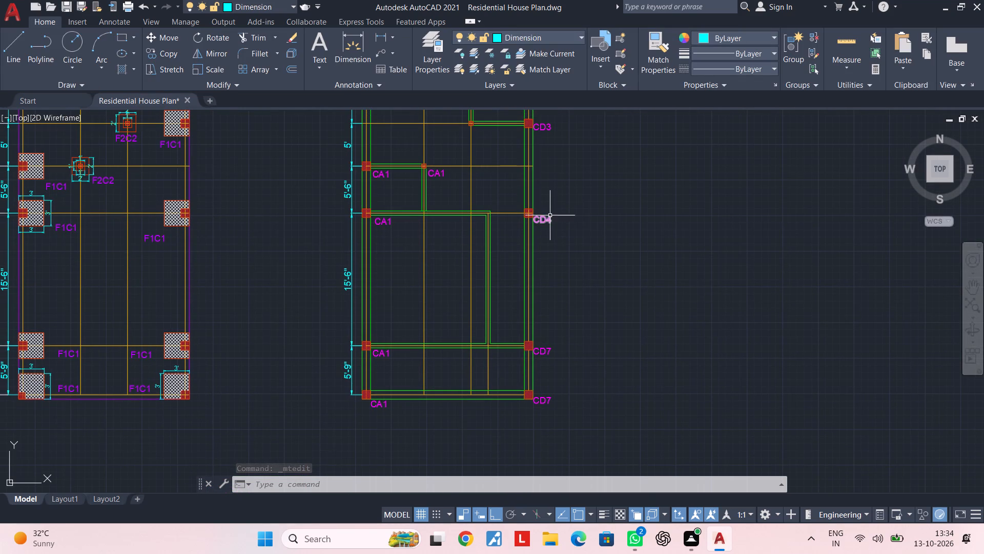
{"action": "scroll", "coordinate": [549, 220], "scroll_direction": "up", "scroll_amount": 2}
{"action": "scroll", "coordinate": [559, 317], "scroll_direction": "down", "scroll_amount": 2}
{"action": "middle_click_drag", "start_coordinate": [561, 306], "coordinate": [554, 219]}
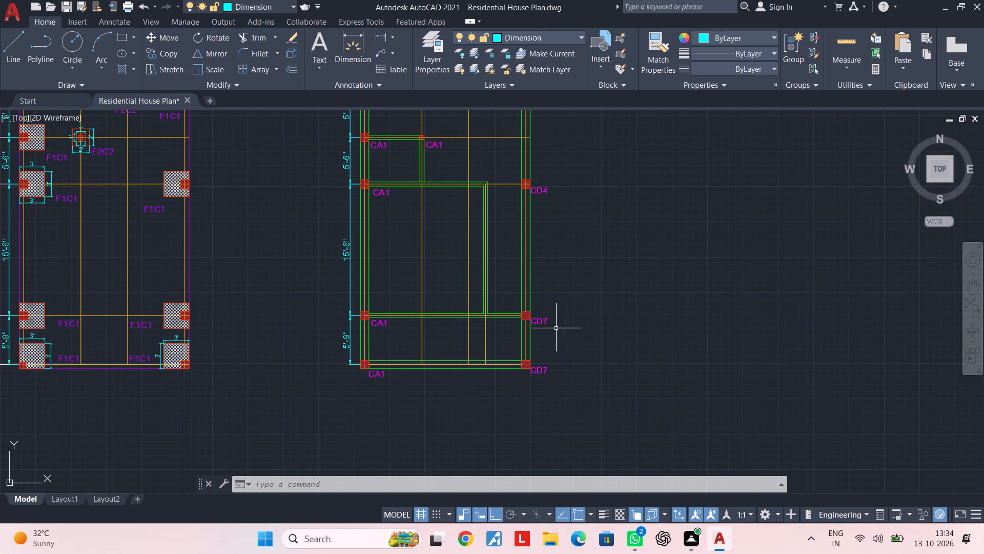
{"action": "scroll", "coordinate": [556, 326], "scroll_direction": "down", "scroll_amount": 1}
{"action": "middle_click_drag", "start_coordinate": [556, 326], "coordinate": [557, 413]}
{"action": "scroll", "coordinate": [556, 334], "scroll_direction": "up", "scroll_amount": 2}
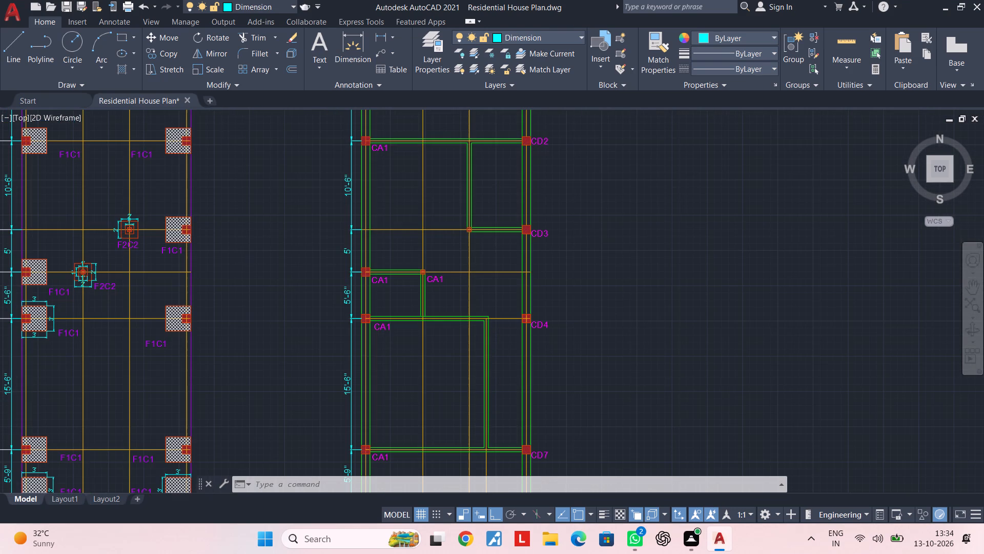
{"action": "middle_click_drag", "start_coordinate": [556, 334], "coordinate": [555, 346]}
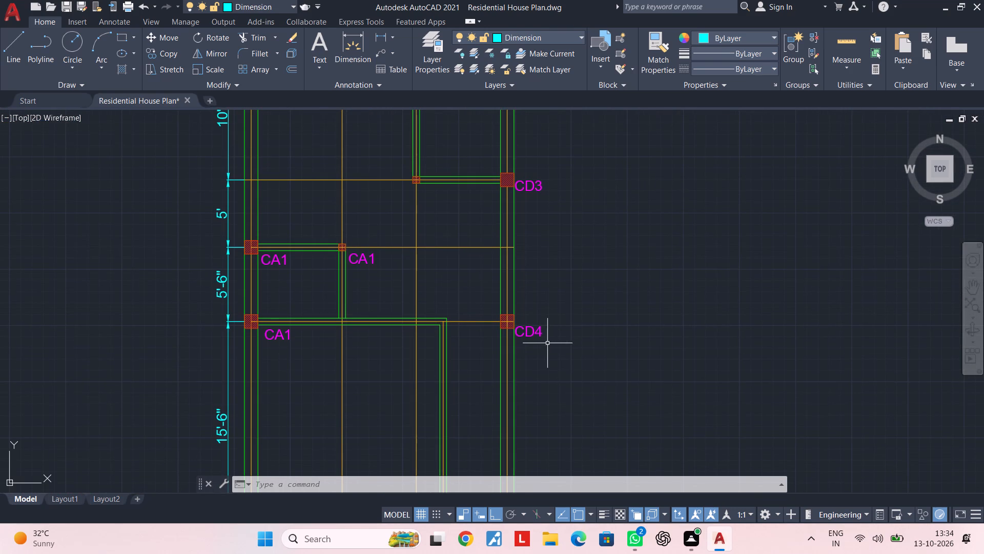
{"action": "double_click", "coordinate": [543, 333]}
{"action": "scroll", "coordinate": [543, 333], "scroll_direction": "up", "scroll_amount": 2}
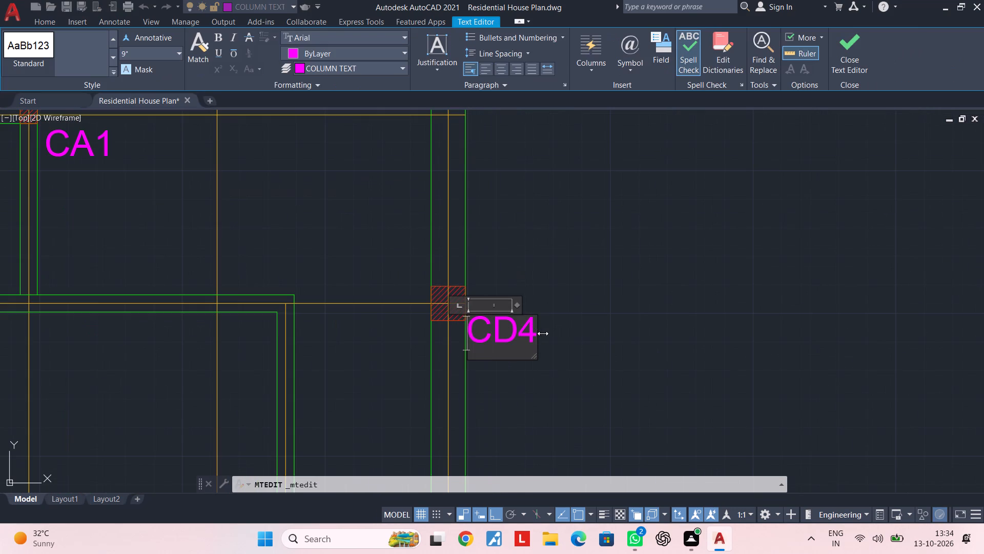
{"action": "left_click", "coordinate": [537, 330]}
{"action": "key", "text": "Right"}
{"action": "key", "text": "Right"}
{"action": "key", "text": "Right"}
{"action": "key", "text": "Right"}
{"action": "key", "text": "BackSpace"}
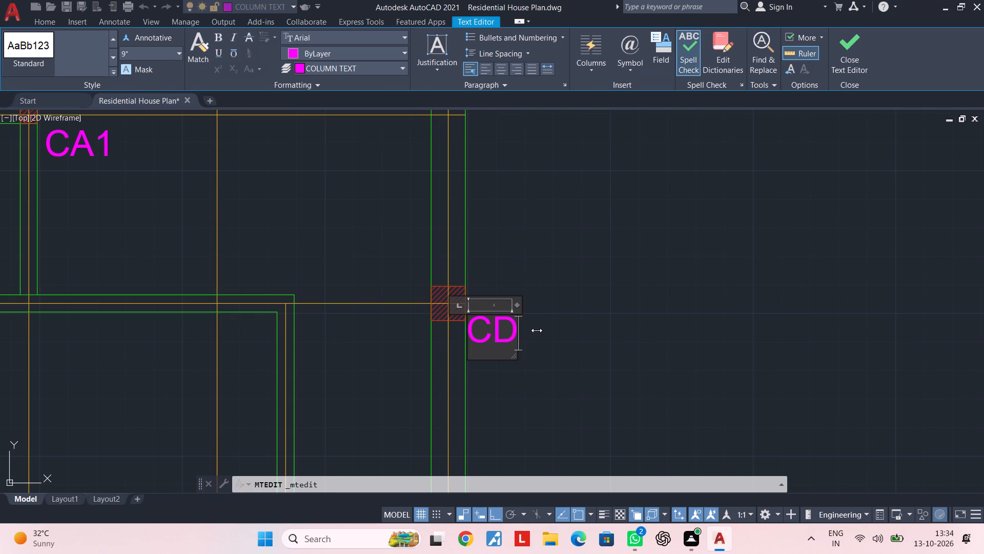
{"action": "key", "text": "5"}
{"action": "scroll", "coordinate": [537, 330], "scroll_direction": "up", "scroll_amount": 1}
{"action": "left_click", "coordinate": [618, 366]}
Change the label of the right-hand column between the 15'-6" and 5'-9" bays to CD6.
{"action": "scroll", "coordinate": [590, 398], "scroll_direction": "down", "scroll_amount": 4}
{"action": "middle_click_drag", "start_coordinate": [593, 390], "coordinate": [589, 170]}
{"action": "middle_click_drag", "start_coordinate": [640, 350], "coordinate": [639, 292]}
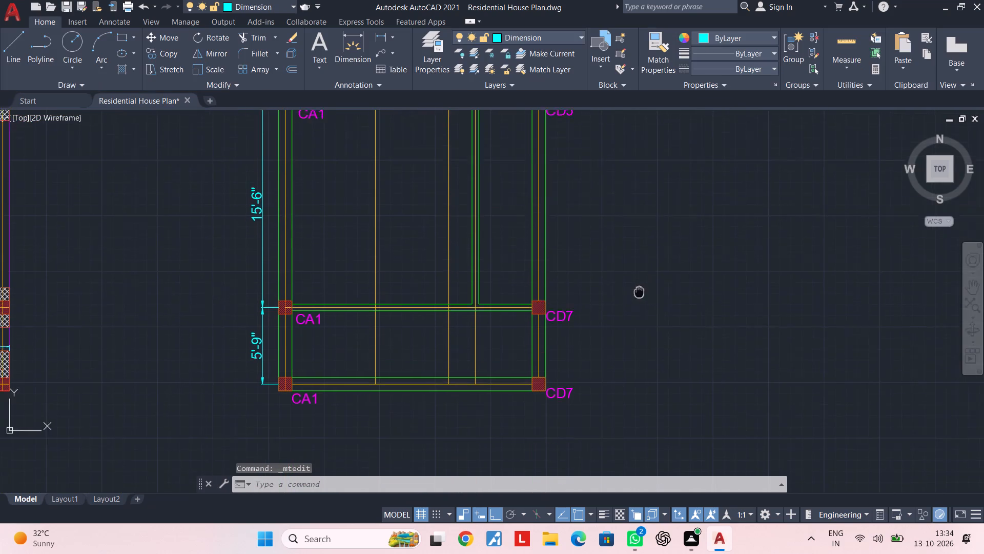
{"action": "middle_click_drag", "start_coordinate": [639, 292], "coordinate": [637, 277]}
{"action": "double_click", "coordinate": [566, 296]}
{"action": "scroll", "coordinate": [566, 296], "scroll_direction": "up", "scroll_amount": 2}
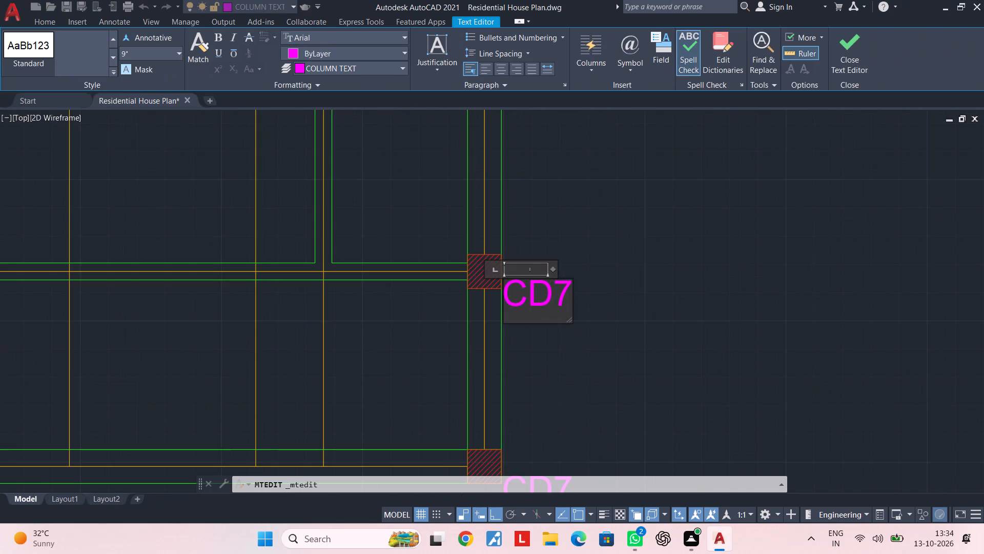
{"action": "left_click", "coordinate": [565, 298]}
{"action": "key", "text": "BackSpace"}
{"action": "key", "text": "6"}
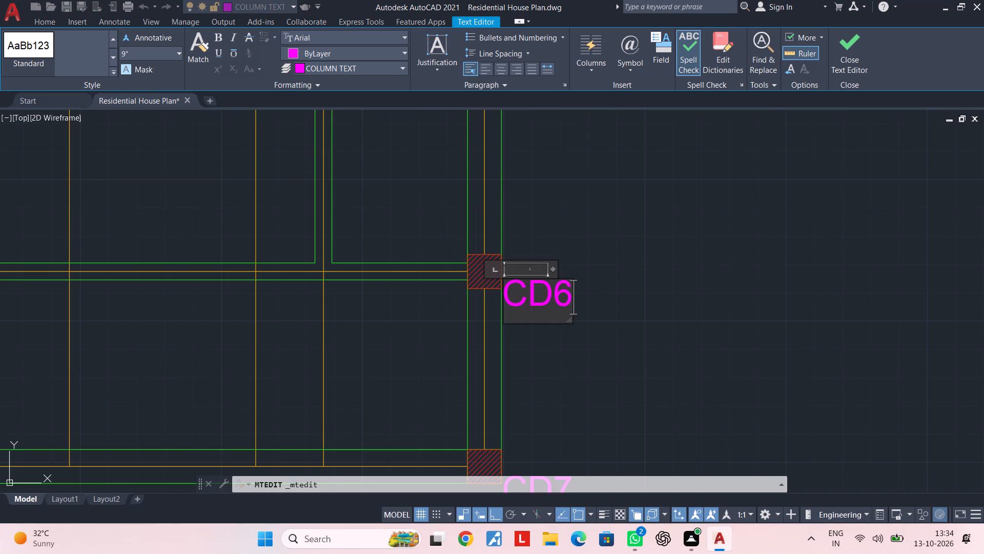
{"action": "left_click", "coordinate": [578, 333]}
{"action": "scroll", "coordinate": [586, 337], "scroll_direction": "down", "scroll_amount": 4}
{"action": "key", "text": "Escape"}
{"action": "middle_click_drag", "start_coordinate": [598, 341], "coordinate": [610, 289]}
{"action": "key", "text": "Escape"}
{"action": "key", "text": "Escape"}
{"action": "key", "text": "Escape"}
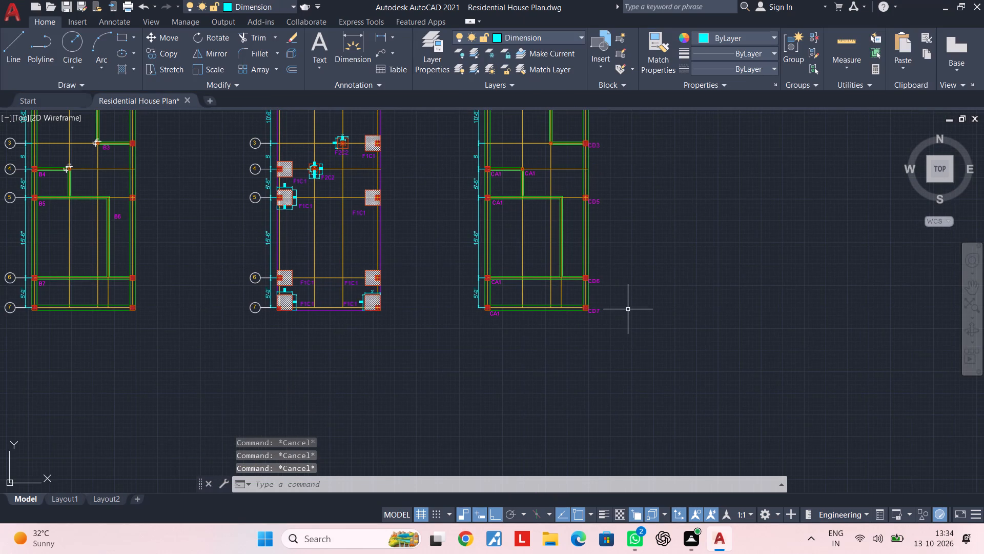
{"action": "key", "text": "Escape"}
{"action": "key", "text": "Escape"}
{"action": "key", "text": "Escape"}
{"action": "key", "text": "Escape"}
Change the label of the left-hand column between the 15'-6" and 5'-9" bays to CA6.
{"action": "middle_click_drag", "start_coordinate": [503, 343], "coordinate": [605, 338]}
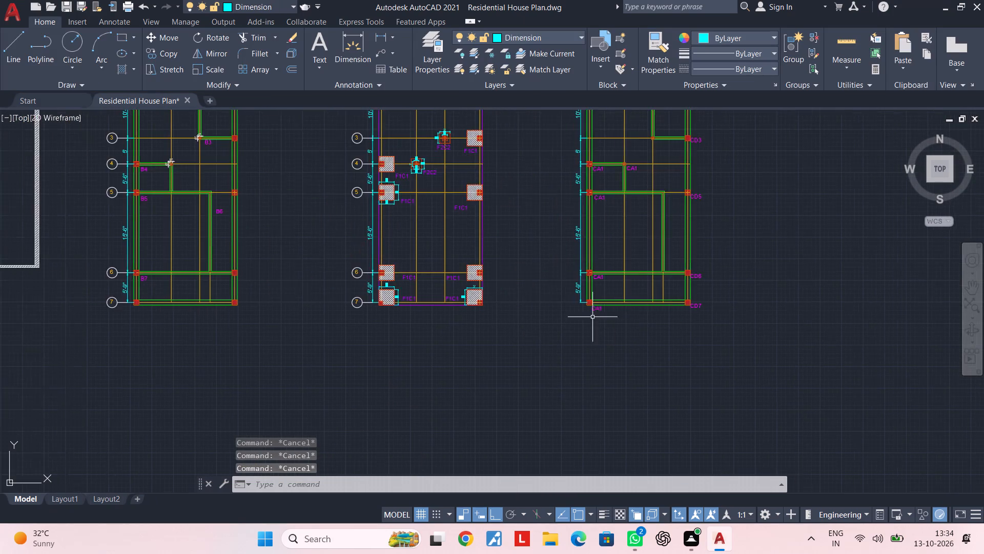
{"action": "scroll", "coordinate": [602, 256], "scroll_direction": "up", "scroll_amount": 3}
{"action": "middle_click_drag", "start_coordinate": [586, 331], "coordinate": [580, 267]}
{"action": "scroll", "coordinate": [603, 293], "scroll_direction": "up", "scroll_amount": 1}
{"action": "double_click", "coordinate": [583, 272]}
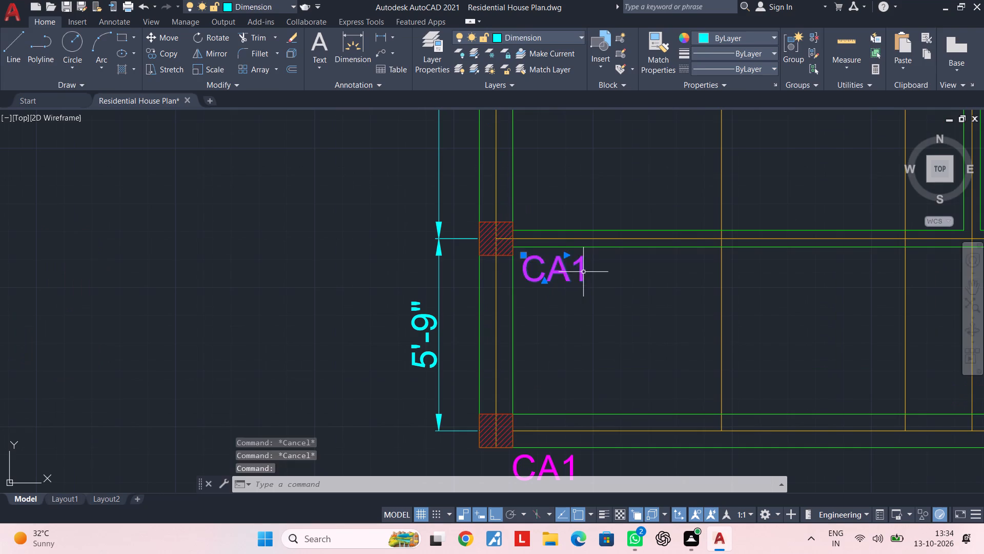
{"action": "key", "text": "BackSpace"}
{"action": "key", "text": "6"}
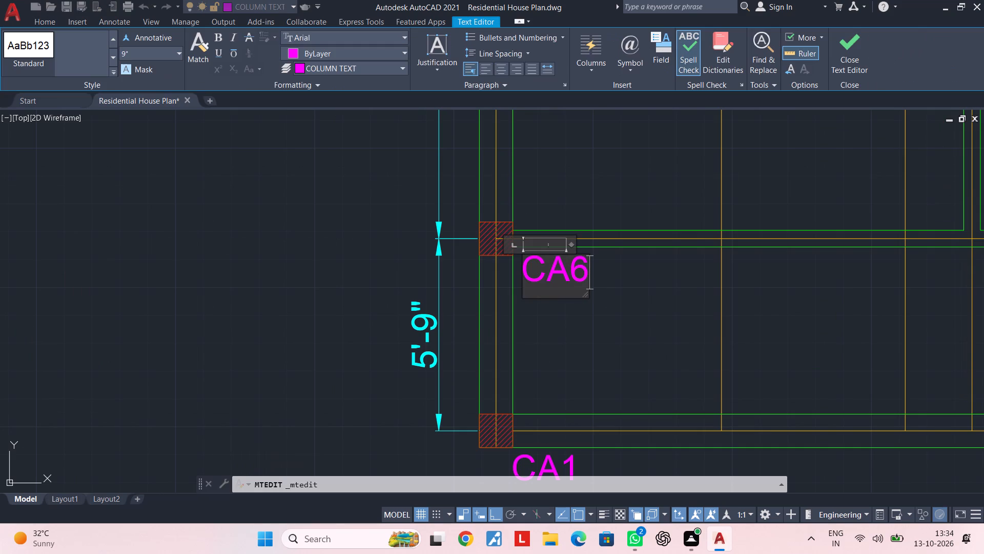
{"action": "left_click", "coordinate": [612, 345]}
Change the label of the lower left-hand corner column, below the 5'-9" bay, to CA7.
{"action": "middle_click_drag", "start_coordinate": [616, 354], "coordinate": [602, 211]}
{"action": "left_click", "coordinate": [560, 328]}
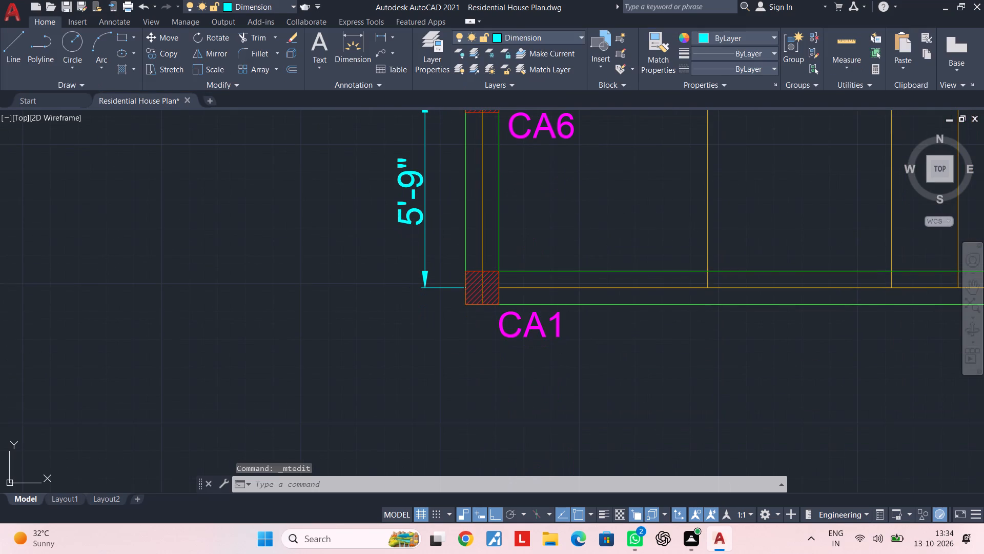
{"action": "left_click", "coordinate": [560, 328]}
{"action": "key", "text": "BackSpace"}
{"action": "key", "text": "7"}
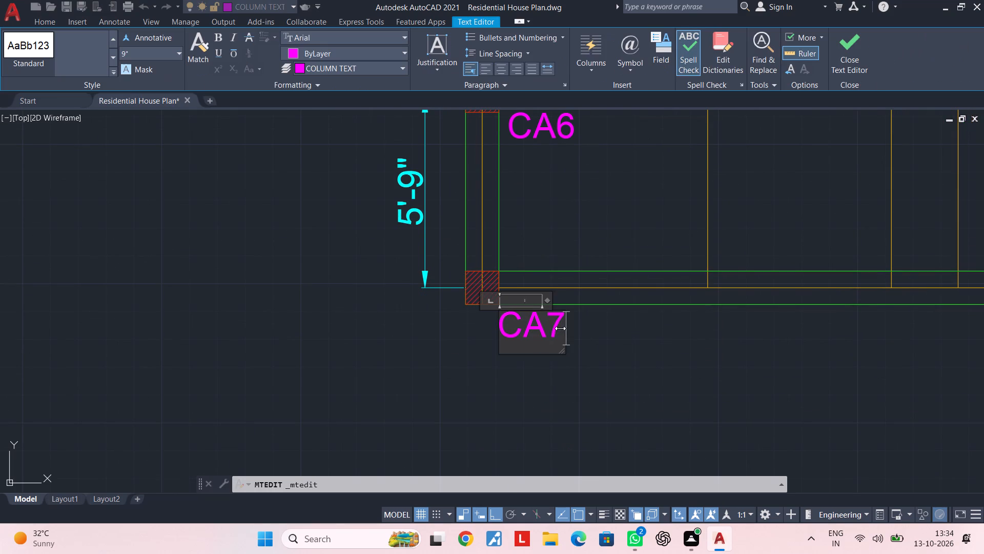
{"action": "left_click", "coordinate": [643, 416]}
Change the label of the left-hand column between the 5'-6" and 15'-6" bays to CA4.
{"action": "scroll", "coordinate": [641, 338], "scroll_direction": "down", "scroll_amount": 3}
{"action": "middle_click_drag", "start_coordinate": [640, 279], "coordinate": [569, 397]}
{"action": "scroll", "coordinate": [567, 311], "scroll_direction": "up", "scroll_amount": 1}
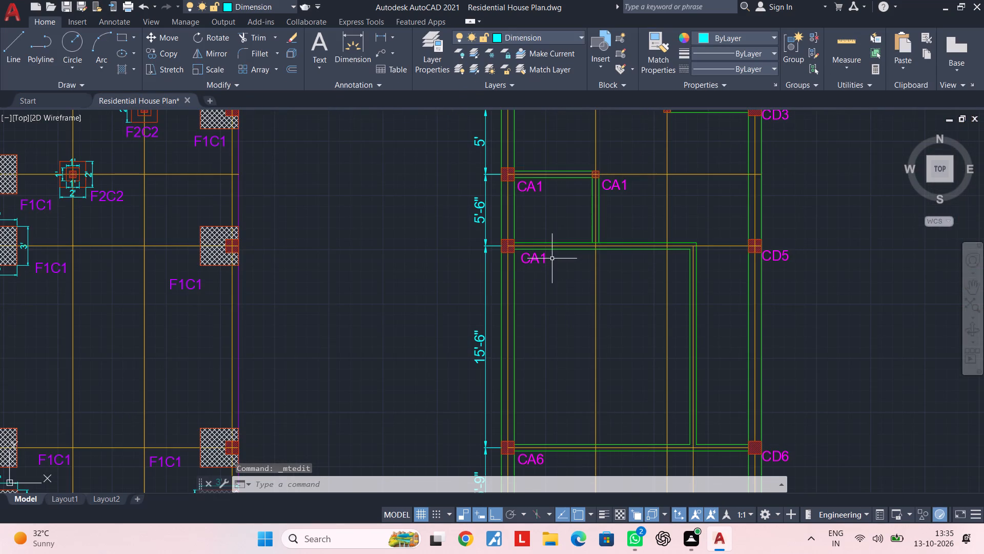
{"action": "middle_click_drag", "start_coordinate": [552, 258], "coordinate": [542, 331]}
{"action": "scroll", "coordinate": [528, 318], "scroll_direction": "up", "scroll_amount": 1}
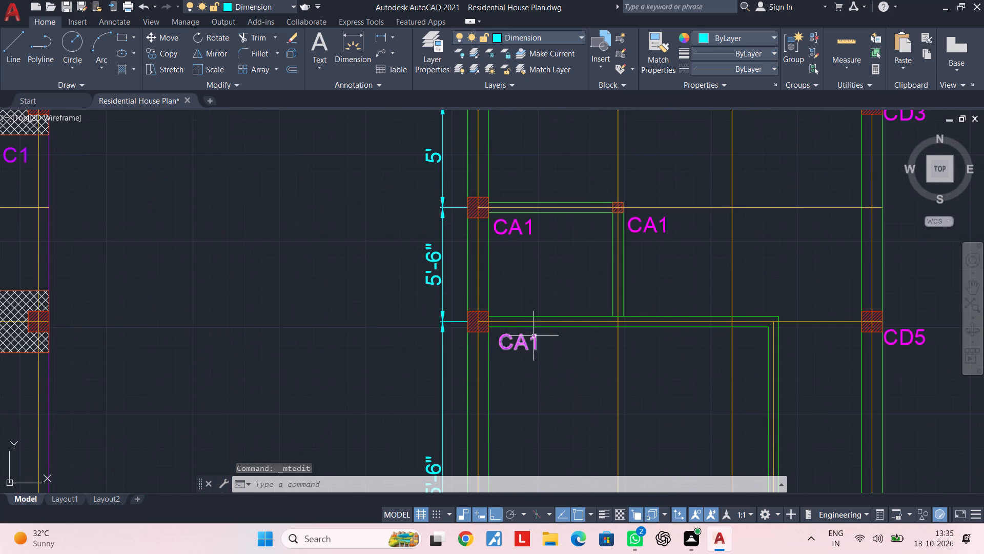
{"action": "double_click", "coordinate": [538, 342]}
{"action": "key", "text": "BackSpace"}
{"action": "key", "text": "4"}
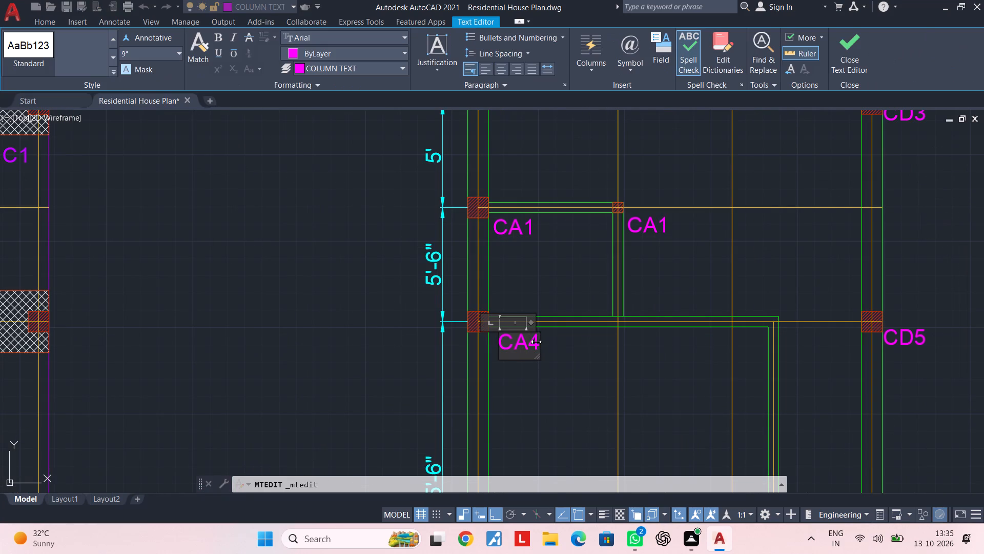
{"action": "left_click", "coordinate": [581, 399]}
Change the label of the left-hand column between the 5'-6" and 15'-6" bays to CA5.
{"action": "scroll", "coordinate": [580, 399], "scroll_direction": "down", "scroll_amount": 2}
{"action": "middle_click_drag", "start_coordinate": [581, 391], "coordinate": [563, 262]}
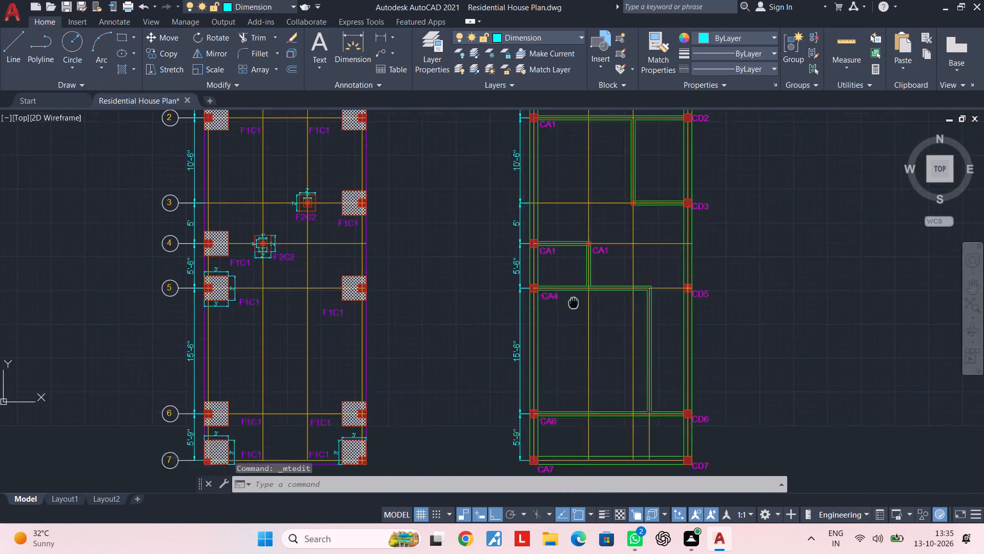
{"action": "middle_click_drag", "start_coordinate": [563, 262], "coordinate": [558, 243]}
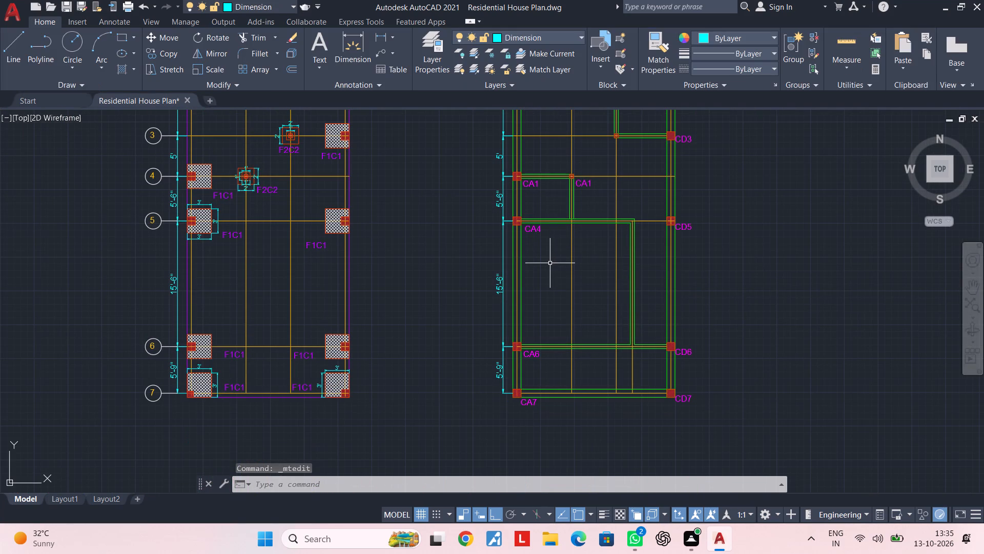
{"action": "middle_click_drag", "start_coordinate": [550, 263], "coordinate": [551, 362]}
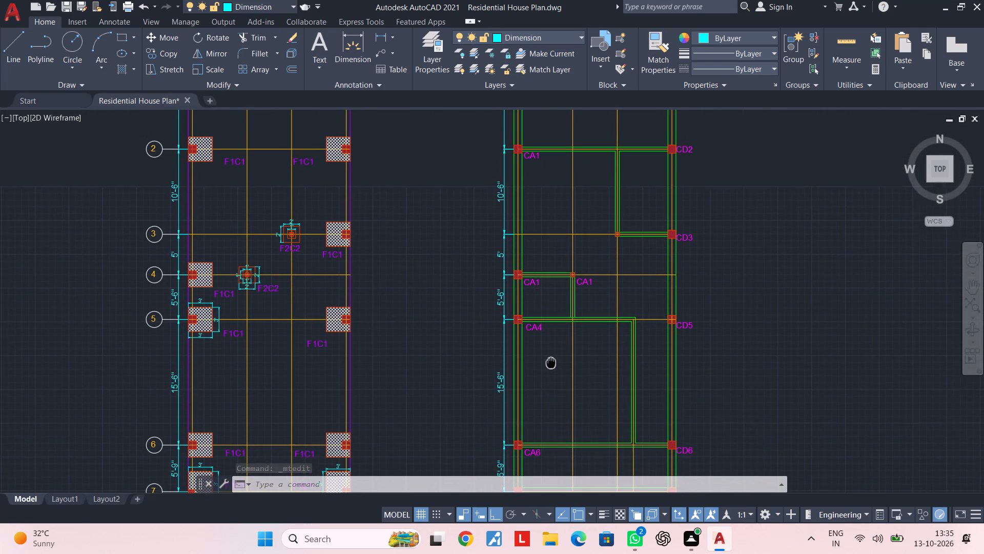
{"action": "middle_click_drag", "start_coordinate": [551, 362], "coordinate": [557, 259]}
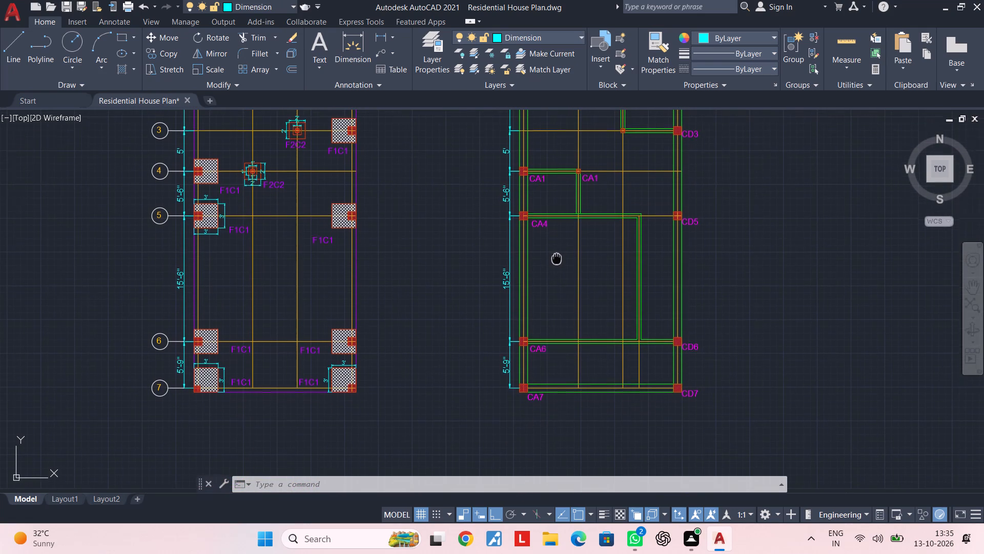
{"action": "middle_click_drag", "start_coordinate": [557, 259], "coordinate": [555, 264]}
{"action": "scroll", "coordinate": [541, 236], "scroll_direction": "up", "scroll_amount": 2}
{"action": "middle_click_drag", "start_coordinate": [541, 236], "coordinate": [541, 368]}
{"action": "scroll", "coordinate": [541, 355], "scroll_direction": "up", "scroll_amount": 1}
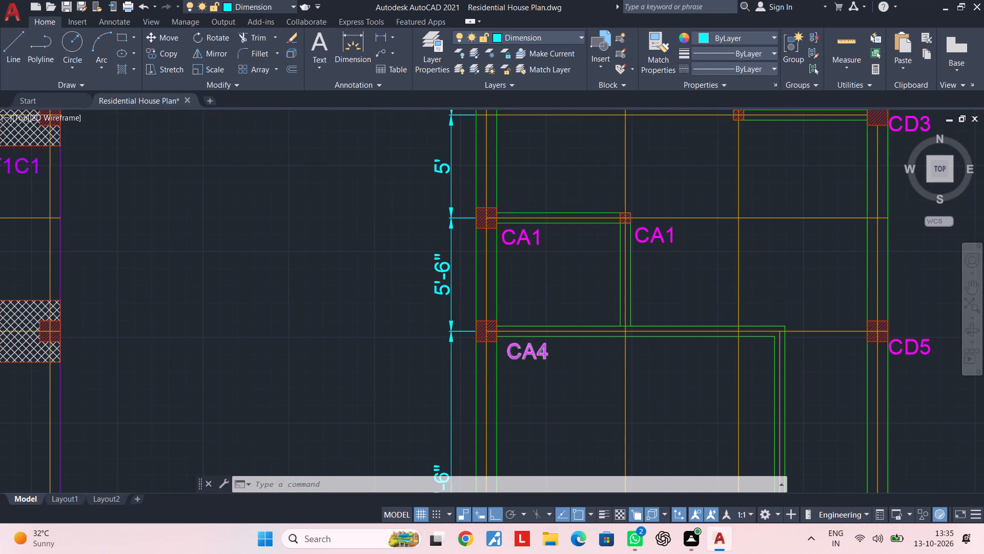
{"action": "double_click", "coordinate": [541, 355]}
{"action": "left_click", "coordinate": [557, 352]}
{"action": "double_click", "coordinate": [547, 356]}
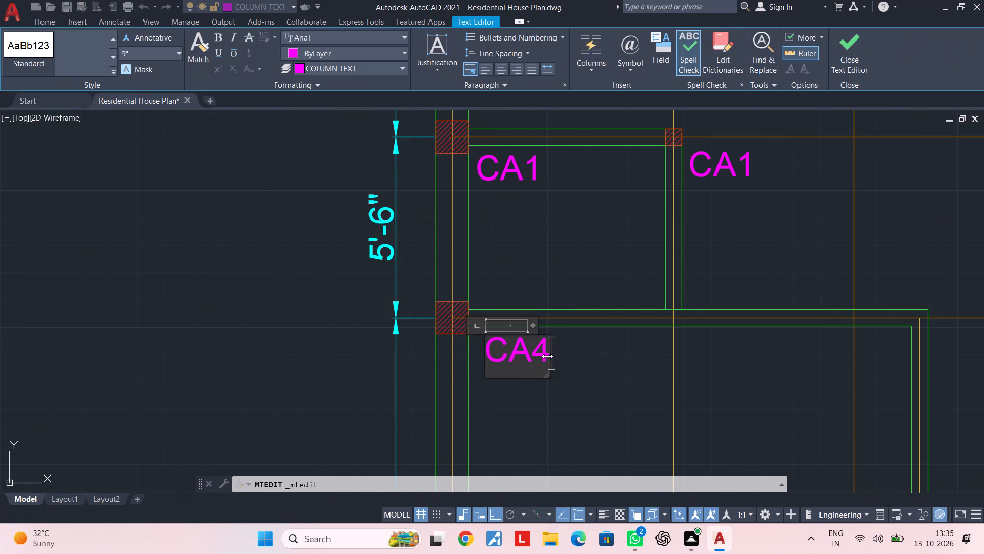
{"action": "key", "text": "BackSpace"}
{"action": "key", "text": "5"}
{"action": "left_click", "coordinate": [546, 405]}
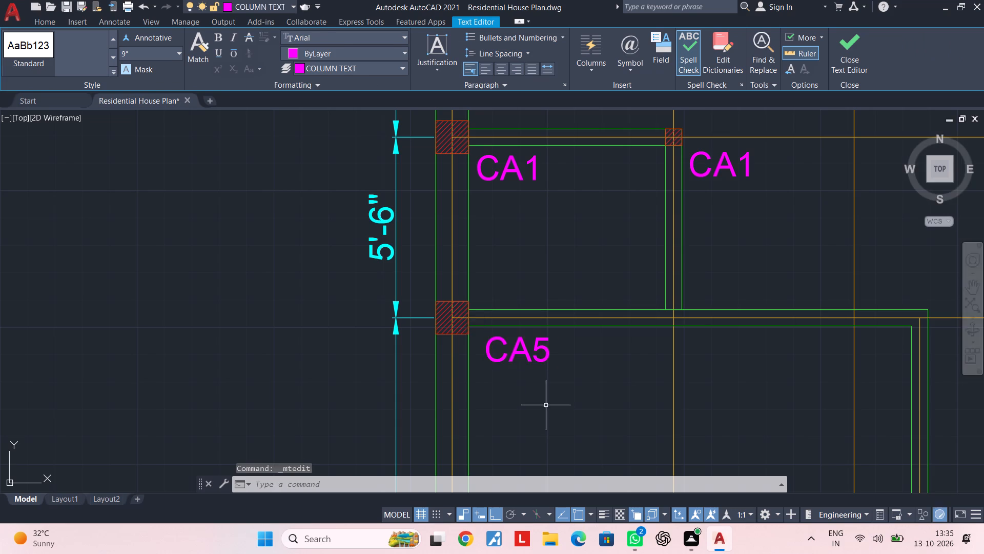
Change the label of the left-hand column between the 5' and 5'-6" bays to CA4.
{"action": "scroll", "coordinate": [558, 368], "scroll_direction": "down", "scroll_amount": 2}
{"action": "middle_click_drag", "start_coordinate": [570, 309], "coordinate": [565, 368]}
{"action": "scroll", "coordinate": [562, 369], "scroll_direction": "up", "scroll_amount": 2}
{"action": "double_click", "coordinate": [514, 323]}
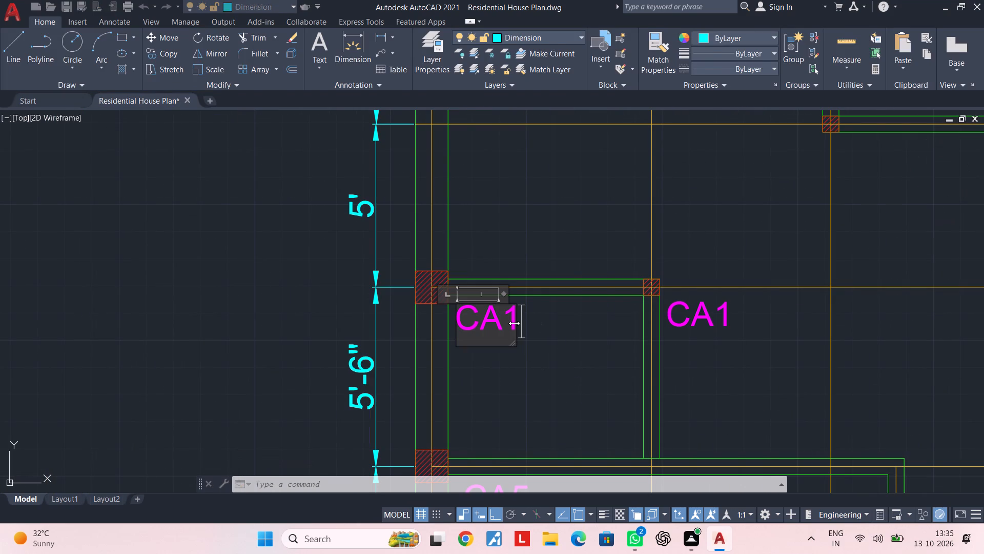
{"action": "key", "text": "BackSpace"}
{"action": "type", "text": "47"}
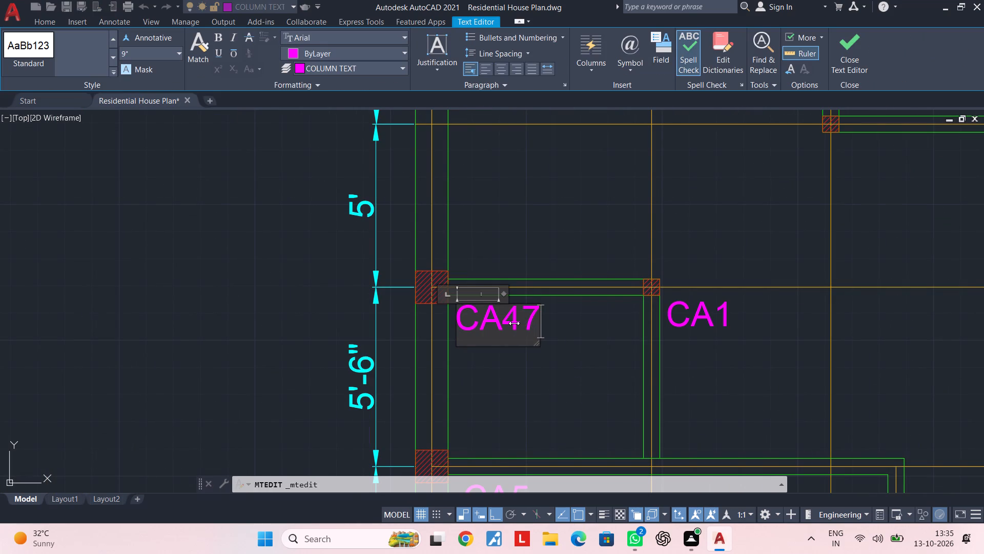
{"action": "key", "text": "BackSpace"}
{"action": "left_click", "coordinate": [589, 354]}
Change the label of the small interior column between the 5' and 5'-6" bays to CB4.
{"action": "middle_click_drag", "start_coordinate": [588, 357], "coordinate": [509, 372]}
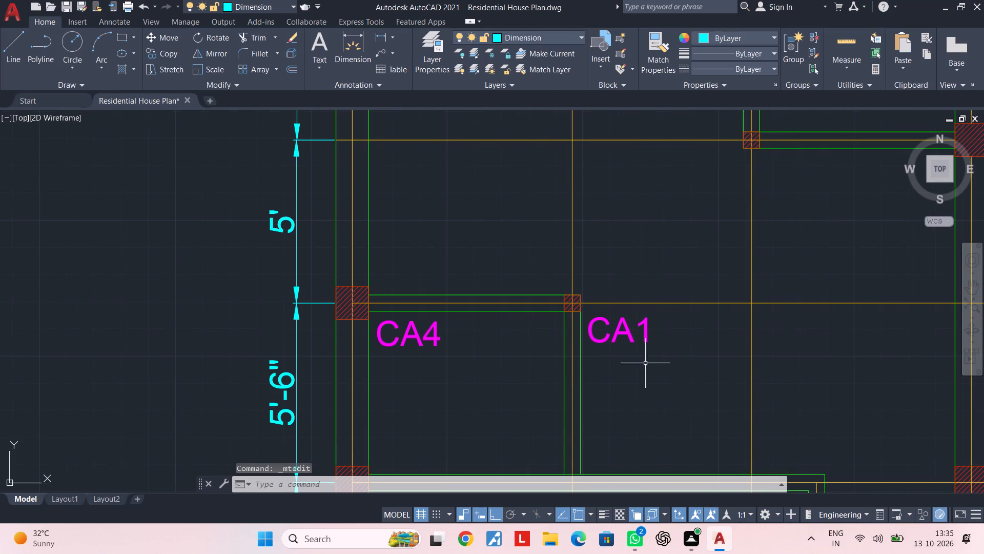
{"action": "double_click", "coordinate": [632, 338]}
{"action": "key", "text": "BackSpace"}
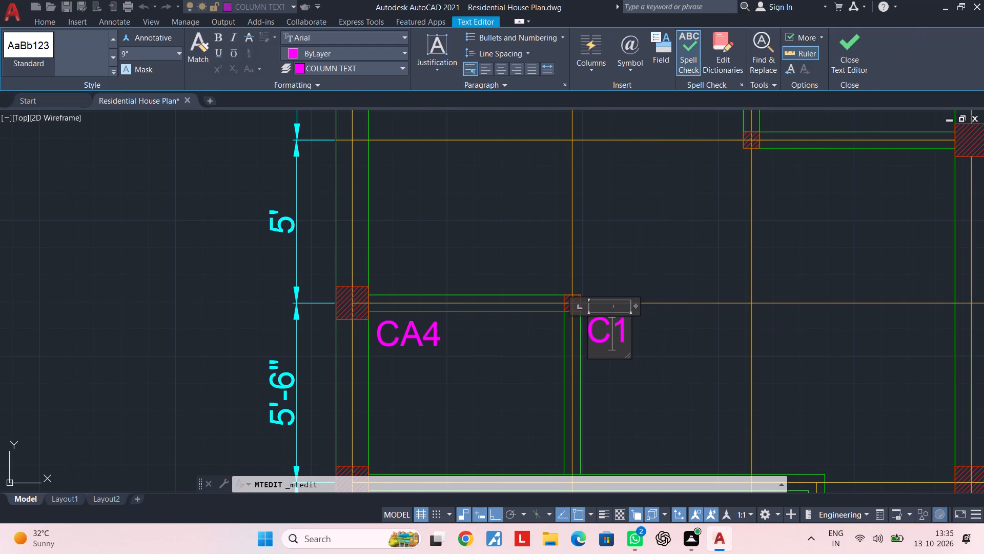
{"action": "key", "text": "c"}
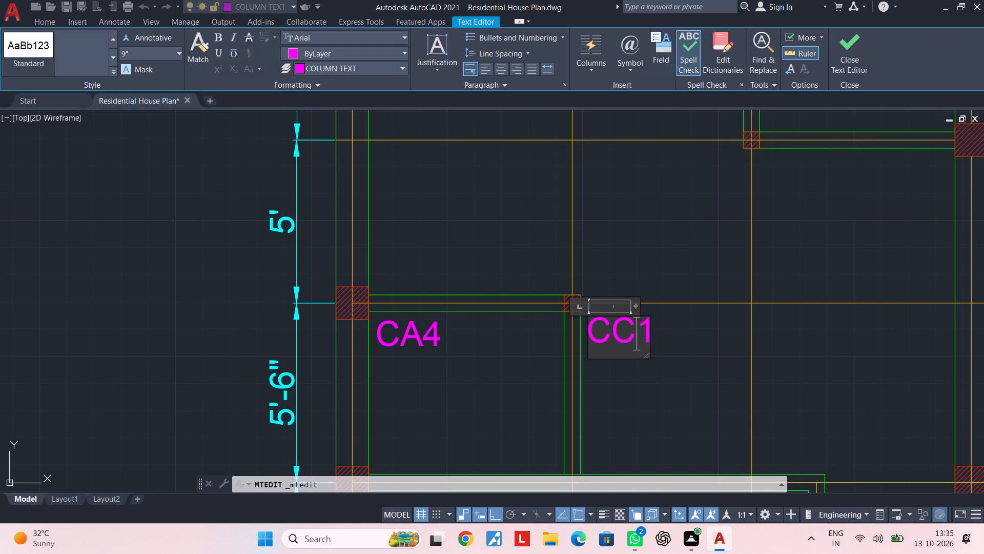
{"action": "key", "text": "BackSpace"}
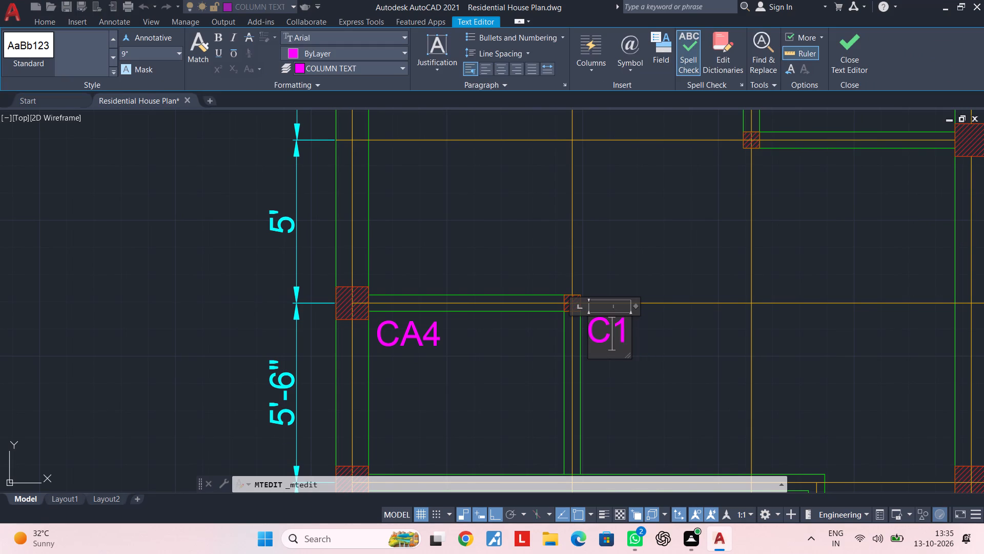
{"action": "key", "text": "b"}
{"action": "left_click", "coordinate": [650, 328]}
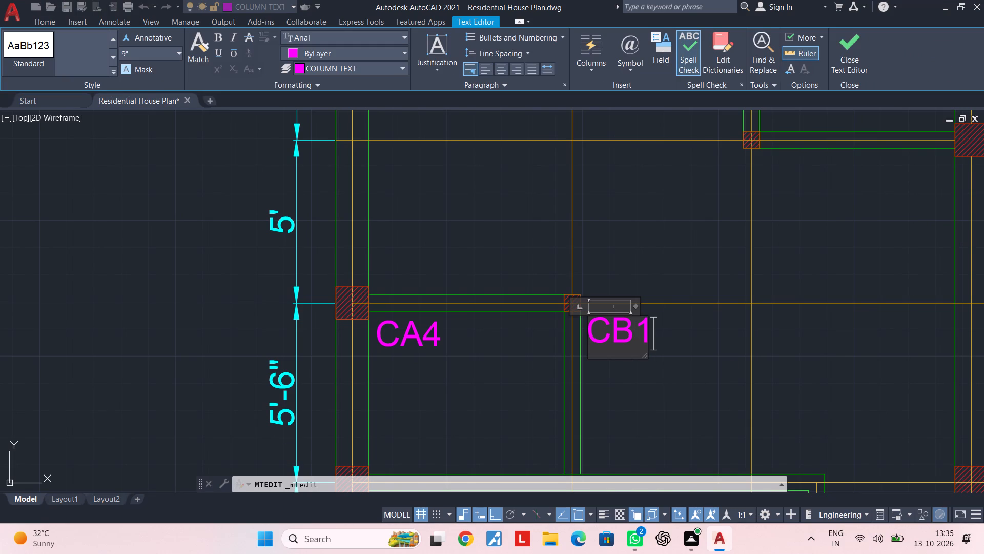
{"action": "key", "text": "BackSpace"}
{"action": "key", "text": "4"}
{"action": "left_click", "coordinate": [687, 373]}
Change the label of the left-hand column between the 15'-9" and 10'-6" bays to CA2.
{"action": "scroll", "coordinate": [687, 373], "scroll_direction": "down", "scroll_amount": 2}
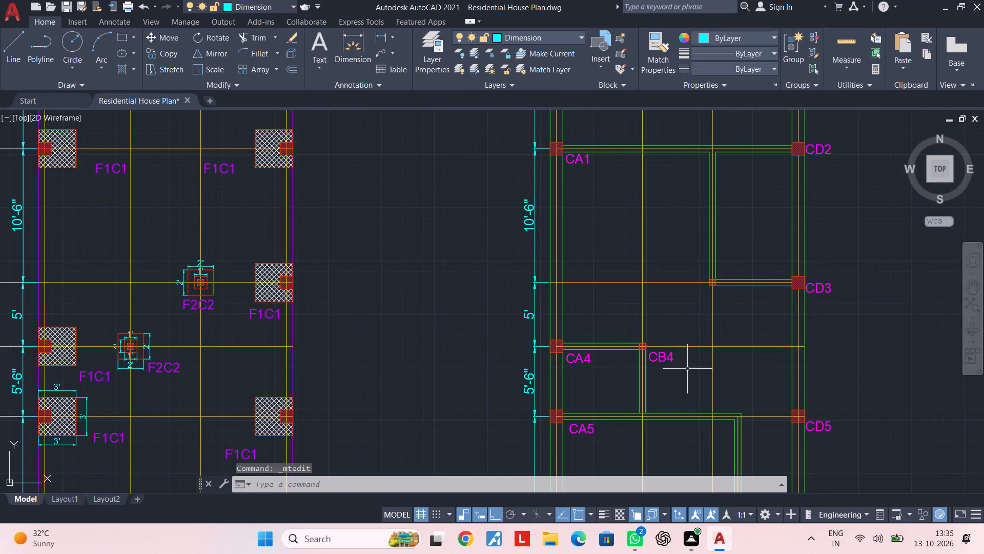
{"action": "middle_click_drag", "start_coordinate": [674, 311], "coordinate": [646, 366]}
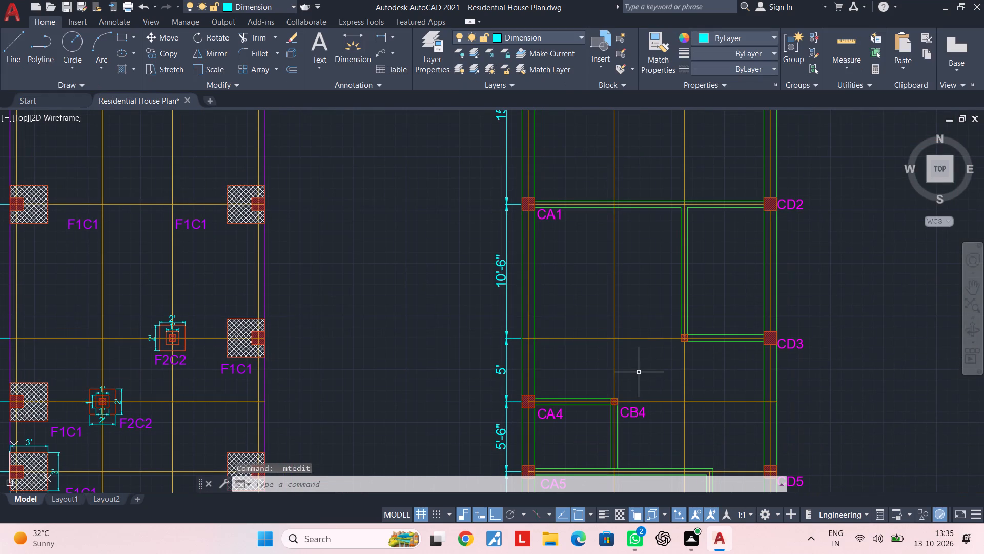
{"action": "middle_click_drag", "start_coordinate": [640, 372], "coordinate": [641, 446]}
{"action": "scroll", "coordinate": [561, 287], "scroll_direction": "up", "scroll_amount": 3}
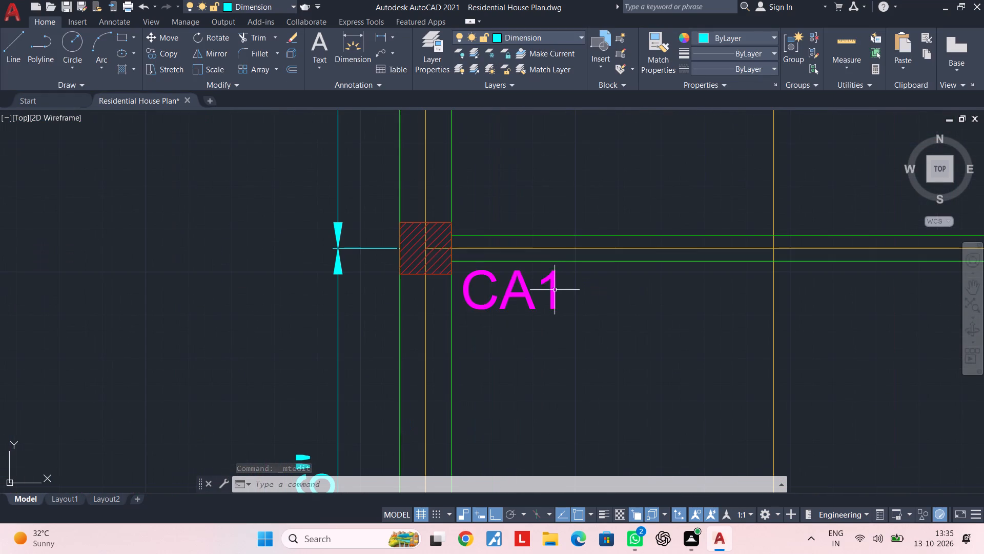
{"action": "double_click", "coordinate": [555, 290]}
{"action": "key", "text": "BackSpace"}
{"action": "key", "text": "2"}
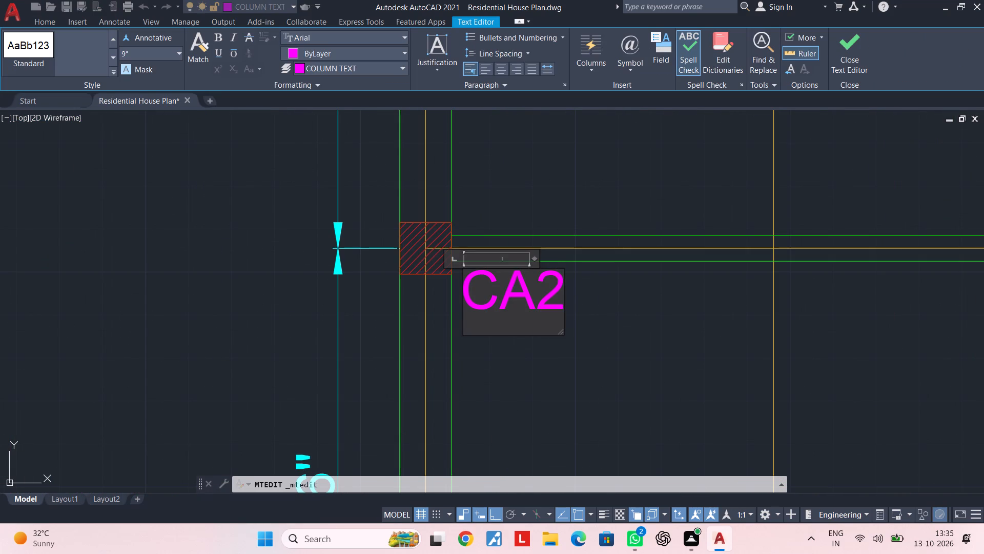
{"action": "left_click", "coordinate": [589, 322]}
Copy the CB4 label to just below the small interior column on the gridline between the 10'-6" and 5' bays.
{"action": "scroll", "coordinate": [611, 340], "scroll_direction": "down", "scroll_amount": 3}
{"action": "middle_click_drag", "start_coordinate": [612, 341], "coordinate": [545, 366]}
{"action": "middle_click_drag", "start_coordinate": [587, 382], "coordinate": [492, 253]}
{"action": "middle_click_drag", "start_coordinate": [584, 349], "coordinate": [554, 298]}
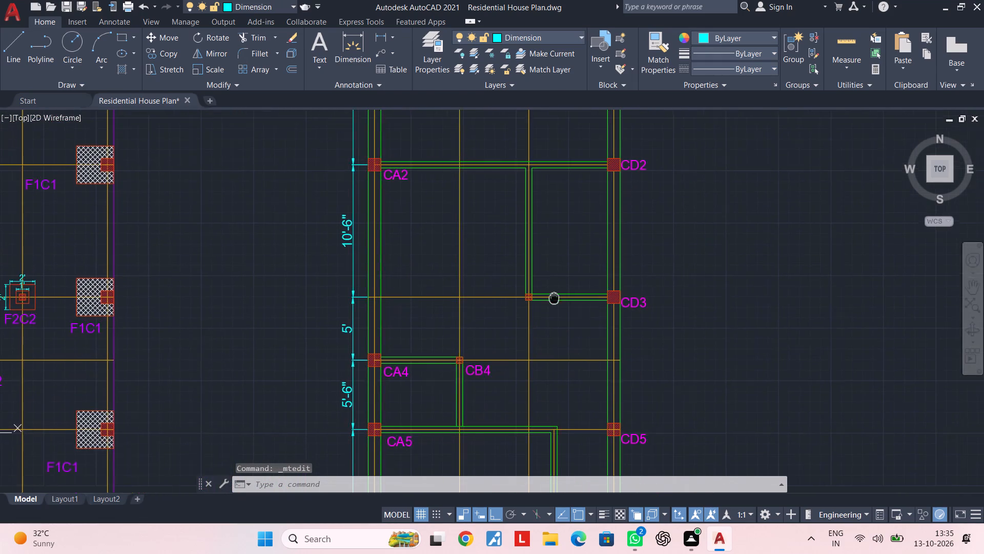
{"action": "middle_click_drag", "start_coordinate": [554, 298], "coordinate": [554, 297]}
{"action": "scroll", "coordinate": [497, 381], "scroll_direction": "up", "scroll_amount": 2}
{"action": "left_click", "coordinate": [463, 353]}
{"action": "type", "text": "CO"}
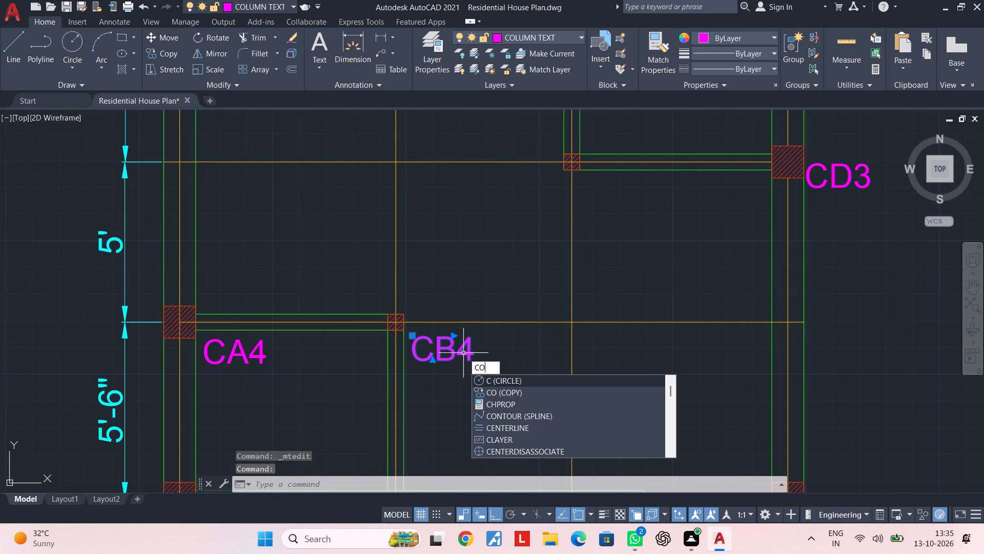
{"action": "key", "text": "space"}
{"action": "left_click", "coordinate": [456, 355]}
{"action": "middle_click_drag", "start_coordinate": [601, 234], "coordinate": [591, 272]}
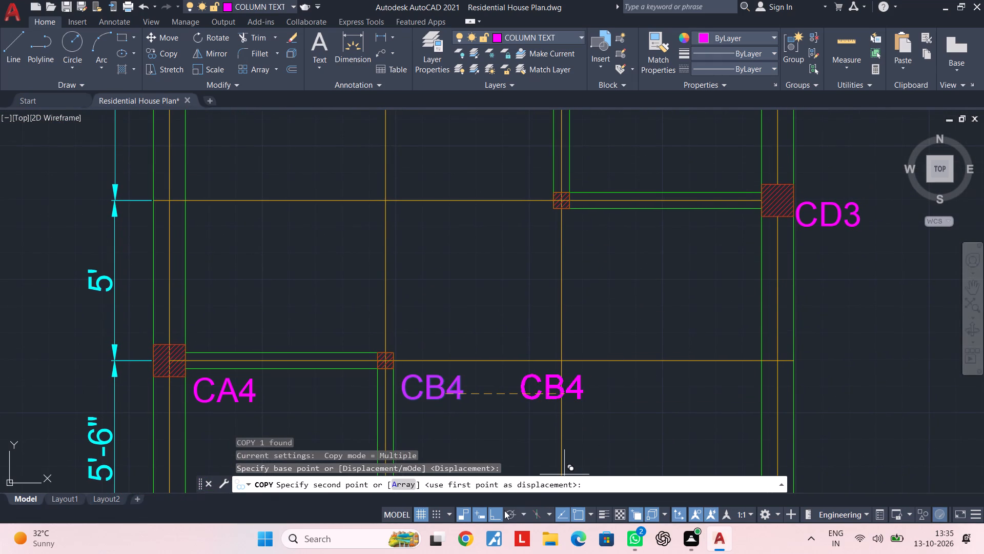
{"action": "left_click", "coordinate": [503, 510]}
{"action": "middle_click_drag", "start_coordinate": [575, 270], "coordinate": [571, 311]}
{"action": "scroll", "coordinate": [586, 276], "scroll_direction": "up", "scroll_amount": 1}
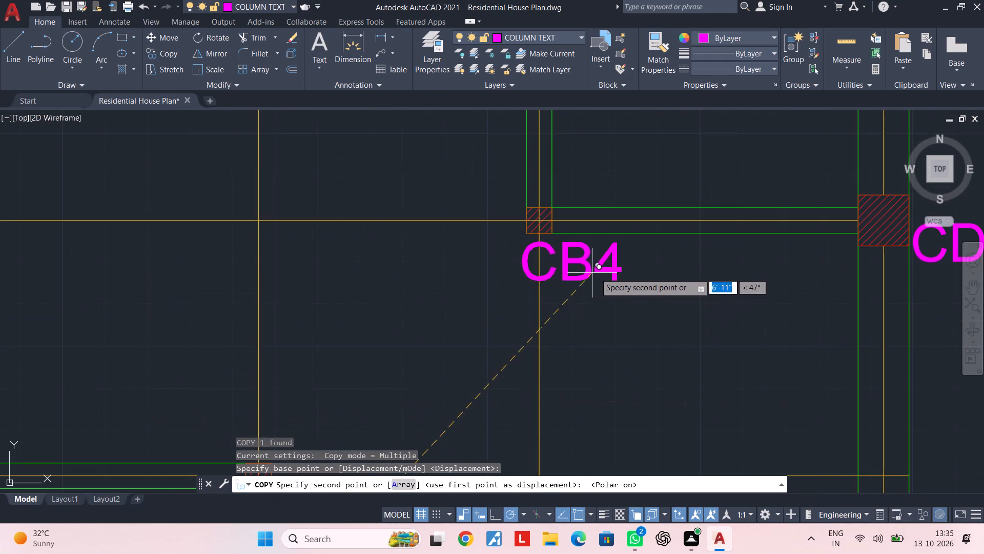
{"action": "left_click", "coordinate": [621, 275]}
{"action": "key", "text": "Escape"}
Change the copied label at the small interior column level with CD3 to CC3.
{"action": "double_click", "coordinate": [616, 275]}
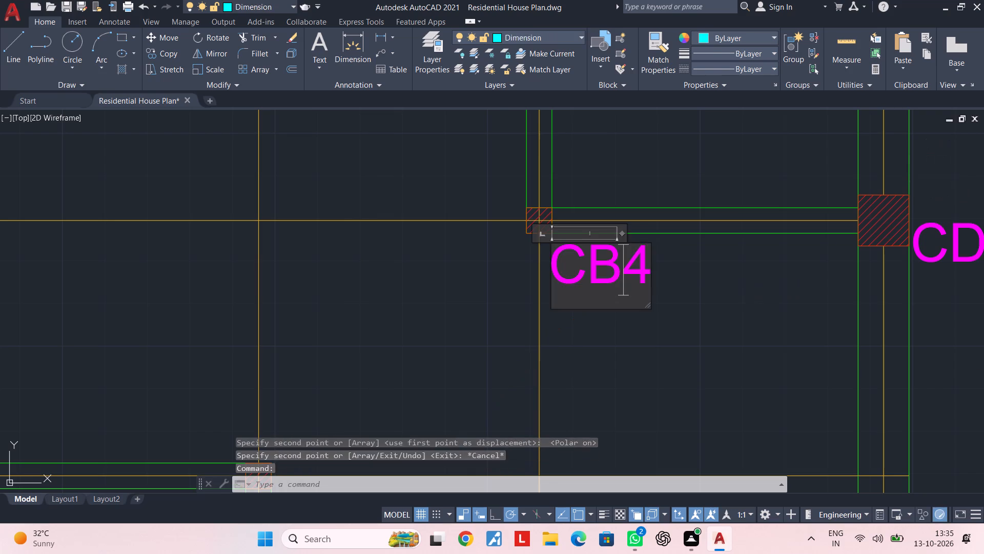
{"action": "scroll", "coordinate": [637, 274], "scroll_direction": "up", "scroll_amount": 1}
{"action": "left_click", "coordinate": [649, 269]}
{"action": "key", "text": "BackSpace"}
{"action": "key", "text": "BackSpace"}
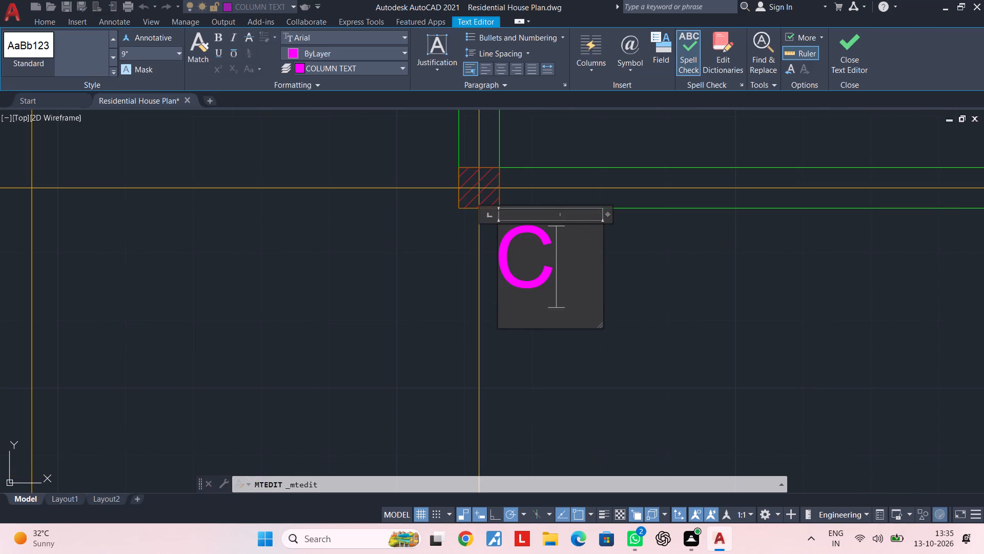
{"action": "type", "text": "C3"}
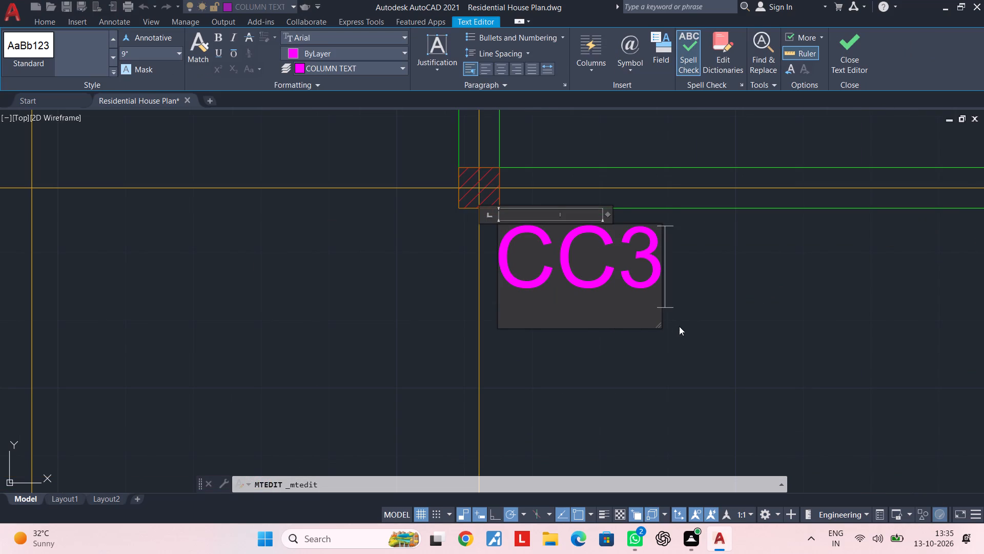
{"action": "left_click", "coordinate": [695, 355]}
Save the drawing with the completed column labels.
{"action": "scroll", "coordinate": [735, 359], "scroll_direction": "down", "scroll_amount": 4}
{"action": "middle_click_drag", "start_coordinate": [743, 362], "coordinate": [661, 331]}
{"action": "scroll", "coordinate": [639, 327], "scroll_direction": "down", "scroll_amount": 1}
{"action": "middle_click_drag", "start_coordinate": [639, 327], "coordinate": [586, 355]}
{"action": "scroll", "coordinate": [576, 292], "scroll_direction": "down", "scroll_amount": 1}
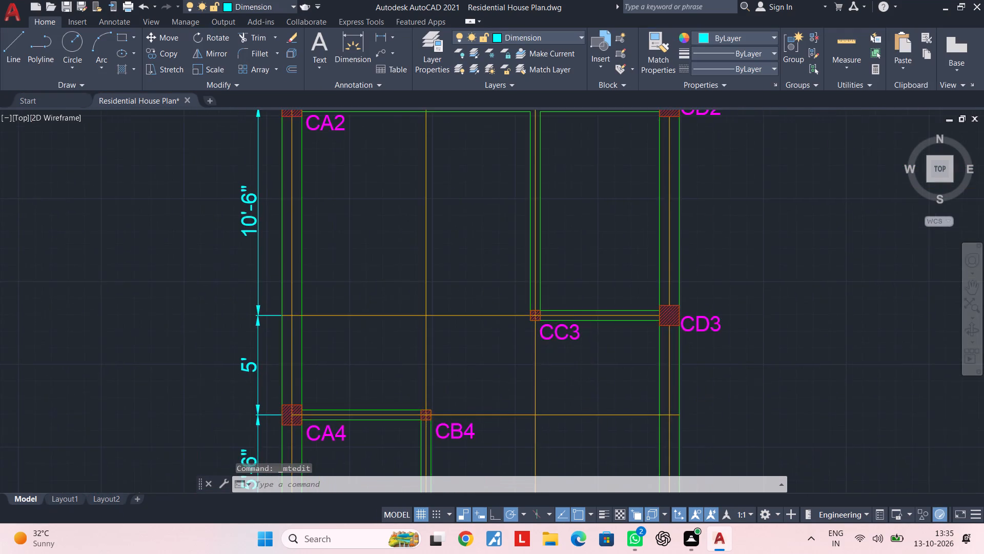
{"action": "scroll", "coordinate": [576, 292], "scroll_direction": "down", "scroll_amount": 1}
{"action": "middle_click_drag", "start_coordinate": [580, 292], "coordinate": [579, 323]}
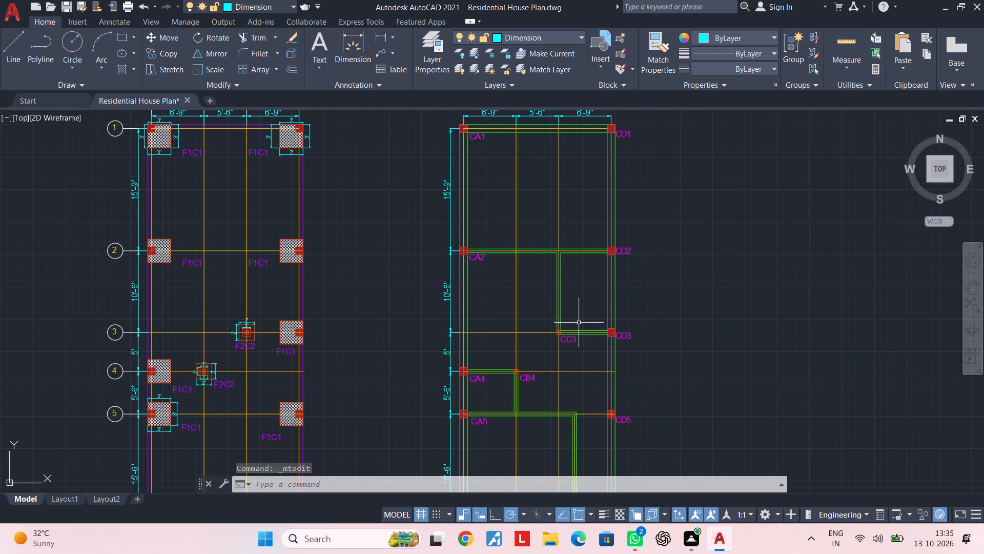
{"action": "scroll", "coordinate": [604, 318], "scroll_direction": "down", "scroll_amount": 1}
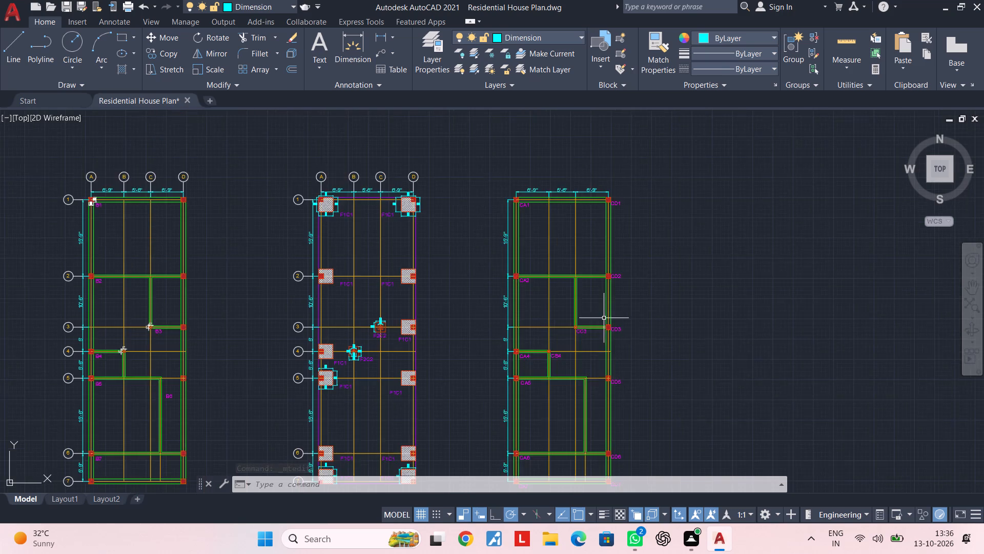
{"action": "middle_click_drag", "start_coordinate": [604, 318], "coordinate": [589, 224]}
{"action": "middle_click_drag", "start_coordinate": [583, 259], "coordinate": [571, 221]}
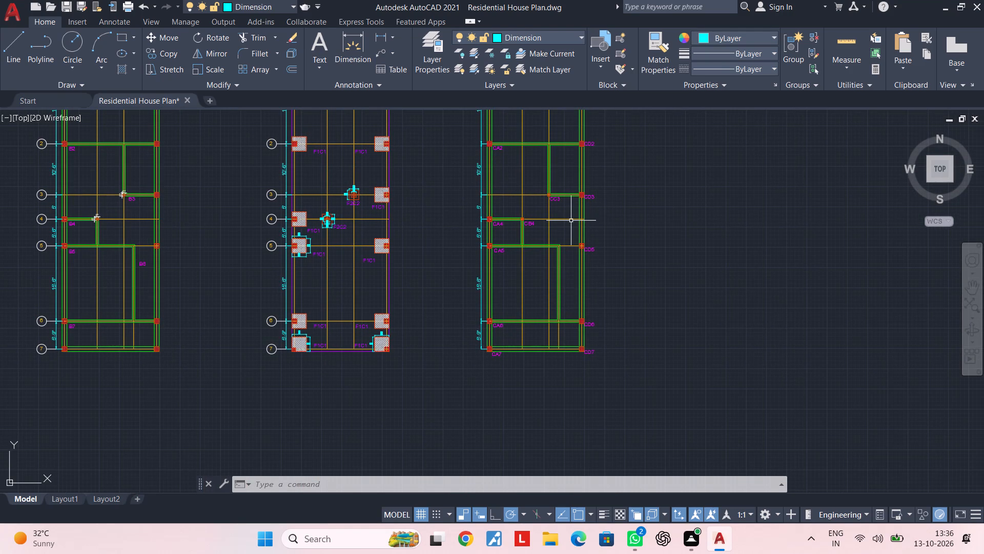
{"action": "key", "text": "ctrl+s"}
{"action": "key", "text": "ctrl+s"}
Copy the footing layout's grid bubbles A–D and 1–7 with their leader lines to the column layout, aligning the outer corners of the A1 columns.
{"action": "middle_click_drag", "start_coordinate": [523, 229], "coordinate": [523, 250]}
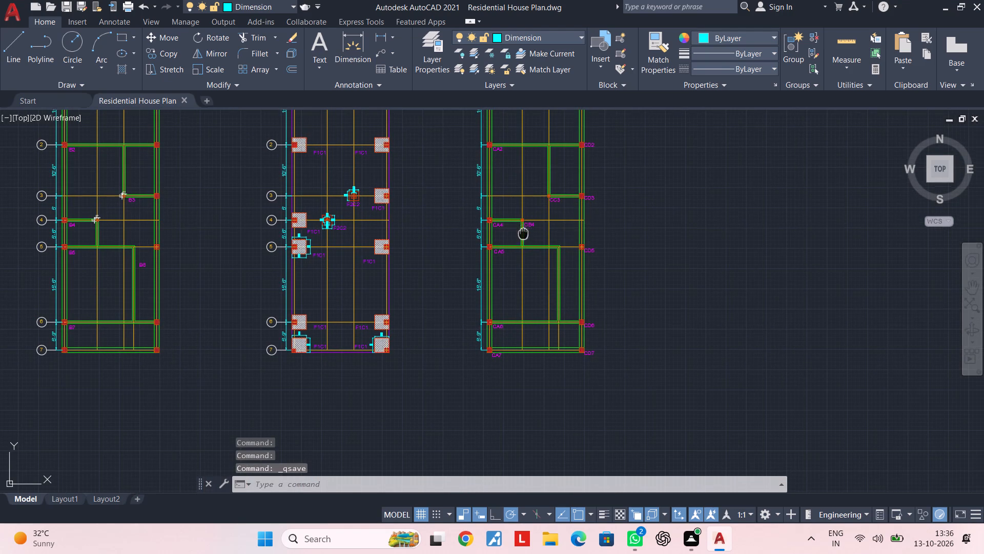
{"action": "middle_click_drag", "start_coordinate": [523, 250], "coordinate": [523, 276]}
{"action": "middle_click_drag", "start_coordinate": [502, 239], "coordinate": [521, 316]}
{"action": "scroll", "coordinate": [391, 155], "scroll_direction": "up", "scroll_amount": 3}
{"action": "left_click", "coordinate": [491, 166]}
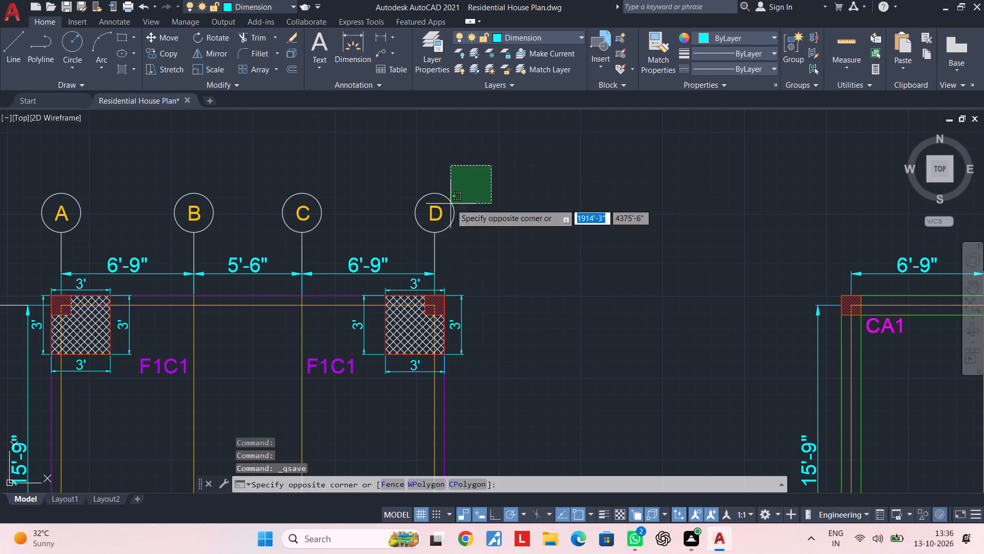
{"action": "left_click", "coordinate": [388, 227]}
{"action": "scroll", "coordinate": [455, 233], "scroll_direction": "up", "scroll_amount": 2}
{"action": "left_click_drag", "start_coordinate": [453, 242], "coordinate": [445, 242]}
{"action": "left_click", "coordinate": [237, 236]}
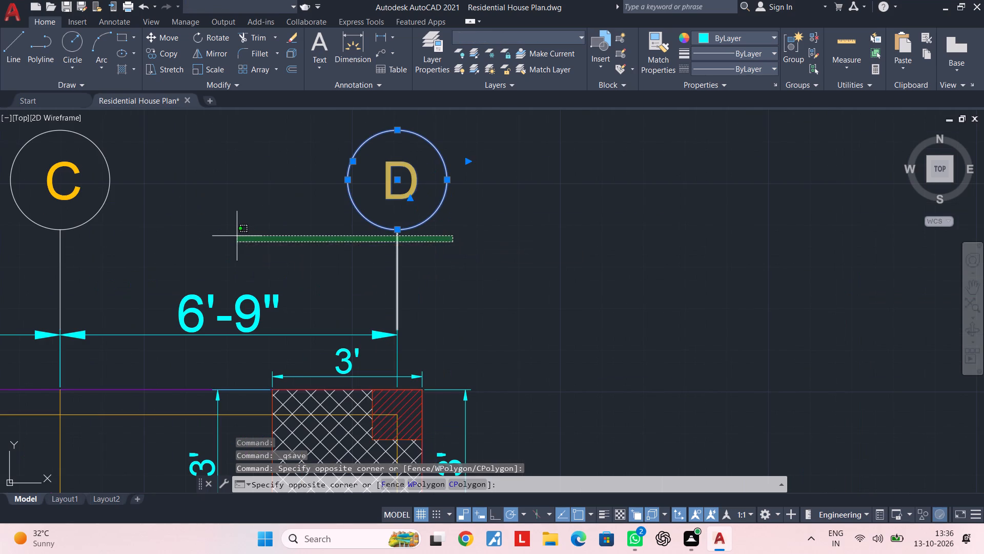
{"action": "middle_click_drag", "start_coordinate": [198, 214], "coordinate": [499, 210]}
{"action": "left_click_drag", "start_coordinate": [407, 240], "coordinate": [389, 228]}
{"action": "middle_click_drag", "start_coordinate": [125, 128], "coordinate": [557, 147]}
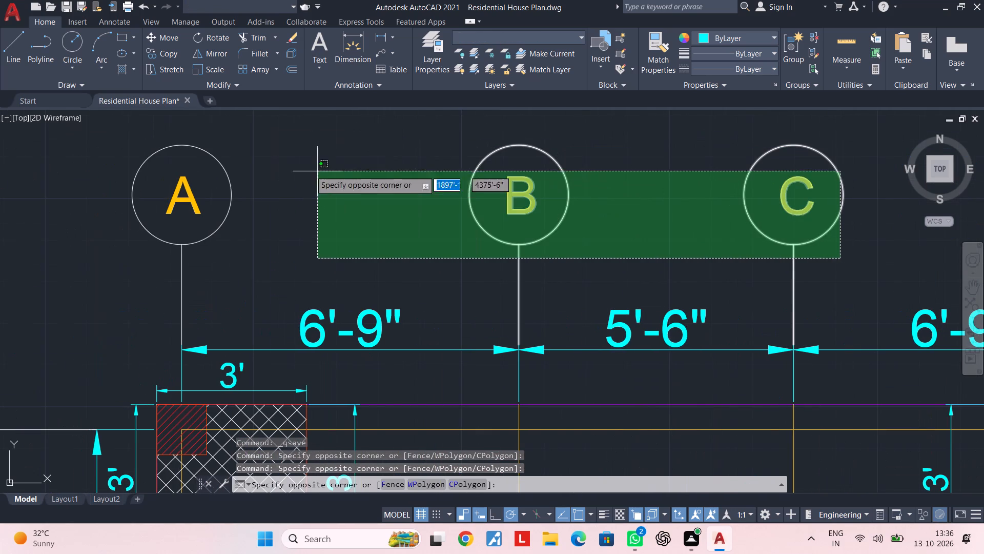
{"action": "middle_click_drag", "start_coordinate": [146, 171], "coordinate": [450, 216]}
{"action": "left_click", "coordinate": [411, 161]}
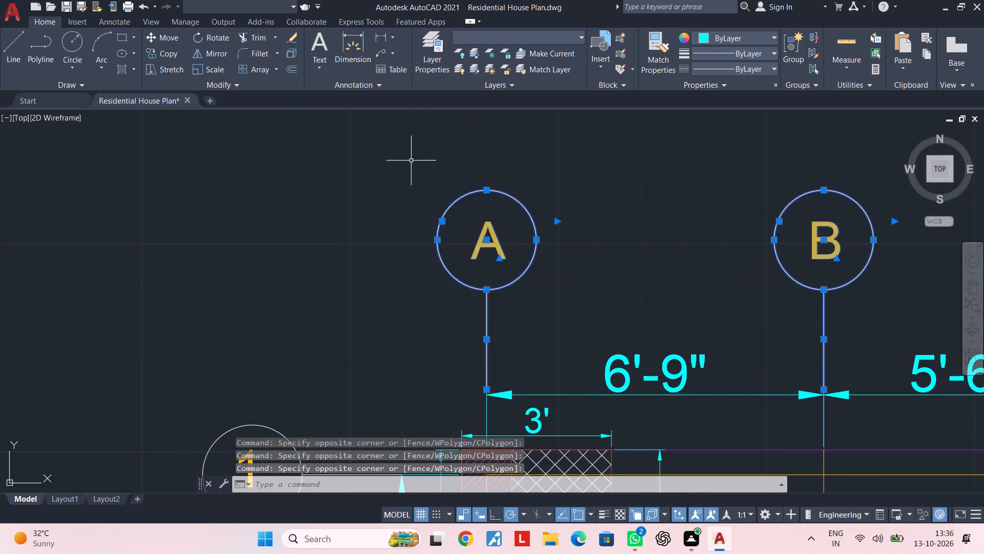
{"action": "scroll", "coordinate": [475, 191], "scroll_direction": "down", "scroll_amount": 2}
{"action": "middle_click_drag", "start_coordinate": [475, 191], "coordinate": [495, 98]}
{"action": "left_click", "coordinate": [436, 190]}
{"action": "middle_click_drag", "start_coordinate": [409, 262], "coordinate": [410, 122]}
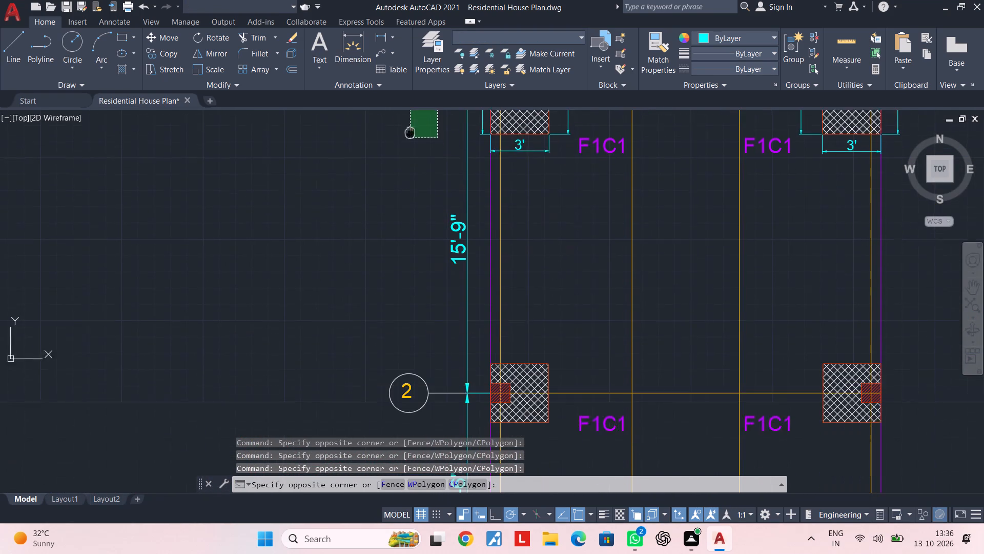
{"action": "middle_click_drag", "start_coordinate": [410, 122], "coordinate": [410, 116]}
{"action": "middle_click_drag", "start_coordinate": [375, 311], "coordinate": [379, 113]}
{"action": "scroll", "coordinate": [375, 302], "scroll_direction": "down", "scroll_amount": 1}
{"action": "middle_click_drag", "start_coordinate": [375, 302], "coordinate": [381, 156]}
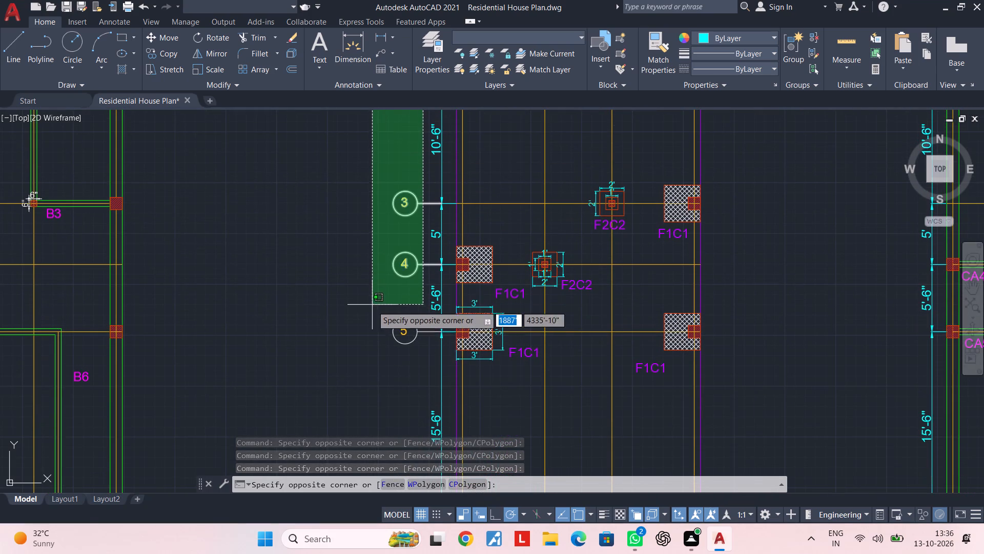
{"action": "middle_click_drag", "start_coordinate": [367, 344], "coordinate": [375, 171]}
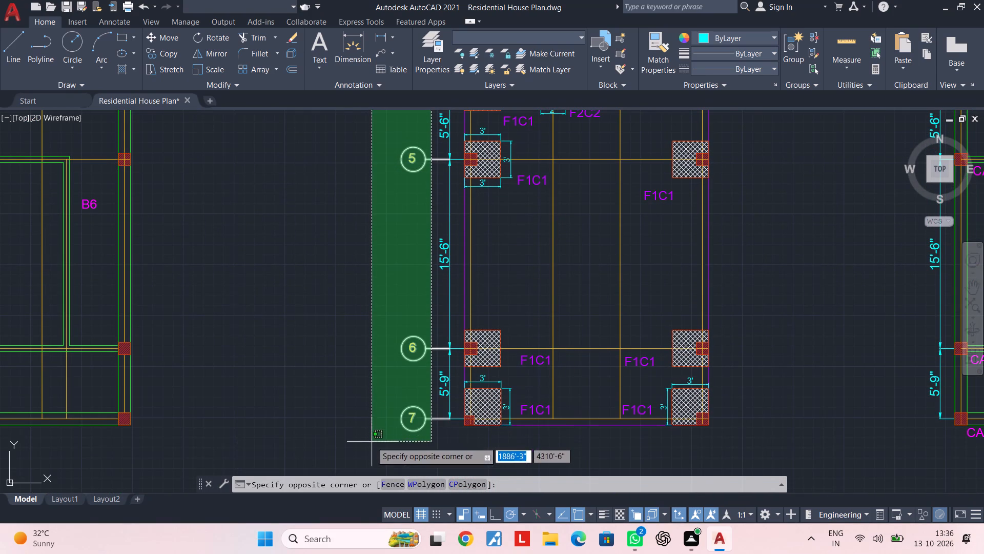
{"action": "left_click", "coordinate": [372, 442]}
{"action": "scroll", "coordinate": [369, 360], "scroll_direction": "down", "scroll_amount": 3}
{"action": "middle_click_drag", "start_coordinate": [369, 340], "coordinate": [361, 400]}
{"action": "type", "text": "CO"}
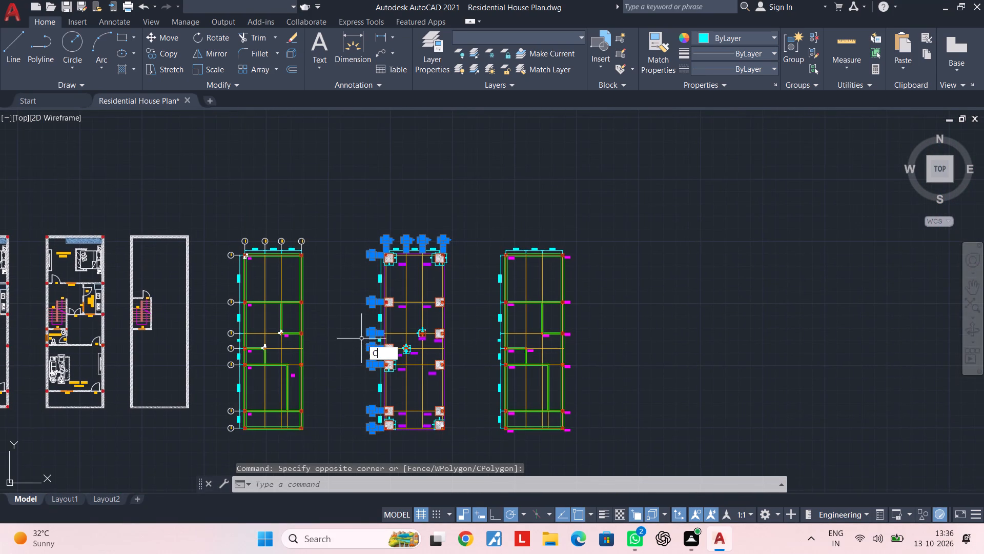
{"action": "key", "text": "space"}
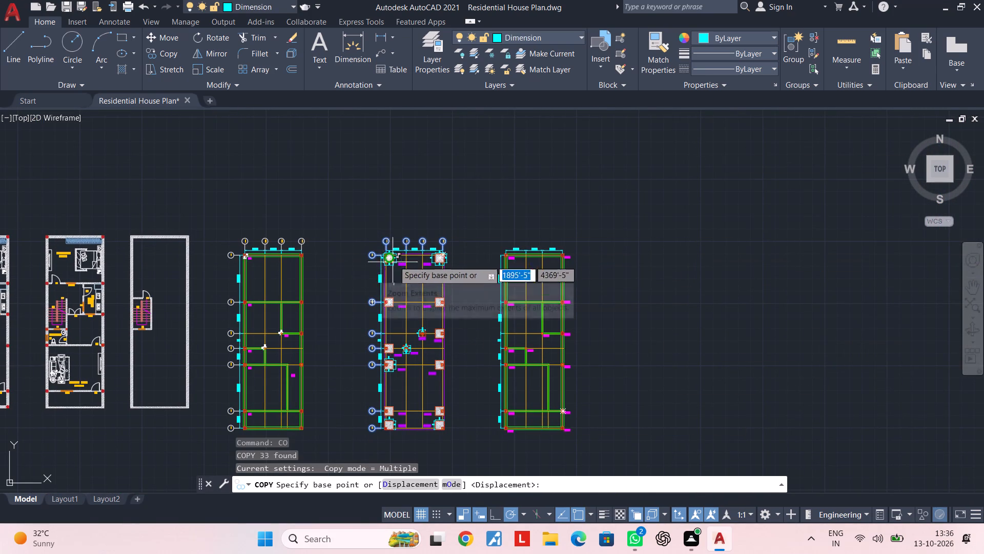
{"action": "scroll", "coordinate": [394, 258], "scroll_direction": "up", "scroll_amount": 4}
{"action": "scroll", "coordinate": [309, 231], "scroll_direction": "up", "scroll_amount": 2}
{"action": "left_click", "coordinate": [325, 227]}
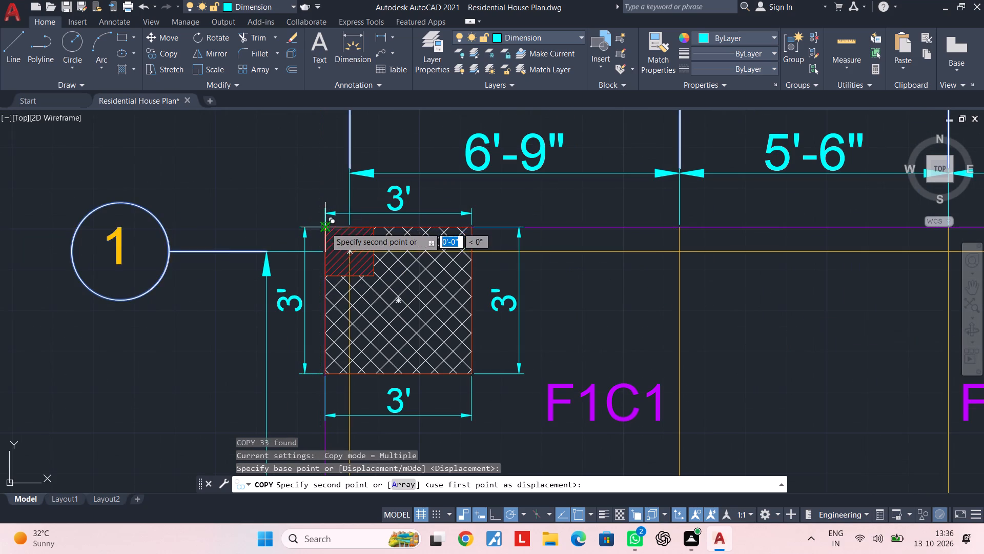
{"action": "scroll", "coordinate": [525, 231], "scroll_direction": "down", "scroll_amount": 4}
{"action": "middle_click_drag", "start_coordinate": [572, 231], "coordinate": [243, 231]}
{"action": "scroll", "coordinate": [482, 233], "scroll_direction": "up", "scroll_amount": 3}
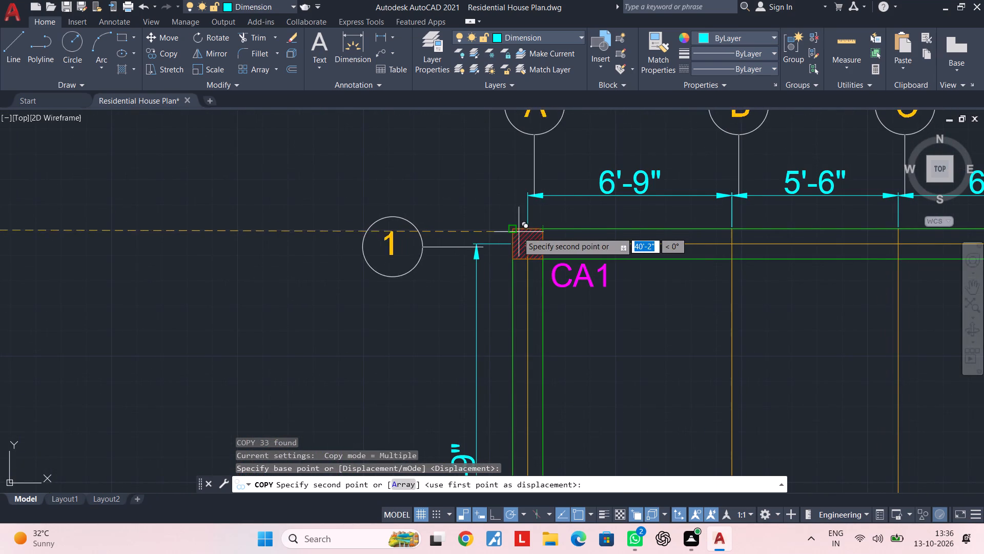
{"action": "left_click", "coordinate": [511, 232]}
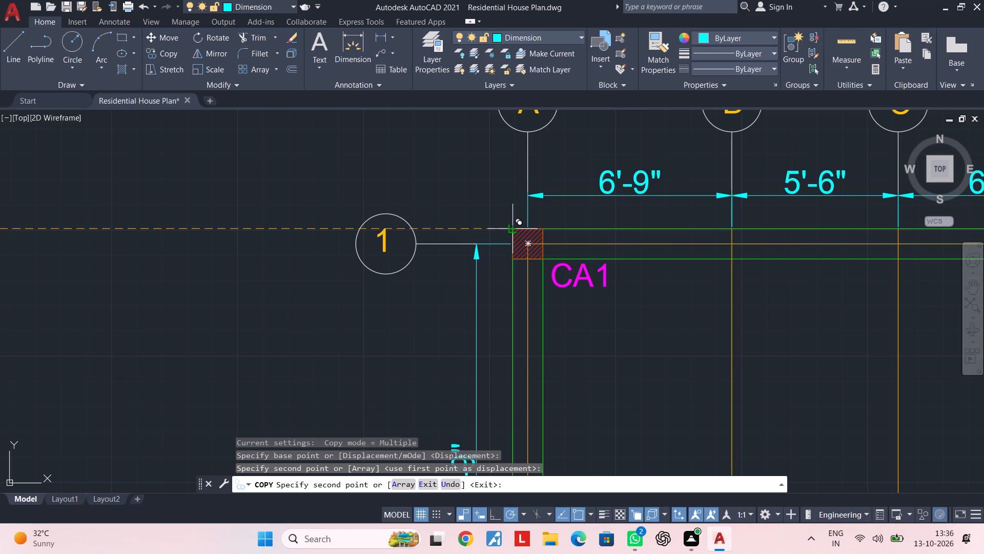
{"action": "key", "text": "Escape"}
{"action": "key", "text": "Escape"}
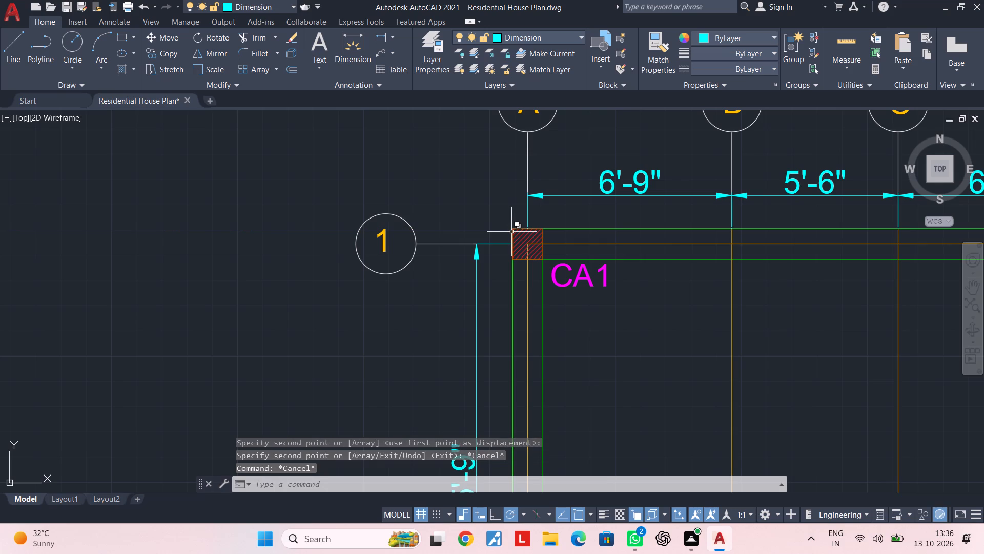
{"action": "scroll", "coordinate": [662, 235], "scroll_direction": "down", "scroll_amount": 3}
{"action": "middle_click_drag", "start_coordinate": [831, 254], "coordinate": [605, 227]}
{"action": "middle_click_drag", "start_coordinate": [551, 289], "coordinate": [549, 239]}
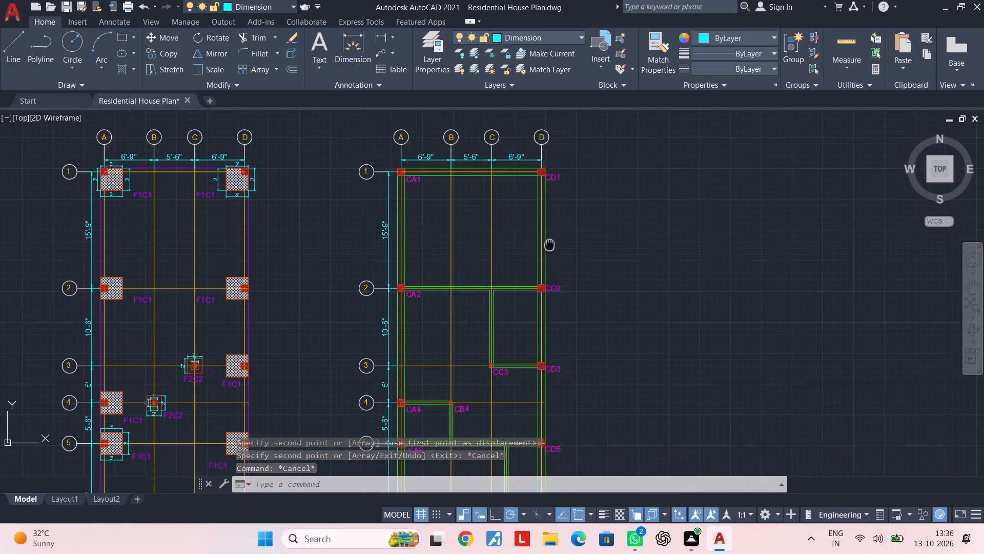
Save the drawing with the grid bubbles added to the column layout.
{"action": "middle_click_drag", "start_coordinate": [549, 239], "coordinate": [549, 219]}
{"action": "middle_click_drag", "start_coordinate": [516, 234], "coordinate": [544, 229]}
{"action": "middle_click_drag", "start_coordinate": [542, 269], "coordinate": [546, 211]}
{"action": "middle_click_drag", "start_coordinate": [550, 286], "coordinate": [557, 187]}
{"action": "scroll", "coordinate": [539, 231], "scroll_direction": "down", "scroll_amount": 1}
{"action": "middle_click_drag", "start_coordinate": [539, 231], "coordinate": [534, 240]}
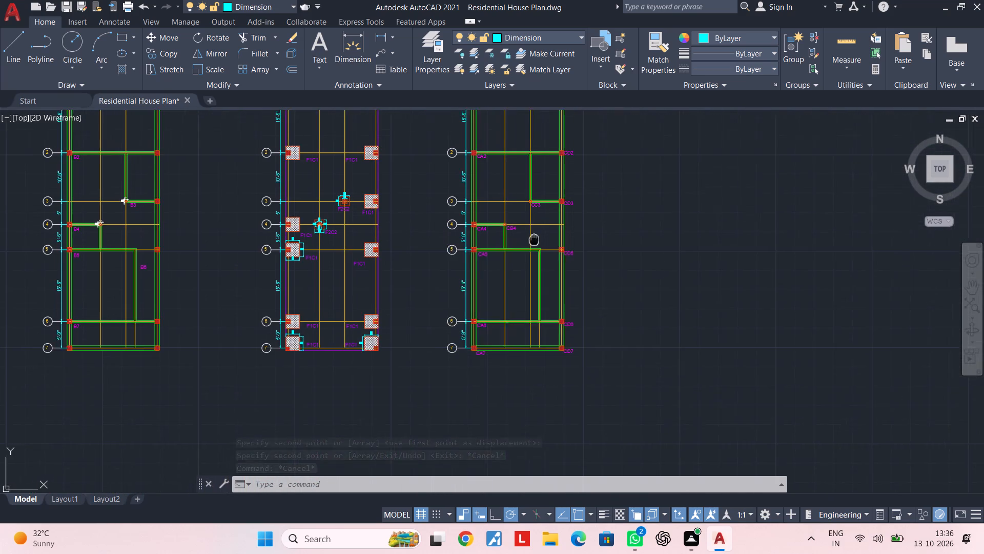
{"action": "middle_click_drag", "start_coordinate": [534, 240], "coordinate": [515, 273]}
{"action": "key", "text": "ctrl+s"}
{"action": "key", "text": "ctrl+s"}
{"action": "key", "text": "ctrl+s"}
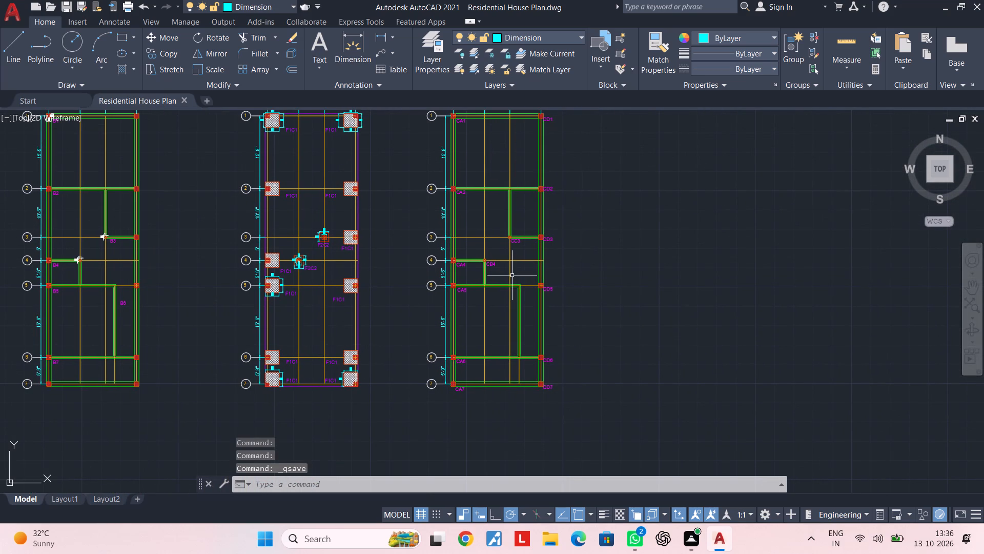
{"action": "key", "text": "ctrl+s"}
Add linear dimensions along the top and right sides of the CA1 column in the column layout.
{"action": "middle_click_drag", "start_coordinate": [504, 283], "coordinate": [588, 267]}
{"action": "middle_click_drag", "start_coordinate": [537, 280], "coordinate": [559, 262]}
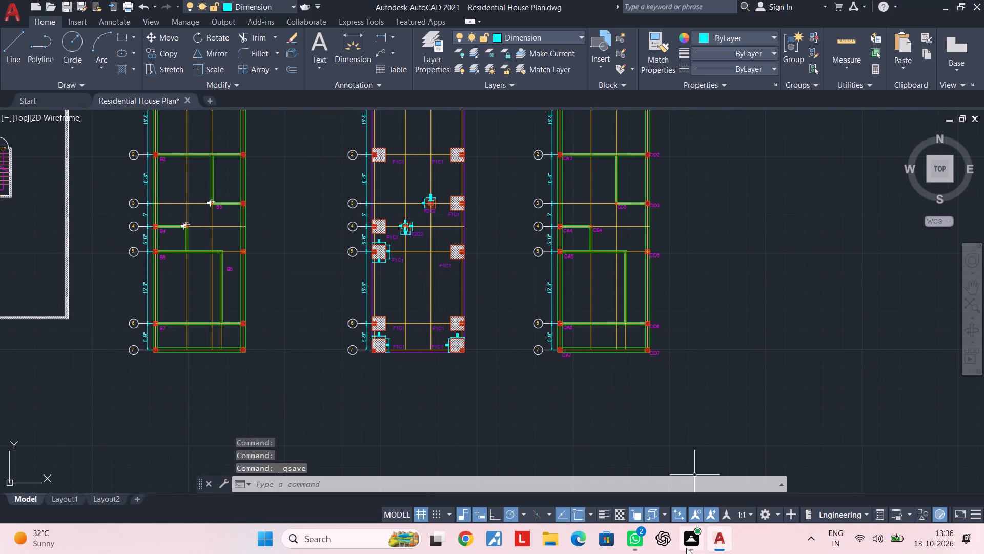
{"action": "key", "text": "Escape"}
{"action": "key", "text": "Escape"}
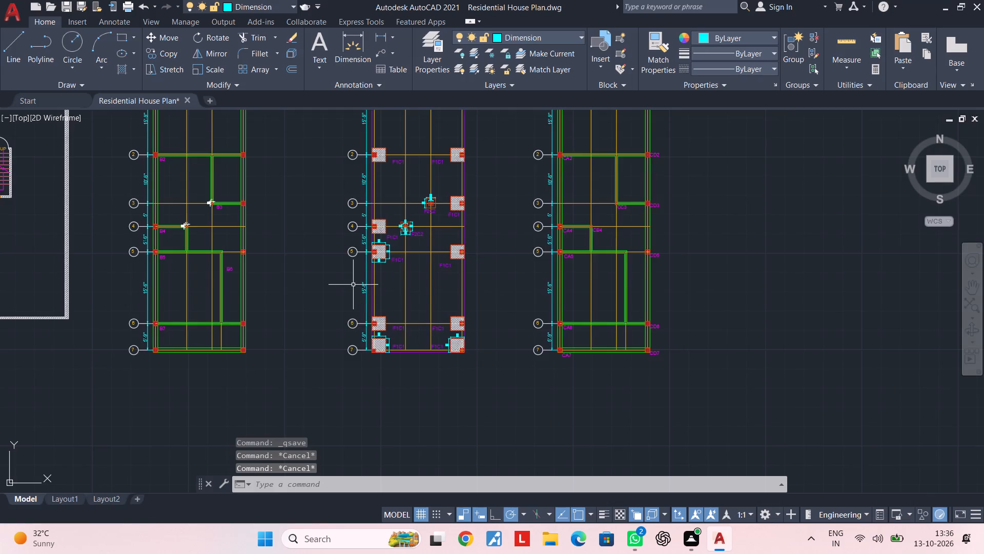
{"action": "middle_click_drag", "start_coordinate": [353, 285], "coordinate": [470, 361]}
{"action": "scroll", "coordinate": [358, 291], "scroll_direction": "down", "scroll_amount": 1}
{"action": "middle_click_drag", "start_coordinate": [427, 363], "coordinate": [495, 352]}
{"action": "middle_click_drag", "start_coordinate": [785, 292], "coordinate": [643, 324]}
{"action": "scroll", "coordinate": [584, 254], "scroll_direction": "up", "scroll_amount": 4}
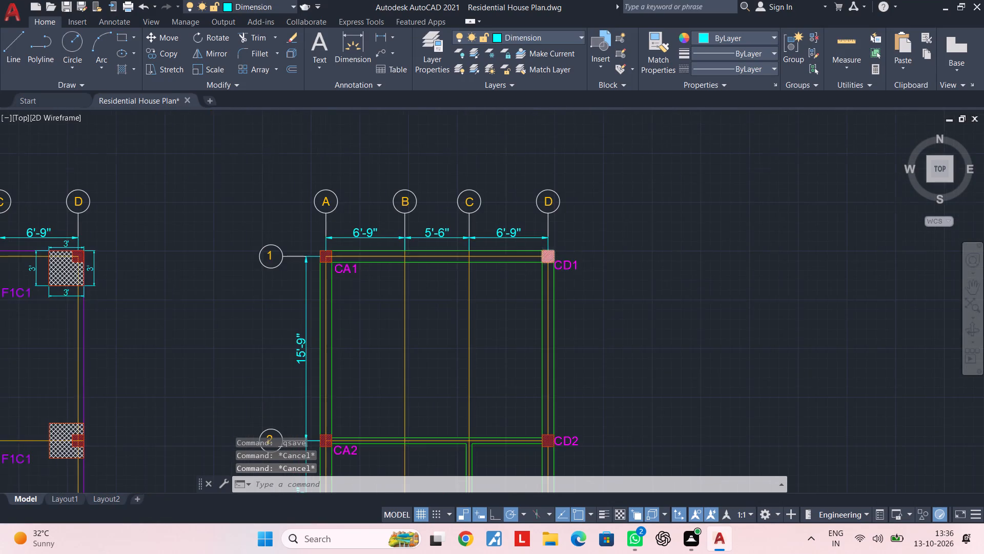
{"action": "scroll", "coordinate": [545, 259], "scroll_direction": "up", "scroll_amount": 1}
{"action": "middle_click_drag", "start_coordinate": [494, 283], "coordinate": [562, 264]}
{"action": "key", "text": "Escape"}
{"action": "key", "text": "Escape"}
{"action": "key", "text": "Escape"}
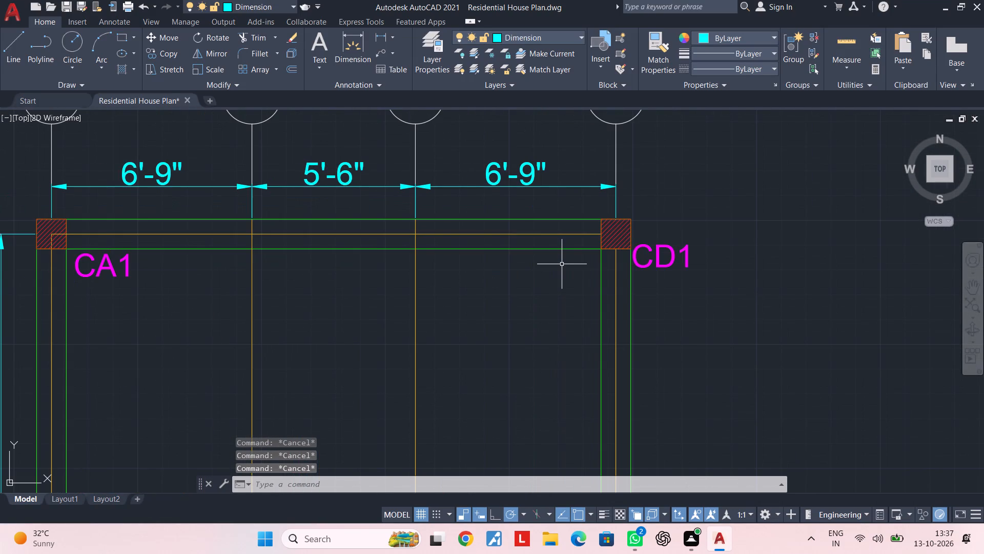
{"action": "scroll", "coordinate": [571, 269], "scroll_direction": "down", "scroll_amount": 1}
{"action": "middle_click_drag", "start_coordinate": [568, 274], "coordinate": [633, 270]}
{"action": "key", "text": "Escape"}
{"action": "key", "text": "Escape"}
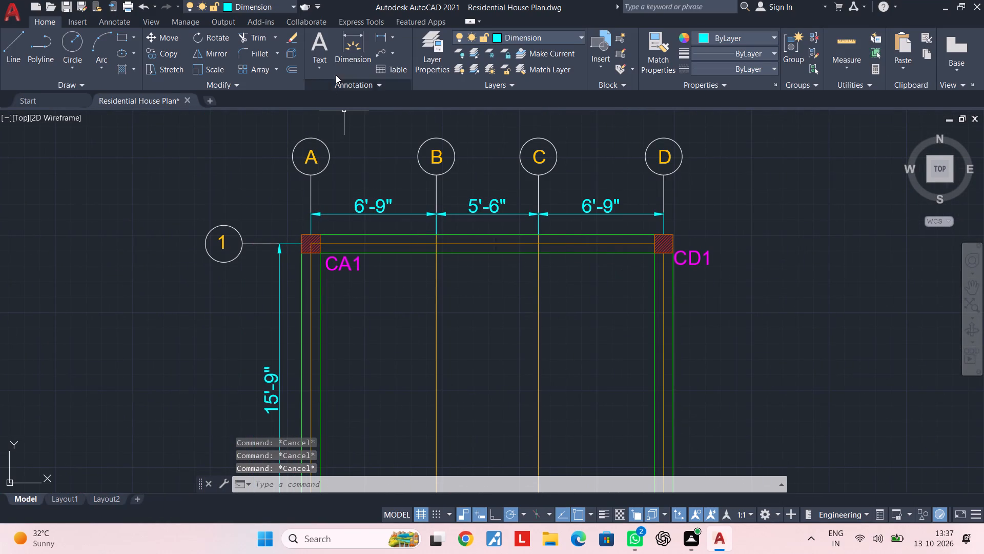
{"action": "left_click", "coordinate": [380, 34]}
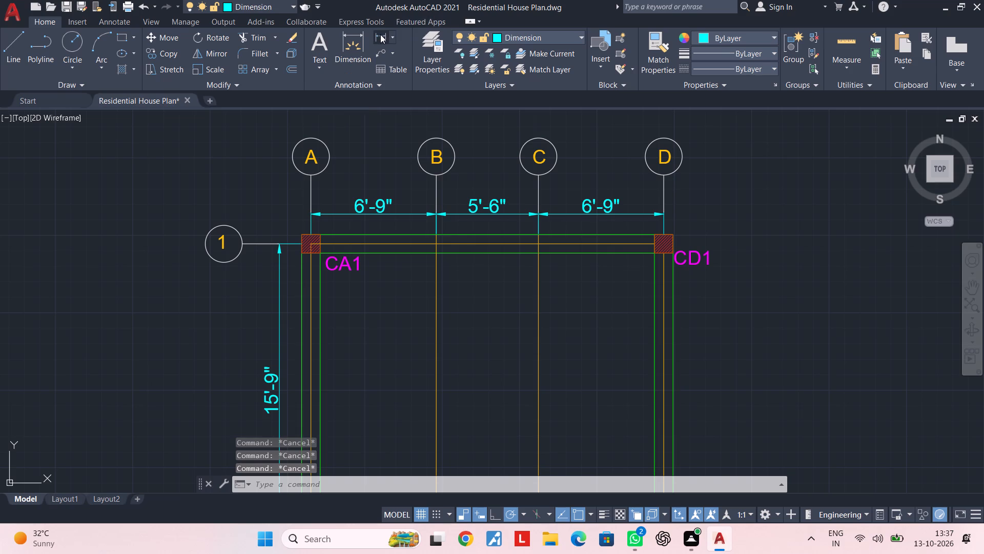
{"action": "scroll", "coordinate": [324, 240], "scroll_direction": "up", "scroll_amount": 3}
{"action": "left_click", "coordinate": [224, 219]}
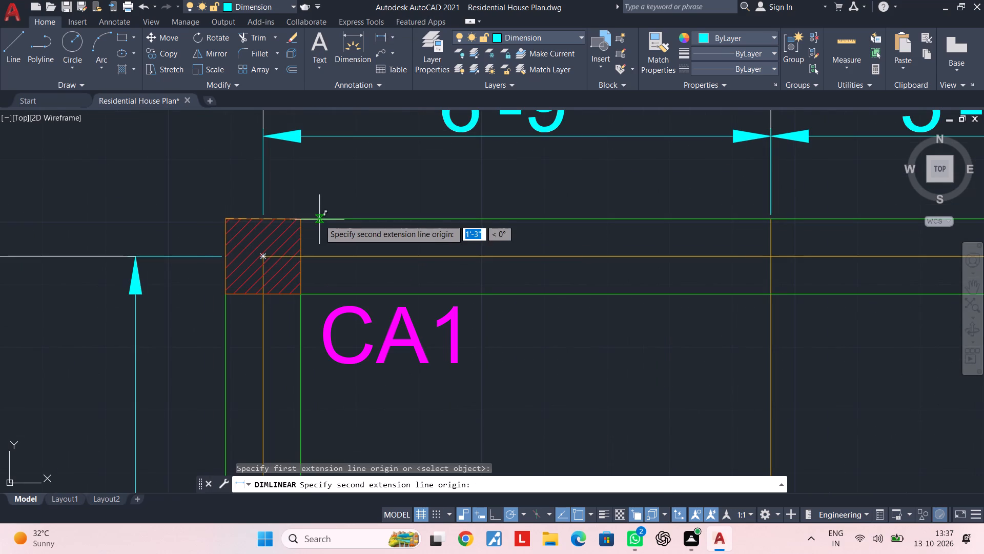
{"action": "left_click", "coordinate": [302, 220]}
{"action": "left_click", "coordinate": [306, 203]}
{"action": "key", "text": "space"}
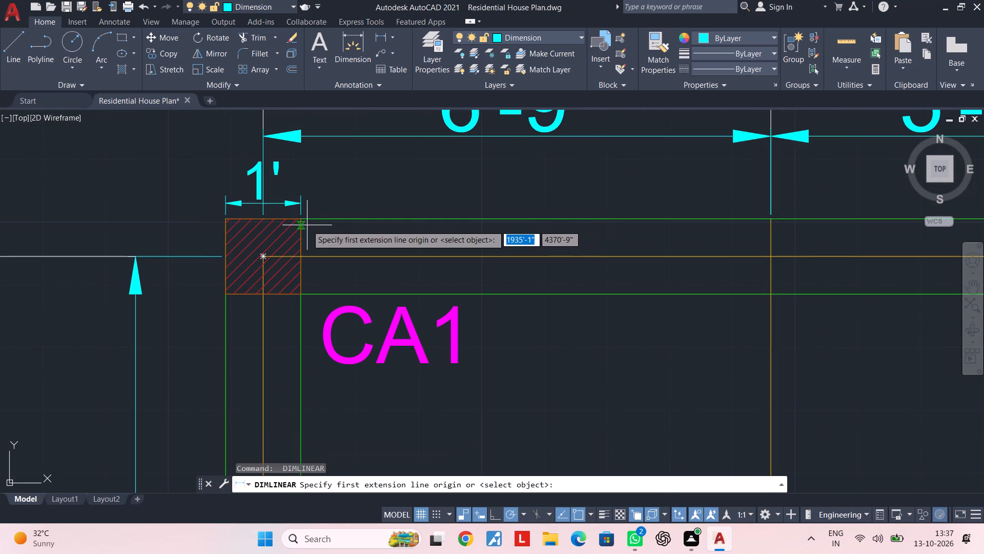
{"action": "left_click", "coordinate": [299, 219]}
{"action": "left_click", "coordinate": [298, 296]}
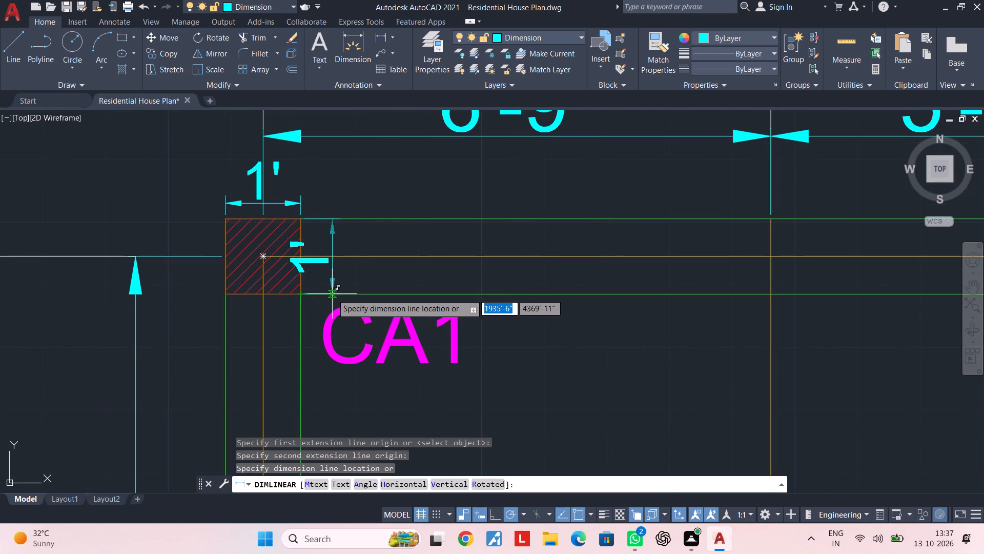
{"action": "left_click", "coordinate": [347, 294]}
Add linear dimensions along the bottom and left sides of the CA1 column.
{"action": "middle_click_drag", "start_coordinate": [253, 314], "coordinate": [284, 298]}
{"action": "key", "text": "space"}
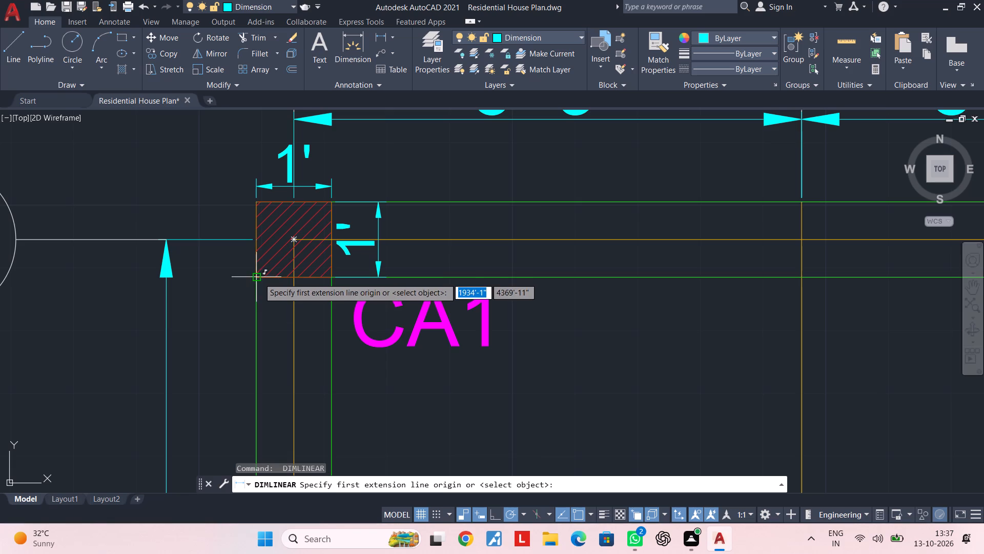
{"action": "left_click", "coordinate": [259, 278]}
{"action": "left_click", "coordinate": [332, 278]}
{"action": "left_click", "coordinate": [326, 327]}
{"action": "key", "text": "space"}
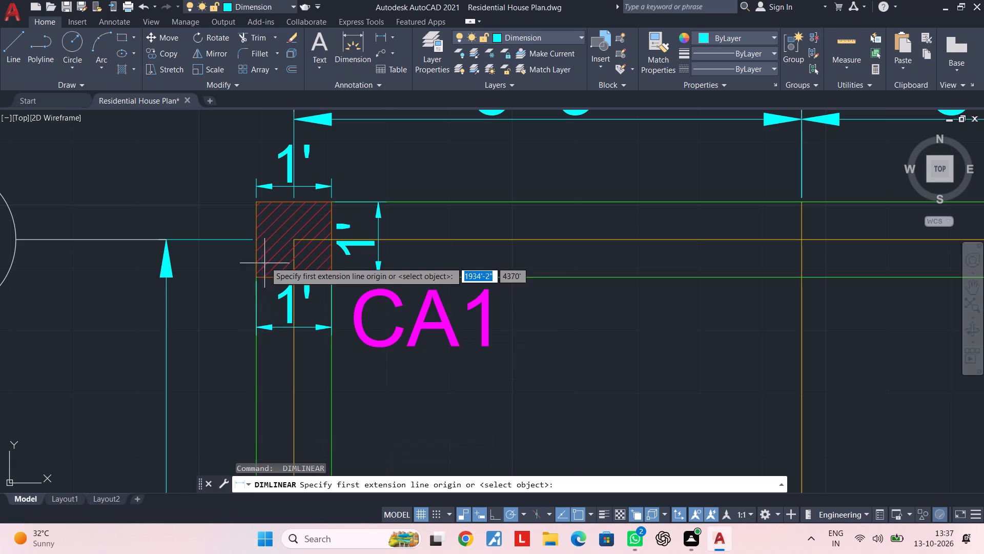
{"action": "left_click", "coordinate": [258, 200]}
{"action": "left_click", "coordinate": [255, 279]}
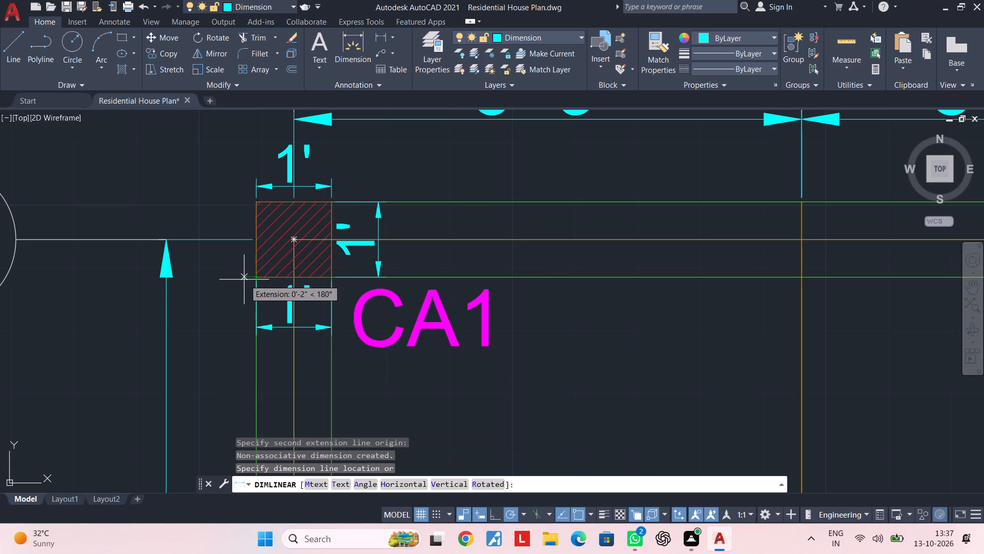
{"action": "left_click", "coordinate": [237, 281]}
{"action": "scroll", "coordinate": [423, 305], "scroll_direction": "down", "scroll_amount": 3}
{"action": "middle_click_drag", "start_coordinate": [439, 304], "coordinate": [378, 271]}
{"action": "key", "text": "Escape"}
Add linear dimensions along the top and right sides of the small CC3 column.
{"action": "middle_click_drag", "start_coordinate": [471, 298], "coordinate": [382, 276]}
{"action": "middle_click_drag", "start_coordinate": [569, 254], "coordinate": [525, 212]}
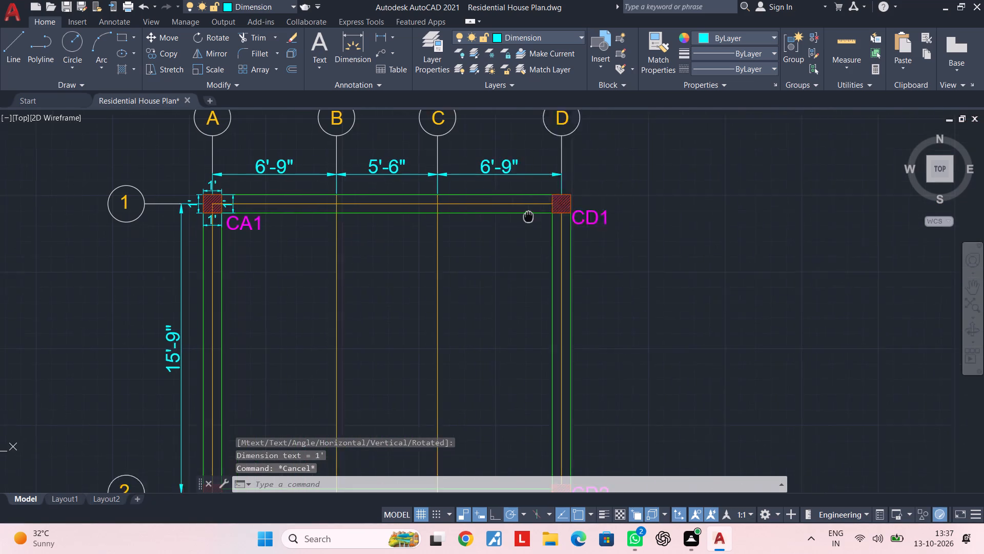
{"action": "middle_click_drag", "start_coordinate": [525, 212], "coordinate": [519, 192]}
{"action": "middle_click_drag", "start_coordinate": [317, 354], "coordinate": [523, 229]}
{"action": "middle_click_drag", "start_coordinate": [502, 320], "coordinate": [464, 208]}
{"action": "middle_click_drag", "start_coordinate": [654, 309], "coordinate": [557, 208]}
{"action": "scroll", "coordinate": [465, 296], "scroll_direction": "up", "scroll_amount": 1}
{"action": "middle_click_drag", "start_coordinate": [563, 367], "coordinate": [533, 333]}
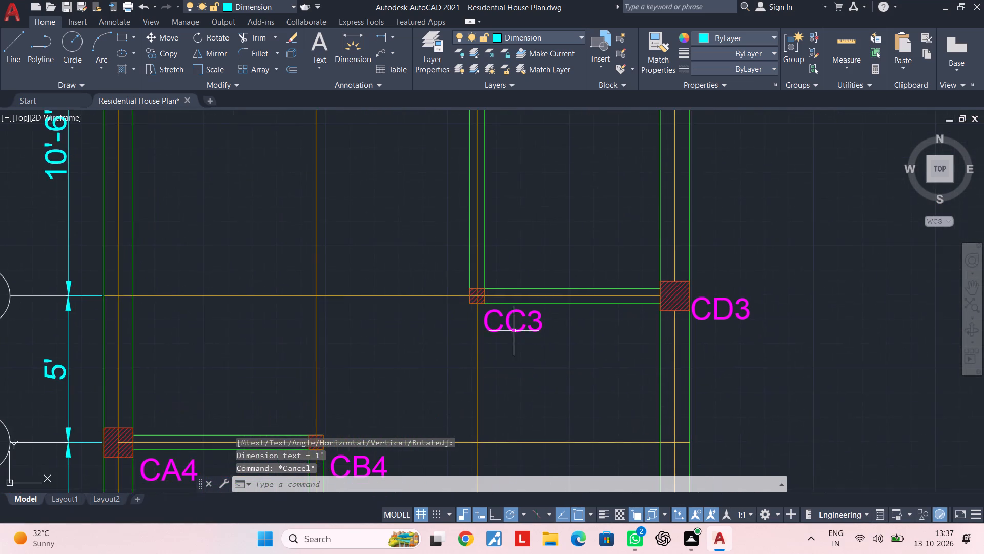
{"action": "key", "text": "space"}
{"action": "scroll", "coordinate": [444, 278], "scroll_direction": "up", "scroll_amount": 3}
{"action": "left_click", "coordinate": [535, 323]}
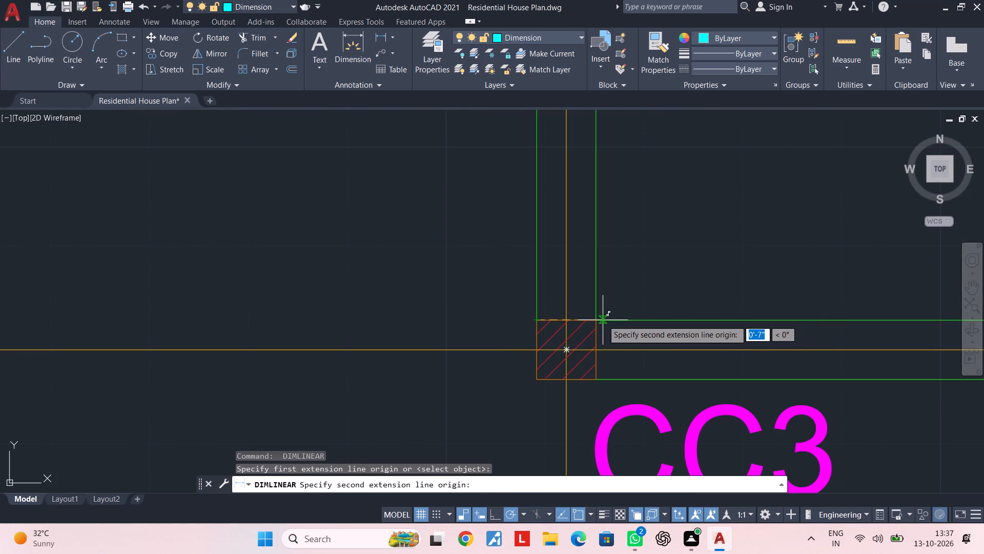
{"action": "left_click", "coordinate": [600, 319]}
{"action": "left_click", "coordinate": [585, 281]}
{"action": "middle_click_drag", "start_coordinate": [579, 371], "coordinate": [537, 328]}
{"action": "key", "text": "space"}
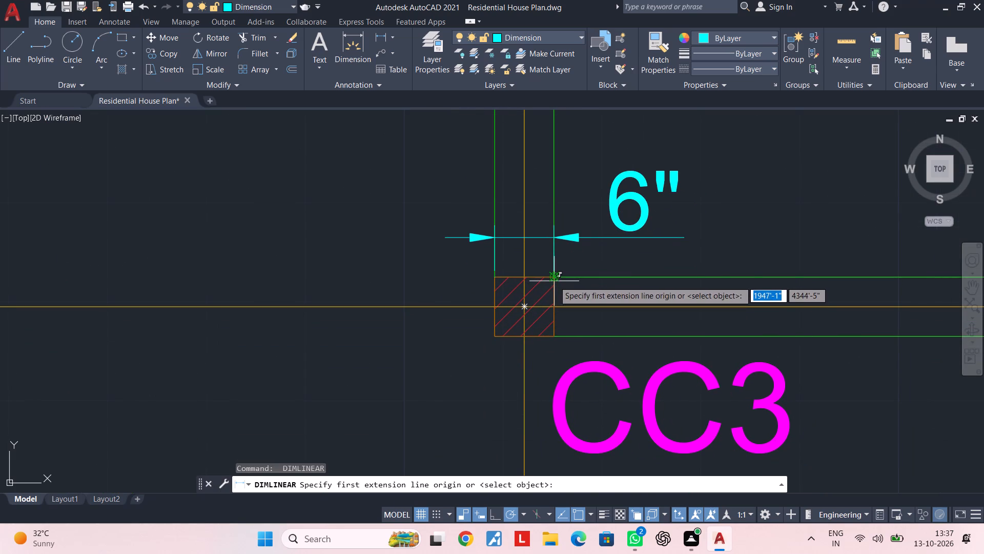
{"action": "left_click", "coordinate": [554, 281]}
{"action": "left_click", "coordinate": [552, 343]}
{"action": "left_click", "coordinate": [614, 334]}
Add linear dimensions along the bottom and left sides of the small CC3 column.
{"action": "key", "text": "space"}
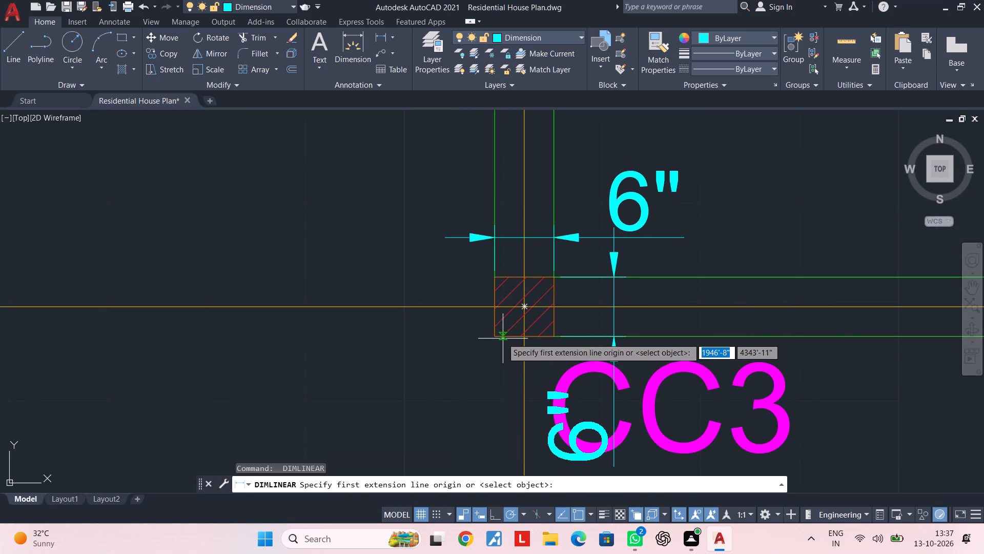
{"action": "left_click", "coordinate": [497, 337]}
{"action": "left_click", "coordinate": [553, 338]}
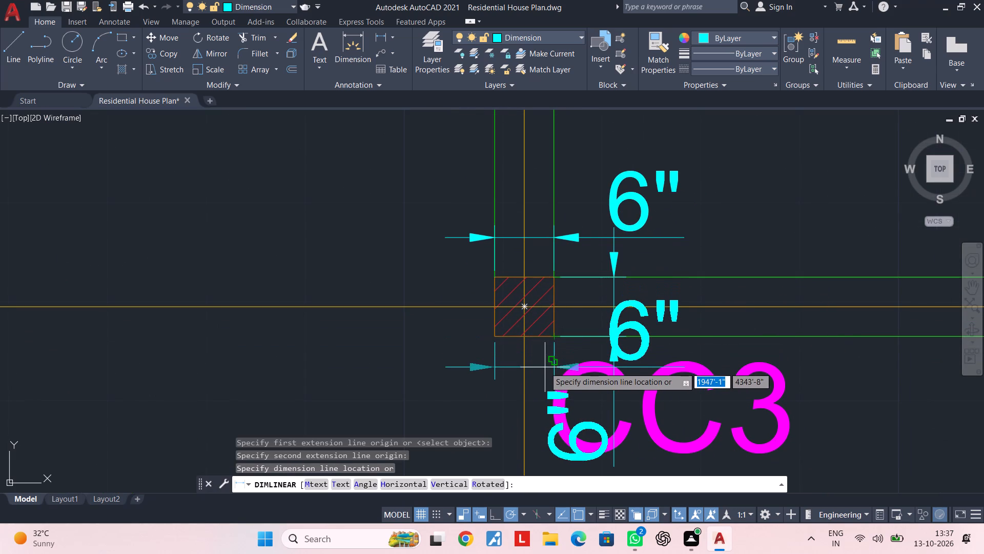
{"action": "left_click", "coordinate": [545, 367]}
{"action": "left_click", "coordinate": [493, 272]}
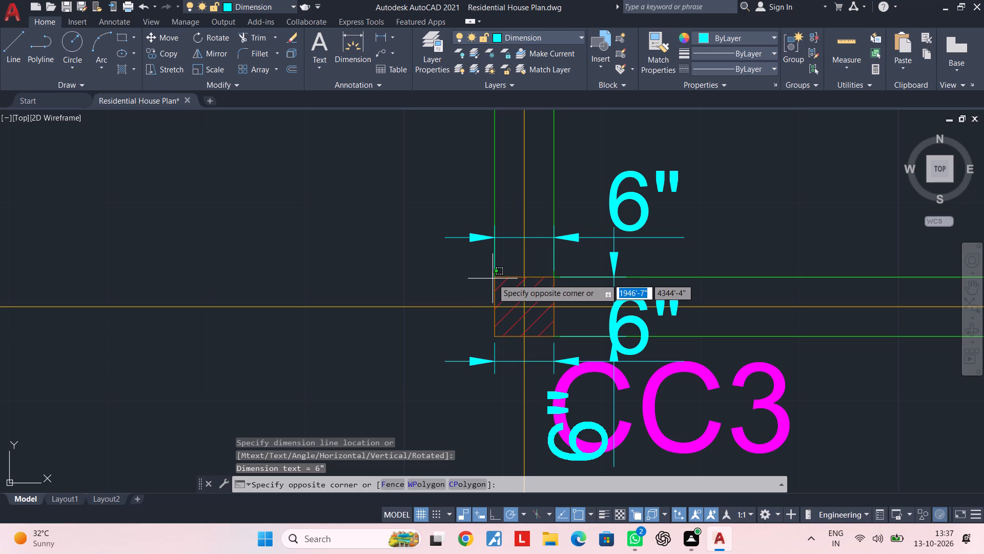
{"action": "key", "text": "Escape"}
{"action": "key", "text": "Escape"}
{"action": "key", "text": "Escape"}
{"action": "key", "text": "Escape"}
{"action": "key", "text": "space"}
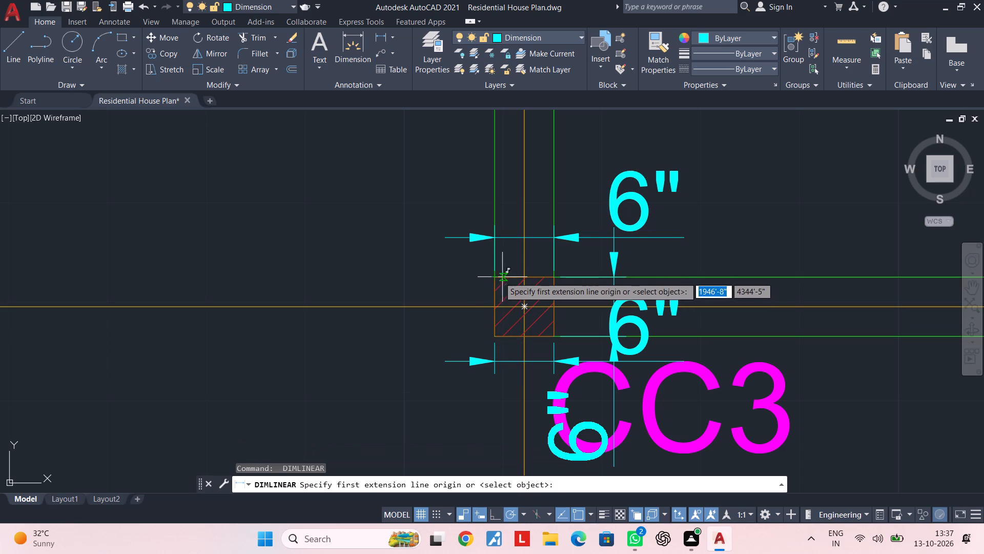
{"action": "left_click", "coordinate": [495, 277]}
{"action": "left_click", "coordinate": [494, 338]}
{"action": "left_click", "coordinate": [471, 335]}
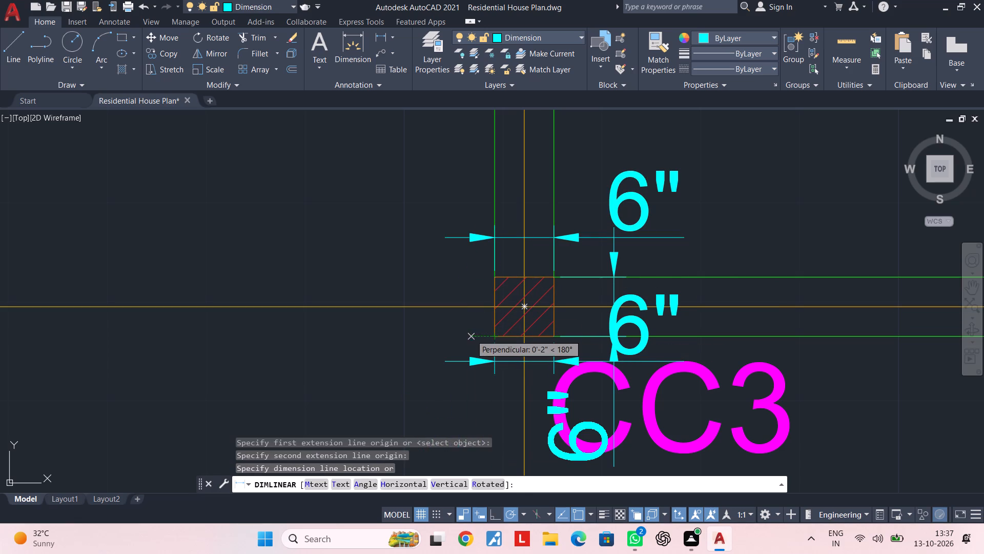
{"action": "key", "text": "Escape"}
{"action": "key", "text": "Escape"}
Move the text of the CC3 column's left and right vertical dimensions to the middle of their dimension lines.
{"action": "left_click", "coordinate": [455, 430]}
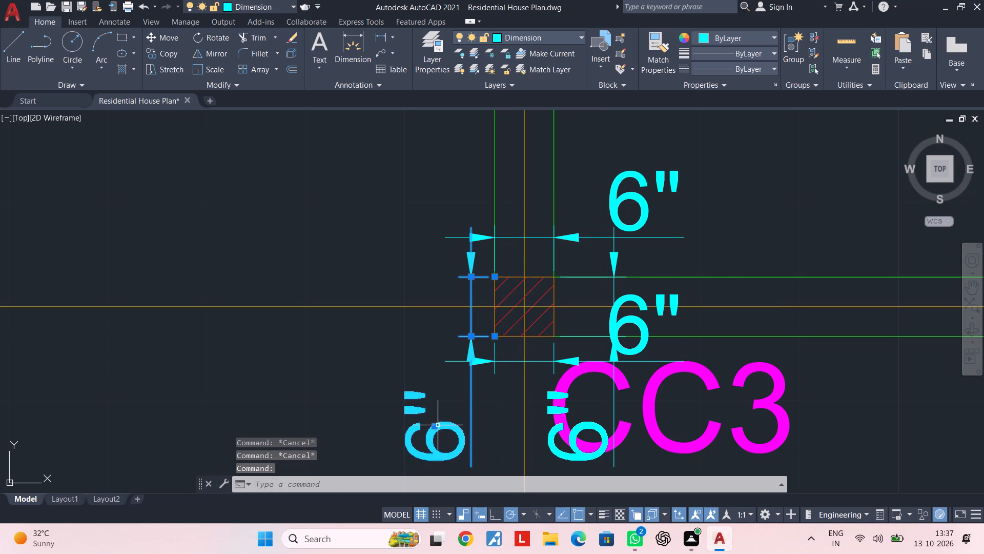
{"action": "left_click", "coordinate": [437, 427]}
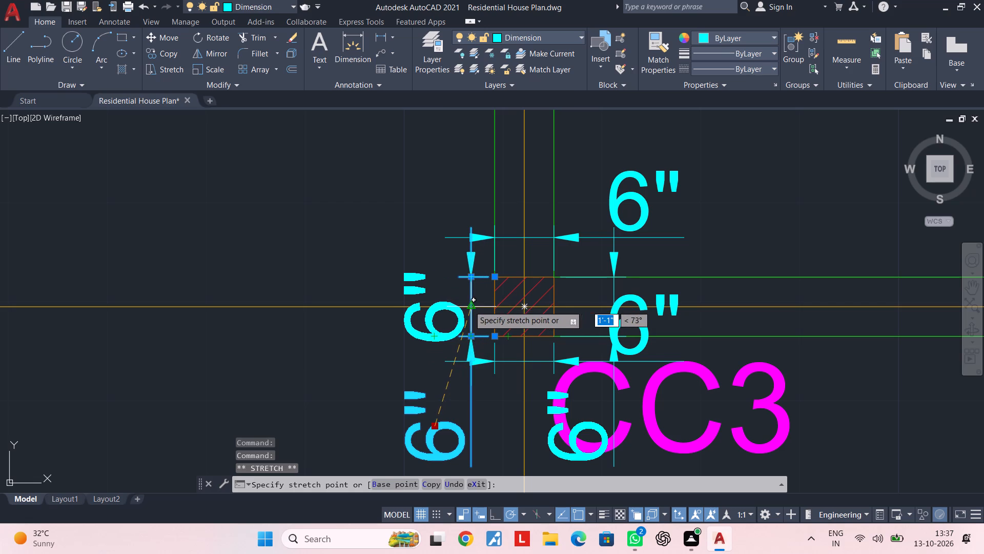
{"action": "left_click", "coordinate": [469, 306]}
{"action": "middle_click_drag", "start_coordinate": [483, 309], "coordinate": [401, 311]}
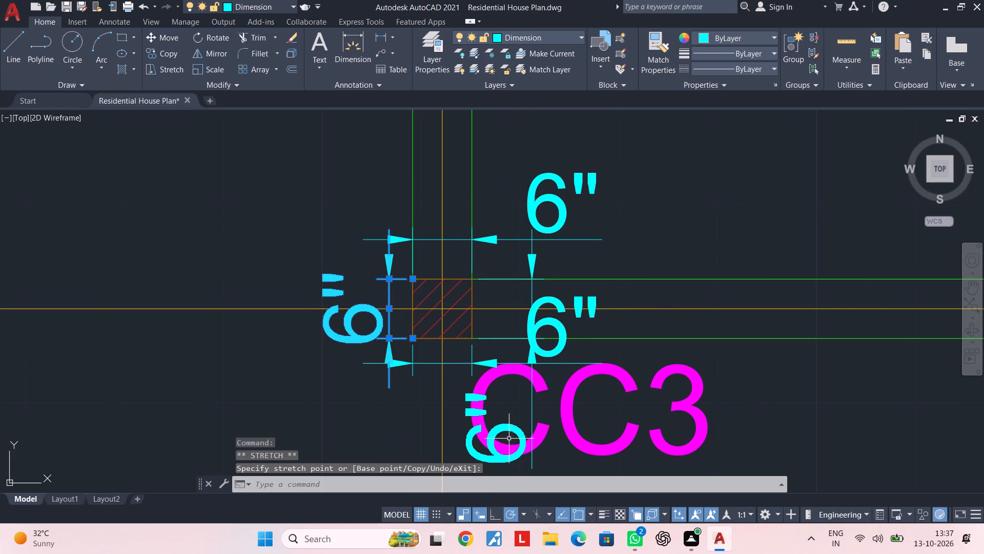
{"action": "left_click", "coordinate": [484, 456]}
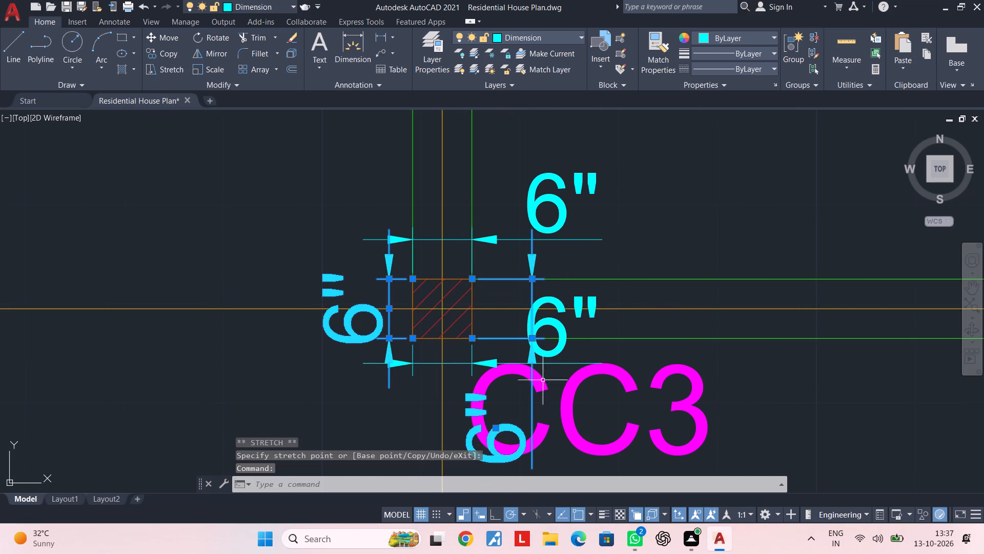
{"action": "left_click", "coordinate": [497, 429]}
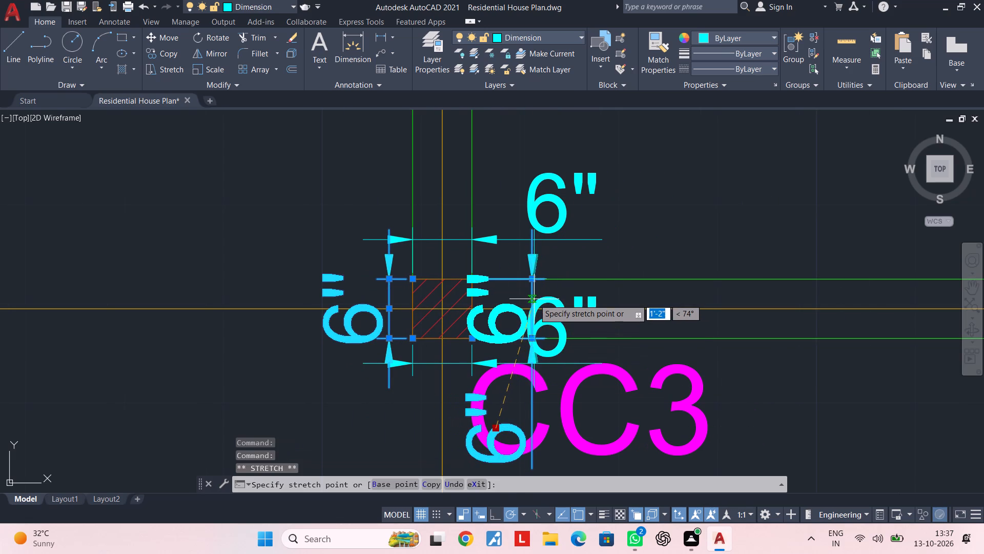
{"action": "left_click", "coordinate": [530, 307]}
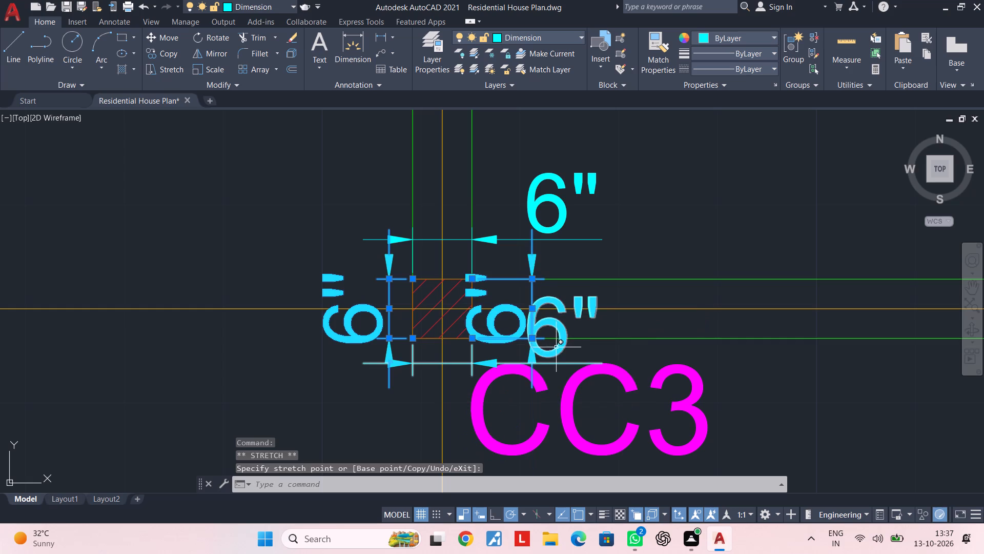
Move the text of the horizontal dimension below the CC3 column to the middle of the column's width.
{"action": "left_click", "coordinate": [557, 350]}
{"action": "left_click", "coordinate": [564, 325]}
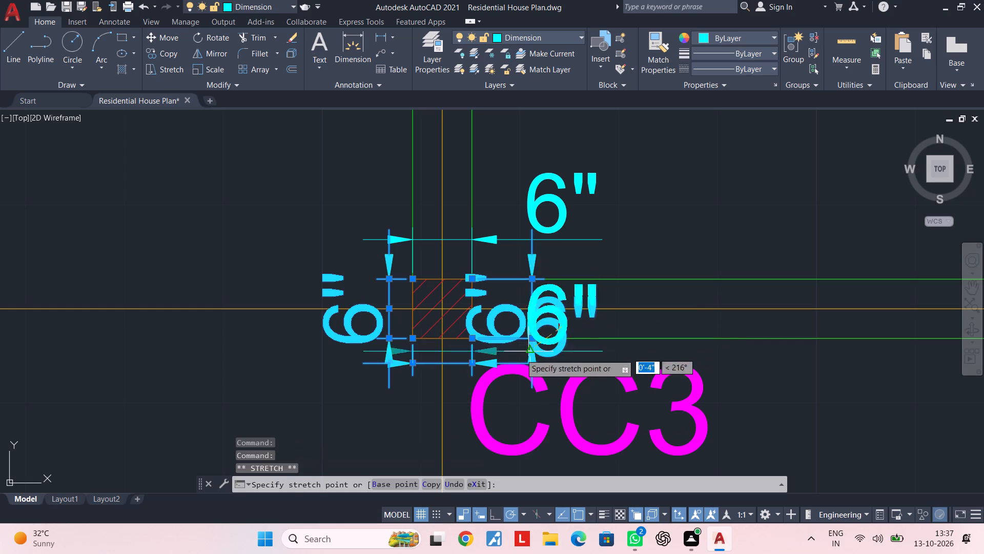
{"action": "left_click", "coordinate": [439, 364]}
{"action": "middle_click_drag", "start_coordinate": [531, 337], "coordinate": [528, 351]}
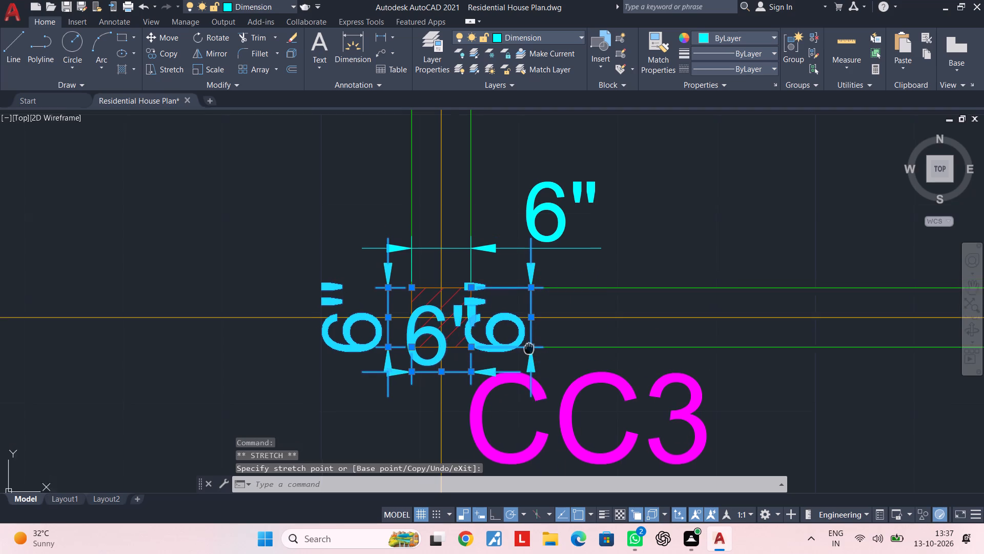
{"action": "middle_click_drag", "start_coordinate": [528, 351], "coordinate": [517, 376]}
{"action": "key", "text": "Escape"}
Reposition the upper horizontal dimension of the CC3 column so its line and centred text sit at the column's top edge.
{"action": "left_click", "coordinate": [547, 255]}
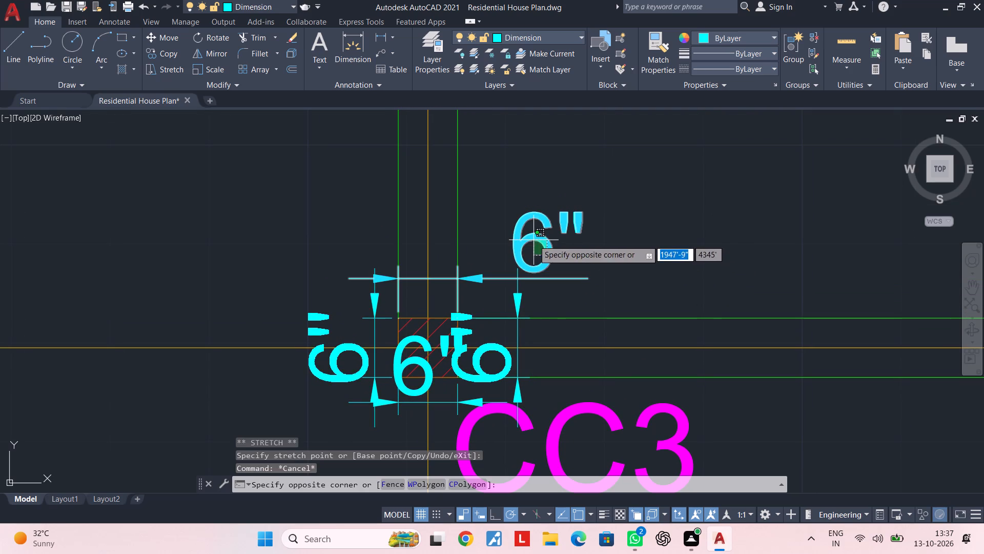
{"action": "left_click", "coordinate": [534, 240]}
{"action": "left_click", "coordinate": [548, 242]}
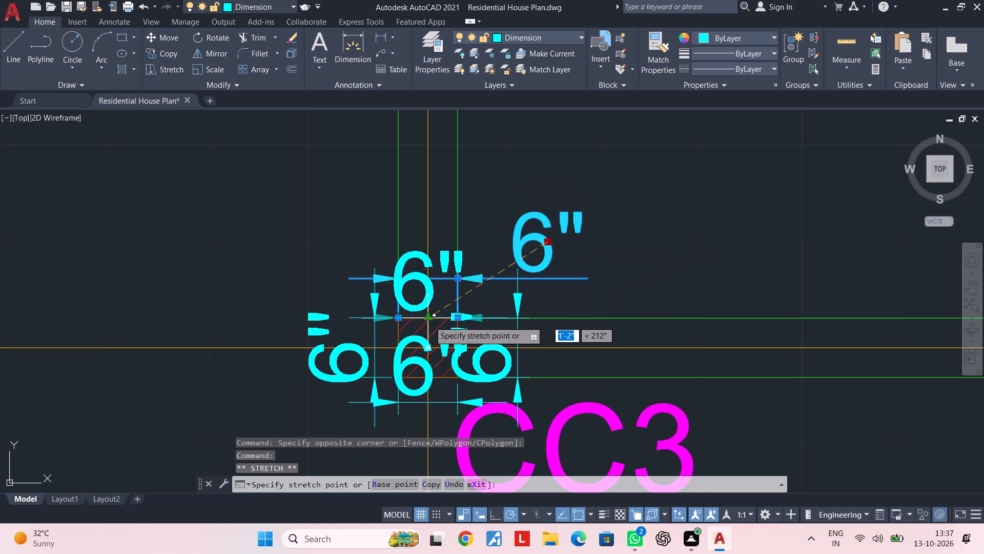
{"action": "left_click", "coordinate": [429, 321]}
{"action": "key", "text": "Escape"}
Move the horizontal dimension below the CC3 column farther down so its text sits clear of the column hatch.
{"action": "scroll", "coordinate": [544, 296], "scroll_direction": "down", "scroll_amount": 2}
{"action": "middle_click_drag", "start_coordinate": [547, 296], "coordinate": [546, 264]}
{"action": "key", "text": "Escape"}
{"action": "scroll", "coordinate": [526, 280], "scroll_direction": "up", "scroll_amount": 3}
{"action": "middle_click_drag", "start_coordinate": [474, 332], "coordinate": [586, 272]}
{"action": "key", "text": "Escape"}
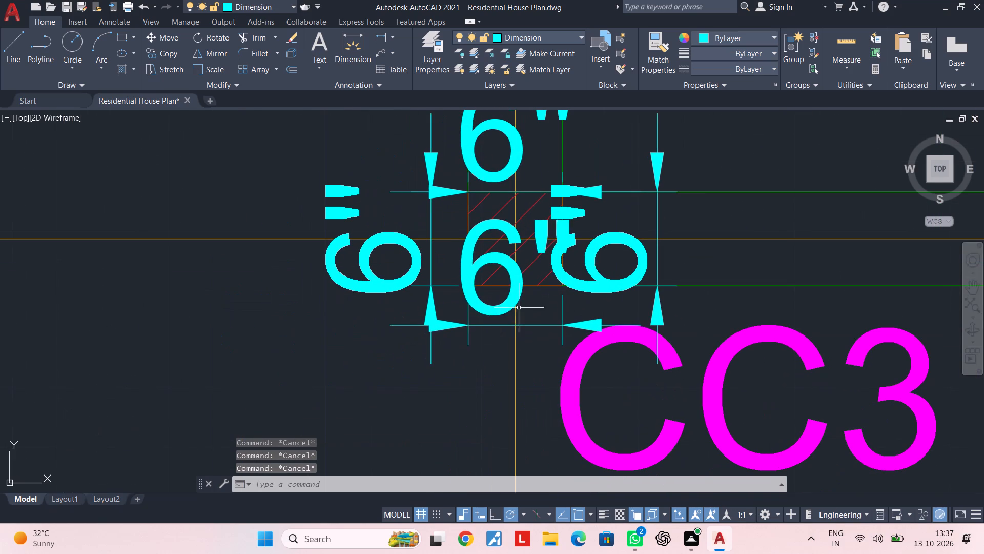
{"action": "left_click", "coordinate": [509, 306]}
{"action": "left_click", "coordinate": [491, 313]}
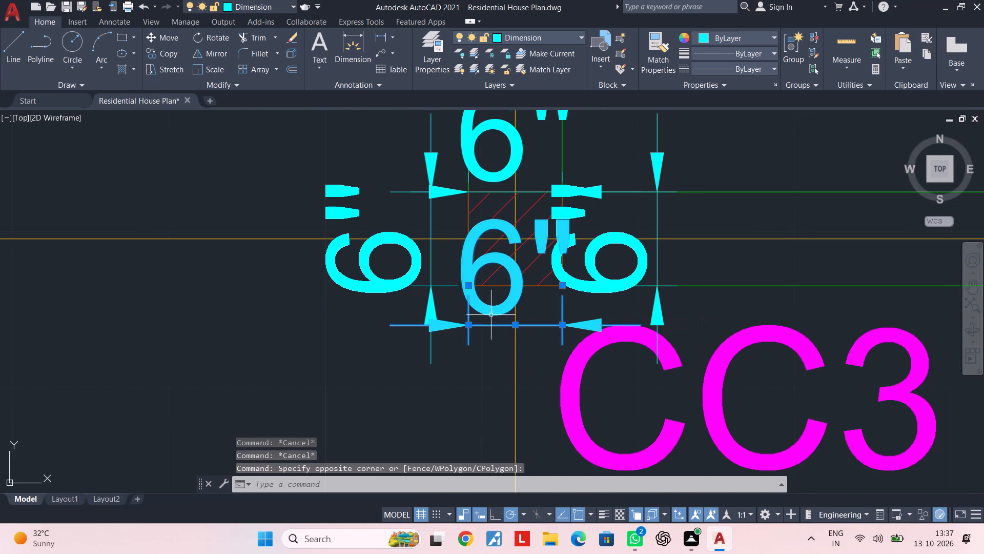
{"action": "left_click", "coordinate": [561, 324]}
{"action": "left_click", "coordinate": [560, 386]}
{"action": "key", "text": "Escape"}
{"action": "key", "text": "Escape"}
{"action": "scroll", "coordinate": [552, 379], "scroll_direction": "down", "scroll_amount": 1}
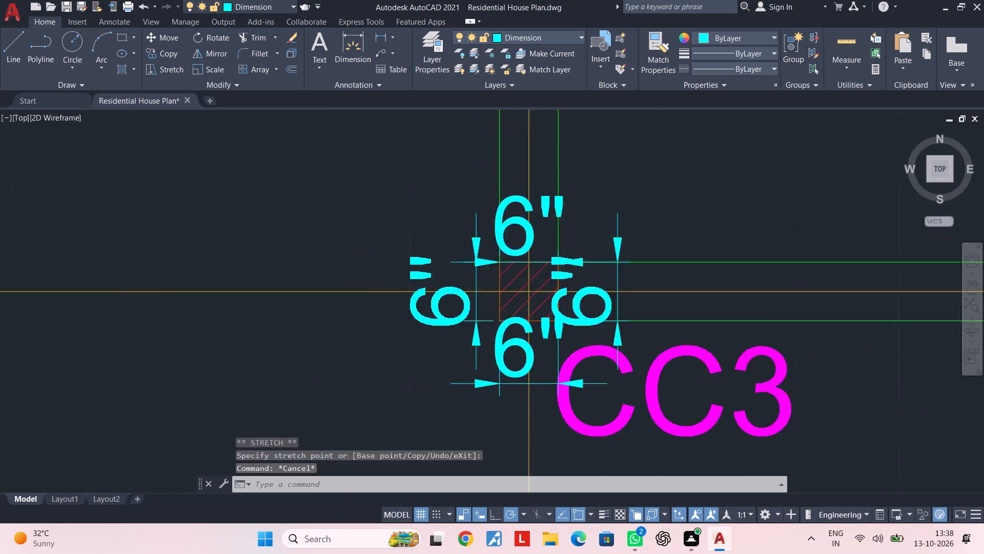
Add linear dimensions above the top side and beside the left side of the small CB4 column.
{"action": "scroll", "coordinate": [552, 379], "scroll_direction": "down", "scroll_amount": 1}
{"action": "middle_click_drag", "start_coordinate": [552, 379], "coordinate": [481, 368]}
{"action": "key", "text": "Escape"}
{"action": "middle_click_drag", "start_coordinate": [310, 347], "coordinate": [446, 304]}
{"action": "key", "text": "Escape"}
{"action": "scroll", "coordinate": [431, 316], "scroll_direction": "down", "scroll_amount": 3}
{"action": "middle_click_drag", "start_coordinate": [443, 314], "coordinate": [515, 300]}
{"action": "middle_click_drag", "start_coordinate": [449, 308], "coordinate": [530, 270]}
{"action": "middle_click_drag", "start_coordinate": [432, 346], "coordinate": [468, 282]}
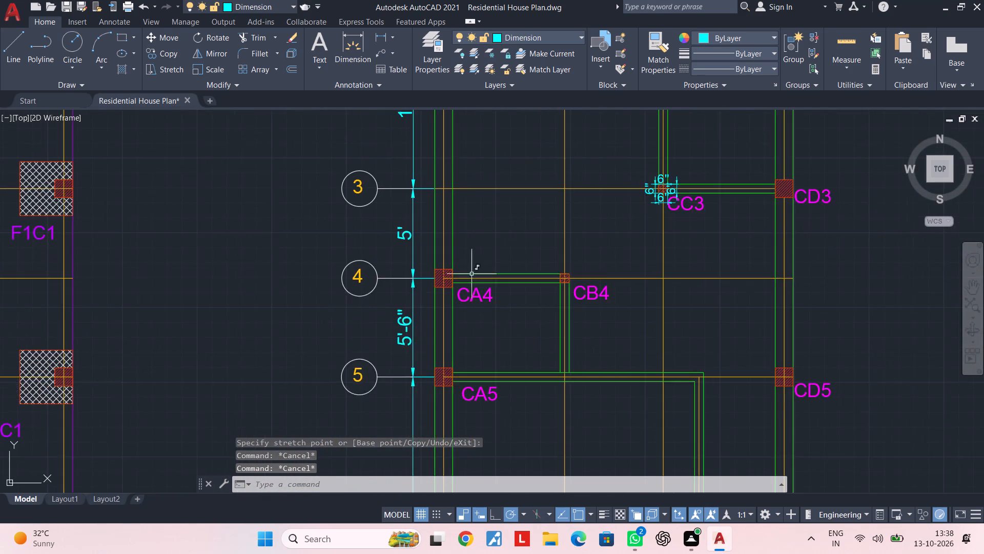
{"action": "middle_click_drag", "start_coordinate": [557, 335], "coordinate": [525, 239]}
{"action": "scroll", "coordinate": [539, 292], "scroll_direction": "down", "scroll_amount": 2}
{"action": "middle_click_drag", "start_coordinate": [619, 312], "coordinate": [614, 312]}
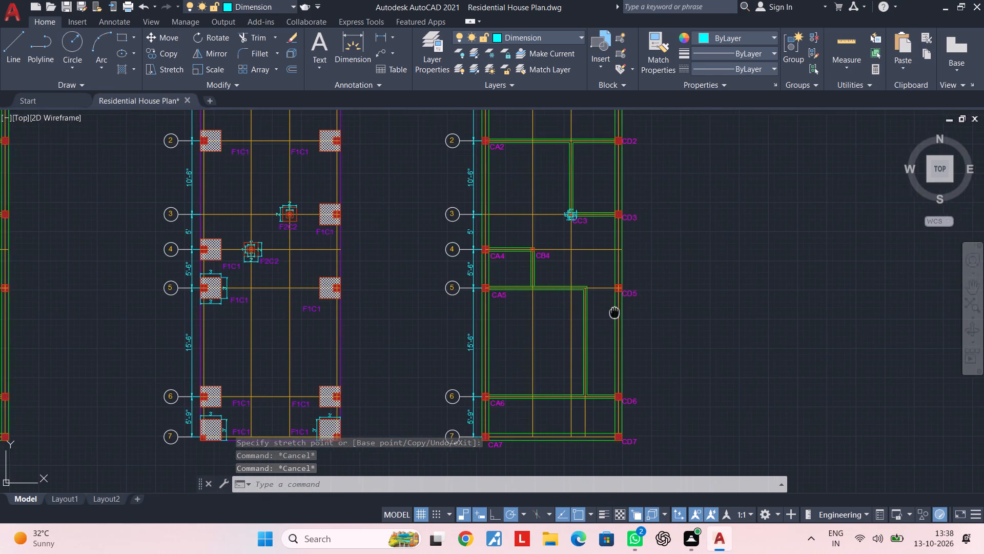
{"action": "middle_click_drag", "start_coordinate": [614, 312], "coordinate": [605, 322]}
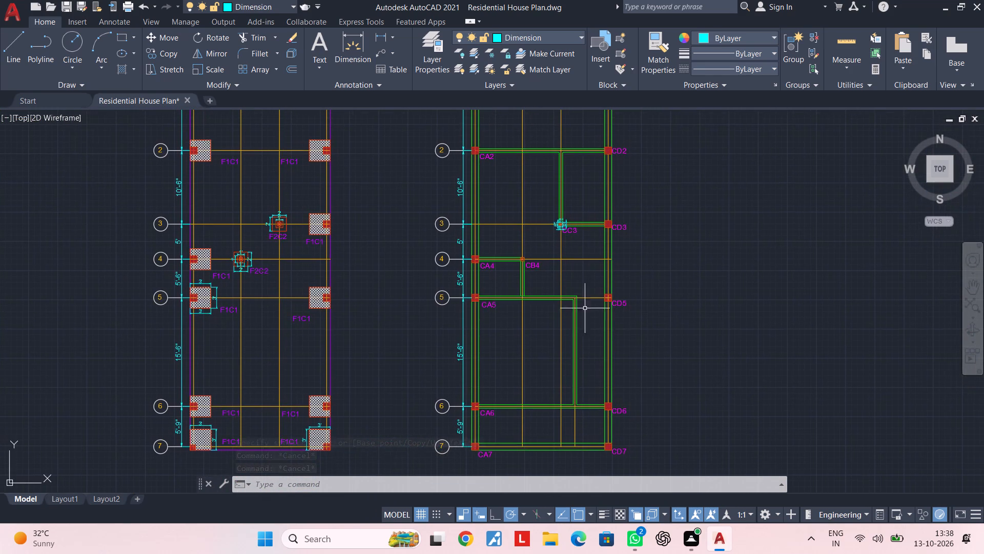
{"action": "scroll", "coordinate": [536, 263], "scroll_direction": "up", "scroll_amount": 4}
{"action": "middle_click_drag", "start_coordinate": [477, 269], "coordinate": [495, 326]}
{"action": "scroll", "coordinate": [490, 305], "scroll_direction": "up", "scroll_amount": 2}
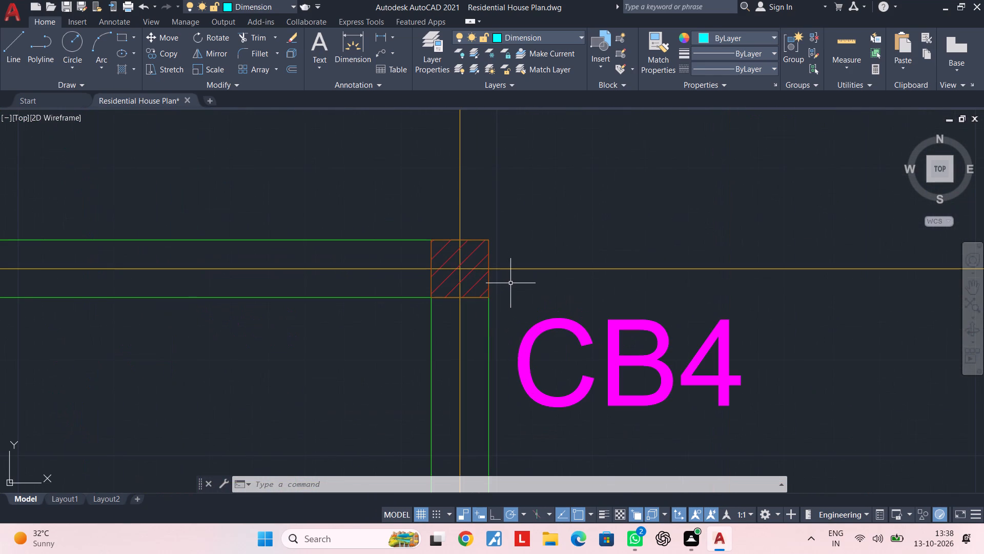
{"action": "key", "text": "space"}
{"action": "left_click", "coordinate": [430, 242]}
{"action": "left_click", "coordinate": [489, 240]}
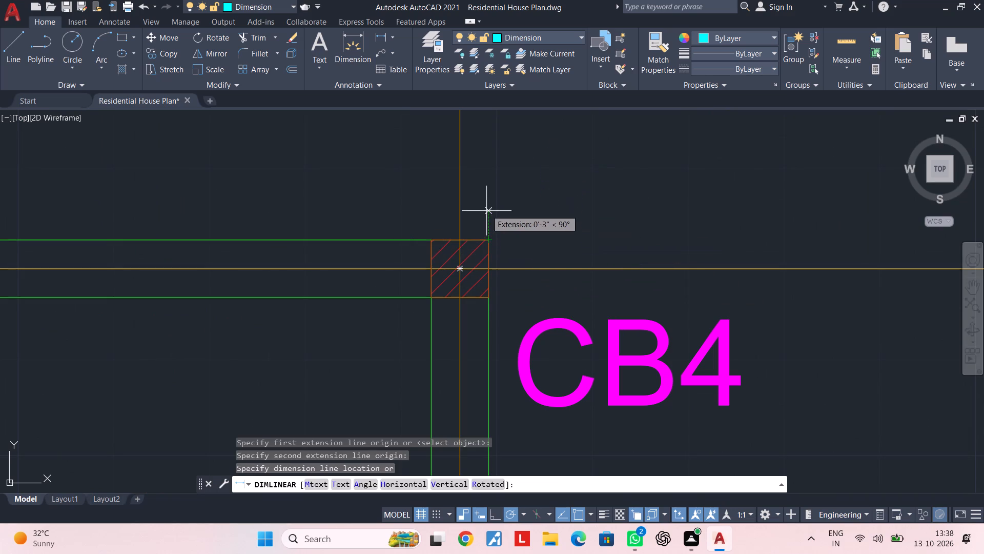
{"action": "left_click", "coordinate": [485, 202]}
{"action": "key", "text": "space"}
{"action": "left_click", "coordinate": [432, 300]}
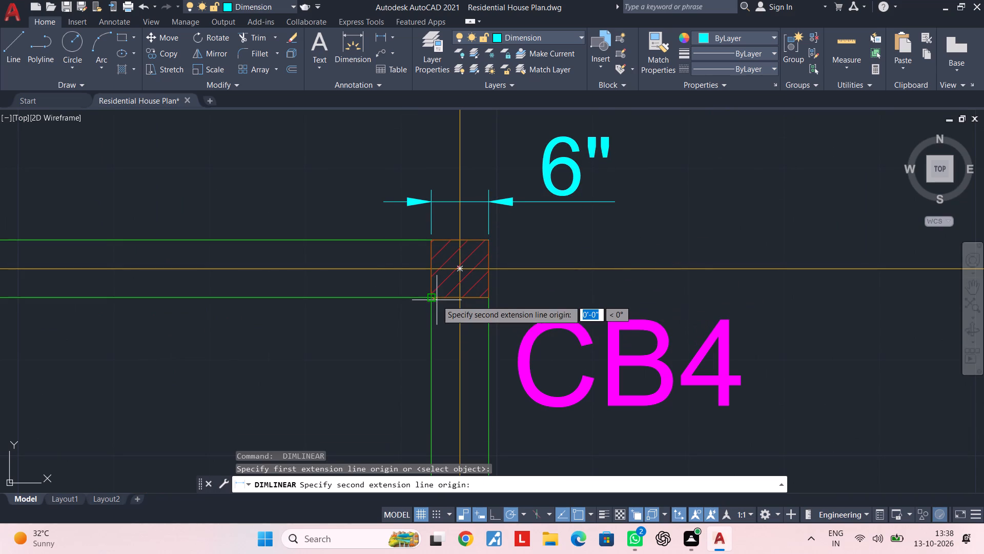
{"action": "left_click", "coordinate": [432, 245]}
{"action": "left_click", "coordinate": [388, 253]}
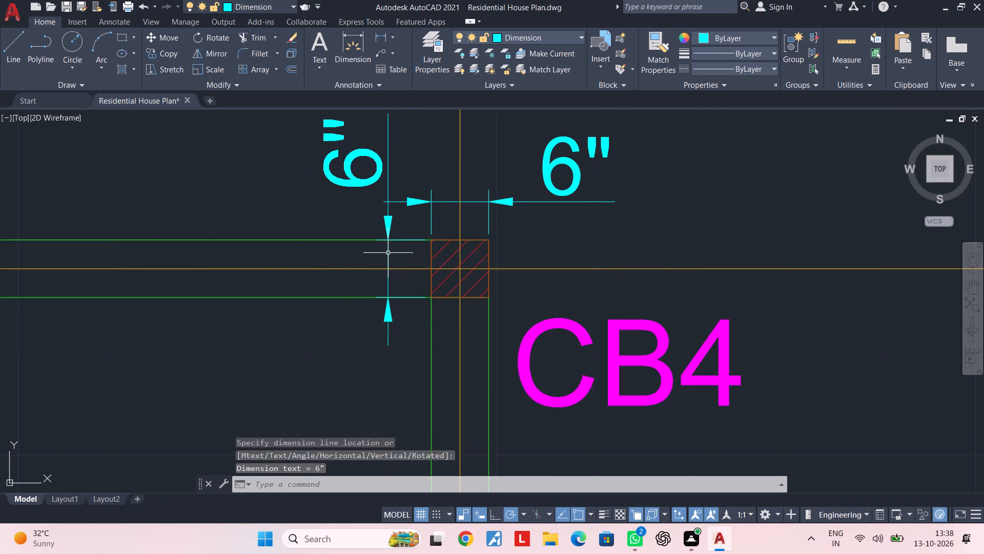
{"action": "key", "text": "Escape"}
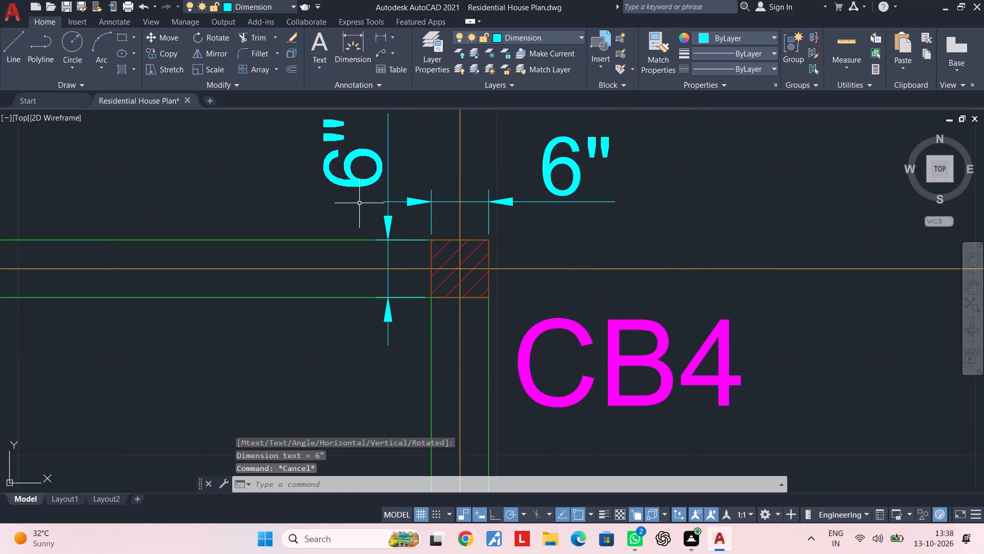
Move the text of the CB4 column's vertical and horizontal dimensions to the middle of their dimension lines.
{"action": "left_click", "coordinate": [358, 179]}
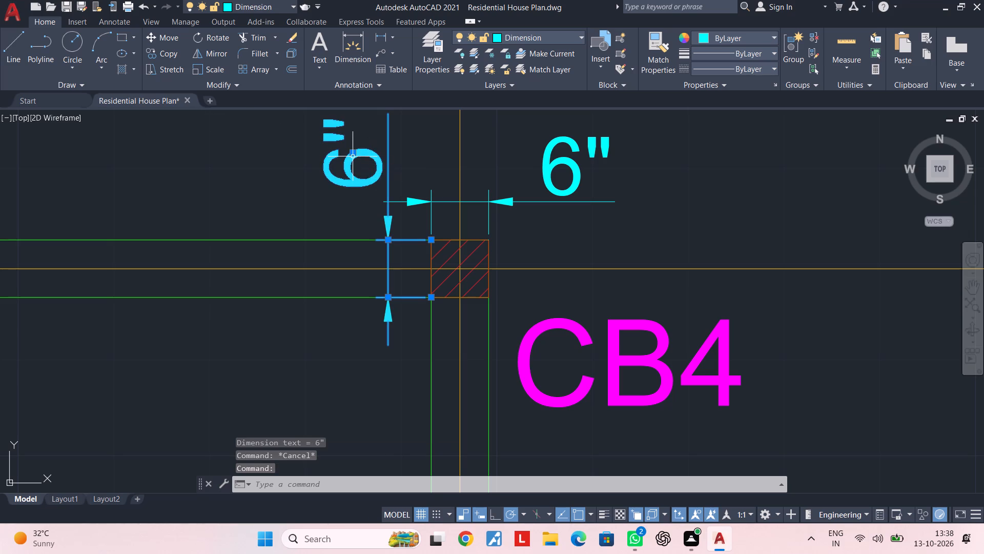
{"action": "left_click", "coordinate": [353, 155]}
{"action": "left_click", "coordinate": [388, 268]}
{"action": "key", "text": "Escape"}
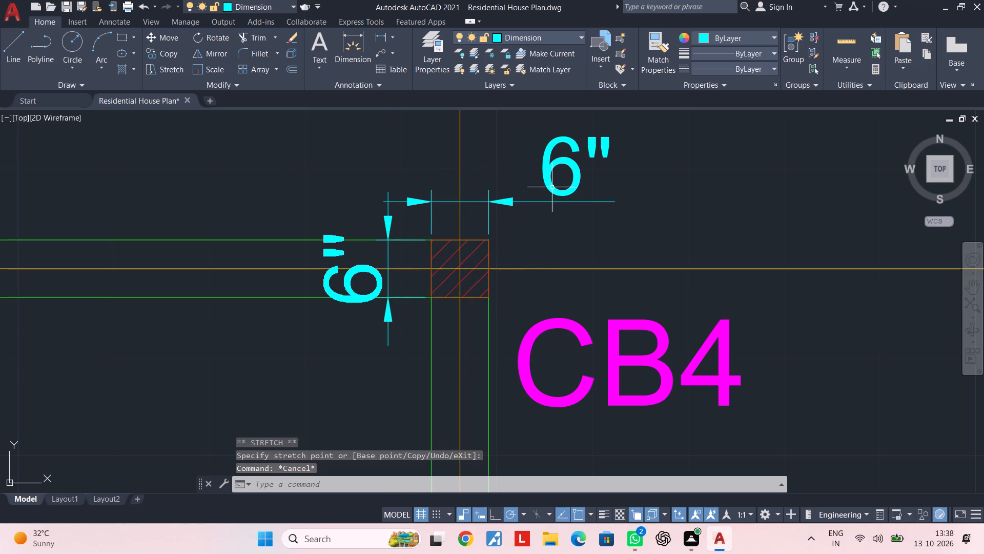
{"action": "left_click", "coordinate": [556, 183]}
{"action": "left_click", "coordinate": [536, 186]}
{"action": "left_click", "coordinate": [576, 164]}
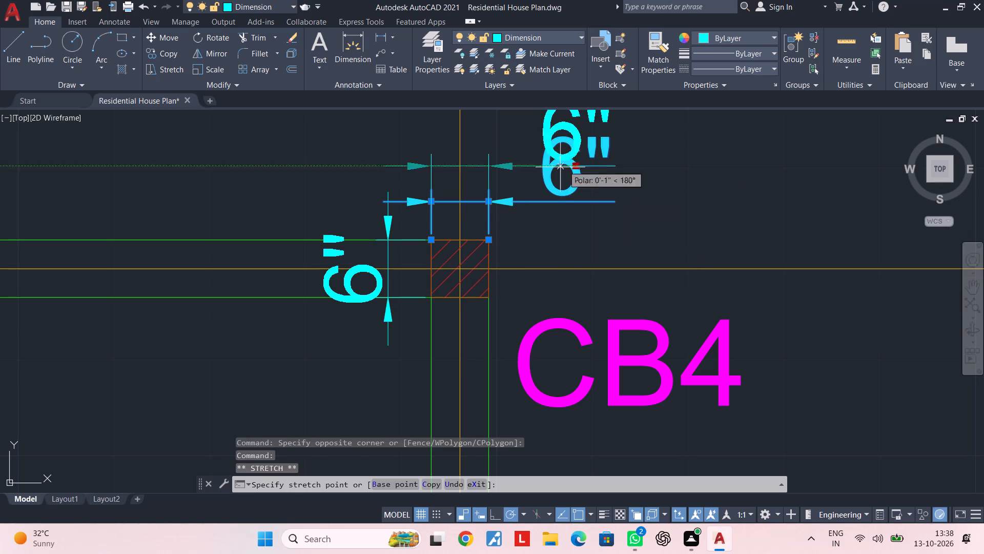
{"action": "left_click", "coordinate": [460, 205]}
{"action": "key", "text": "Escape"}
{"action": "scroll", "coordinate": [498, 227], "scroll_direction": "down", "scroll_amount": 2}
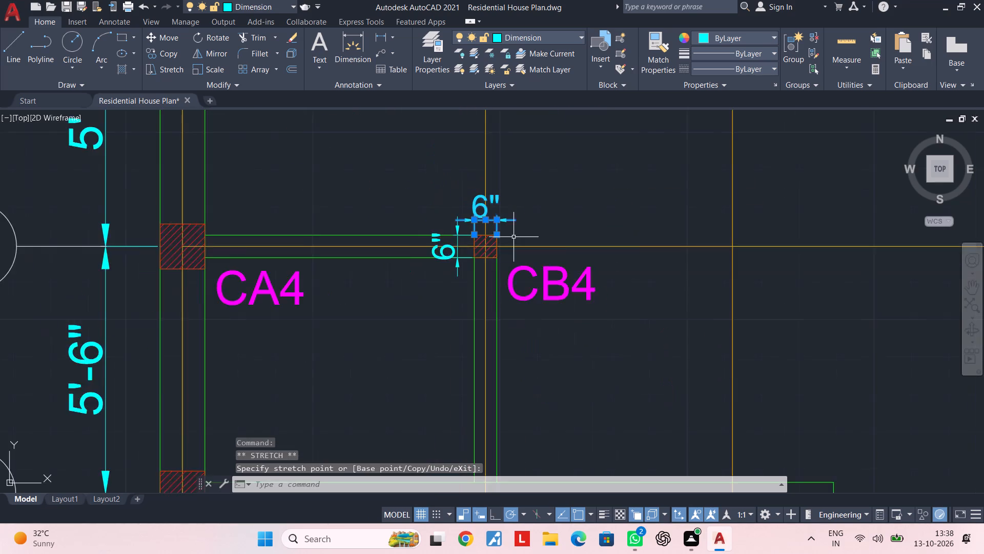
{"action": "middle_click_drag", "start_coordinate": [514, 237], "coordinate": [396, 233]}
{"action": "key", "text": "Escape"}
{"action": "key", "text": "Escape"}
Add linear dimensions along the top and left sides of the CD5 column.
{"action": "scroll", "coordinate": [379, 247], "scroll_direction": "down", "scroll_amount": 4}
{"action": "middle_click_drag", "start_coordinate": [460, 245], "coordinate": [378, 206]}
{"action": "scroll", "coordinate": [374, 205], "scroll_direction": "up", "scroll_amount": 1}
{"action": "scroll", "coordinate": [376, 276], "scroll_direction": "up", "scroll_amount": 1}
{"action": "middle_click_drag", "start_coordinate": [372, 285], "coordinate": [376, 278]}
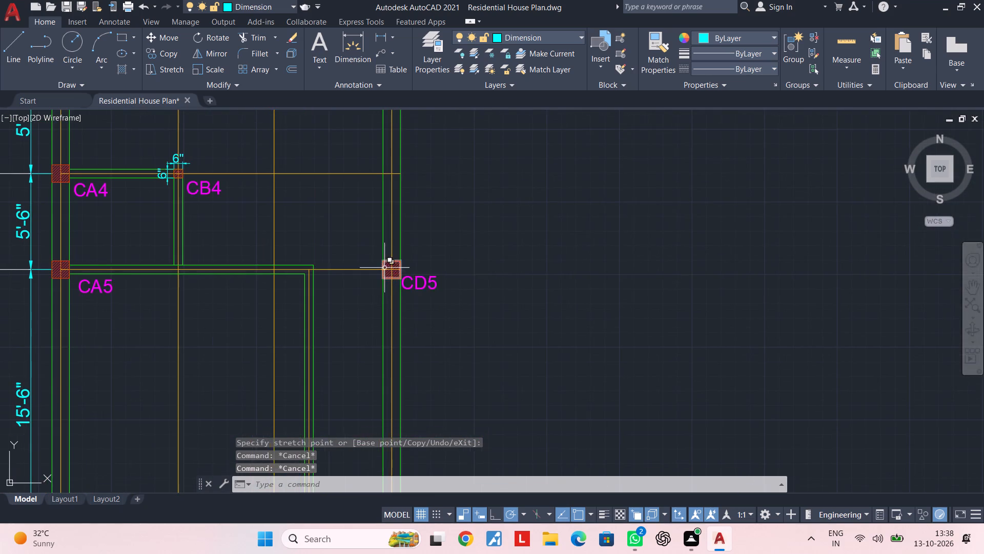
{"action": "key", "text": "space"}
{"action": "scroll", "coordinate": [385, 268], "scroll_direction": "up", "scroll_amount": 2}
{"action": "left_click", "coordinate": [376, 247]}
{"action": "left_click", "coordinate": [420, 250]}
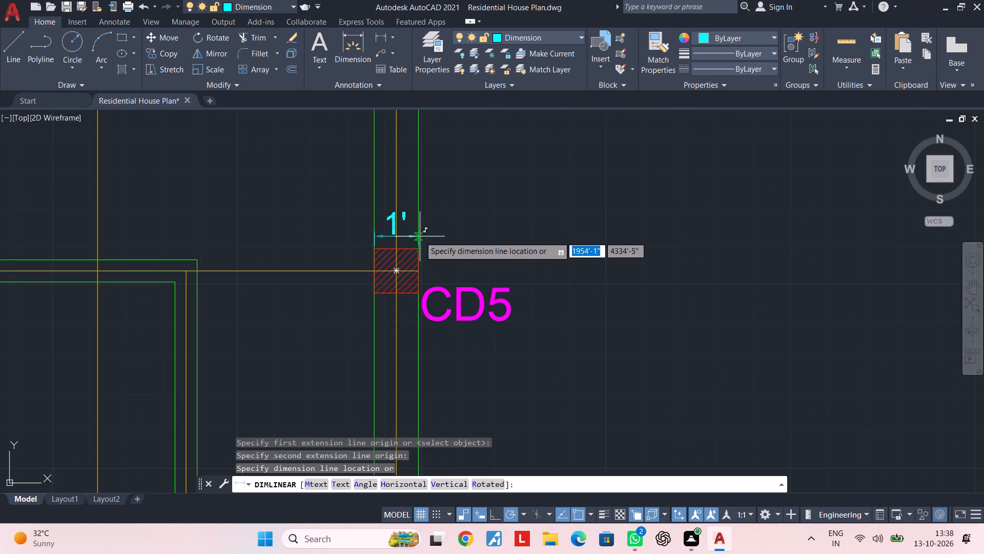
{"action": "left_click", "coordinate": [419, 229]}
{"action": "key", "text": "space"}
{"action": "left_click", "coordinate": [373, 250]}
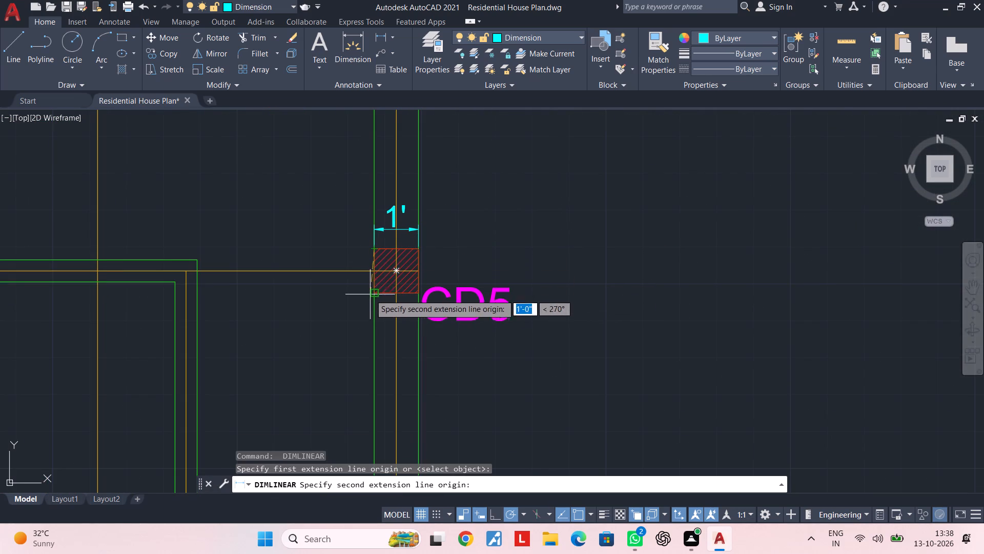
{"action": "left_click", "coordinate": [373, 294]}
{"action": "left_click", "coordinate": [356, 292]}
Add linear dimensions along the top and left sides of the CD7 column.
{"action": "scroll", "coordinate": [379, 305], "scroll_direction": "down", "scroll_amount": 2}
{"action": "middle_click_drag", "start_coordinate": [403, 280], "coordinate": [424, 219]}
{"action": "middle_click_drag", "start_coordinate": [421, 296], "coordinate": [426, 256]}
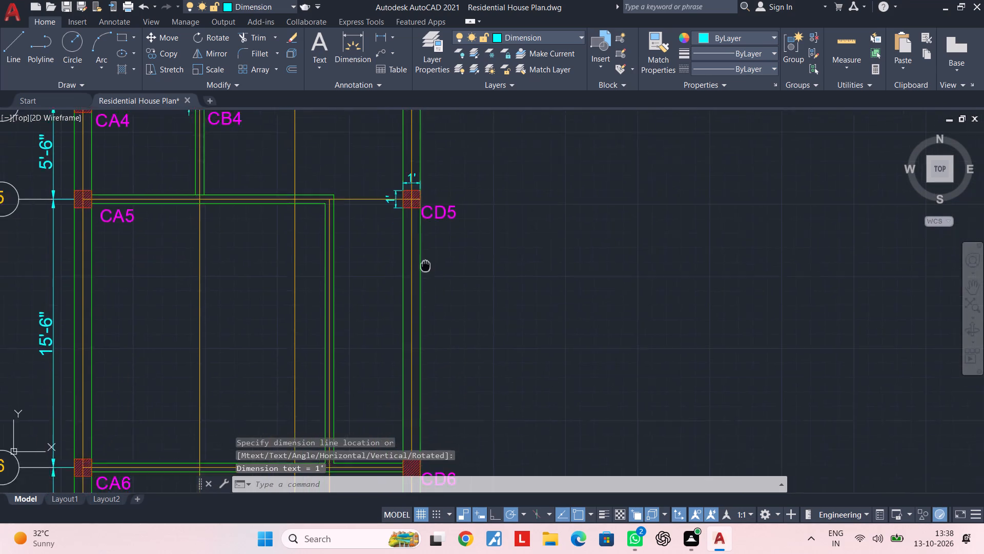
{"action": "middle_click_drag", "start_coordinate": [426, 256], "coordinate": [434, 176]}
{"action": "middle_click_drag", "start_coordinate": [403, 310], "coordinate": [414, 236]}
{"action": "key", "text": "space"}
{"action": "scroll", "coordinate": [434, 395], "scroll_direction": "up", "scroll_amount": 2}
{"action": "middle_click_drag", "start_coordinate": [425, 385], "coordinate": [430, 337]}
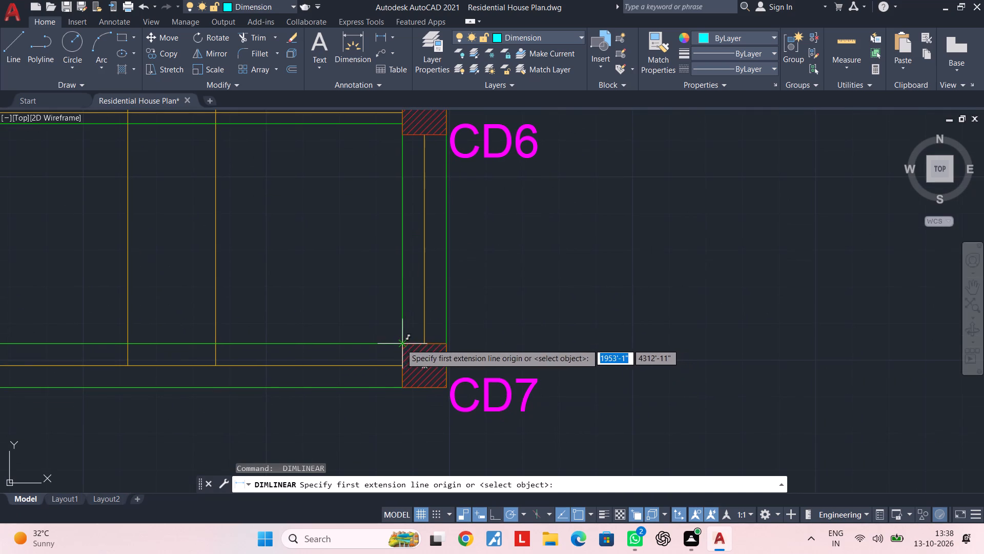
{"action": "left_click", "coordinate": [400, 344]}
{"action": "left_click", "coordinate": [444, 344]}
{"action": "left_click", "coordinate": [443, 313]}
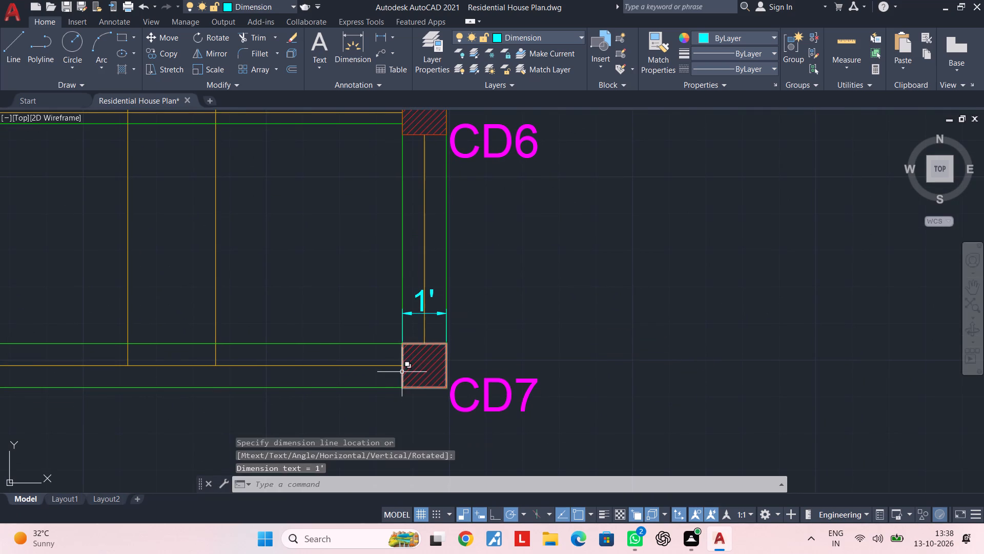
{"action": "key", "text": "space"}
{"action": "left_click", "coordinate": [402, 343]}
{"action": "left_click", "coordinate": [402, 386]}
{"action": "left_click", "coordinate": [368, 387]}
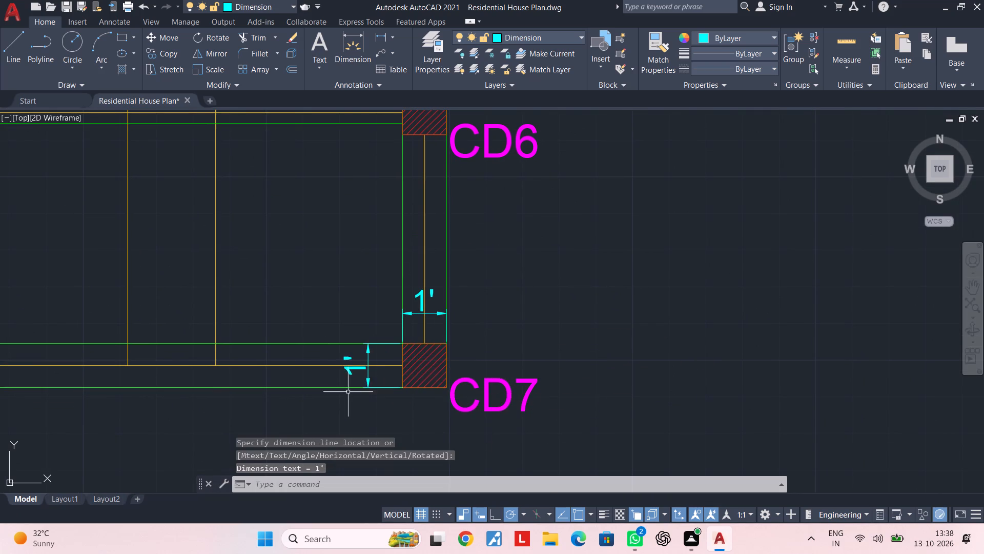
Add linear dimensions along the top and right sides of the CA7 column.
{"action": "middle_click_drag", "start_coordinate": [383, 390], "coordinate": [589, 352]}
{"action": "scroll", "coordinate": [553, 360], "scroll_direction": "down", "scroll_amount": 1}
{"action": "middle_click_drag", "start_coordinate": [465, 357], "coordinate": [613, 352]}
{"action": "middle_click_drag", "start_coordinate": [377, 343], "coordinate": [683, 350]}
{"action": "key", "text": "space"}
{"action": "scroll", "coordinate": [552, 329], "scroll_direction": "up", "scroll_amount": 2}
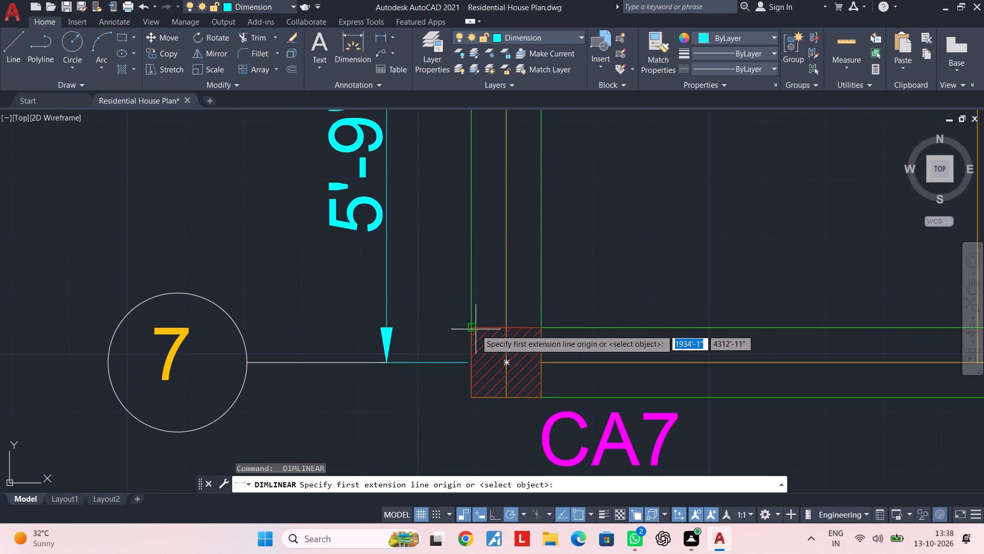
{"action": "left_click", "coordinate": [474, 329]}
{"action": "left_click", "coordinate": [537, 330]}
{"action": "left_click", "coordinate": [537, 303]}
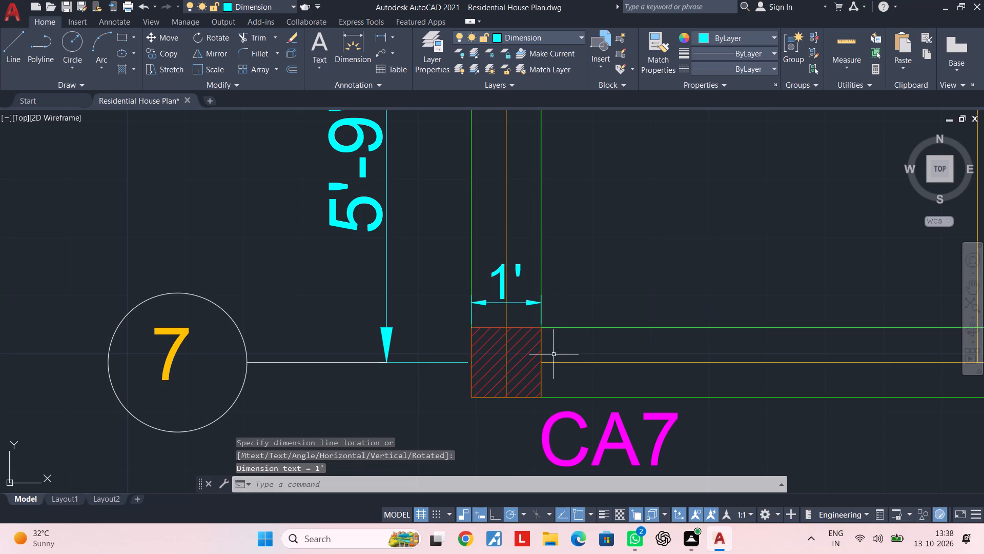
{"action": "key", "text": "space"}
{"action": "left_click", "coordinate": [543, 328]}
{"action": "left_click", "coordinate": [541, 397]}
{"action": "left_click", "coordinate": [587, 384]}
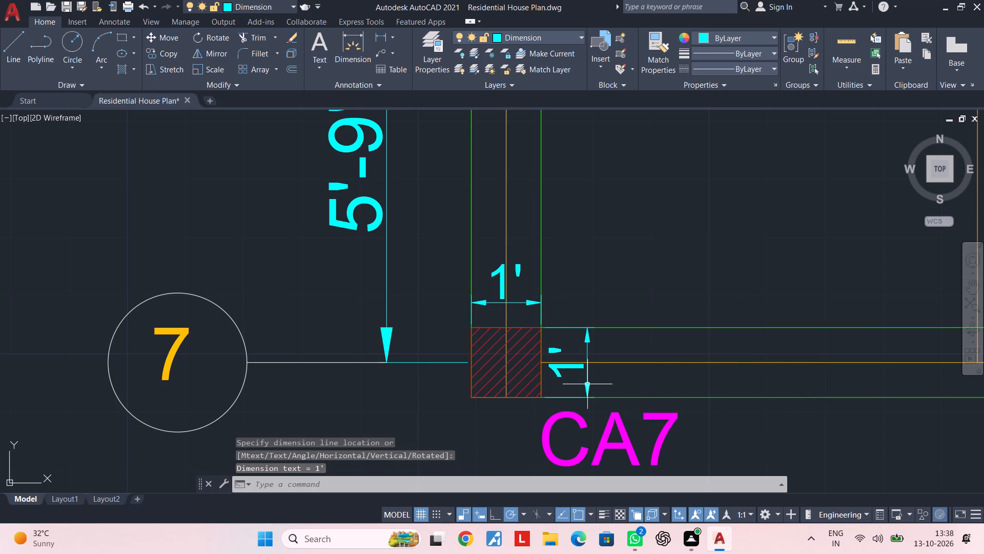
Add linear dimensions along the top and right sides of the CA6 column.
{"action": "scroll", "coordinate": [604, 337], "scroll_direction": "down", "scroll_amount": 4}
{"action": "middle_click_drag", "start_coordinate": [610, 334], "coordinate": [483, 375]}
{"action": "scroll", "coordinate": [483, 375], "scroll_direction": "up", "scroll_amount": 3}
{"action": "middle_click_drag", "start_coordinate": [482, 340], "coordinate": [495, 403]}
{"action": "key", "text": "space"}
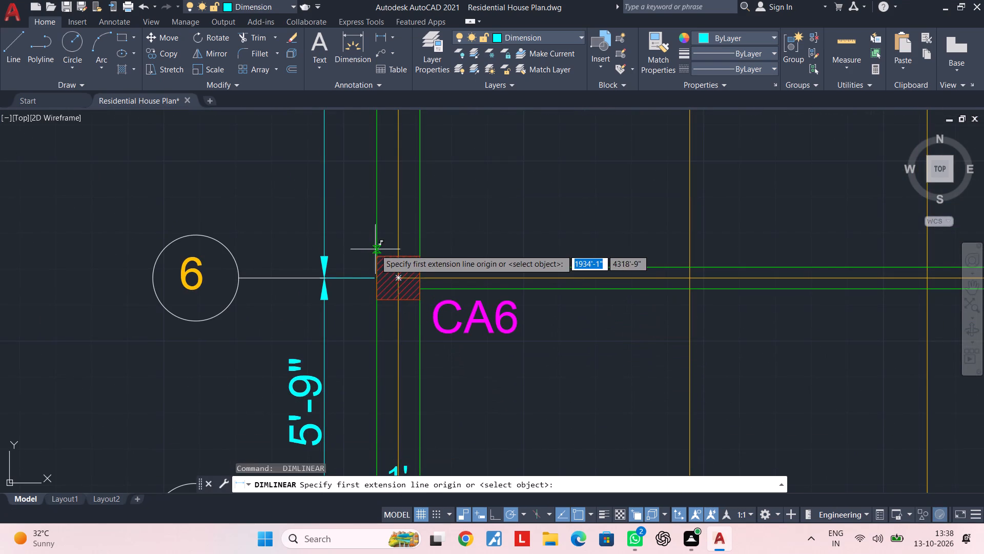
{"action": "left_click_drag", "start_coordinate": [375, 258], "coordinate": [387, 258]}
{"action": "left_click", "coordinate": [419, 258]}
{"action": "left_click", "coordinate": [420, 227]}
{"action": "key", "text": "space"}
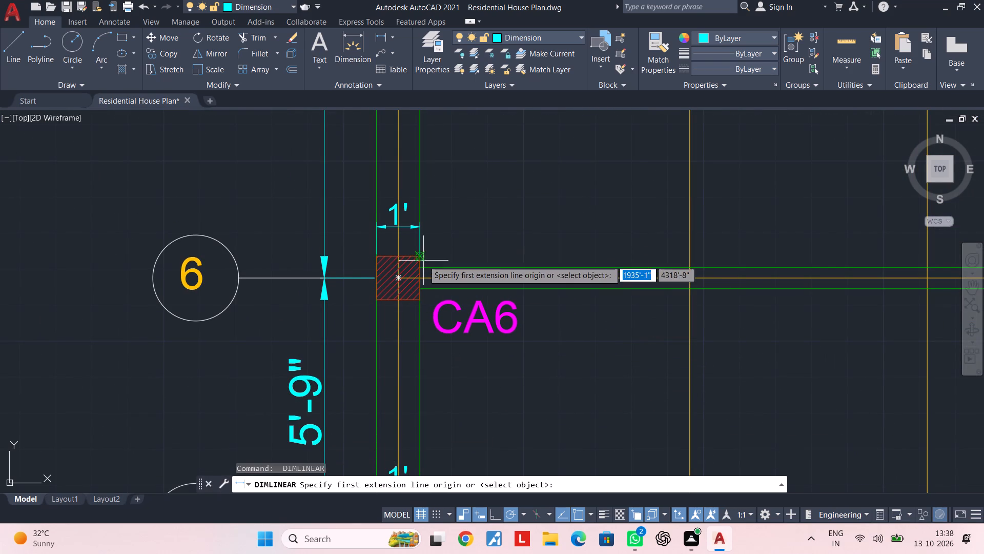
{"action": "left_click", "coordinate": [422, 259]}
{"action": "left_click", "coordinate": [421, 302]}
{"action": "left_click", "coordinate": [457, 302]}
Add linear dimensions along the top and left sides of the CD6 column.
{"action": "scroll", "coordinate": [476, 279], "scroll_direction": "down", "scroll_amount": 3}
{"action": "middle_click_drag", "start_coordinate": [485, 271], "coordinate": [426, 314]}
{"action": "middle_click_drag", "start_coordinate": [485, 270], "coordinate": [461, 305]}
{"action": "middle_click_drag", "start_coordinate": [583, 350], "coordinate": [529, 305]}
{"action": "key", "text": "space"}
{"action": "scroll", "coordinate": [529, 305], "scroll_direction": "up", "scroll_amount": 2}
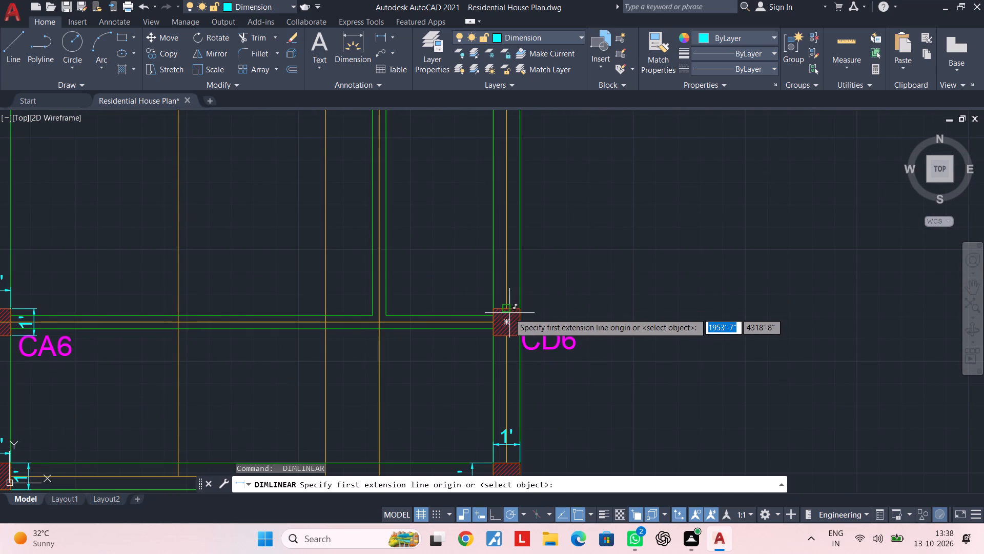
{"action": "left_click", "coordinate": [494, 308]}
{"action": "left_click", "coordinate": [522, 308]}
{"action": "left_click", "coordinate": [511, 271]}
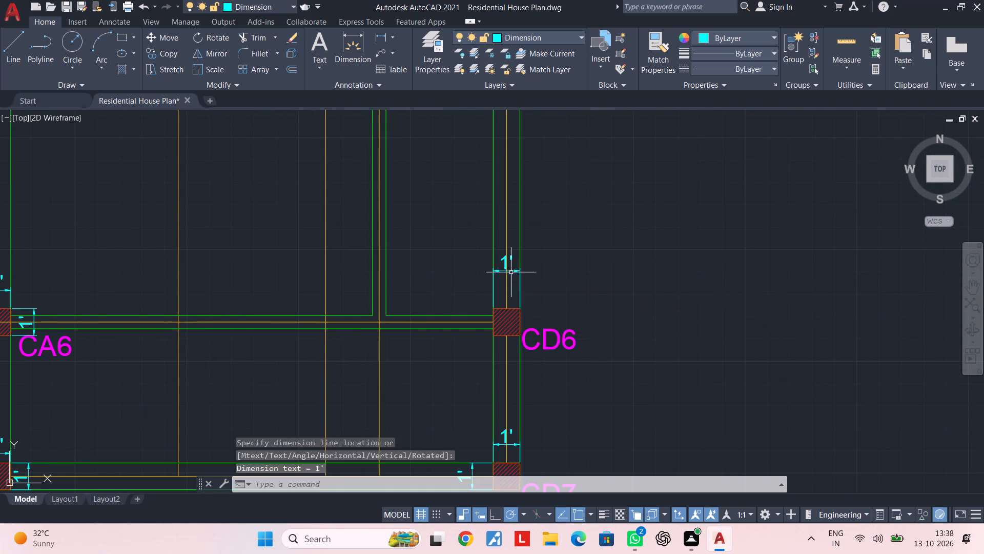
{"action": "key", "text": "space"}
{"action": "left_click", "coordinate": [493, 307]}
{"action": "left_click", "coordinate": [496, 341]}
{"action": "left_click", "coordinate": [465, 338]}
Save the drawing with the new column dimensions.
{"action": "scroll", "coordinate": [465, 286], "scroll_direction": "down", "scroll_amount": 1}
{"action": "middle_click_drag", "start_coordinate": [468, 295], "coordinate": [459, 363]}
{"action": "scroll", "coordinate": [454, 284], "scroll_direction": "down", "scroll_amount": 2}
{"action": "middle_click_drag", "start_coordinate": [457, 286], "coordinate": [436, 395]}
{"action": "key", "text": "Escape"}
{"action": "middle_click_drag", "start_coordinate": [439, 337], "coordinate": [419, 389]}
{"action": "key", "text": "Escape"}
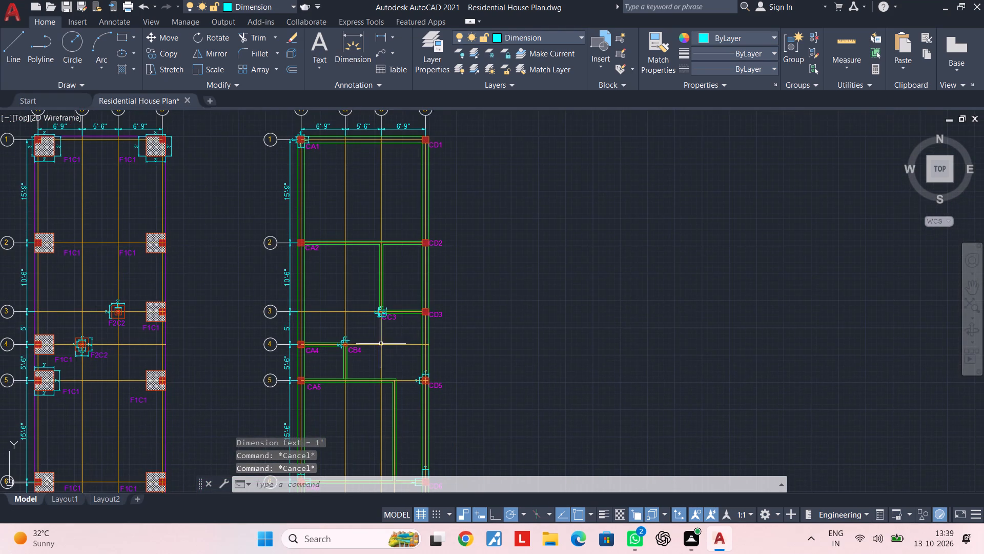
{"action": "middle_click_drag", "start_coordinate": [373, 325], "coordinate": [429, 313]}
{"action": "key", "text": "ctrl+s"}
{"action": "key", "text": "ctrl+s"}
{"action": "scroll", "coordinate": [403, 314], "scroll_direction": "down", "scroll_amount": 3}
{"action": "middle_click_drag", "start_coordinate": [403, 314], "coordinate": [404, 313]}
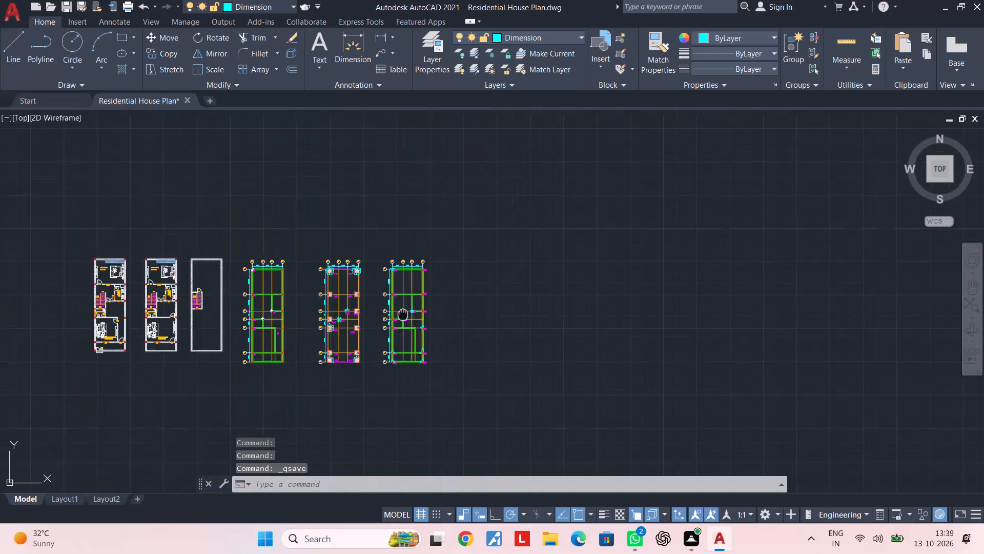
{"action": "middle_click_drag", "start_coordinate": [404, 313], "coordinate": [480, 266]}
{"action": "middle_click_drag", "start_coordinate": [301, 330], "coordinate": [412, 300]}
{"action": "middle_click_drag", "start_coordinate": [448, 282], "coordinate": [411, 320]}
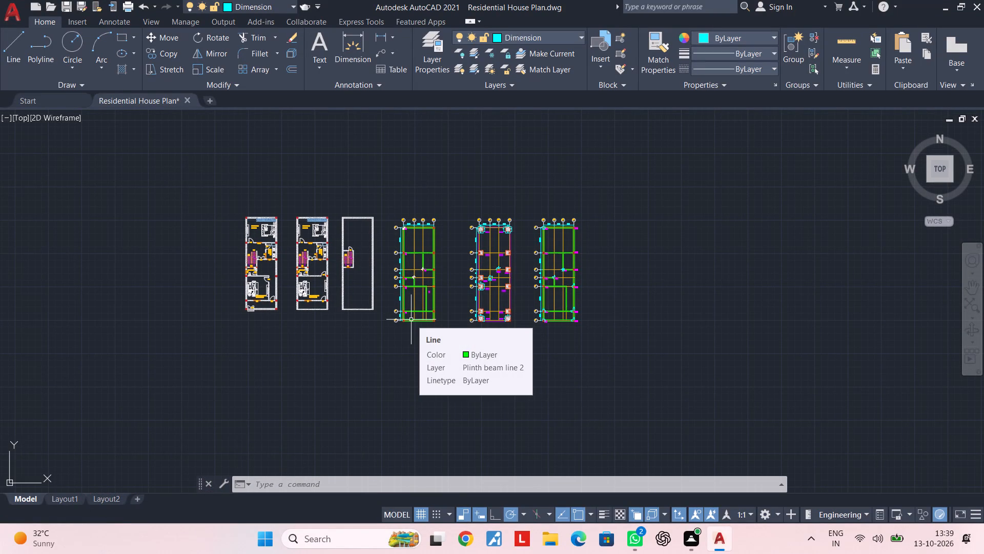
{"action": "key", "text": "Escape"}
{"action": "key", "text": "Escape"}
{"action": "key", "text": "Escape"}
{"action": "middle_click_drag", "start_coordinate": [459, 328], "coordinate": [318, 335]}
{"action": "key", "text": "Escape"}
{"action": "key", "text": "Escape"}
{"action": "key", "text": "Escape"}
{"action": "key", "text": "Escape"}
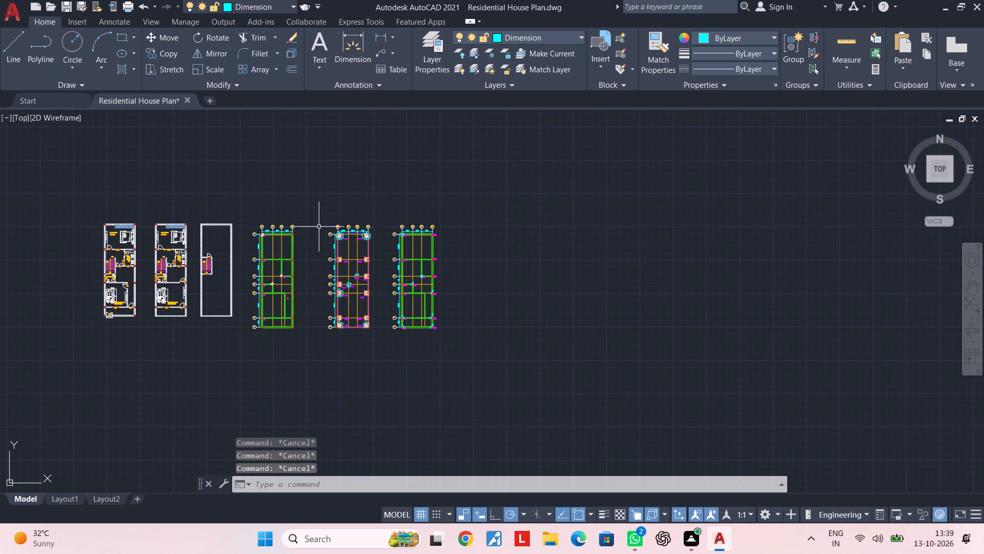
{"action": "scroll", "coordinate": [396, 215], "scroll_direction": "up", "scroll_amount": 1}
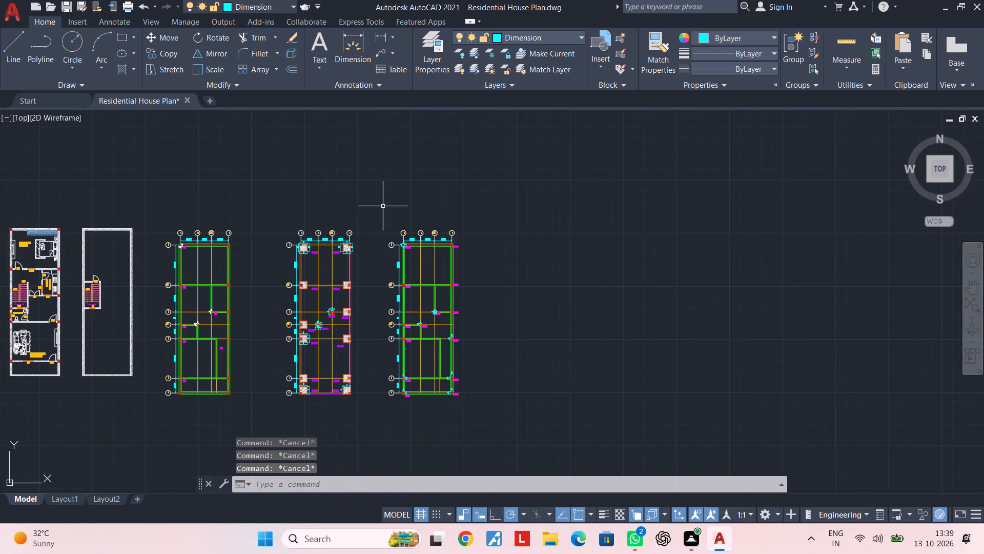
Copy the dimensioned column plan horizontally about 120 feet to the right of its original, with Ortho on.
{"action": "left_click", "coordinate": [362, 199]}
{"action": "left_click", "coordinate": [520, 431]}
{"action": "type", "text": "CO"}
{"action": "key", "text": "space"}
{"action": "left_click_drag", "start_coordinate": [456, 436], "coordinate": [463, 436]}
{"action": "middle_click_drag", "start_coordinate": [624, 425], "coordinate": [500, 421]}
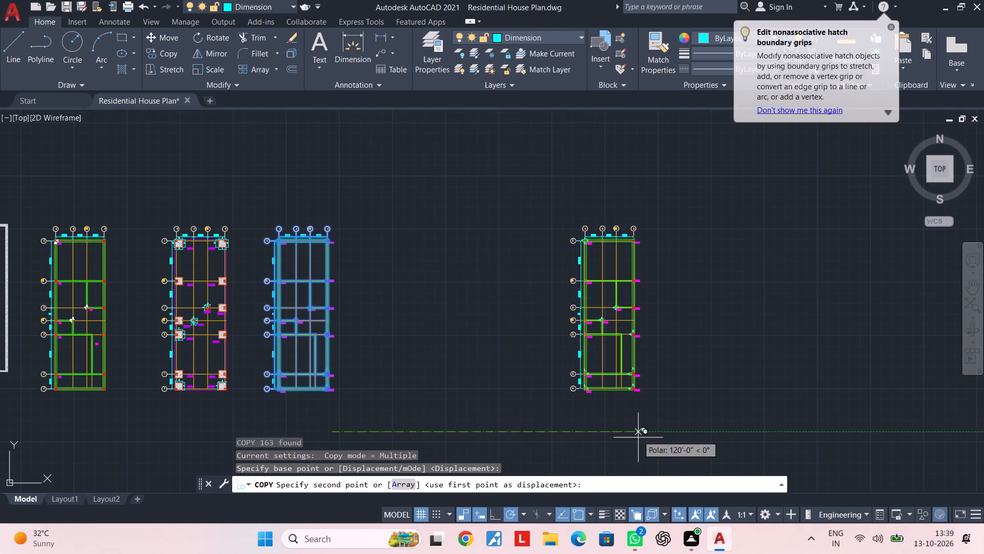
{"action": "left_click", "coordinate": [491, 520]}
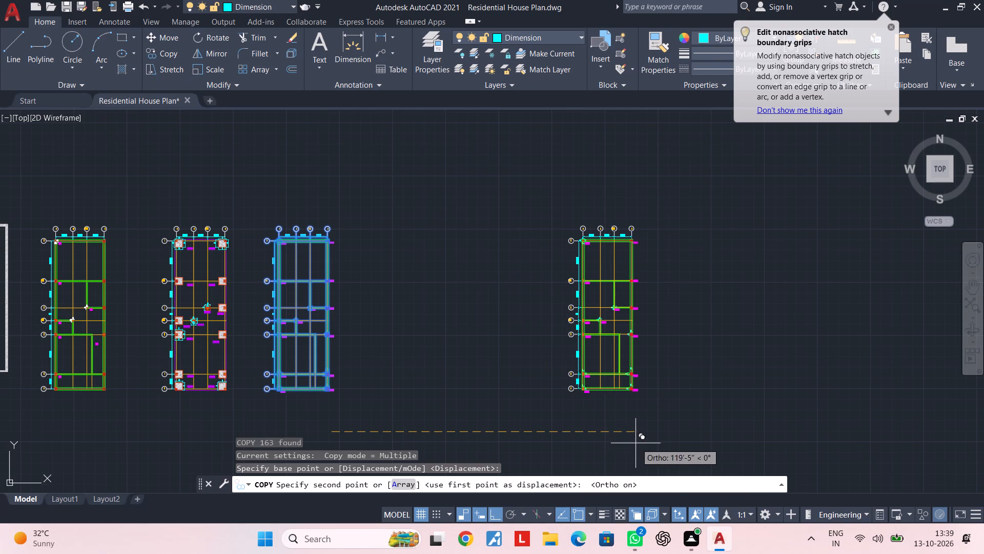
{"action": "left_click", "coordinate": [641, 441]}
{"action": "key", "text": "Escape"}
{"action": "middle_click_drag", "start_coordinate": [439, 403], "coordinate": [560, 407]}
{"action": "key", "text": "Escape"}
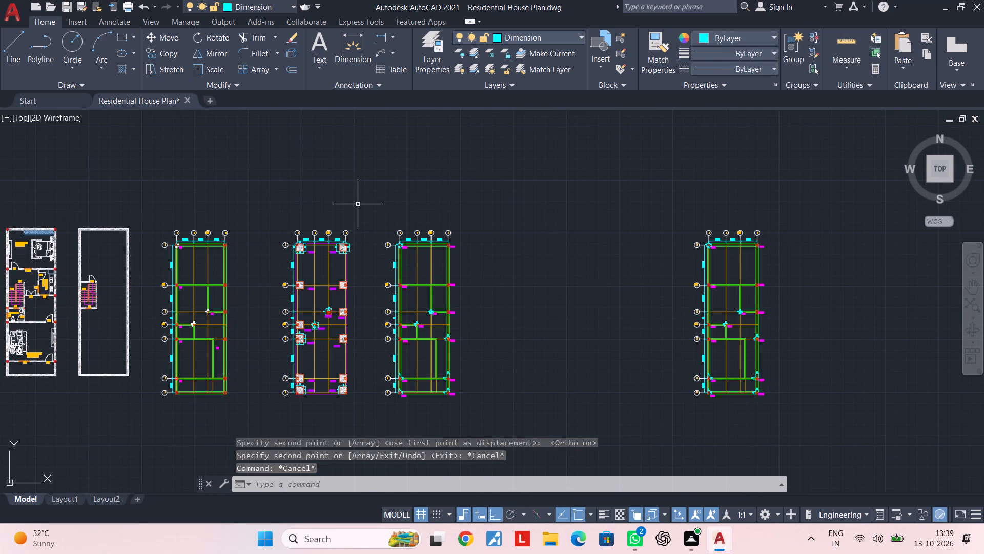
Erase the original column plan beside the footing plan.
{"action": "left_click", "coordinate": [362, 204]}
{"action": "left_click", "coordinate": [500, 411]}
{"action": "key", "text": "Delete"}
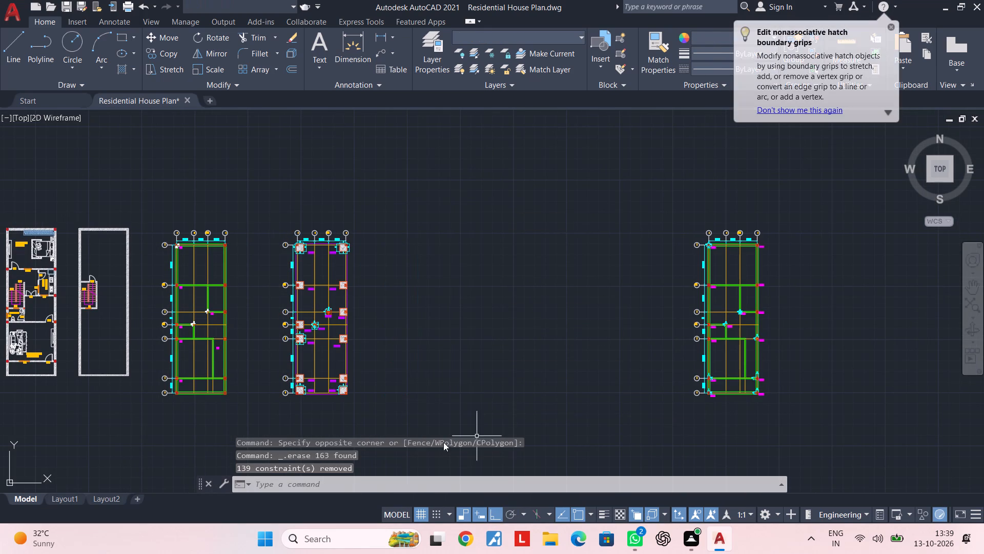
{"action": "middle_click_drag", "start_coordinate": [413, 359], "coordinate": [427, 323]}
{"action": "key", "text": "Escape"}
{"action": "key", "text": "Escape"}
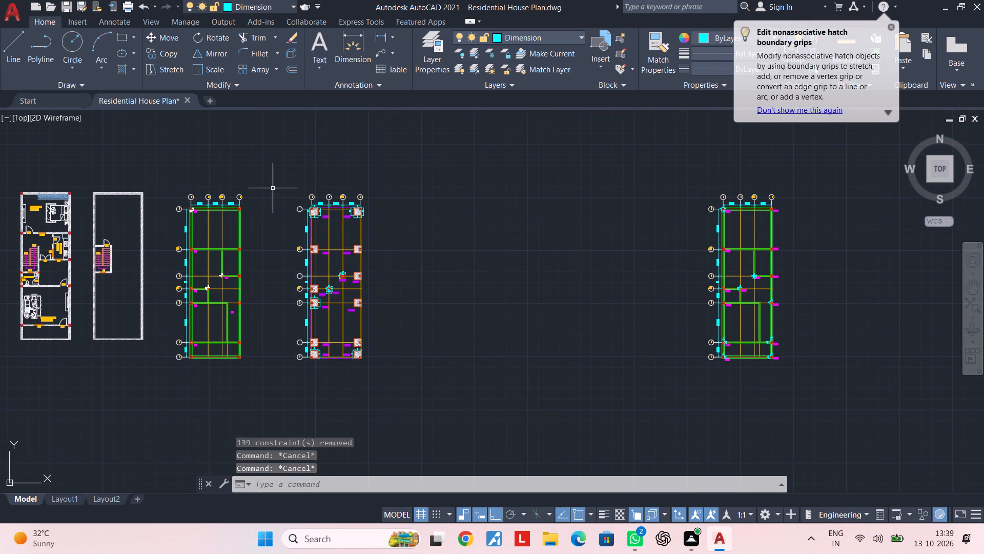
Copy the footing plan horizontally into the empty space between the original and the relocated column plan.
{"action": "left_click", "coordinate": [271, 166]}
{"action": "left_click", "coordinate": [449, 400]}
{"action": "type", "text": "CO"}
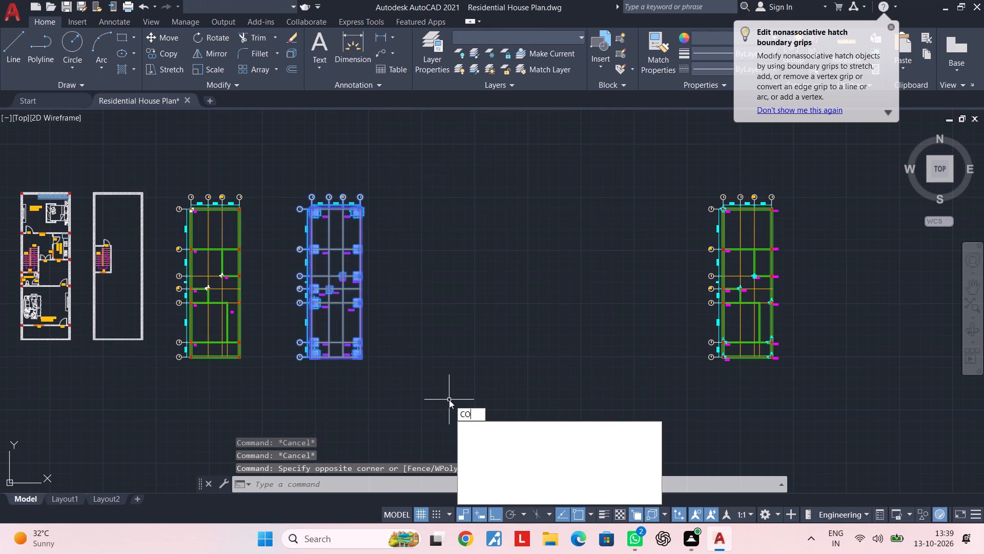
{"action": "key", "text": "space"}
{"action": "left_click", "coordinate": [425, 395]}
{"action": "left_click", "coordinate": [653, 402]}
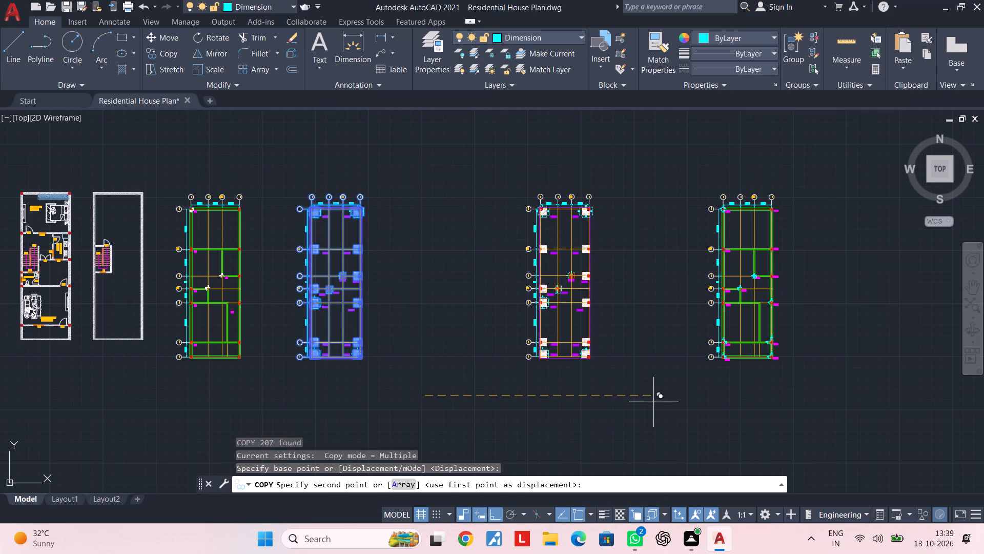
{"action": "key", "text": "Escape"}
{"action": "key", "text": "Escape"}
{"action": "key", "text": "Escape"}
{"action": "key", "text": "Escape"}
Erase the original footing plan beside the wall layout plan.
{"action": "left_click", "coordinate": [275, 168]}
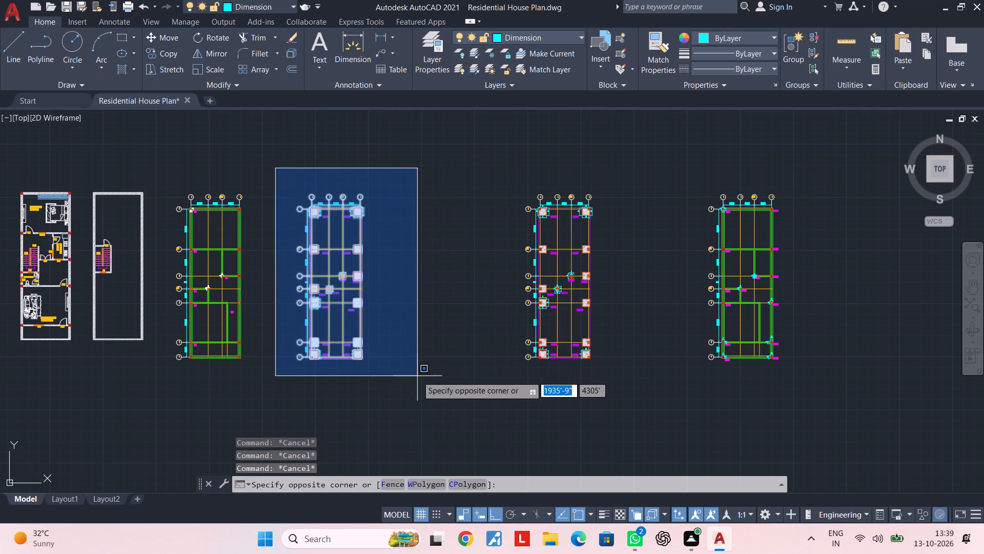
{"action": "left_click", "coordinate": [417, 382]}
{"action": "key", "text": "Delete"}
{"action": "middle_click_drag", "start_coordinate": [398, 349], "coordinate": [400, 349]}
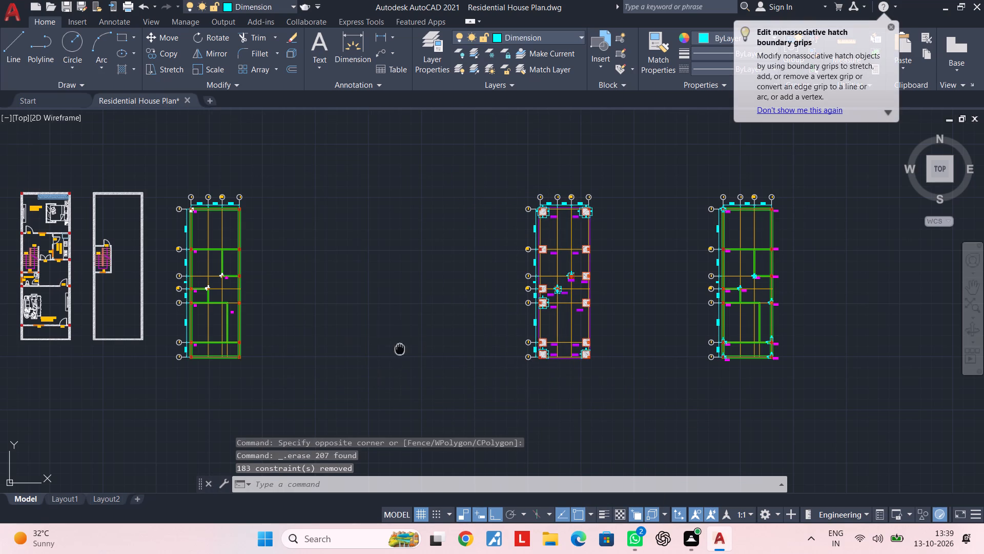
{"action": "middle_click_drag", "start_coordinate": [400, 349], "coordinate": [509, 348]}
{"action": "key", "text": "Escape"}
{"action": "key", "text": "Escape"}
{"action": "middle_click_drag", "start_coordinate": [453, 342], "coordinate": [439, 319]}
{"action": "key", "text": "Escape"}
{"action": "key", "text": "Escape"}
{"action": "middle_click_drag", "start_coordinate": [488, 300], "coordinate": [436, 312]}
{"action": "key", "text": "Escape"}
{"action": "key", "text": "Escape"}
{"action": "key", "text": "Escape"}
{"action": "key", "text": "Escape"}
{"action": "key", "text": "Escape"}
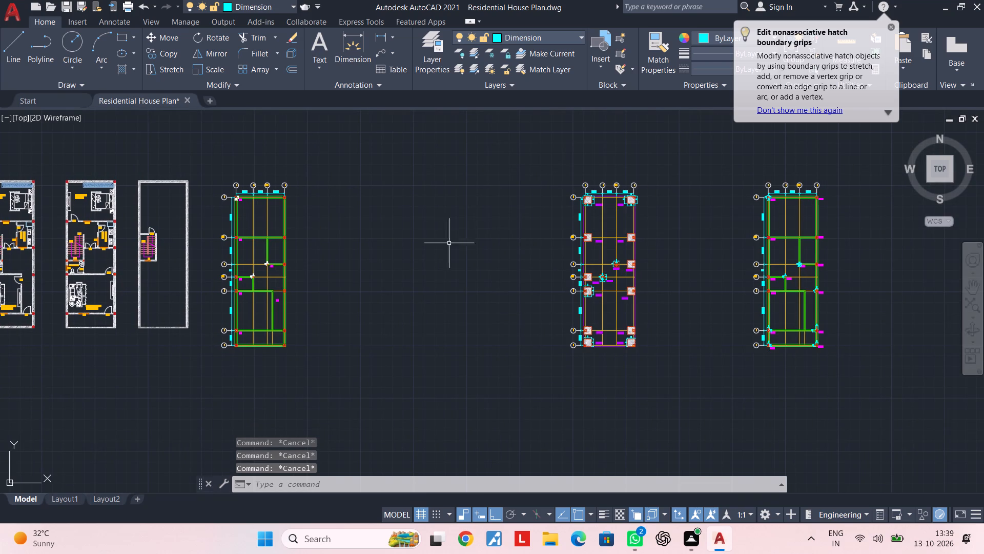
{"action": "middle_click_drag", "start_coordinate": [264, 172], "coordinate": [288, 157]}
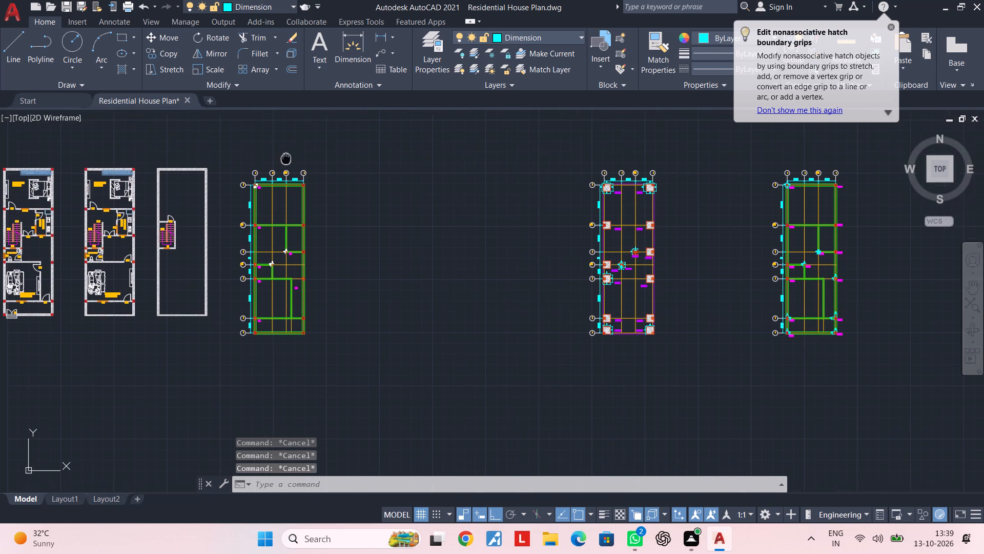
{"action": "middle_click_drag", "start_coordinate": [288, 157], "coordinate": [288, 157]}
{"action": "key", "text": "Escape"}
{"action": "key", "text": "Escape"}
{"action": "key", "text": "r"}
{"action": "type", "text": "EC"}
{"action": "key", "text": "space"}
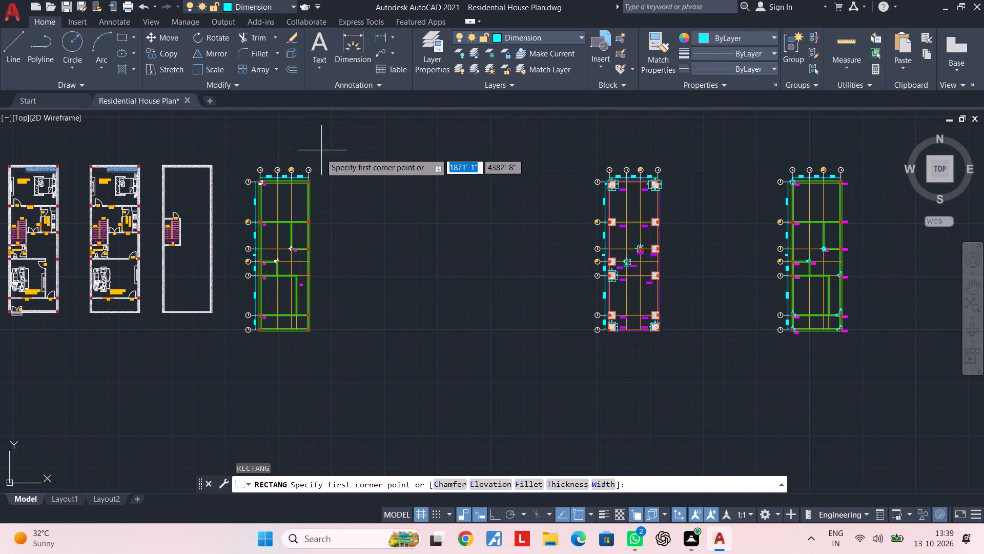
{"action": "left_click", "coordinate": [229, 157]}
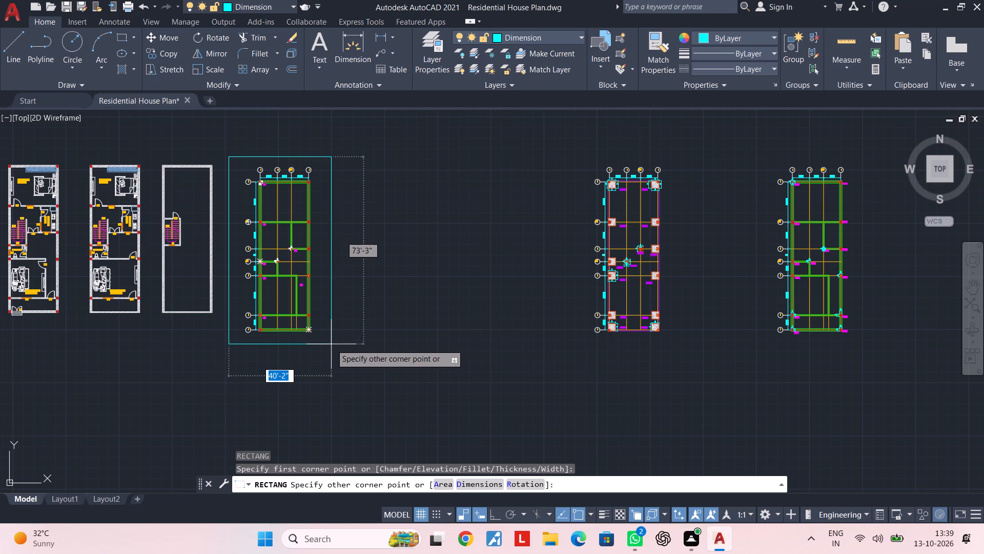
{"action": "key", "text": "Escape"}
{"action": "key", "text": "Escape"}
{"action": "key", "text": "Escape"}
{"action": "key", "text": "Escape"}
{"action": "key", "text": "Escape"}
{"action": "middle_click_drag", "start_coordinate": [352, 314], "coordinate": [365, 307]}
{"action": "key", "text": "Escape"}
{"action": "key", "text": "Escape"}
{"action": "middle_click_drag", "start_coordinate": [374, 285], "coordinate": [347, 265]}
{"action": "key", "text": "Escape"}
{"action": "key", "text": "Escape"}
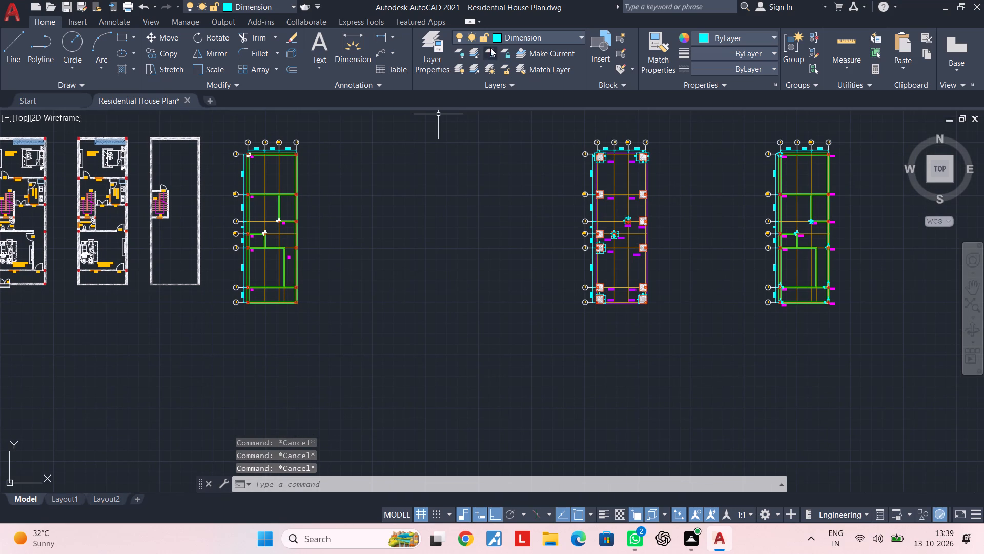
Make layer 0 the current layer.
{"action": "left_click", "coordinate": [516, 39]}
{"action": "left_click", "coordinate": [509, 53]}
{"action": "key", "text": "Escape"}
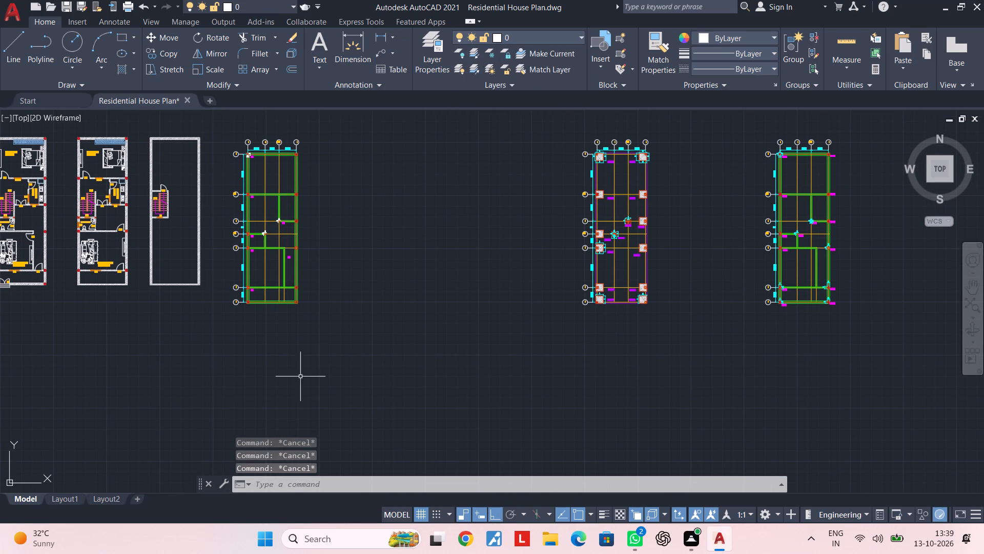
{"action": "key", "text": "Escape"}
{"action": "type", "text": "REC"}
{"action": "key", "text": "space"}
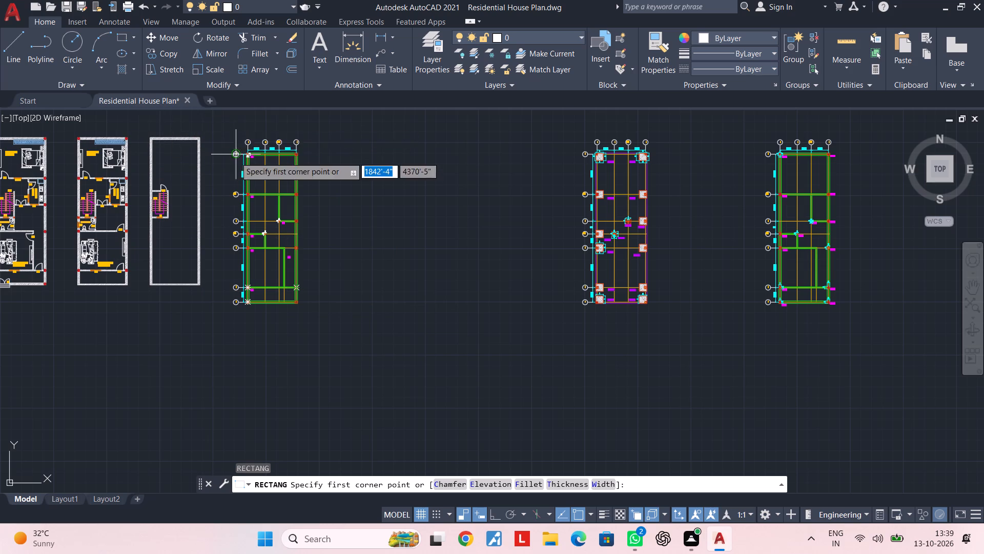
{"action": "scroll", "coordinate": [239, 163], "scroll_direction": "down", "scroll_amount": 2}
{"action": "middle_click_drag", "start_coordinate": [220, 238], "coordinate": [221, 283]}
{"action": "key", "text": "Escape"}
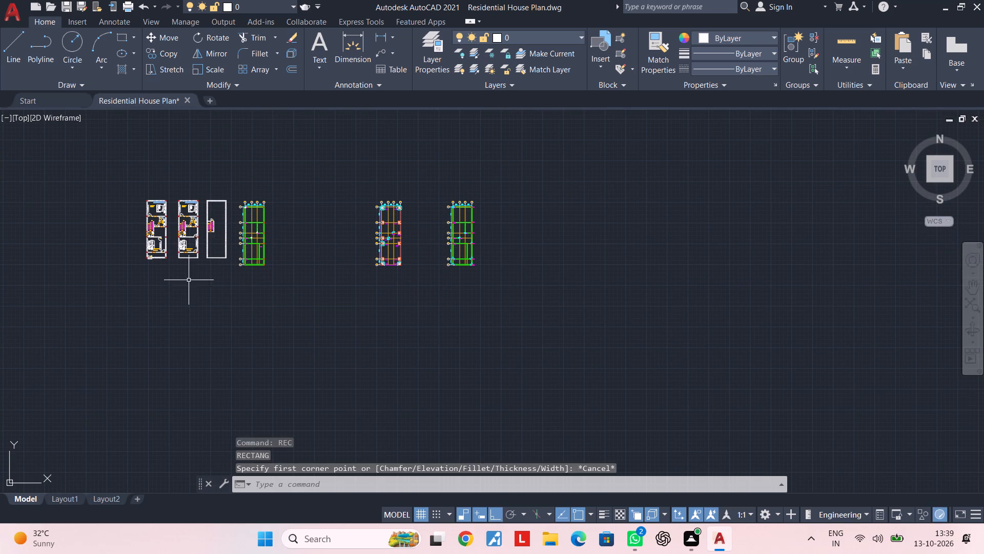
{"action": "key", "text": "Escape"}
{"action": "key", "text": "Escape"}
Draw a rectangular frame about 254 by 111 feet around the floor plans and wall layout plan, leaving empty space beside them.
{"action": "key", "text": "r"}
{"action": "type", "text": "EC"}
{"action": "key", "text": "space"}
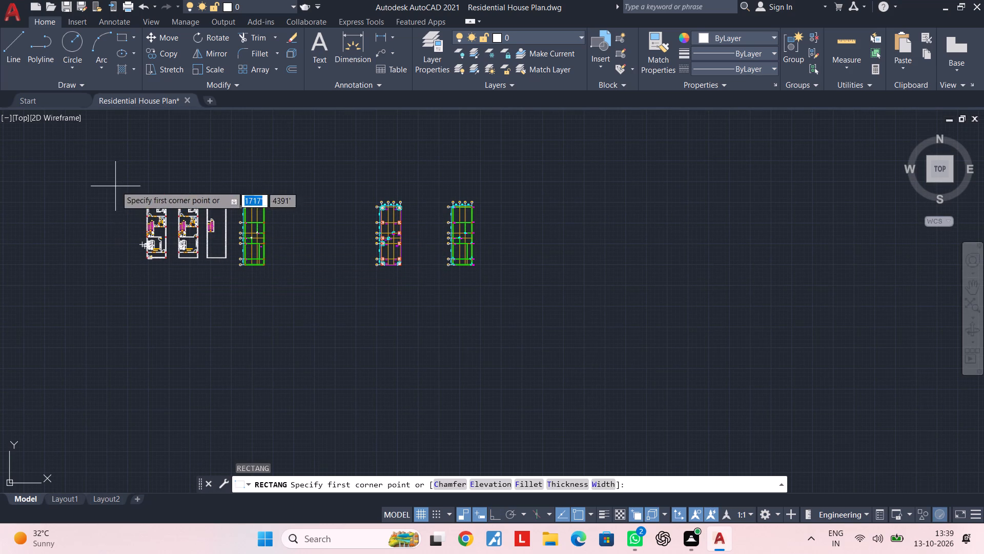
{"action": "left_click", "coordinate": [116, 185]}
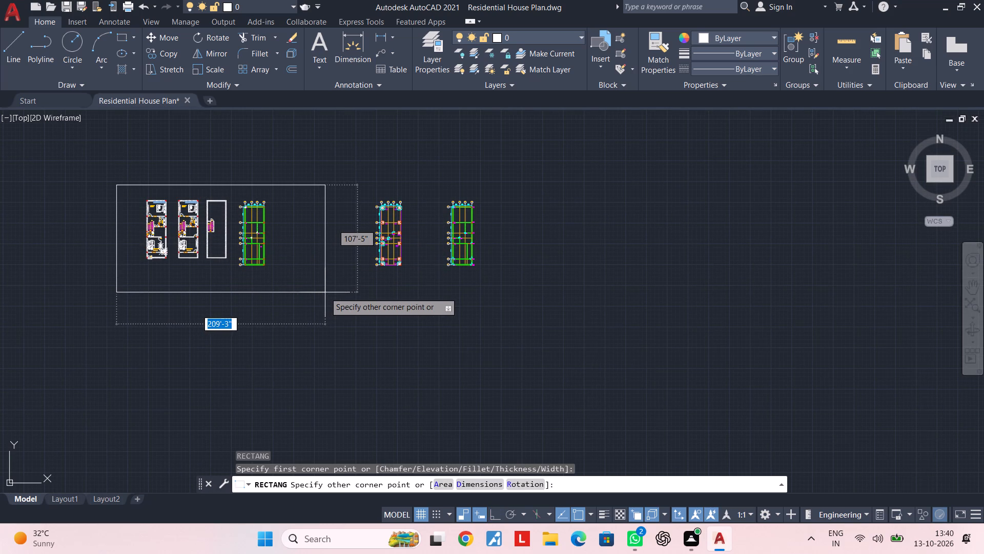
{"action": "left_click", "coordinate": [372, 296]}
{"action": "key", "text": "Escape"}
{"action": "key", "text": "Escape"}
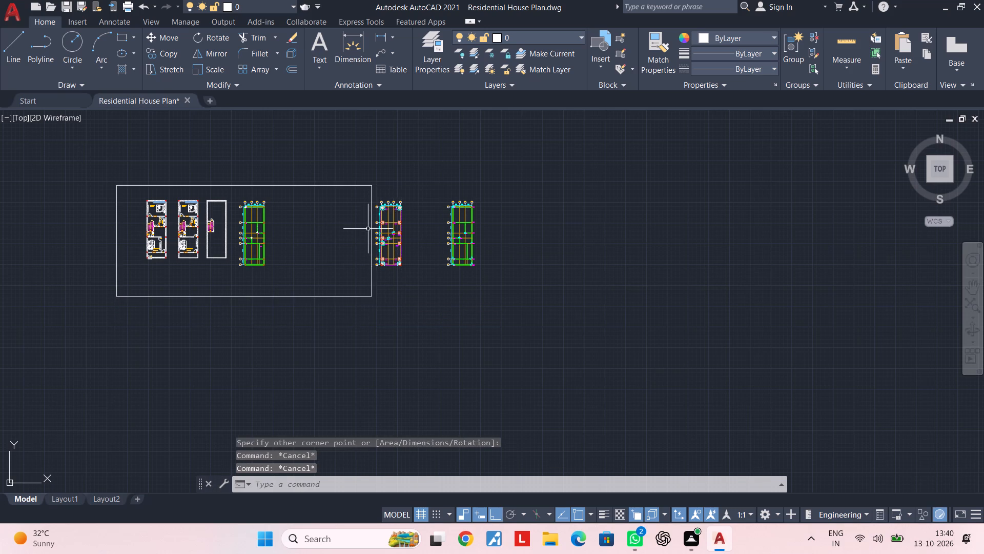
Copy the footing plan horizontally into the rectangular frame, next to the wall layout plan.
{"action": "scroll", "coordinate": [386, 207], "scroll_direction": "up", "scroll_amount": 3}
{"action": "left_click", "coordinate": [341, 169]}
{"action": "middle_click_drag", "start_coordinate": [421, 407], "coordinate": [415, 385]}
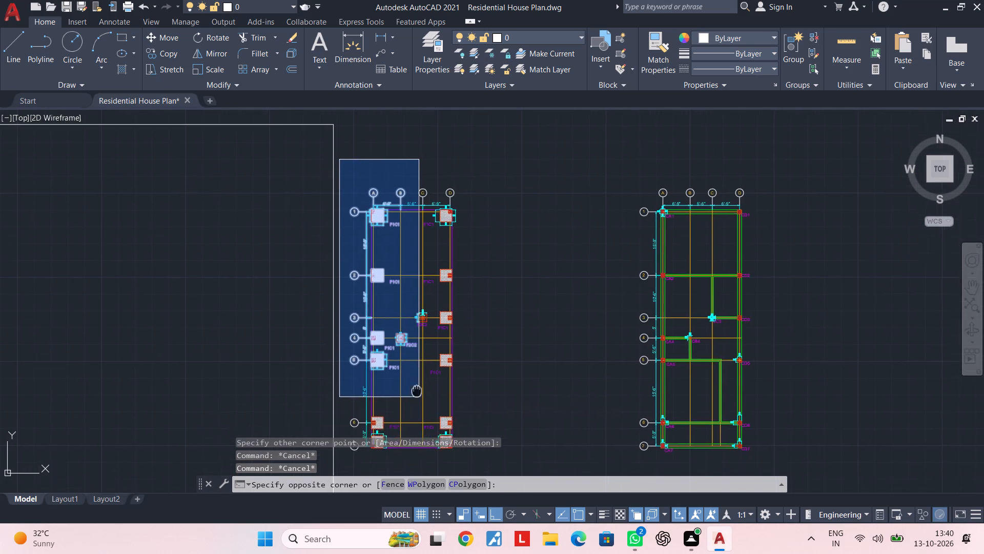
{"action": "middle_click_drag", "start_coordinate": [415, 385], "coordinate": [399, 308]}
{"action": "left_click", "coordinate": [487, 397]}
{"action": "type", "text": "CO"}
{"action": "key", "text": "space"}
{"action": "left_click", "coordinate": [414, 351]}
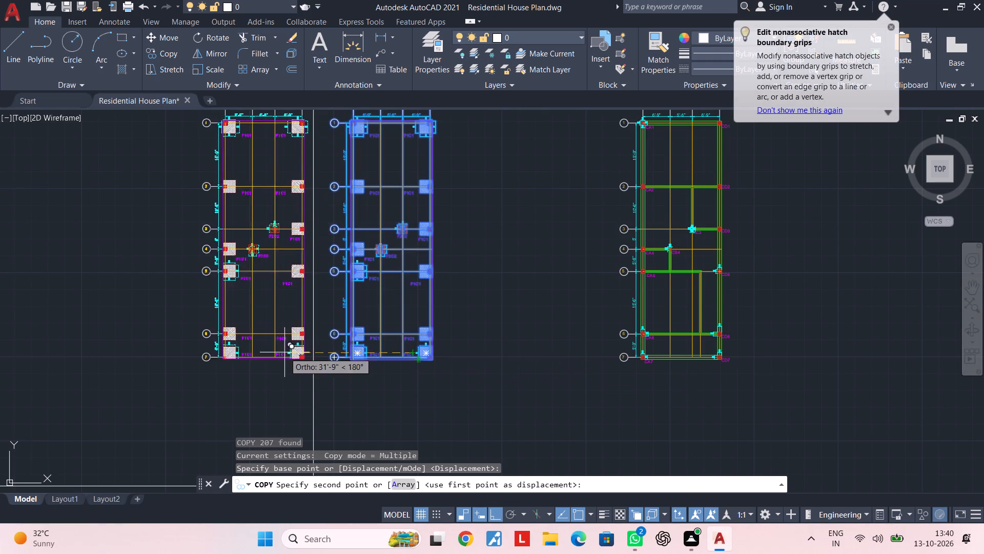
{"action": "middle_click_drag", "start_coordinate": [285, 352], "coordinate": [597, 364]}
{"action": "scroll", "coordinate": [455, 363], "scroll_direction": "down", "scroll_amount": 1}
{"action": "scroll", "coordinate": [378, 365], "scroll_direction": "up", "scroll_amount": 1}
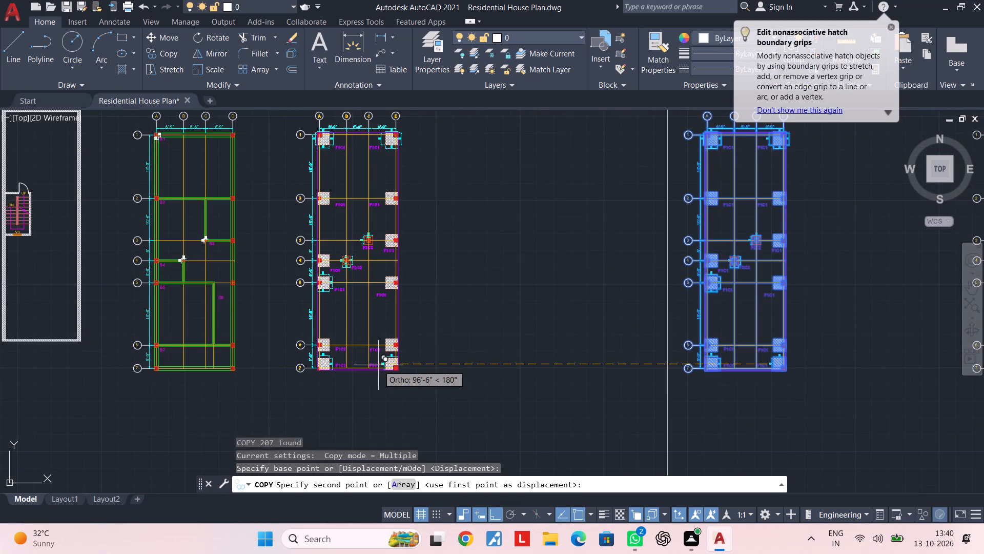
{"action": "left_click", "coordinate": [372, 365]}
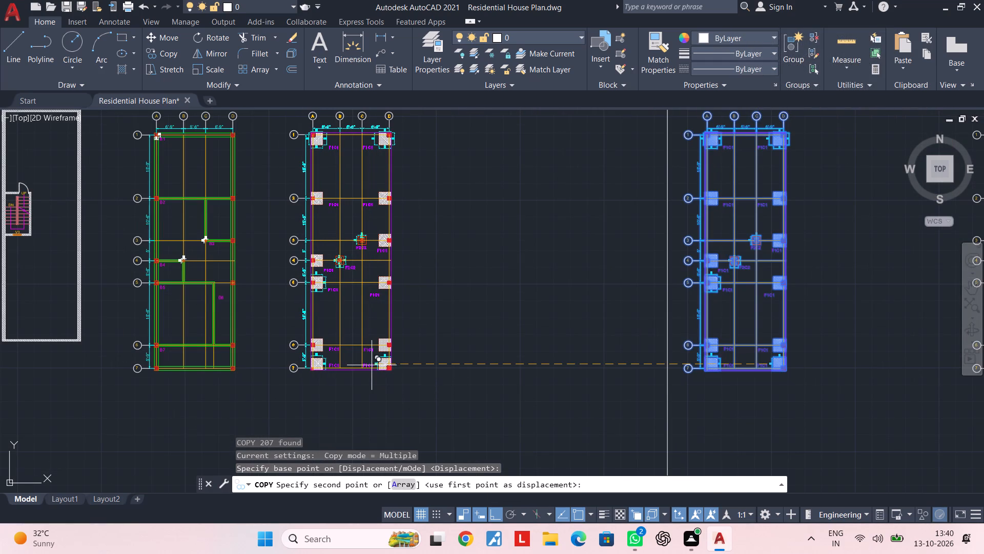
{"action": "key", "text": "Escape"}
{"action": "scroll", "coordinate": [508, 369], "scroll_direction": "down", "scroll_amount": 2}
{"action": "middle_click_drag", "start_coordinate": [511, 370], "coordinate": [430, 373]}
{"action": "key", "text": "Escape"}
{"action": "key", "text": "Escape"}
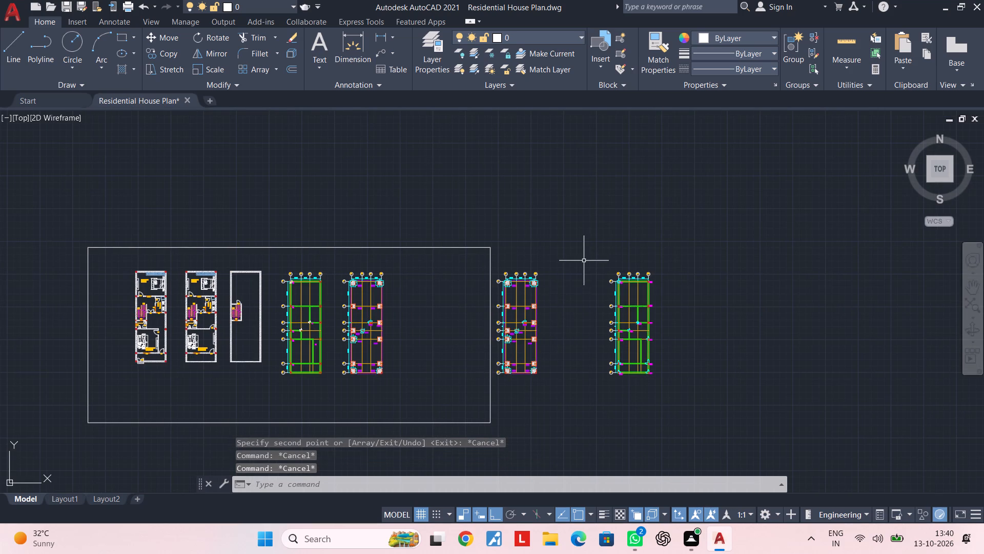
Copy the column plan about 126 feet 7 inches left into the frame, beside the copied footing plan.
{"action": "left_click", "coordinate": [579, 253]}
{"action": "left_click", "coordinate": [682, 399]}
{"action": "key", "text": "c"}
{"action": "type", "text": "O"}
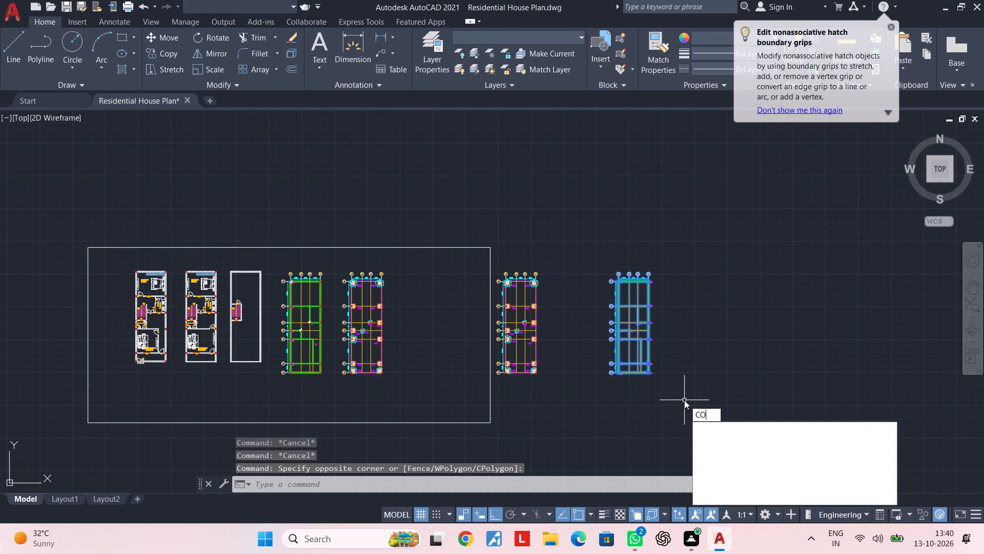
{"action": "key", "text": "space"}
{"action": "left_click", "coordinate": [681, 380]}
{"action": "scroll", "coordinate": [506, 390], "scroll_direction": "up", "scroll_amount": 2}
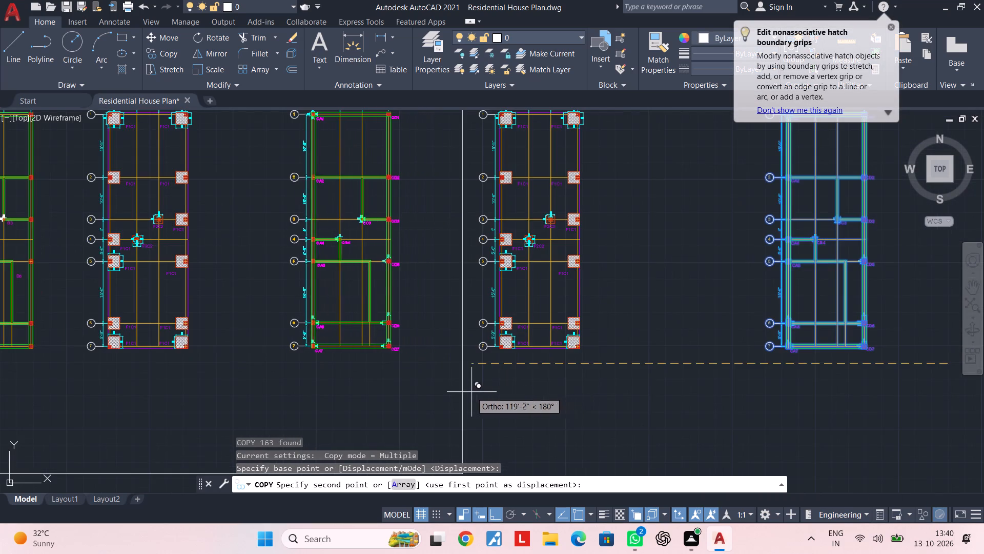
{"action": "scroll", "coordinate": [465, 393], "scroll_direction": "down", "scroll_amount": 1}
{"action": "middle_click_drag", "start_coordinate": [471, 394], "coordinate": [514, 404]}
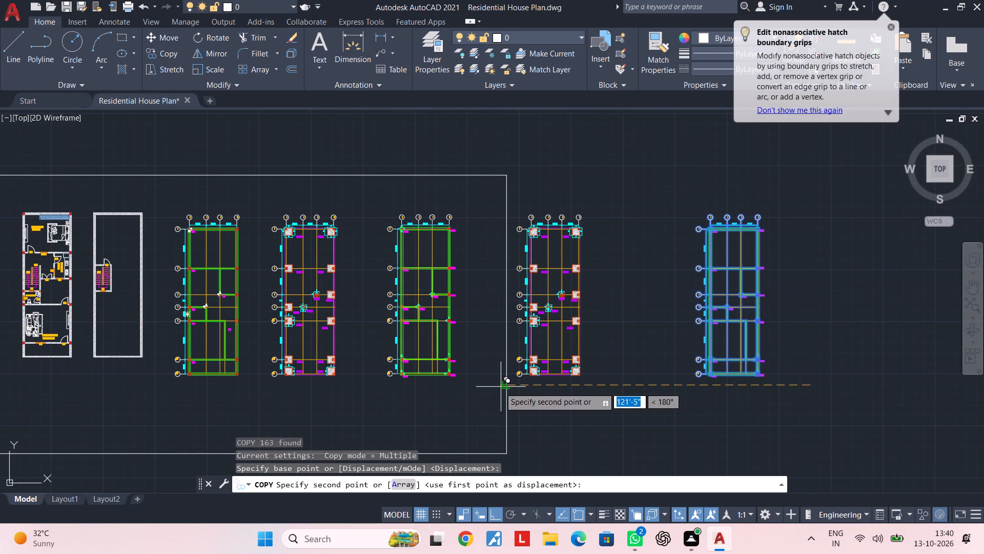
{"action": "left_click", "coordinate": [494, 390]}
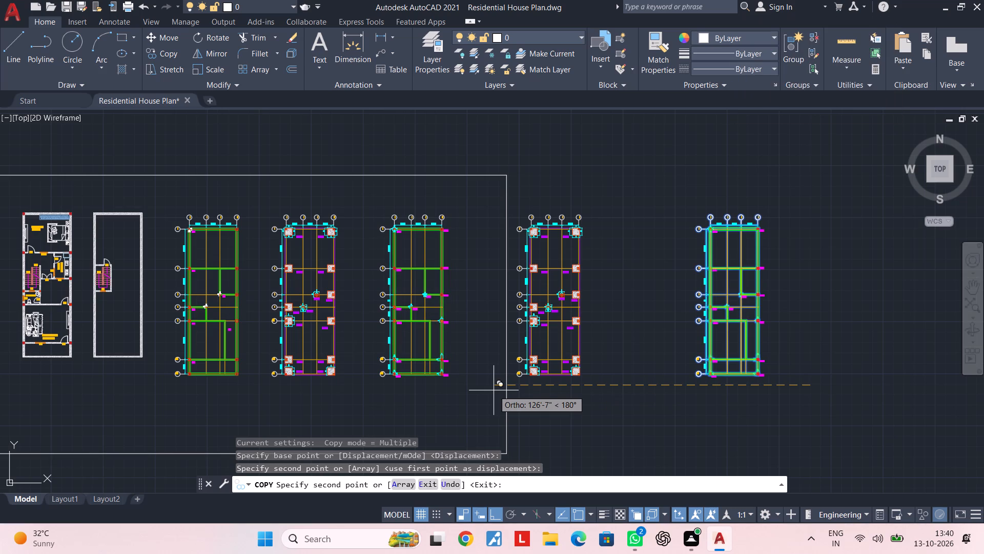
{"action": "key", "text": "Escape"}
{"action": "key", "text": "Escape"}
{"action": "key", "text": "Escape"}
{"action": "key", "text": "Escape"}
Examine how the floor, footing and column plans are spaced within the rectangular frame.
{"action": "scroll", "coordinate": [543, 390], "scroll_direction": "down", "scroll_amount": 3}
{"action": "middle_click_drag", "start_coordinate": [565, 388], "coordinate": [571, 351]}
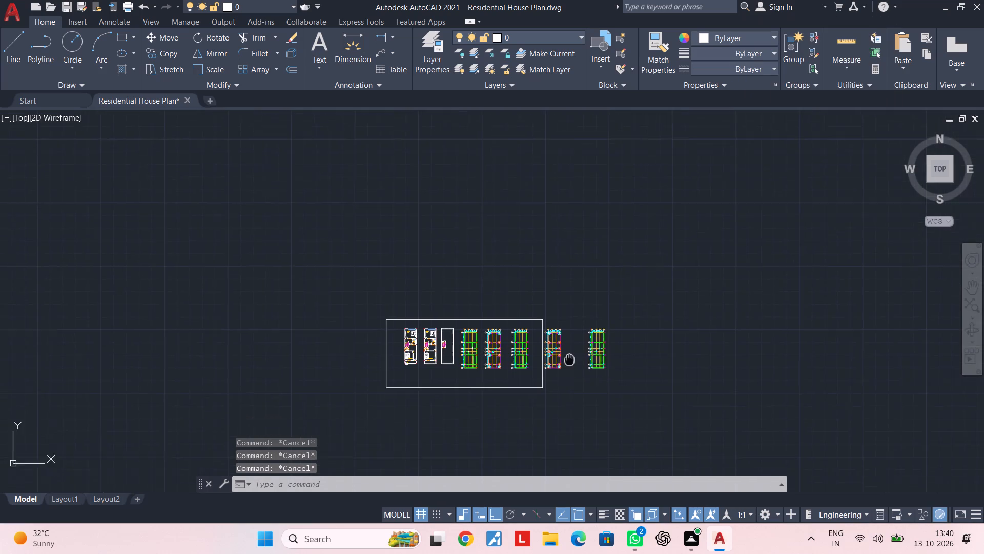
{"action": "middle_click_drag", "start_coordinate": [571, 351], "coordinate": [575, 335]}
{"action": "key", "text": "Escape"}
{"action": "scroll", "coordinate": [575, 335], "scroll_direction": "up", "scroll_amount": 1}
{"action": "middle_click_drag", "start_coordinate": [553, 366], "coordinate": [637, 354]}
{"action": "key", "text": "Escape"}
{"action": "key", "text": "Escape"}
{"action": "middle_click_drag", "start_coordinate": [478, 377], "coordinate": [555, 367]}
{"action": "key", "text": "Escape"}
{"action": "key", "text": "Escape"}
{"action": "scroll", "coordinate": [477, 283], "scroll_direction": "up", "scroll_amount": 2}
{"action": "middle_click_drag", "start_coordinate": [490, 293], "coordinate": [453, 339]}
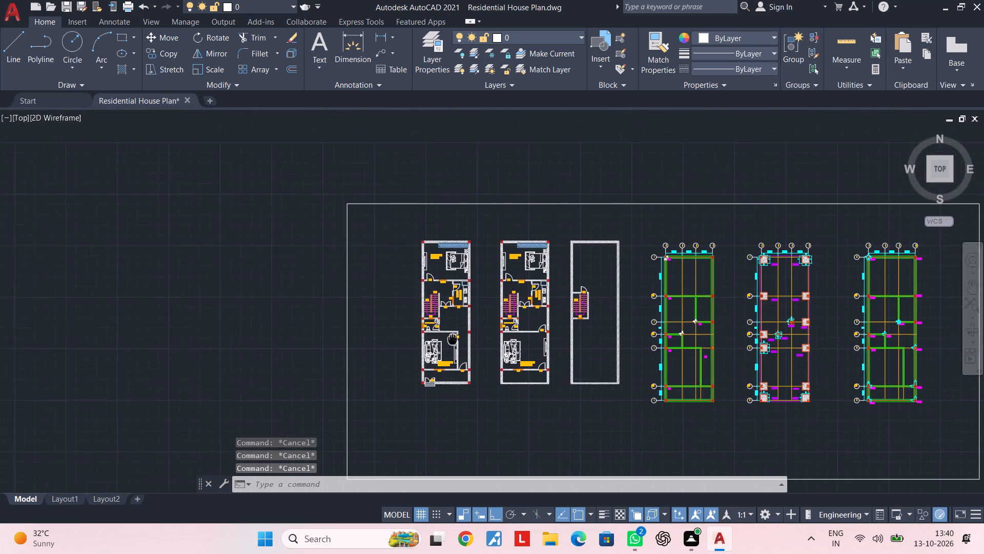
{"action": "middle_click_drag", "start_coordinate": [453, 339], "coordinate": [451, 341]}
{"action": "key", "text": "Escape"}
{"action": "middle_click_drag", "start_coordinate": [435, 340], "coordinate": [427, 304]}
{"action": "key", "text": "Escape"}
{"action": "key", "text": "Escape"}
{"action": "key", "text": "Escape"}
{"action": "key", "text": "Escape"}
{"action": "key", "text": "Escape"}
{"action": "key", "text": "Escape"}
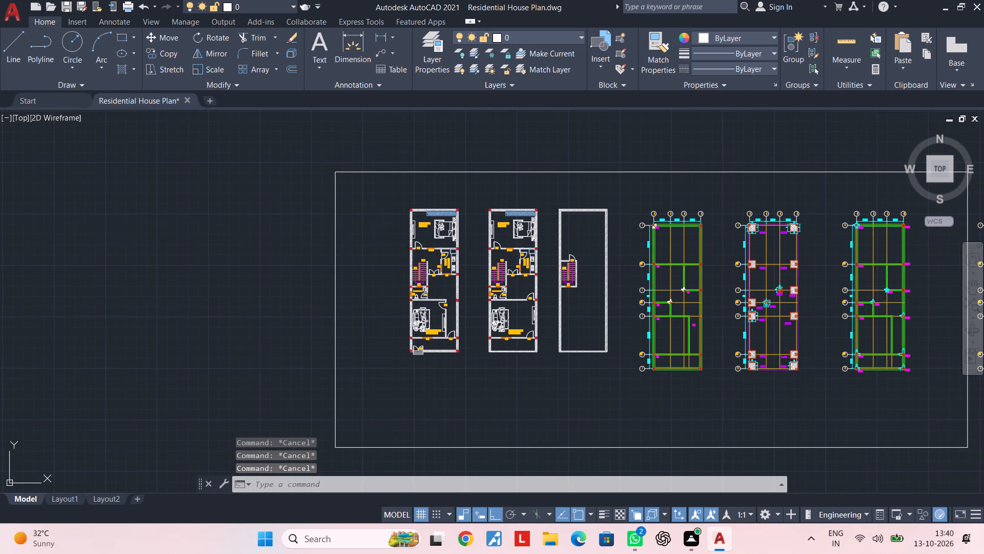
{"action": "key", "text": "Escape"}
{"action": "key", "text": "Escape"}
Stretch the frame's left edge horizontally inward, closer to the first floor plan.
{"action": "left_click", "coordinate": [338, 305]}
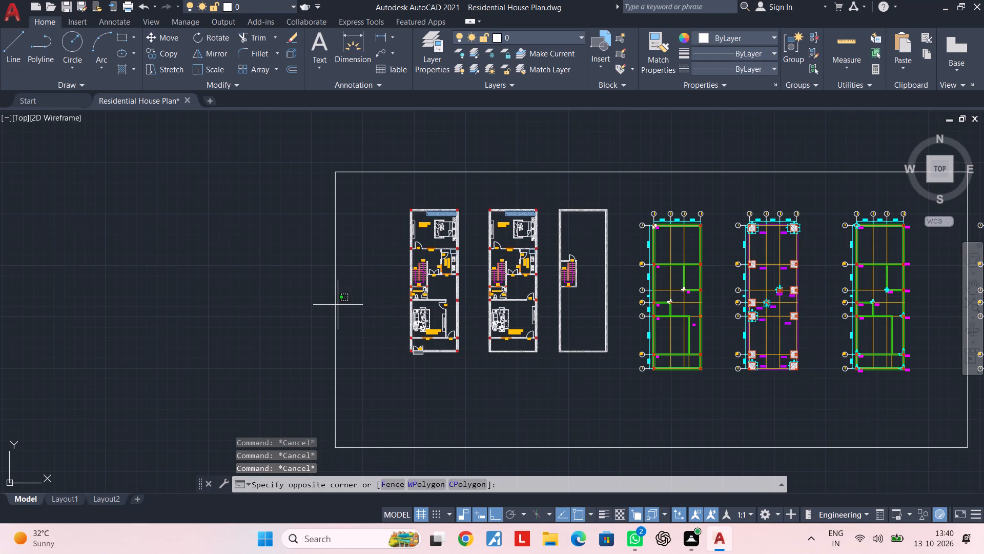
{"action": "left_click", "coordinate": [334, 305]}
{"action": "left_click", "coordinate": [338, 311]}
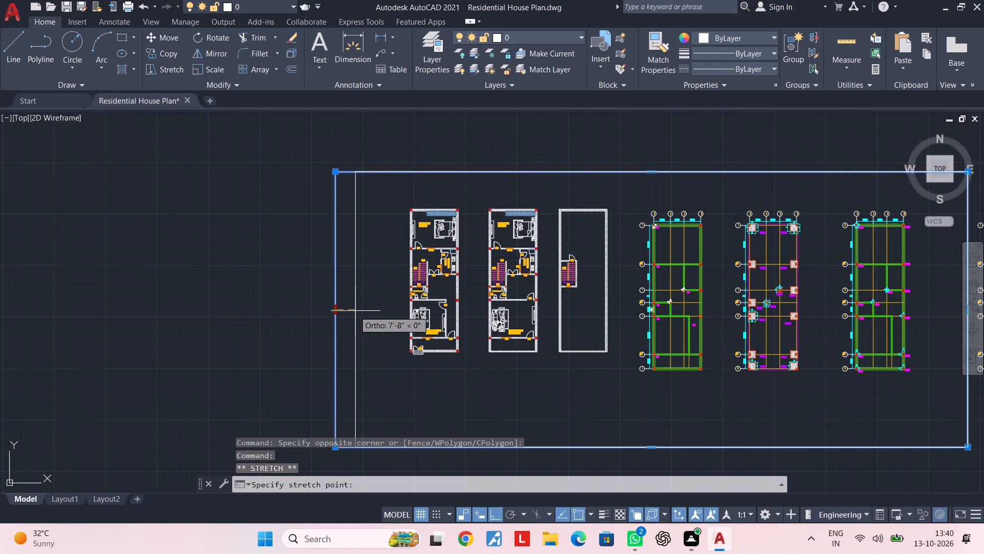
{"action": "left_click", "coordinate": [366, 311]}
{"action": "key", "text": "Escape"}
{"action": "key", "text": "Escape"}
{"action": "key", "text": "Escape"}
{"action": "scroll", "coordinate": [410, 327], "scroll_direction": "down", "scroll_amount": 2}
{"action": "middle_click_drag", "start_coordinate": [414, 327], "coordinate": [300, 323]}
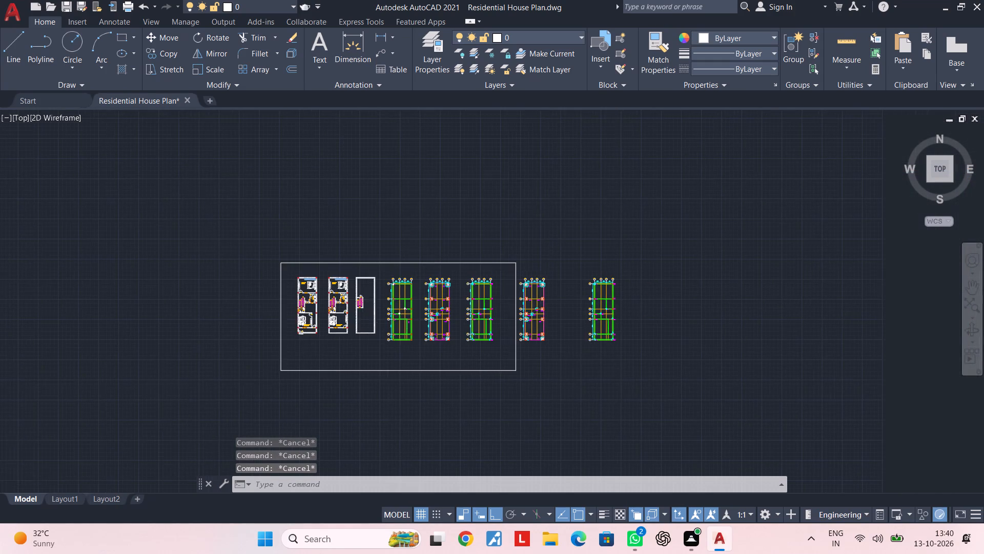
Stretch the frame's right edge horizontally inward, closer to the copied column plan.
{"action": "key", "text": "Escape"}
{"action": "scroll", "coordinate": [502, 316], "scroll_direction": "up", "scroll_amount": 3}
{"action": "left_click", "coordinate": [531, 303]}
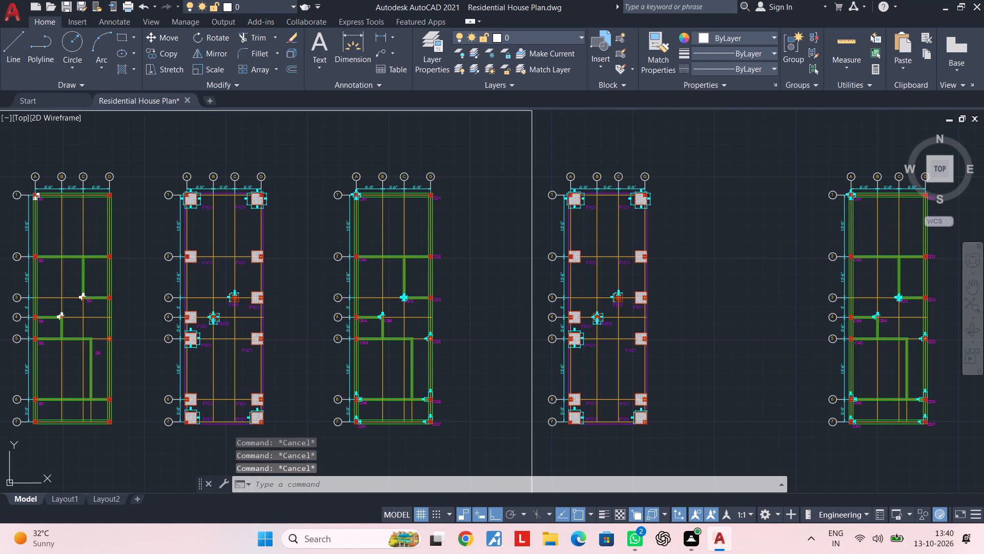
{"action": "left_click", "coordinate": [532, 330]}
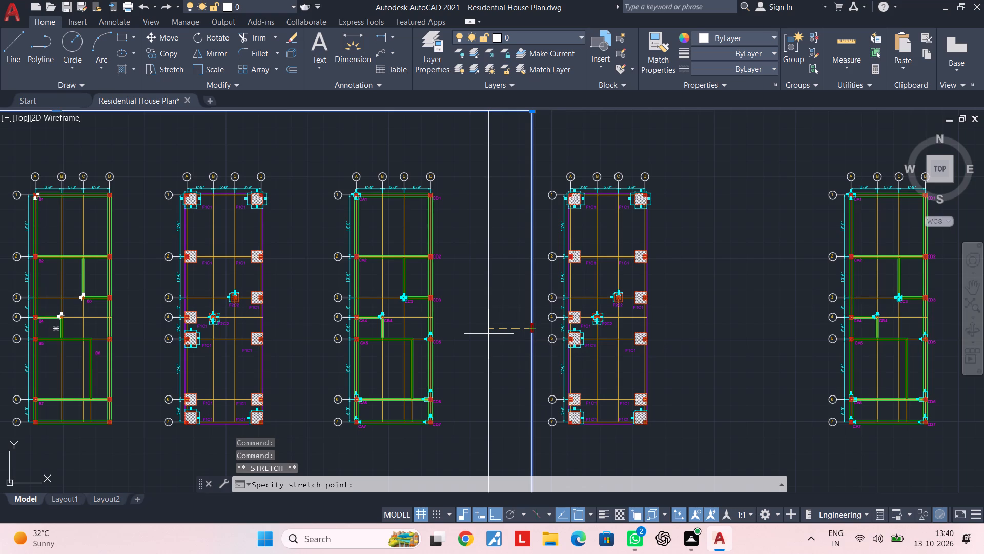
{"action": "left_click", "coordinate": [488, 334]}
{"action": "key", "text": "Escape"}
{"action": "scroll", "coordinate": [477, 335], "scroll_direction": "down", "scroll_amount": 3}
{"action": "middle_click_drag", "start_coordinate": [478, 335], "coordinate": [519, 328]}
{"action": "key", "text": "Escape"}
{"action": "key", "text": "Escape"}
{"action": "middle_click_drag", "start_coordinate": [481, 333], "coordinate": [496, 300]}
{"action": "key", "text": "Escape"}
{"action": "key", "text": "Escape"}
{"action": "key", "text": "Escape"}
{"action": "middle_click", "coordinate": [488, 313]}
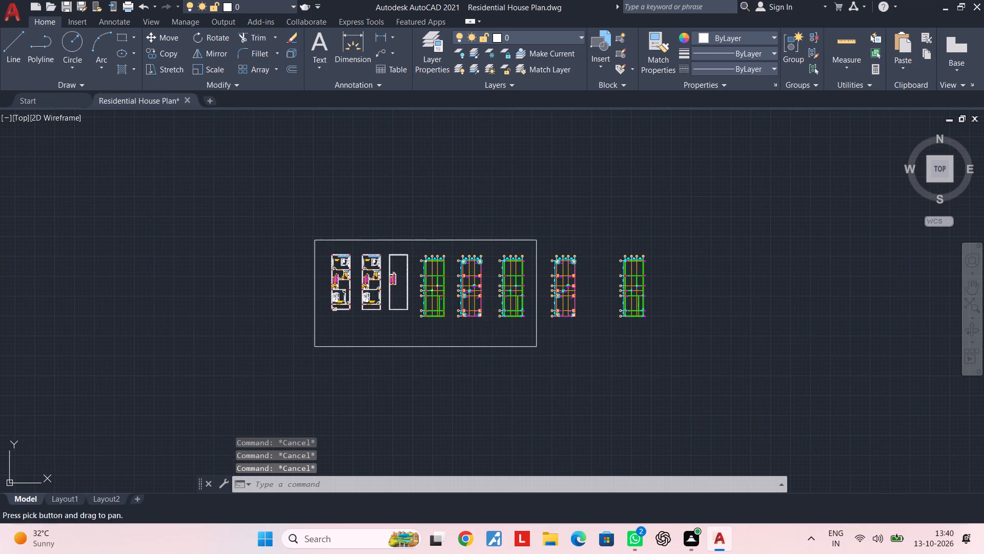
{"action": "key", "text": "Escape"}
{"action": "key", "text": "Escape"}
{"action": "key", "text": "Escape"}
{"action": "key", "text": "Escape"}
Delete the original footing and column plans left outside the rectangular frame.
{"action": "scroll", "coordinate": [552, 289], "scroll_direction": "up", "scroll_amount": 1}
{"action": "left_click", "coordinate": [538, 216]}
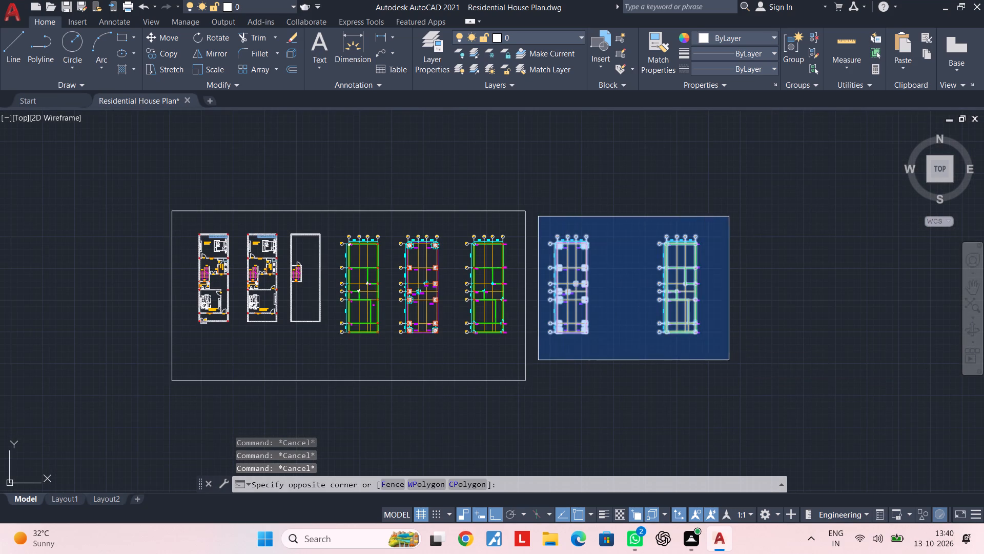
{"action": "left_click", "coordinate": [729, 360]}
{"action": "key", "text": "Delete"}
{"action": "key", "text": "Escape"}
{"action": "key", "text": "Escape"}
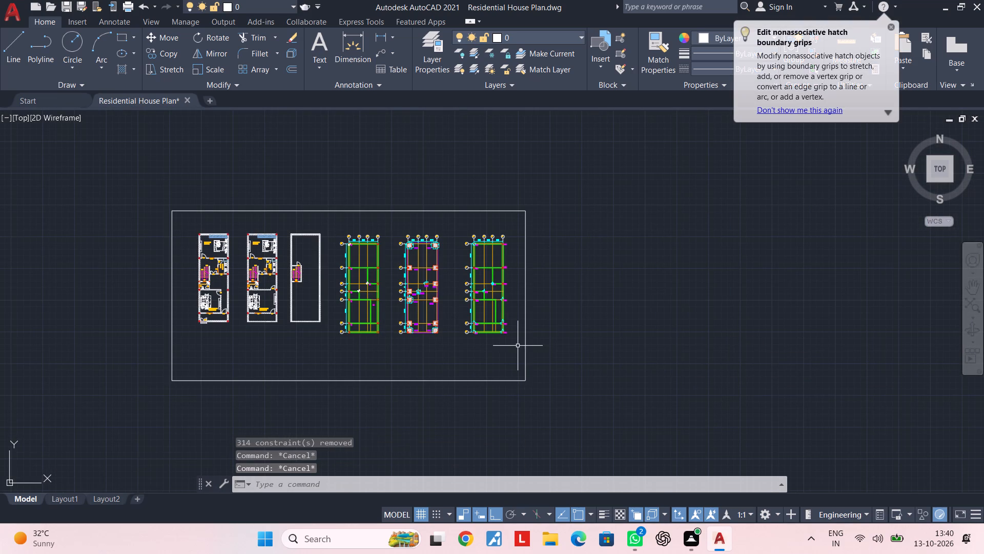
Save the drawing.
{"action": "key", "text": "ctrl+s"}
{"action": "key", "text": "ctrl+s"}
{"action": "key", "text": "Escape"}
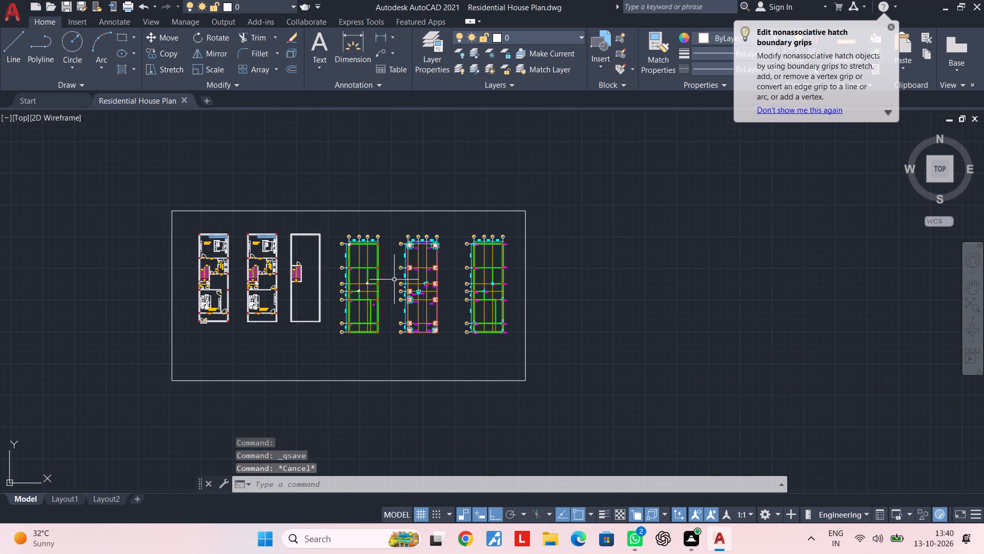
Draw a vertical divider line from the frame's top edge to its bottom edge between the wall layout and footing plans.
{"action": "key", "text": "l"}
{"action": "key", "text": "space"}
{"action": "scroll", "coordinate": [396, 234], "scroll_direction": "up", "scroll_amount": 1}
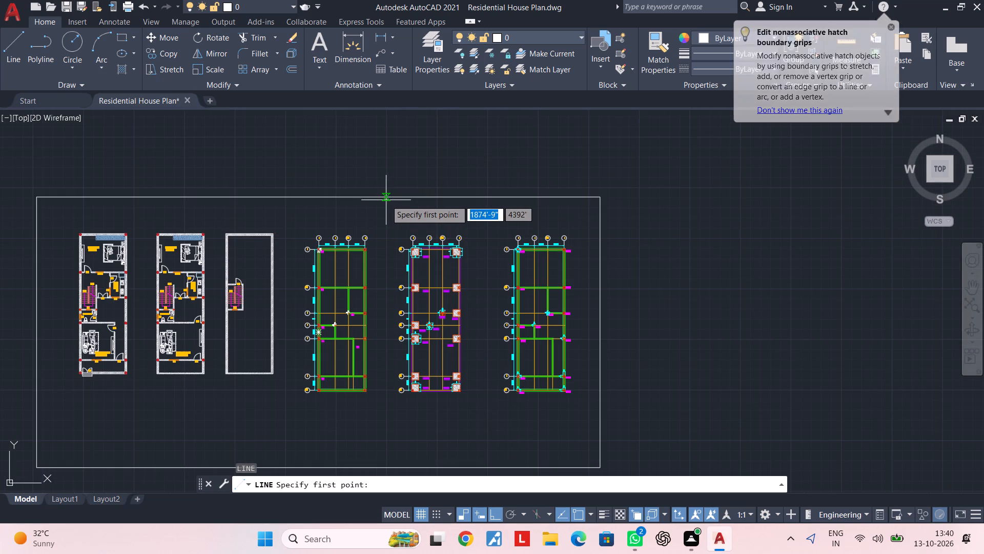
{"action": "left_click", "coordinate": [386, 200]}
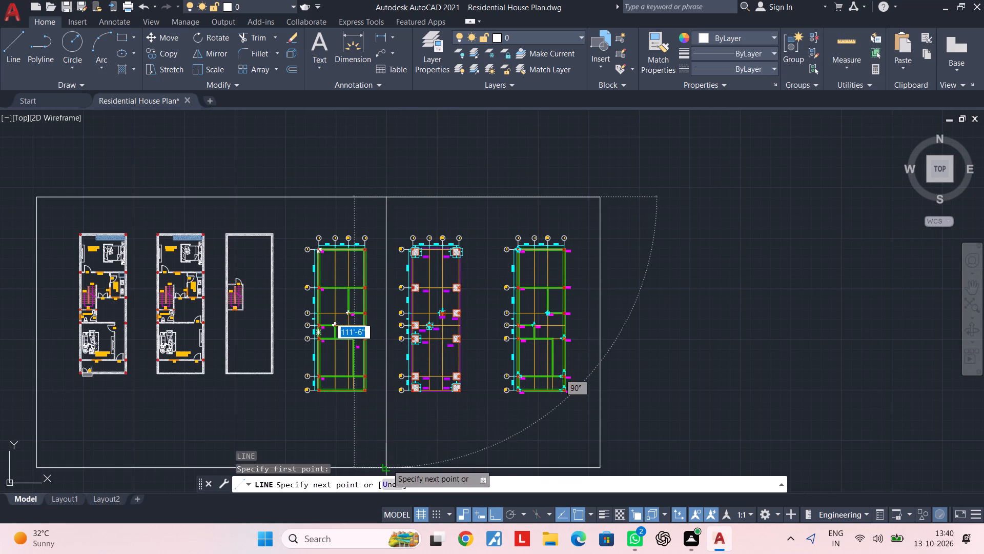
{"action": "left_click", "coordinate": [387, 467]}
{"action": "key", "text": "Escape"}
{"action": "key", "text": "Escape"}
{"action": "middle_click_drag", "start_coordinate": [493, 364], "coordinate": [485, 266]}
{"action": "key", "text": "Escape"}
{"action": "key", "text": "Escape"}
Draw a full-height vertical divider line inside the frame between the footing plan and the column plan.
{"action": "key", "text": "space"}
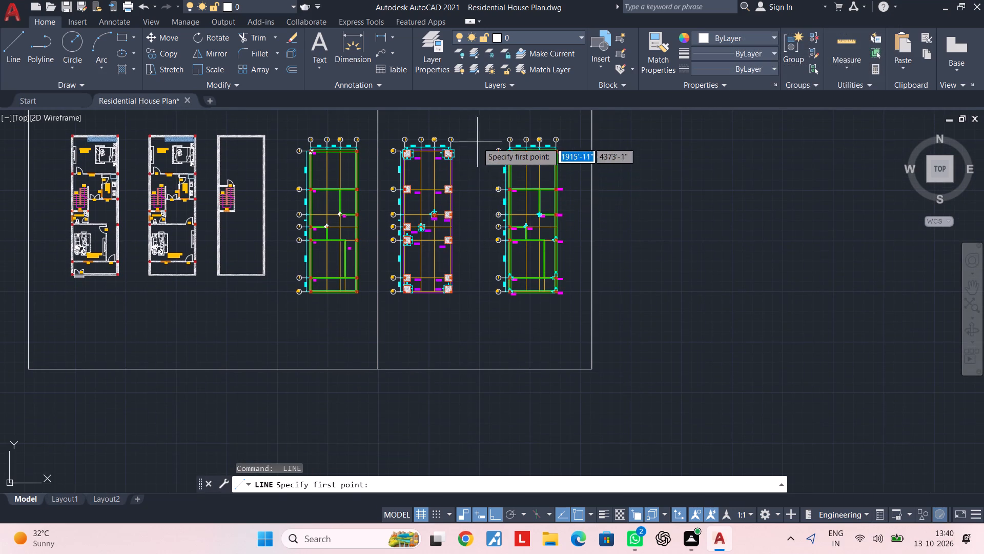
{"action": "middle_click_drag", "start_coordinate": [474, 232], "coordinate": [473, 300]}
{"action": "left_click", "coordinate": [477, 165]}
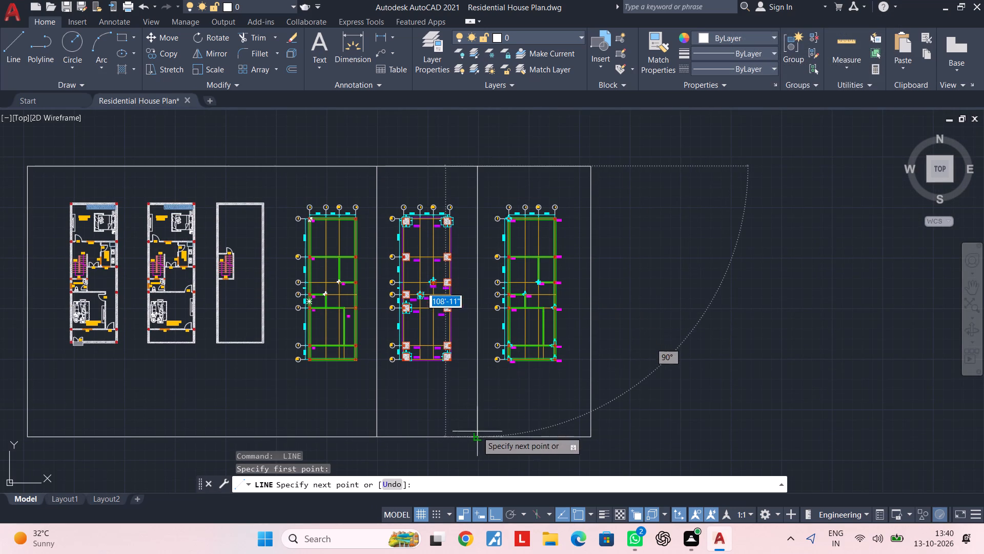
{"action": "left_click", "coordinate": [476, 439]}
{"action": "key", "text": "Escape"}
{"action": "key", "text": "Escape"}
{"action": "key", "text": "Escape"}
{"action": "key", "text": "Escape"}
{"action": "key", "text": "Escape"}
Draw a full-height vertical divider line inside the frame between the staircase-only plan and the wall layout plan.
{"action": "middle_click_drag", "start_coordinate": [378, 346], "coordinate": [557, 362]}
{"action": "key", "text": "space"}
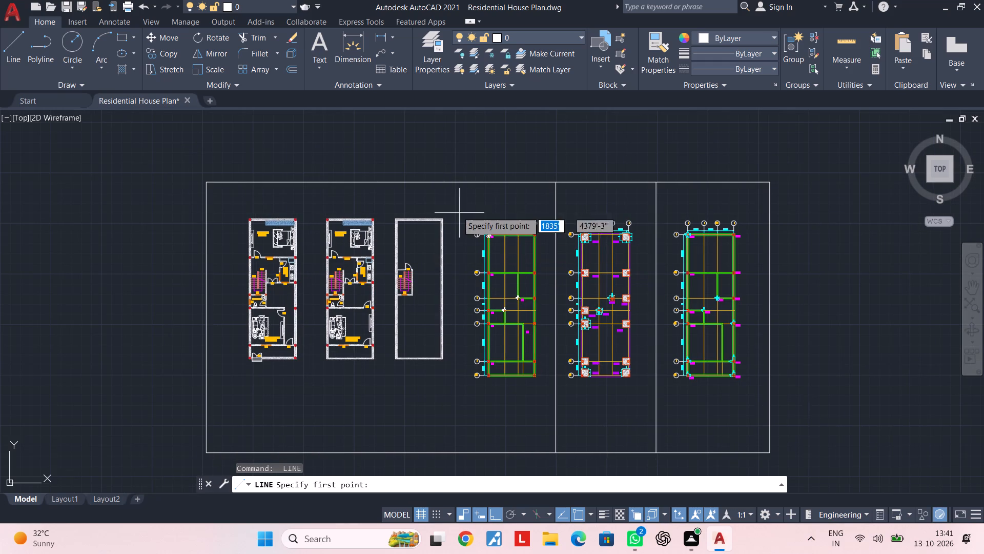
{"action": "left_click", "coordinate": [461, 182]}
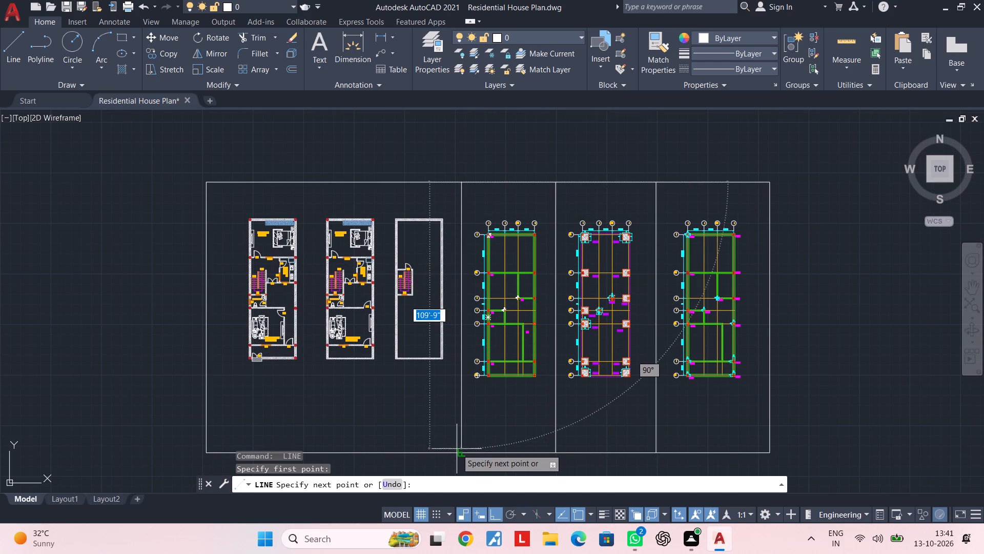
{"action": "left_click", "coordinate": [465, 454]}
{"action": "key", "text": "Escape"}
{"action": "key", "text": "Escape"}
{"action": "key", "text": "Escape"}
{"action": "key", "text": "Escape"}
{"action": "key", "text": "Escape"}
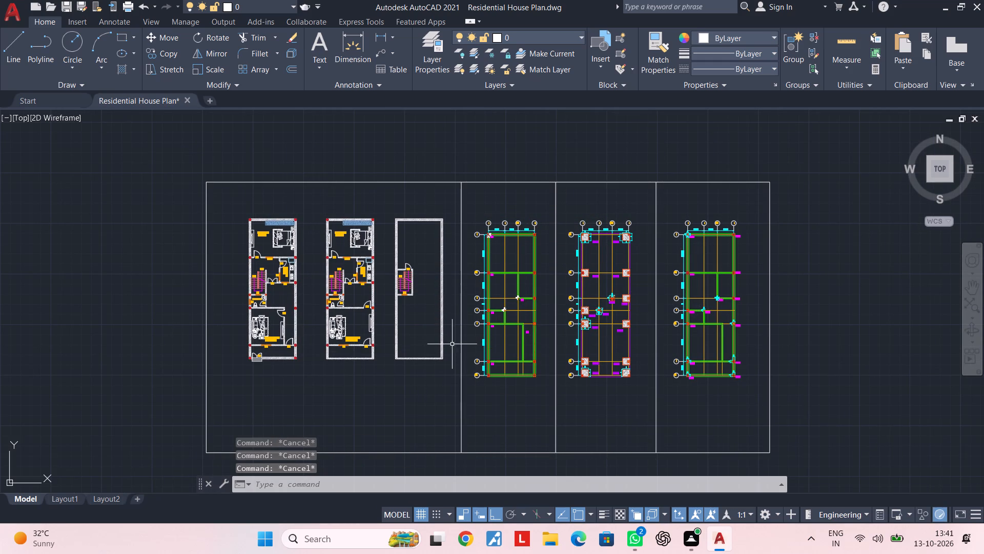
{"action": "key", "text": "Escape"}
{"action": "key", "text": "Escape"}
Draw a full-height vertical divider line inside the frame between the second floor plan and the staircase-only plan.
{"action": "middle_click_drag", "start_coordinate": [434, 299], "coordinate": [520, 309]}
{"action": "key", "text": "space"}
{"action": "left_click", "coordinate": [467, 190]}
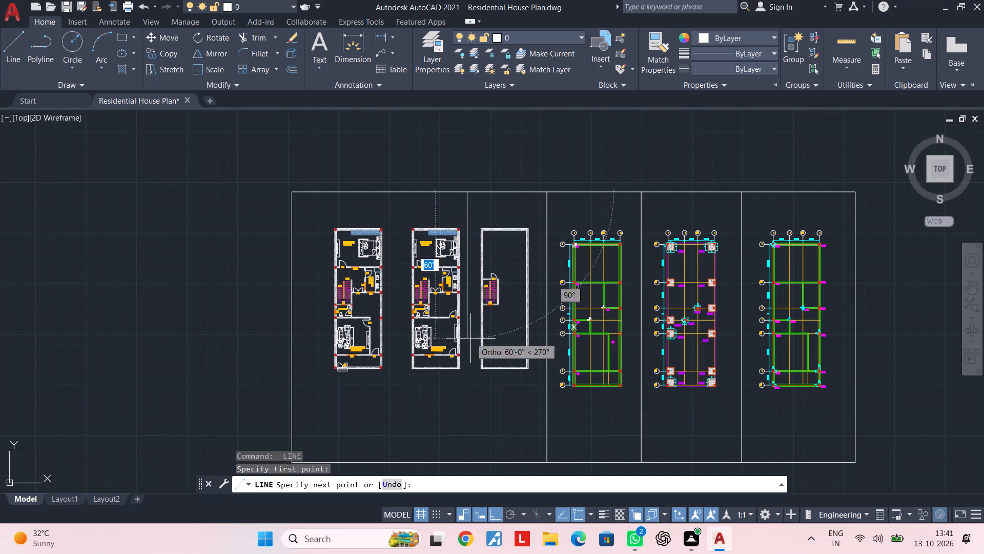
{"action": "left_click", "coordinate": [465, 461]}
{"action": "key", "text": "Escape"}
{"action": "key", "text": "Escape"}
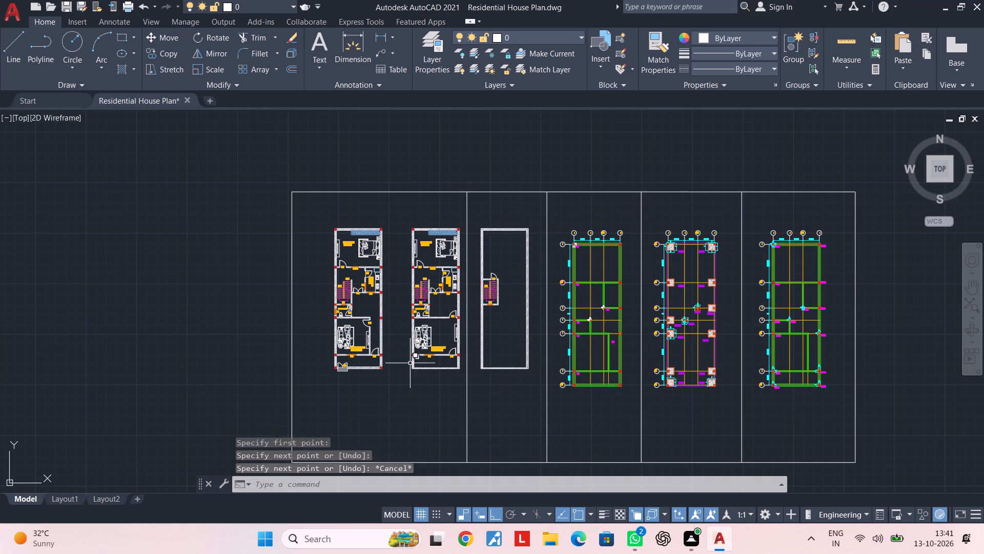
Draw a full-height vertical divider line inside the frame between the two furnished floor plans.
{"action": "middle_click_drag", "start_coordinate": [402, 349], "coordinate": [444, 331]}
{"action": "key", "text": "Escape"}
{"action": "key", "text": "space"}
{"action": "left_click", "coordinate": [435, 172]}
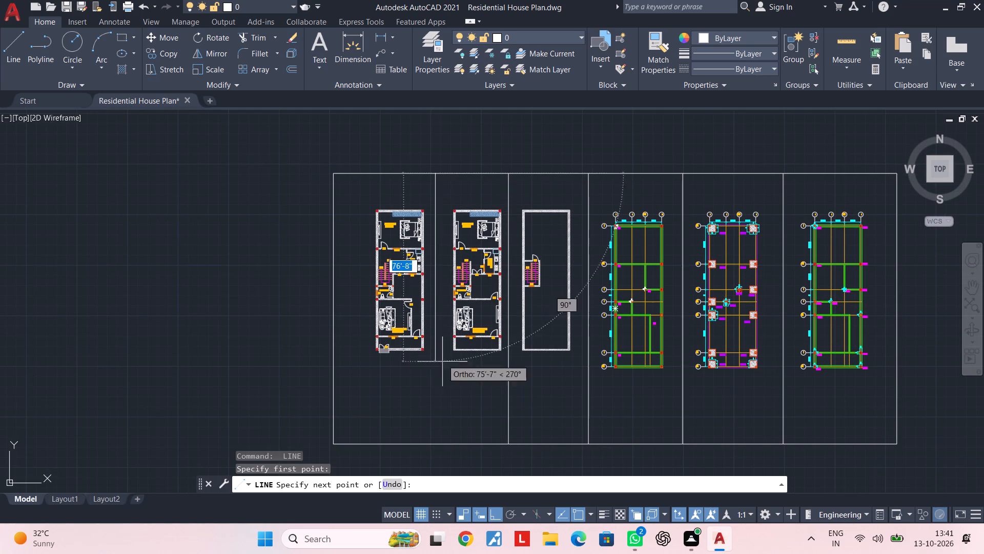
{"action": "left_click", "coordinate": [439, 444]}
{"action": "key", "text": "Escape"}
{"action": "key", "text": "Escape"}
{"action": "key", "text": "Escape"}
{"action": "key", "text": "Escape"}
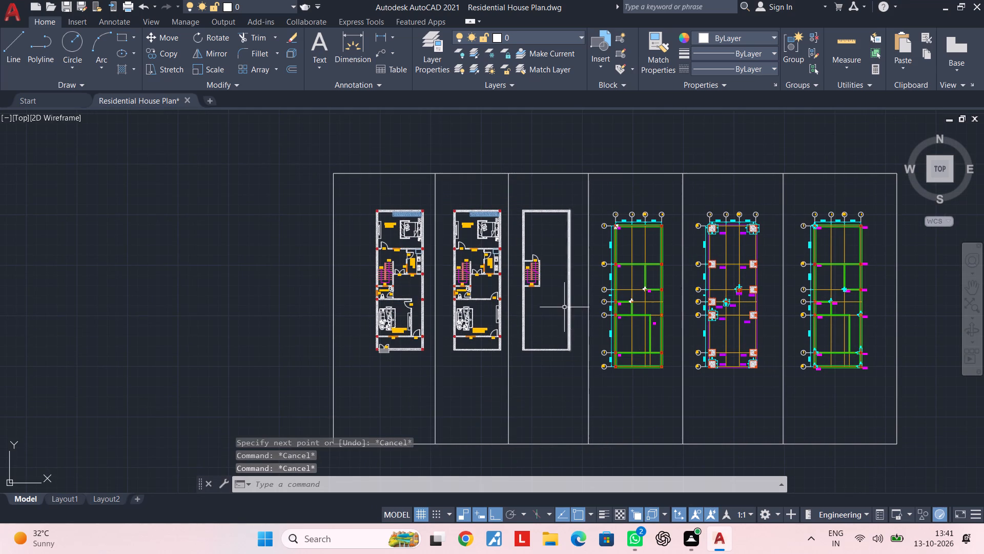
Examine how each plan sits within its divided compartment of the frame.
{"action": "scroll", "coordinate": [563, 291], "scroll_direction": "up", "scroll_amount": 2}
{"action": "middle_click_drag", "start_coordinate": [514, 280], "coordinate": [494, 414]}
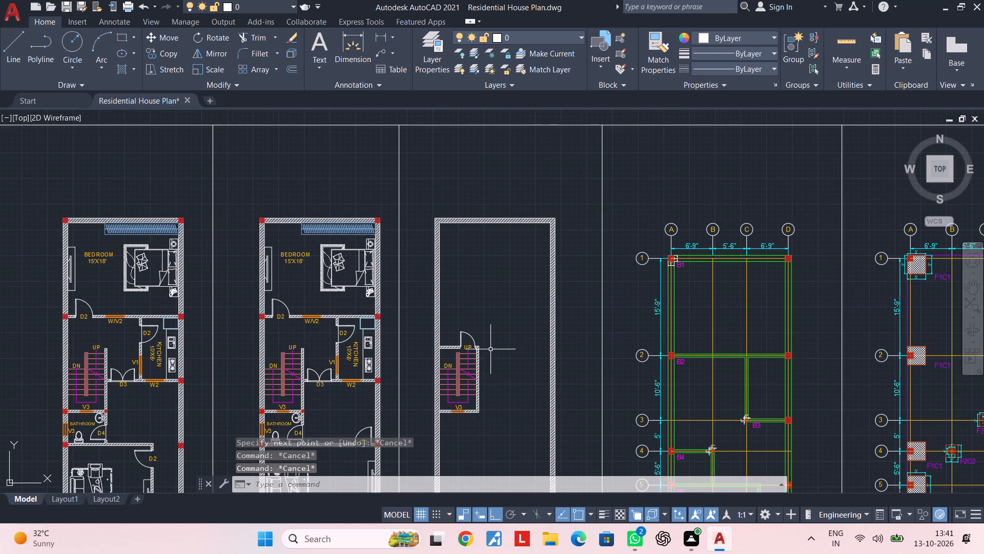
{"action": "middle_click_drag", "start_coordinate": [413, 330], "coordinate": [391, 324]}
{"action": "middle_click_drag", "start_coordinate": [486, 301], "coordinate": [384, 275]}
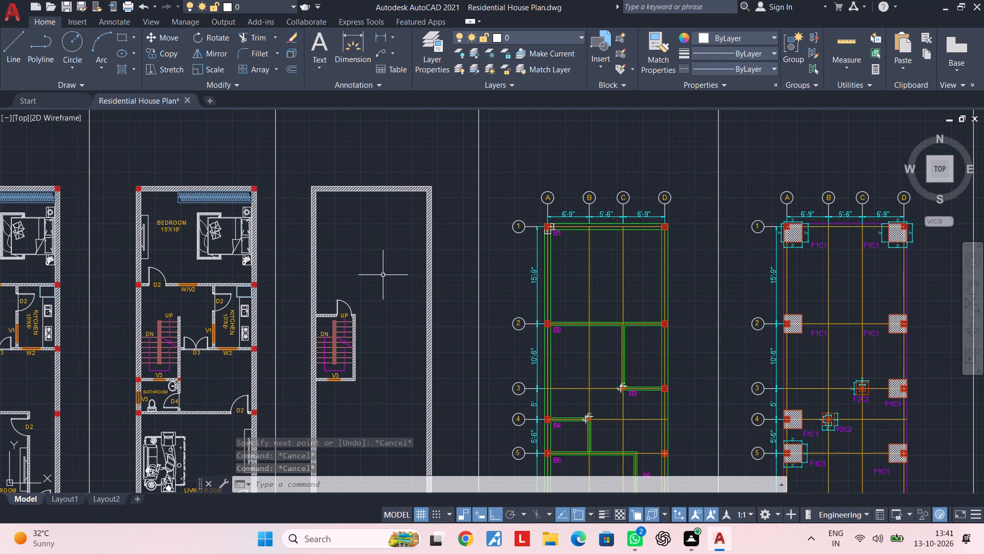
{"action": "middle_click_drag", "start_coordinate": [501, 335], "coordinate": [386, 291]}
{"action": "scroll", "coordinate": [375, 289], "scroll_direction": "down", "scroll_amount": 1}
{"action": "middle_click_drag", "start_coordinate": [375, 290], "coordinate": [370, 236]}
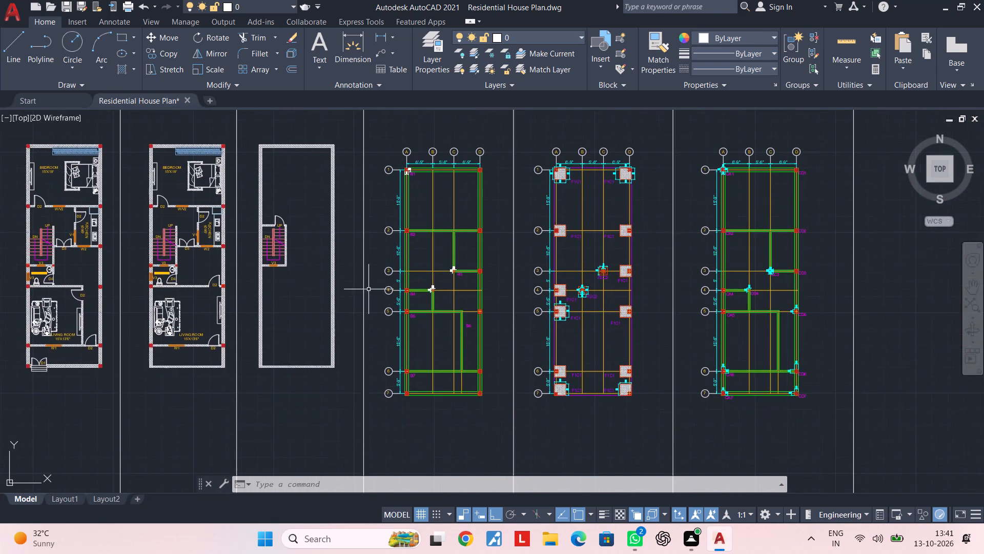
{"action": "middle_click_drag", "start_coordinate": [371, 291], "coordinate": [388, 180]}
{"action": "middle_click_drag", "start_coordinate": [405, 250], "coordinate": [401, 264]}
{"action": "scroll", "coordinate": [402, 262], "scroll_direction": "down", "scroll_amount": 1}
{"action": "key", "text": "Escape"}
{"action": "key", "text": "Escape"}
{"action": "key", "text": "Escape"}
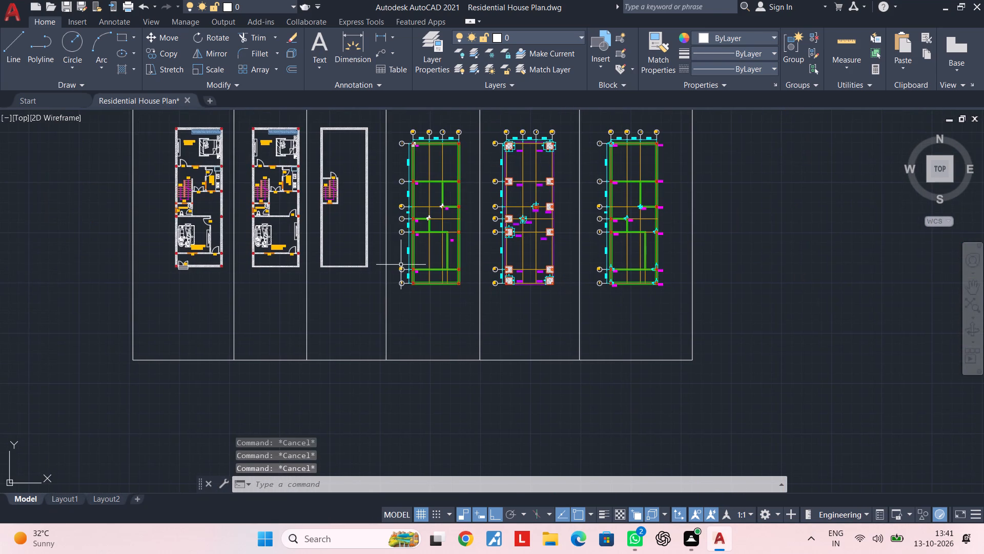
Stretch the frame's bottom edge about 13 feet upward, closer to the plans.
{"action": "key", "text": "Escape"}
{"action": "key", "text": "Escape"}
{"action": "left_click", "coordinate": [470, 359]}
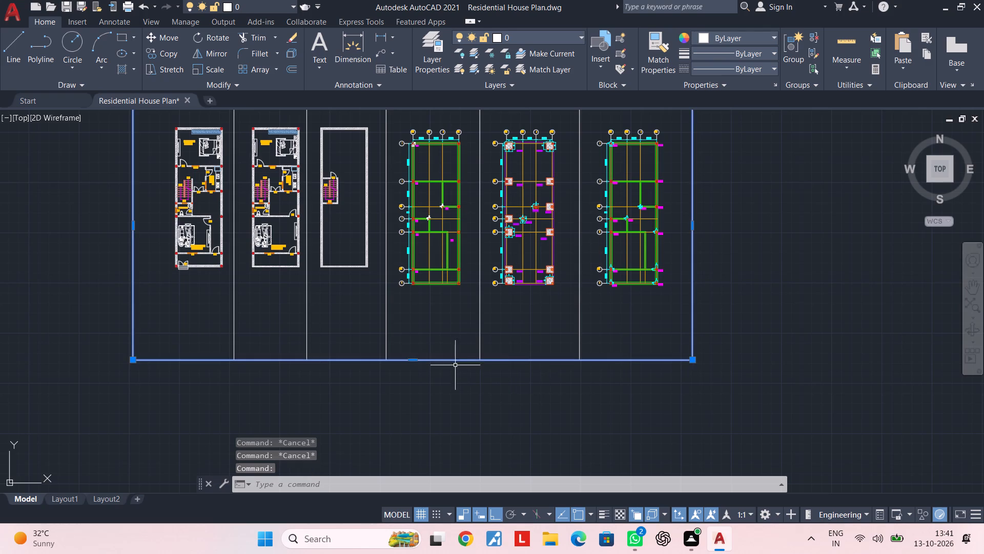
{"action": "left_click", "coordinate": [414, 360]}
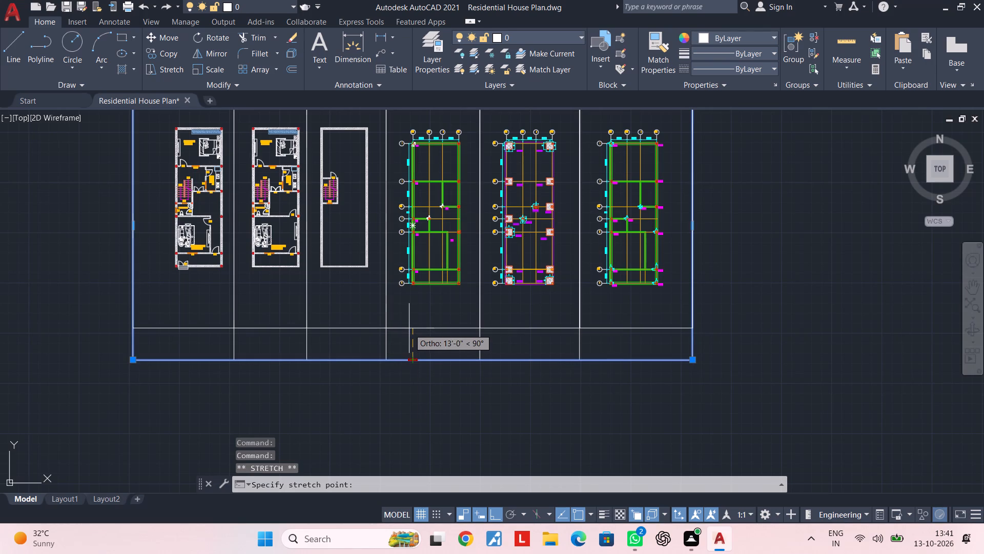
{"action": "left_click", "coordinate": [409, 327]}
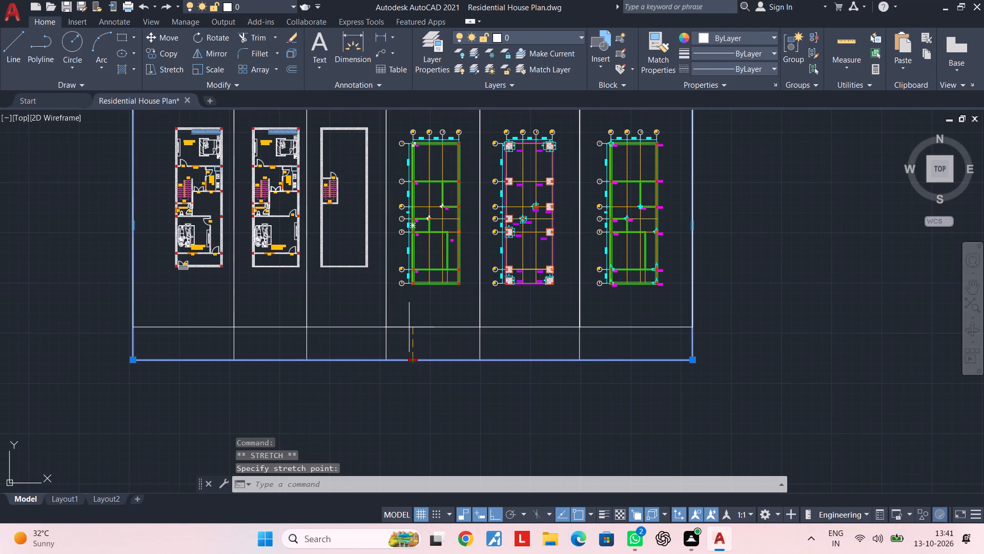
{"action": "key", "text": "Escape"}
{"action": "key", "text": "Escape"}
{"action": "scroll", "coordinate": [413, 343], "scroll_direction": "down", "scroll_amount": 2}
{"action": "middle_click_drag", "start_coordinate": [413, 343], "coordinate": [418, 369]}
{"action": "key", "text": "Escape"}
{"action": "scroll", "coordinate": [432, 348], "scroll_direction": "up", "scroll_amount": 1}
{"action": "middle_click_drag", "start_coordinate": [446, 375], "coordinate": [448, 327]}
{"action": "key", "text": "Escape"}
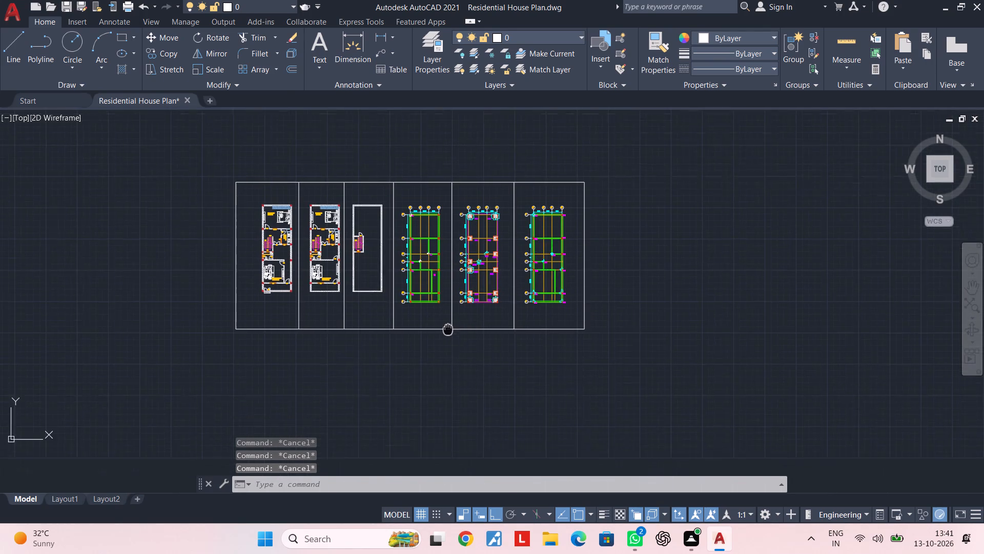
{"action": "middle_click_drag", "start_coordinate": [448, 327], "coordinate": [448, 321]}
{"action": "key", "text": "Escape"}
{"action": "middle_click_drag", "start_coordinate": [442, 329], "coordinate": [410, 336]}
{"action": "key", "text": "Escape"}
Save the drawing.
{"action": "key", "text": "ctrl+s"}
{"action": "key", "text": "ctrl+s"}
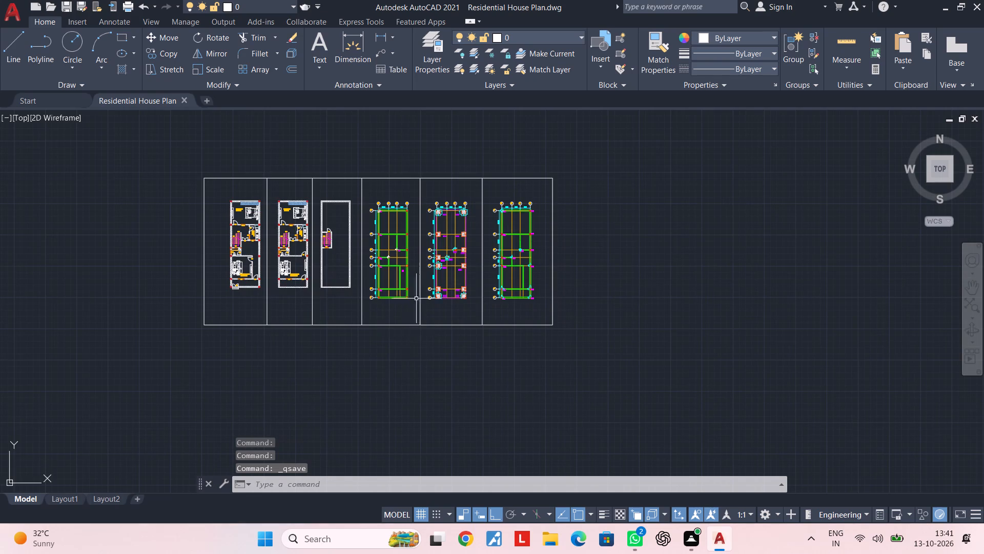
Copy the first furnished floor plan horizontally to the empty area outside the frame's left edge.
{"action": "scroll", "coordinate": [423, 275], "scroll_direction": "up", "scroll_amount": 4}
{"action": "scroll", "coordinate": [381, 295], "scroll_direction": "down", "scroll_amount": 2}
{"action": "middle_click_drag", "start_coordinate": [376, 305], "coordinate": [490, 303]}
{"action": "middle_click_drag", "start_coordinate": [425, 334], "coordinate": [574, 310]}
{"action": "middle_click_drag", "start_coordinate": [378, 332], "coordinate": [466, 326]}
{"action": "middle_click_drag", "start_coordinate": [353, 321], "coordinate": [367, 379]}
{"action": "middle_click_drag", "start_coordinate": [277, 365], "coordinate": [381, 370]}
{"action": "scroll", "coordinate": [385, 374], "scroll_direction": "up", "scroll_amount": 1}
{"action": "middle_click_drag", "start_coordinate": [433, 376], "coordinate": [414, 384]}
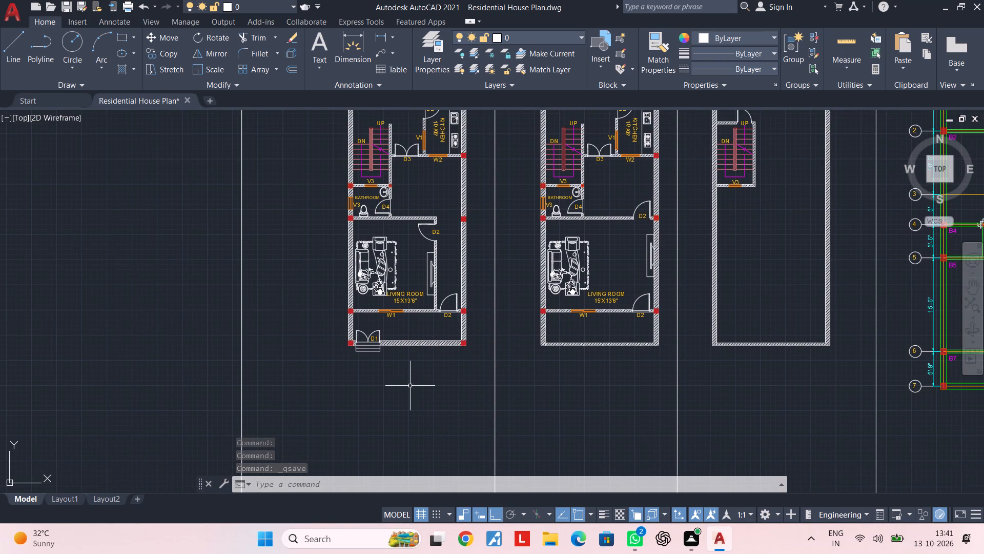
{"action": "middle_click_drag", "start_coordinate": [430, 386], "coordinate": [416, 419]}
{"action": "scroll", "coordinate": [415, 415], "scroll_direction": "down", "scroll_amount": 1}
{"action": "middle_click_drag", "start_coordinate": [415, 415], "coordinate": [417, 430]}
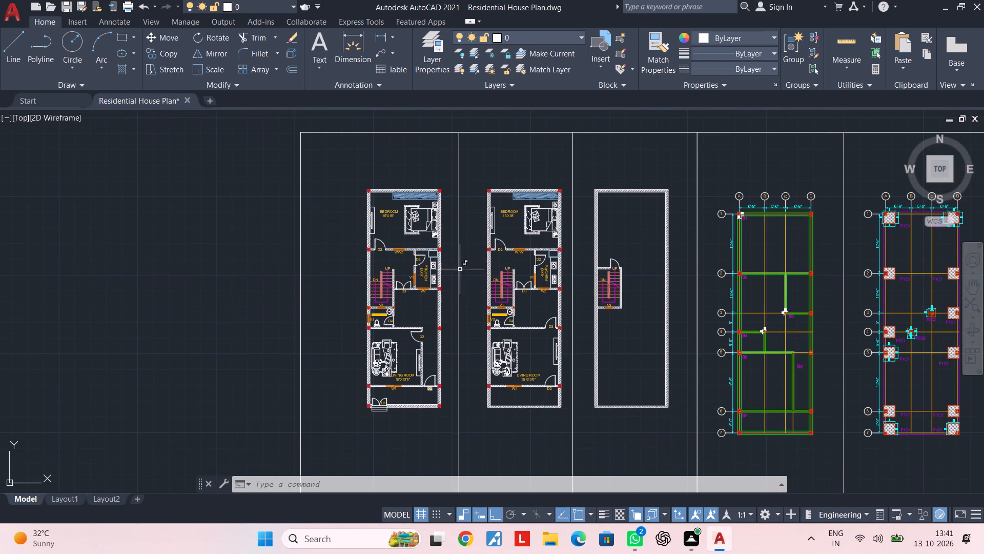
{"action": "left_click", "coordinate": [448, 174]}
{"action": "left_click", "coordinate": [345, 451]}
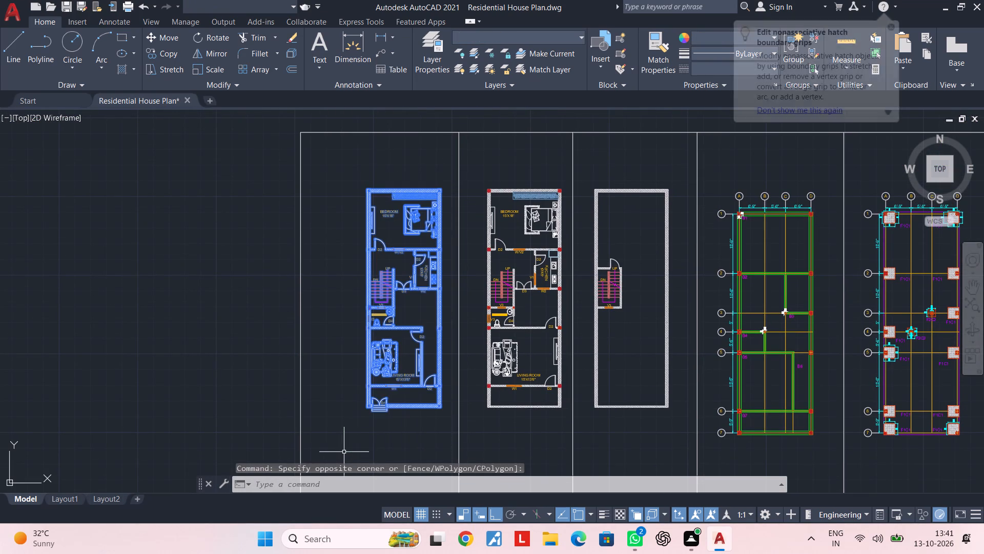
{"action": "type", "text": "CO"}
{"action": "key", "text": "space"}
{"action": "left_click", "coordinate": [396, 381]}
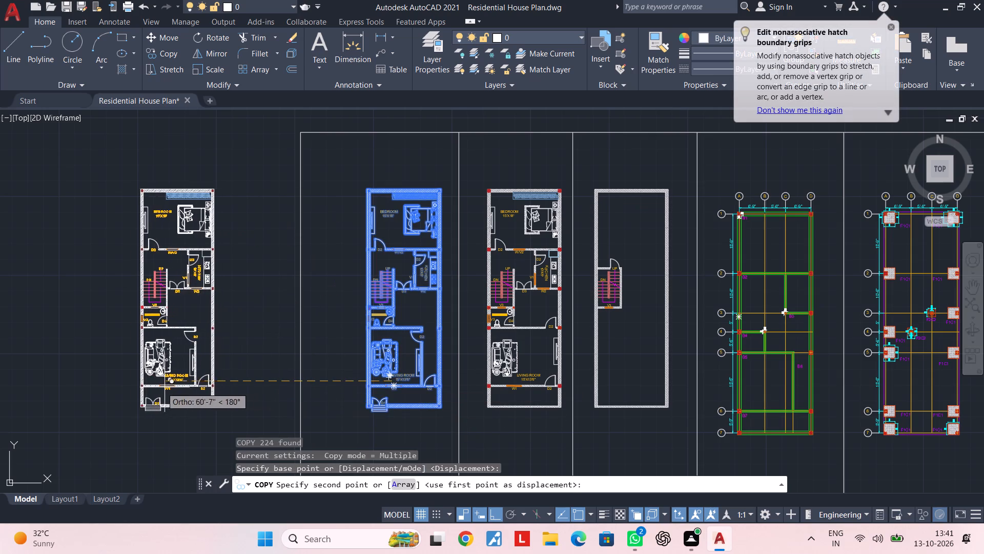
{"action": "left_click", "coordinate": [137, 387]}
{"action": "key", "text": "Escape"}
{"action": "key", "text": "Escape"}
{"action": "key", "text": "Escape"}
Delete the original first floor plan from the frame's leftmost compartment.
{"action": "left_click", "coordinate": [344, 167]}
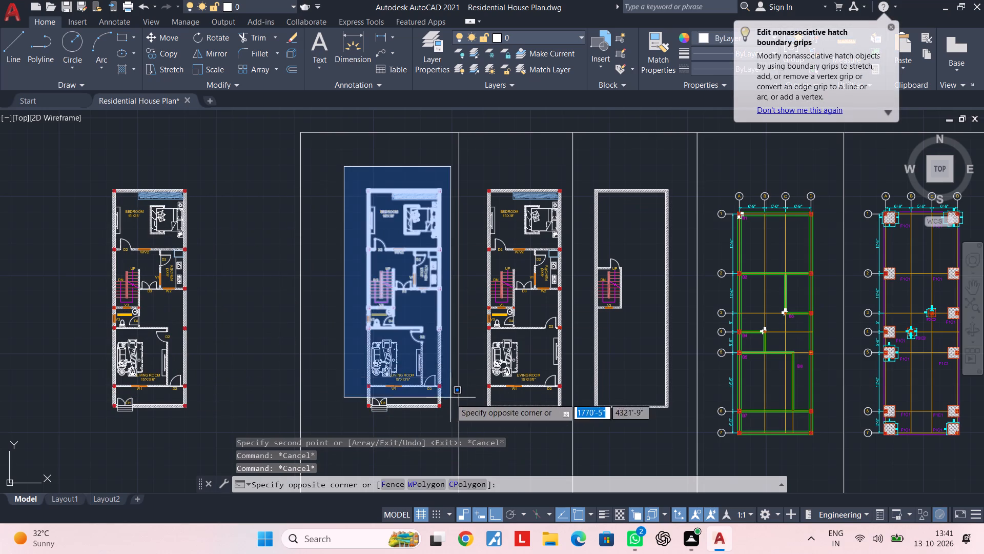
{"action": "left_click", "coordinate": [451, 419]}
{"action": "key", "text": "Delete"}
{"action": "middle_click_drag", "start_coordinate": [374, 397], "coordinate": [389, 374]}
{"action": "key", "text": "Escape"}
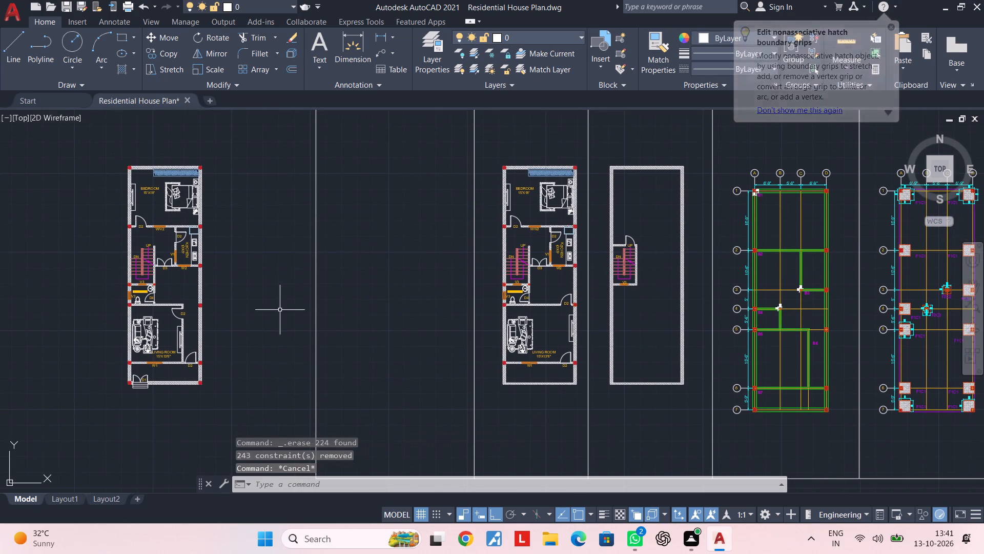
{"action": "key", "text": "Escape"}
Copy the ground floor plan outside the frame horizontally about 60 feet into the frame's empty leftmost compartment.
{"action": "left_click", "coordinate": [75, 146]}
{"action": "left_click", "coordinate": [253, 422]}
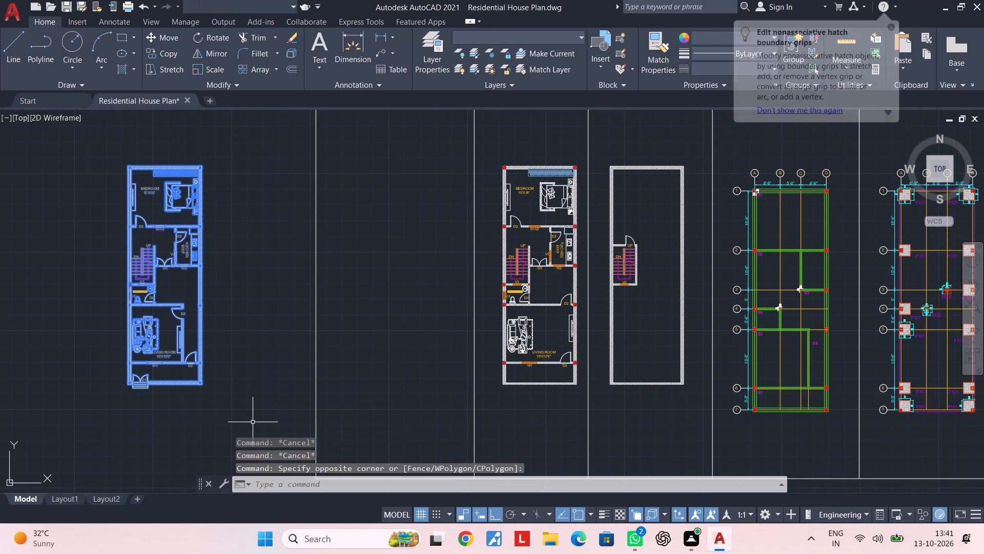
{"action": "type", "text": "CO"}
{"action": "key", "text": "space"}
{"action": "left_click", "coordinate": [220, 408]}
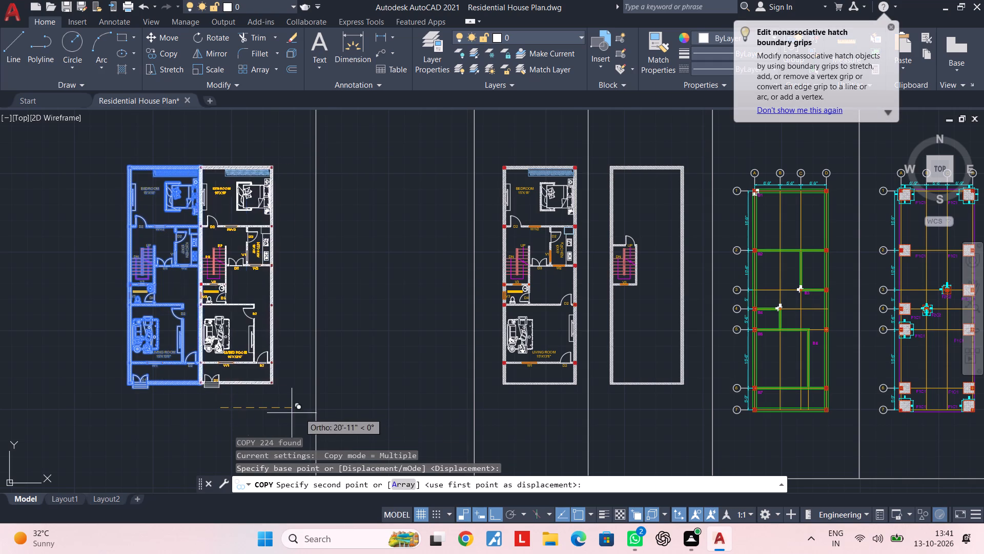
{"action": "left_click", "coordinate": [449, 412]}
{"action": "key", "text": "Escape"}
{"action": "key", "text": "Escape"}
{"action": "key", "text": "Escape"}
{"action": "middle_click_drag", "start_coordinate": [237, 364], "coordinate": [225, 382]}
{"action": "key", "text": "Escape"}
{"action": "key", "text": "Escape"}
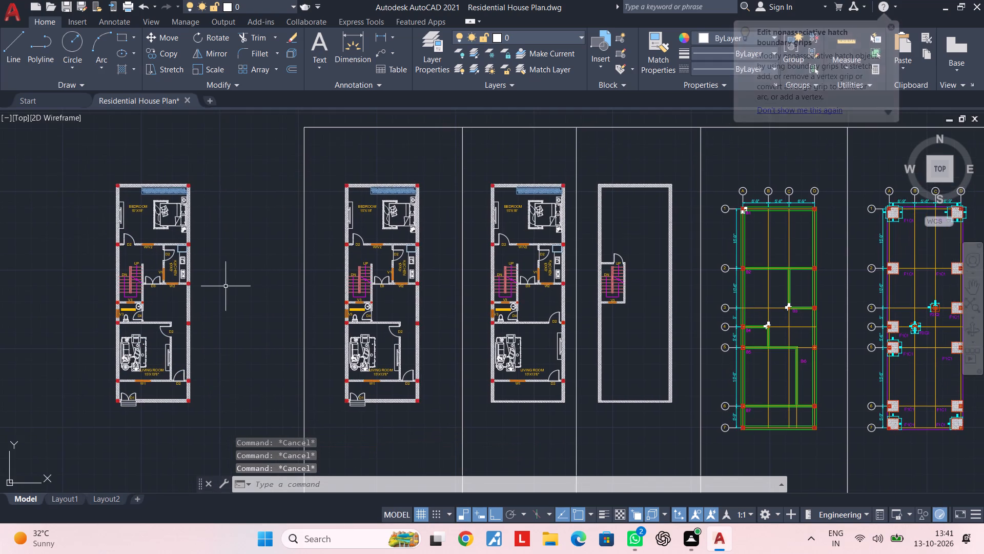
Delete the leftover ground floor plan outside the frame's left edge.
{"action": "scroll", "coordinate": [253, 328], "scroll_direction": "down", "scroll_amount": 2}
{"action": "middle_click_drag", "start_coordinate": [253, 328], "coordinate": [212, 307]}
{"action": "key", "text": "Escape"}
{"action": "key", "text": "Escape"}
{"action": "left_click_drag", "start_coordinate": [199, 215], "coordinate": [198, 220]}
{"action": "left_click", "coordinate": [140, 390]}
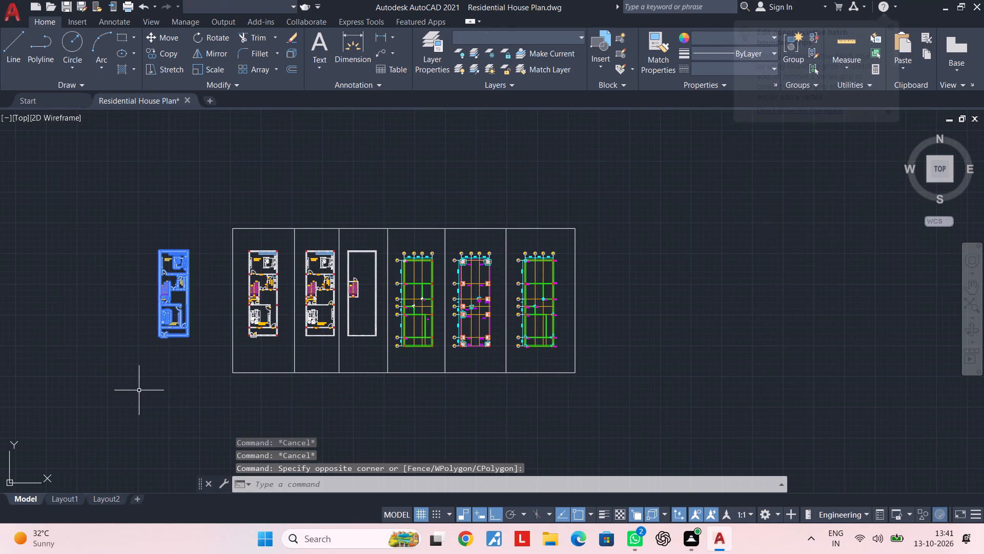
{"action": "key", "text": "Delete"}
Copy the furnished plan in the second compartment horizontally to the empty area outside the frame's left edge.
{"action": "scroll", "coordinate": [324, 325], "scroll_direction": "up", "scroll_amount": 2}
{"action": "middle_click_drag", "start_coordinate": [325, 349], "coordinate": [347, 386]}
{"action": "key", "text": "Escape"}
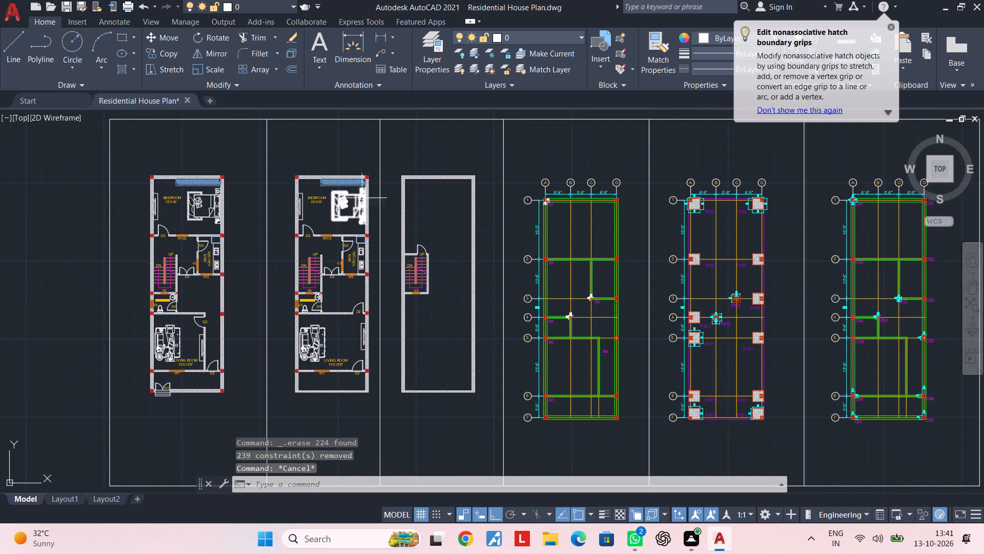
{"action": "left_click", "coordinate": [375, 159]}
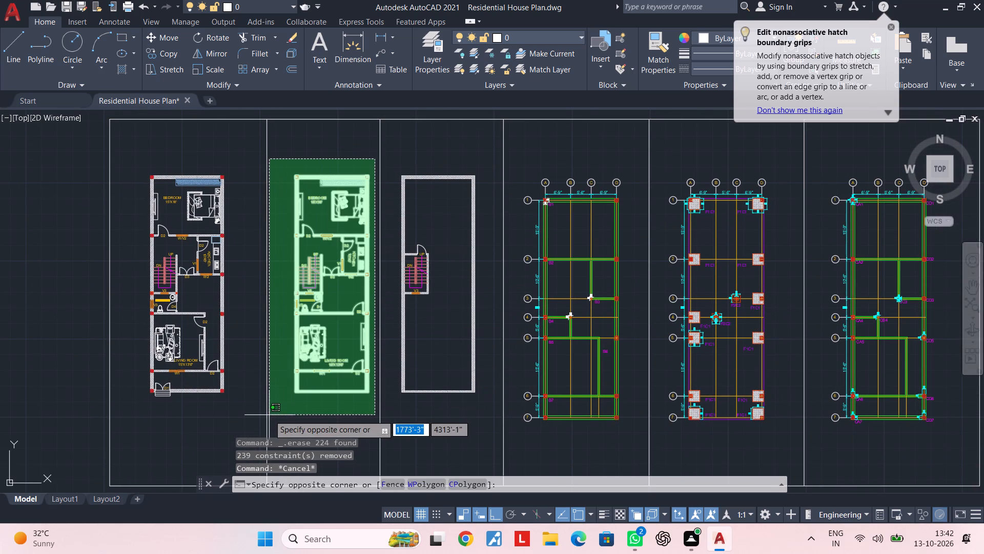
{"action": "left_click", "coordinate": [277, 413]}
{"action": "type", "text": "CO"}
{"action": "key", "text": "space"}
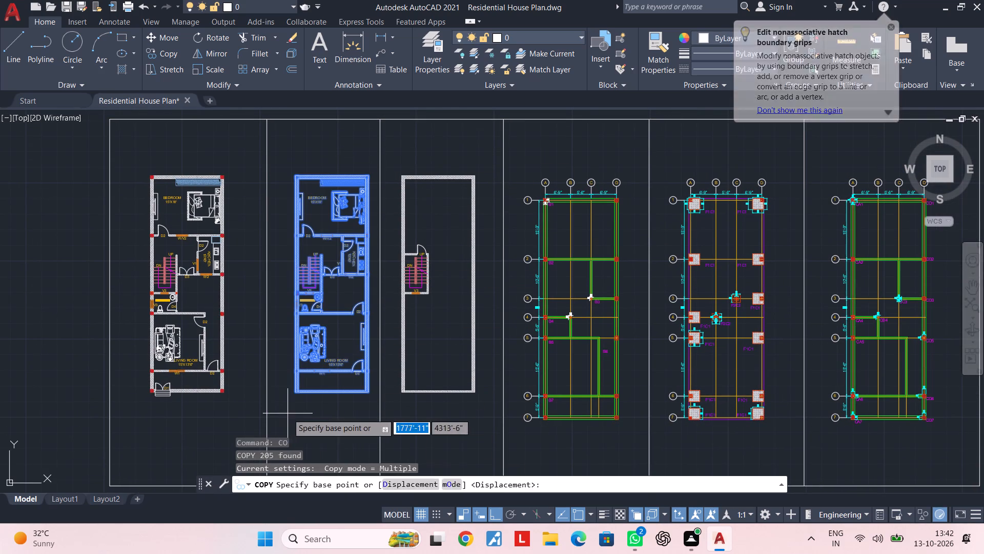
{"action": "left_click", "coordinate": [288, 413]}
{"action": "middle_click_drag", "start_coordinate": [115, 380], "coordinate": [292, 382]}
{"action": "left_click", "coordinate": [152, 379]}
{"action": "key", "text": "Escape"}
{"action": "key", "text": "Escape"}
{"action": "key", "text": "Escape"}
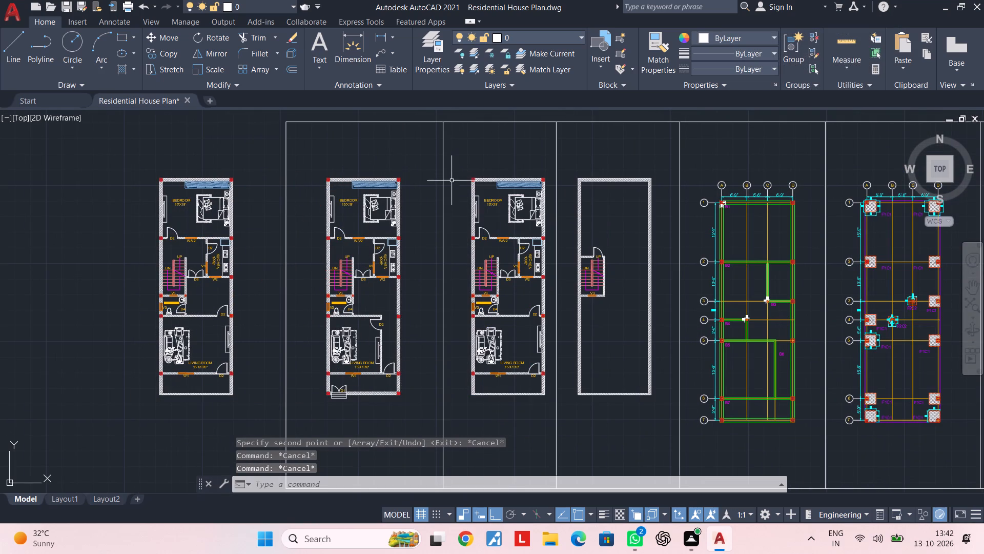
Delete the original furnished floor plan from the frame's second compartment.
{"action": "left_click", "coordinate": [456, 171]}
{"action": "left_click", "coordinate": [559, 408]}
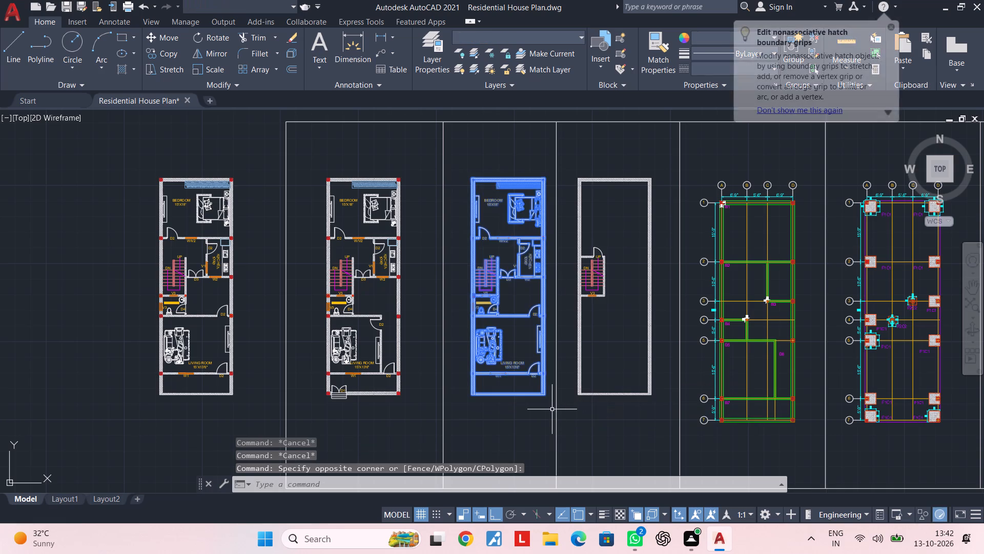
{"action": "key", "text": "Delete"}
Copy the furnished plan outside the frame horizontally about 80 feet into the empty second compartment.
{"action": "scroll", "coordinate": [478, 410], "scroll_direction": "down", "scroll_amount": 1}
{"action": "middle_click_drag", "start_coordinate": [478, 403], "coordinate": [488, 389]}
{"action": "key", "text": "Escape"}
{"action": "key", "text": "Escape"}
{"action": "left_click", "coordinate": [250, 215]}
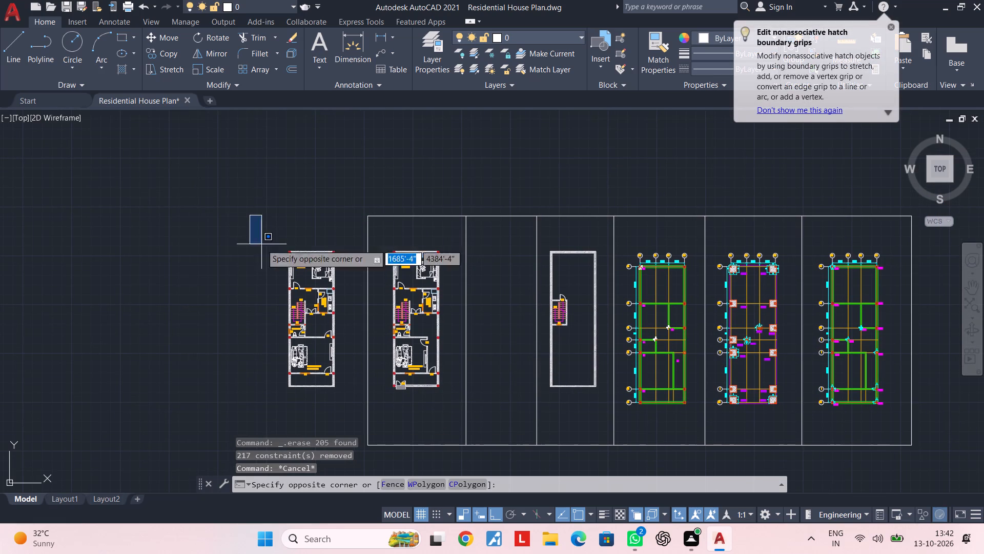
{"action": "left_click", "coordinate": [351, 403]}
{"action": "type", "text": "CO"}
{"action": "key", "text": "space"}
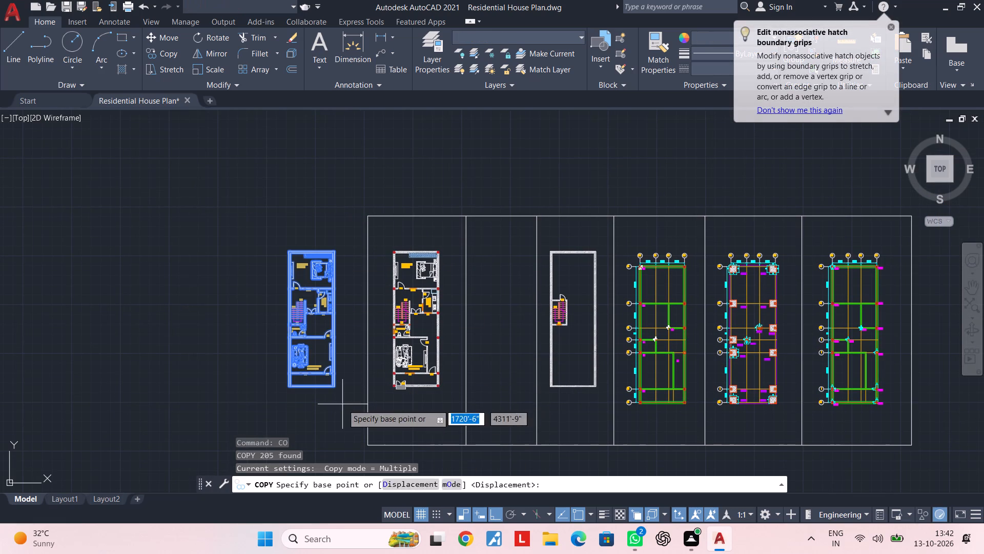
{"action": "left_click", "coordinate": [322, 404]}
{"action": "scroll", "coordinate": [471, 407], "scroll_direction": "up", "scroll_amount": 1}
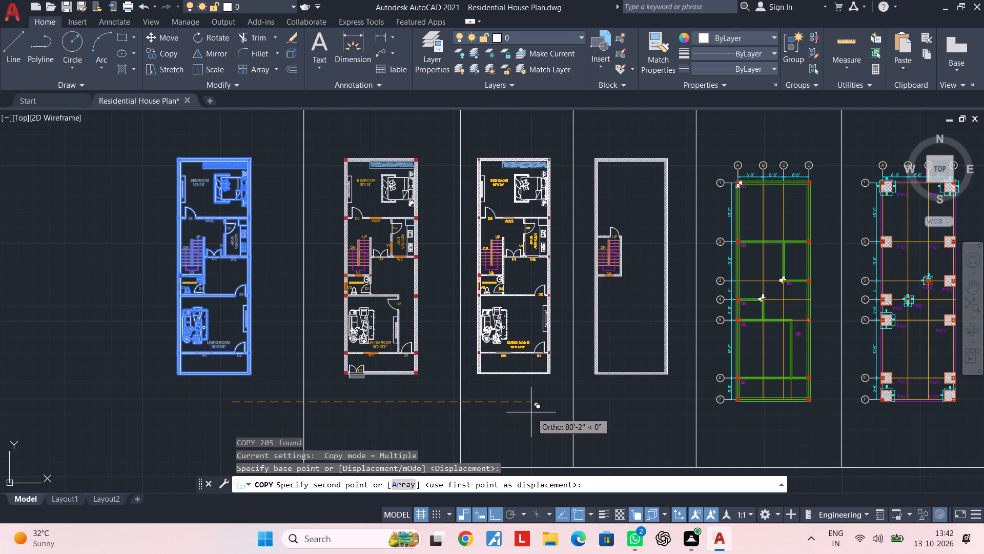
{"action": "left_click", "coordinate": [531, 412]}
{"action": "key", "text": "Escape"}
{"action": "key", "text": "Escape"}
{"action": "key", "text": "Escape"}
{"action": "middle_click_drag", "start_coordinate": [336, 379], "coordinate": [343, 368]}
{"action": "key", "text": "Escape"}
{"action": "key", "text": "Escape"}
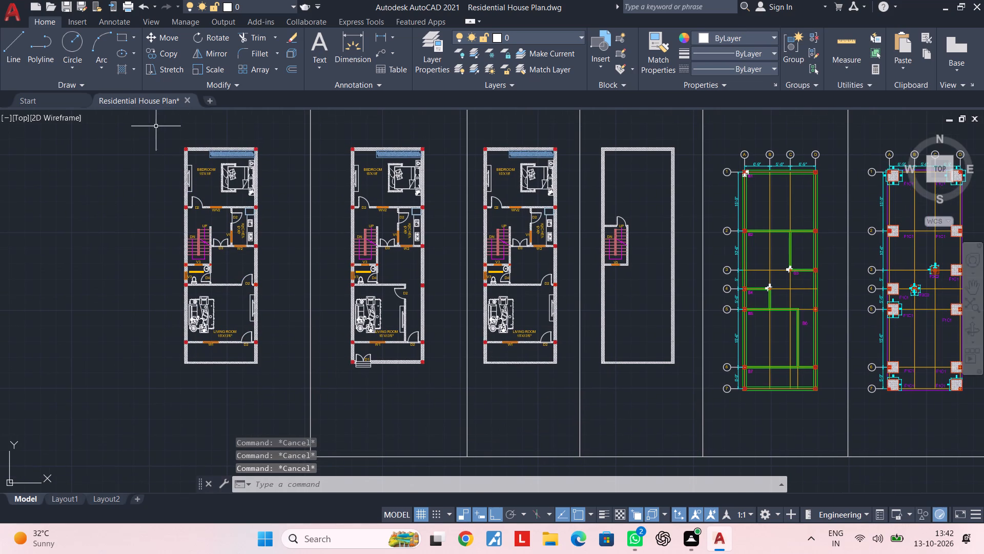
Delete the leftover furnished floor plan outside the frame's left edge.
{"action": "left_click", "coordinate": [145, 125]}
{"action": "left_click", "coordinate": [282, 396]}
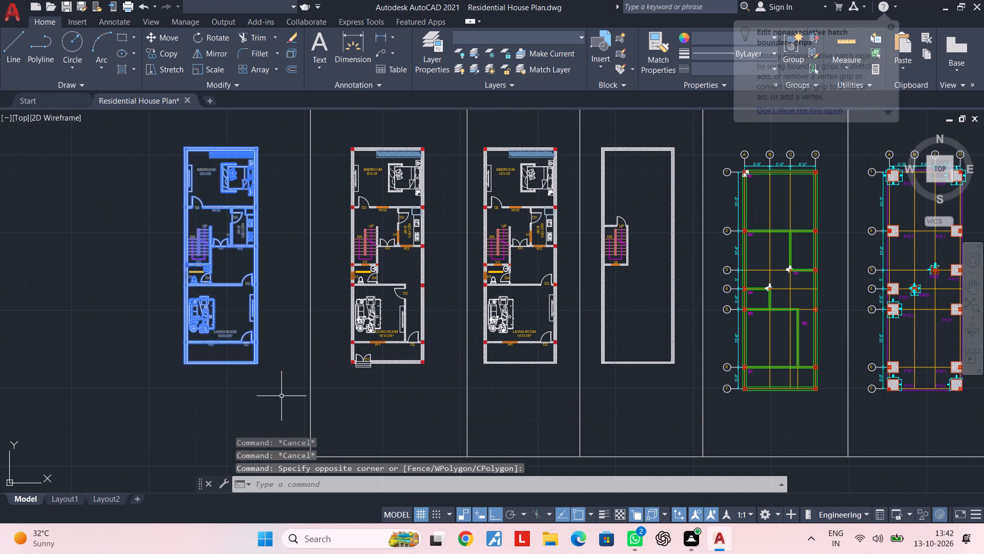
{"action": "key", "text": "Delete"}
Examine the rearranged floor plans and their placement in the frame's compartments.
{"action": "scroll", "coordinate": [322, 432], "scroll_direction": "down", "scroll_amount": 3}
{"action": "middle_click_drag", "start_coordinate": [353, 425], "coordinate": [324, 414]}
{"action": "key", "text": "Escape"}
{"action": "key", "text": "Escape"}
{"action": "middle_click_drag", "start_coordinate": [395, 355], "coordinate": [377, 240]}
{"action": "middle_click_drag", "start_coordinate": [391, 326], "coordinate": [393, 294]}
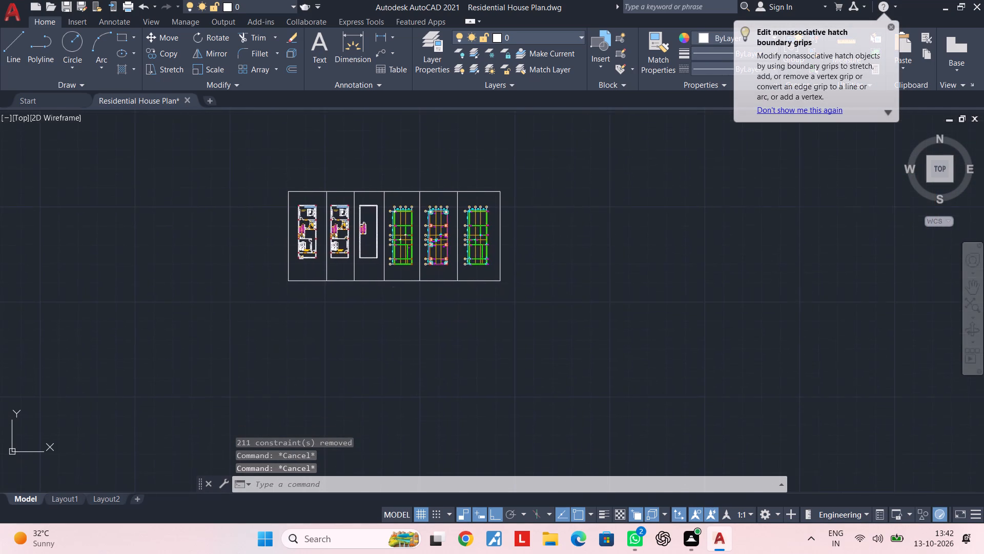
{"action": "scroll", "coordinate": [363, 251], "scroll_direction": "up", "scroll_amount": 2}
{"action": "middle_click_drag", "start_coordinate": [363, 264], "coordinate": [390, 367]}
{"action": "key", "text": "Escape"}
{"action": "key", "text": "Escape"}
{"action": "scroll", "coordinate": [317, 265], "scroll_direction": "up", "scroll_amount": 1}
{"action": "middle_click_drag", "start_coordinate": [275, 315], "coordinate": [486, 244]}
{"action": "key", "text": "Escape"}
{"action": "key", "text": "Escape"}
{"action": "middle_click_drag", "start_coordinate": [395, 281], "coordinate": [420, 235]}
{"action": "key", "text": "Escape"}
{"action": "key", "text": "Escape"}
{"action": "key", "text": "Escape"}
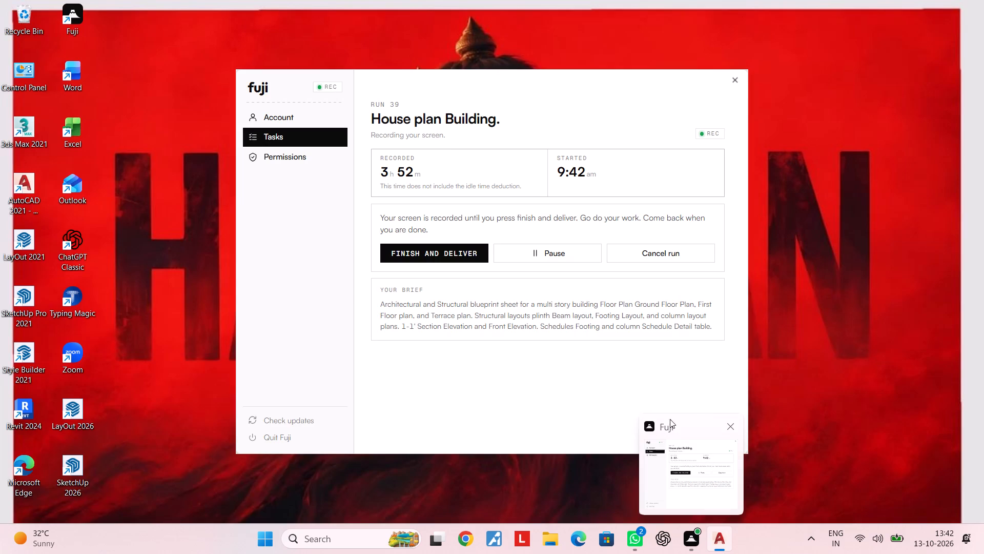
{"action": "key", "text": "Escape"}
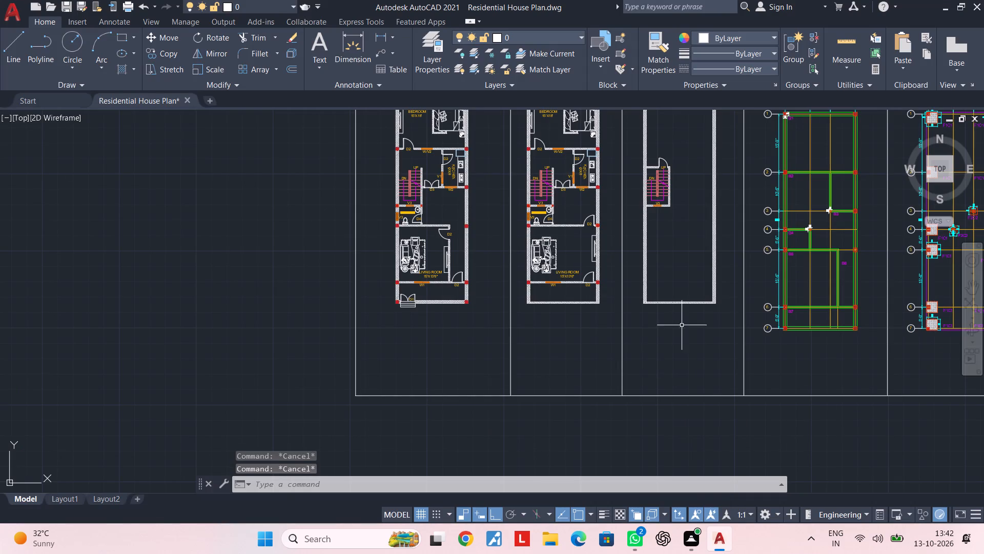
Save the drawing.
{"action": "middle_click_drag", "start_coordinate": [682, 325], "coordinate": [583, 385]}
{"action": "key", "text": "ctrl+s"}
{"action": "key", "text": "ctrl+s"}
Add the multiline text title "GROUND FLOOR PLAN" below the entrance steps of the leftmost plan.
{"action": "middle_click_drag", "start_coordinate": [394, 375], "coordinate": [439, 352]}
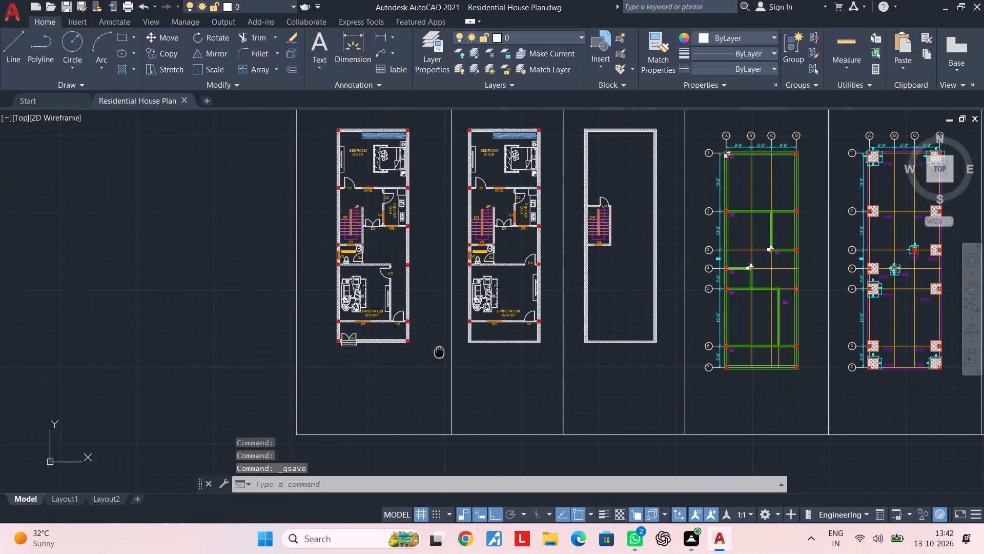
{"action": "middle_click_drag", "start_coordinate": [439, 352], "coordinate": [445, 350]}
{"action": "scroll", "coordinate": [388, 347], "scroll_direction": "up", "scroll_amount": 3}
{"action": "middle_click_drag", "start_coordinate": [354, 347], "coordinate": [412, 352]}
{"action": "key", "text": "Escape"}
{"action": "key", "text": "Escape"}
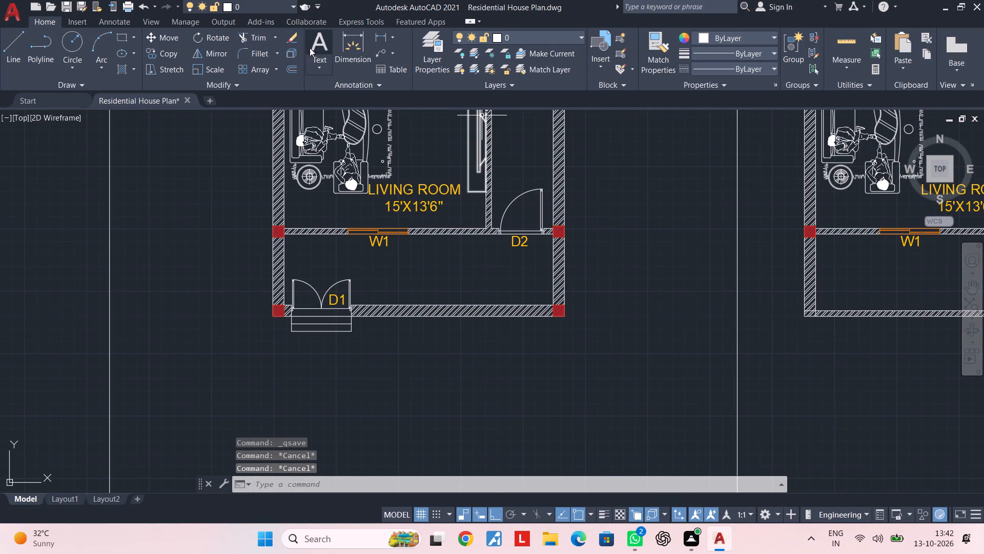
{"action": "left_click", "coordinate": [311, 46]}
{"action": "left_click", "coordinate": [315, 349]}
{"action": "left_click", "coordinate": [532, 428]}
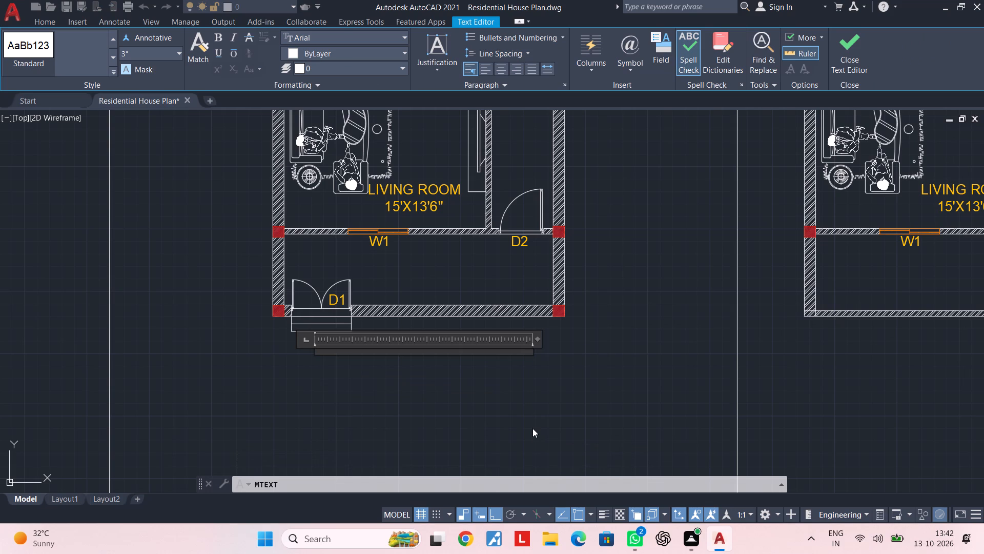
{"action": "key", "text": "g"}
{"action": "type", "text": "ROUND"}
{"action": "key", "text": "space"}
{"action": "key", "text": "BackSpace"}
{"action": "key", "text": "BackSpace"}
{"action": "key", "text": "BackSpace"}
{"action": "key", "text": "BackSpace"}
{"action": "key", "text": "BackSpace"}
{"action": "key", "text": "BackSpace"}
{"action": "key", "text": "BackSpace"}
{"action": "type", "text": "GROUND FLOOR PLAN"}
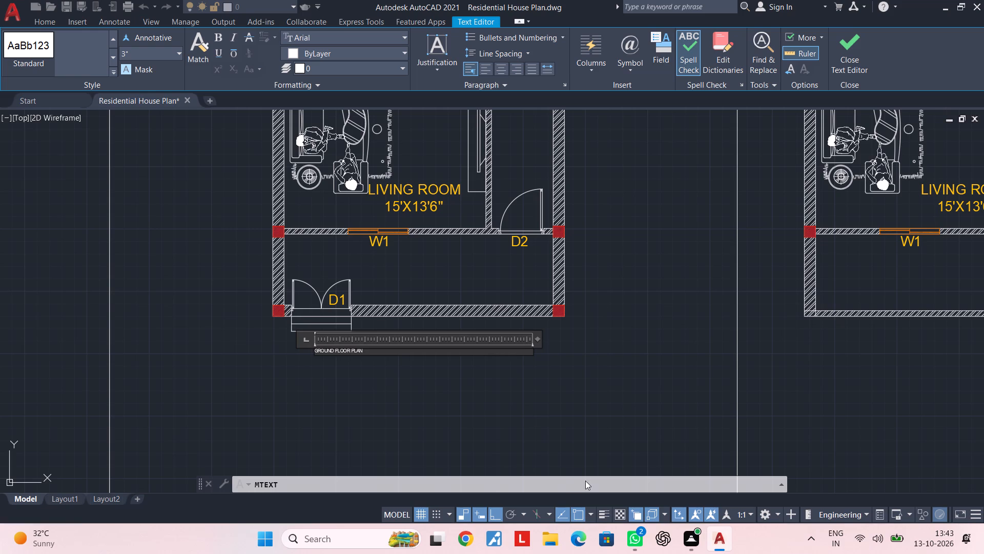
{"action": "left_click", "coordinate": [414, 408]}
Set the GROUND FLOOR PLAN title's text height to 1'.
{"action": "left_click", "coordinate": [347, 351]}
{"action": "right_click", "coordinate": [347, 351]}
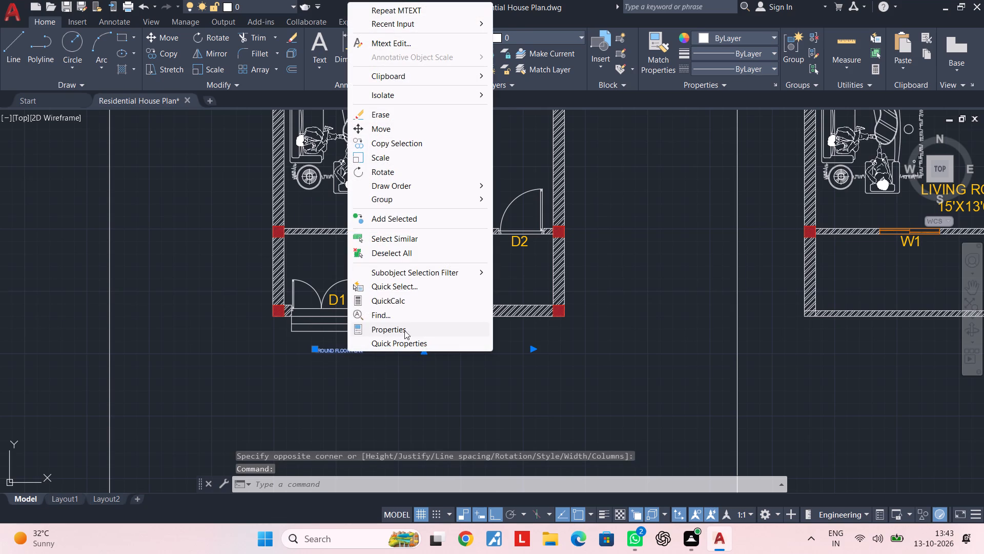
{"action": "left_click", "coordinate": [404, 330]}
{"action": "left_click", "coordinate": [164, 304]}
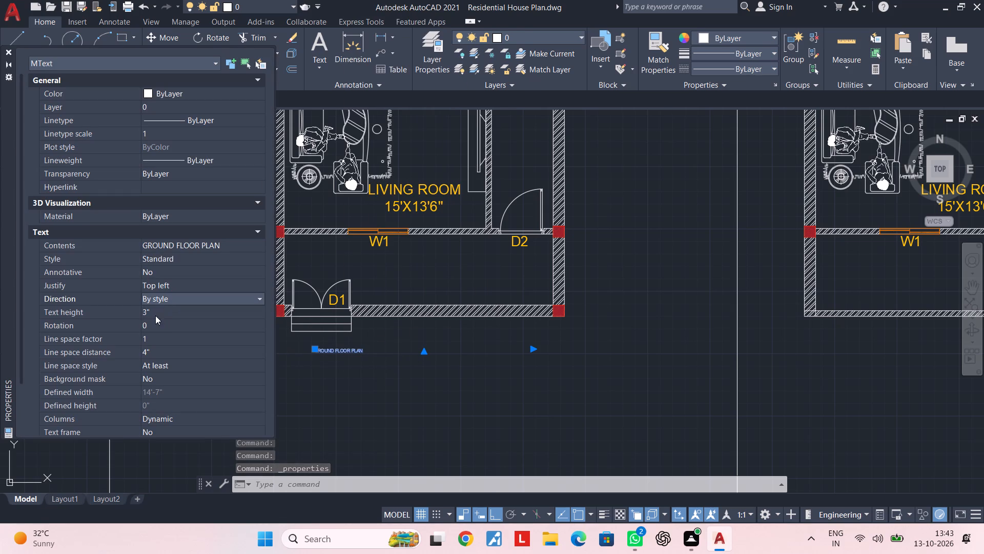
{"action": "left_click", "coordinate": [155, 315]}
{"action": "key", "text": "BackSpace"}
{"action": "type", "text": "1'"}
{"action": "key", "text": "Return"}
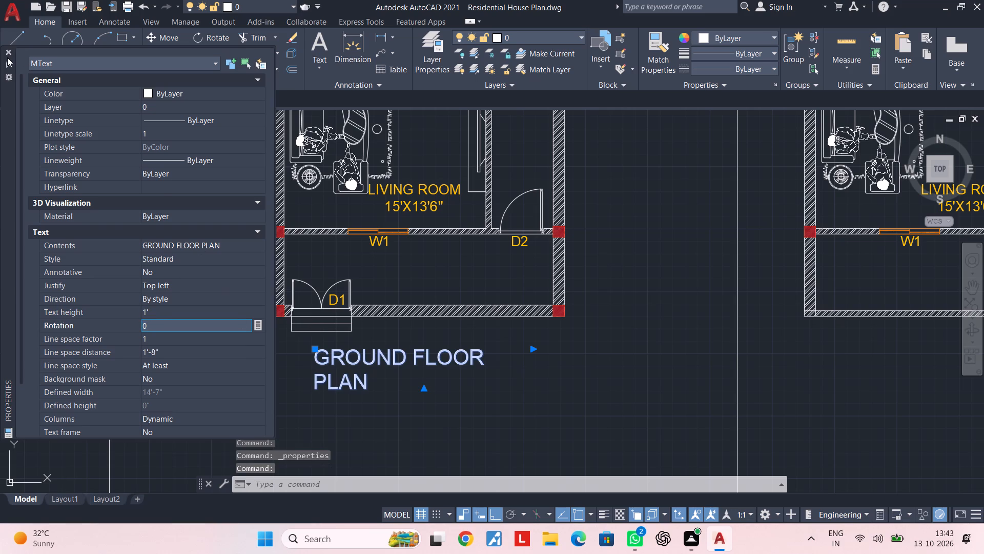
{"action": "left_click", "coordinate": [7, 56]}
{"action": "key", "text": "Escape"}
{"action": "key", "text": "Escape"}
Widen the title's text box so GROUND FLOOR PLAN fits on a single line.
{"action": "double_click", "coordinate": [336, 357]}
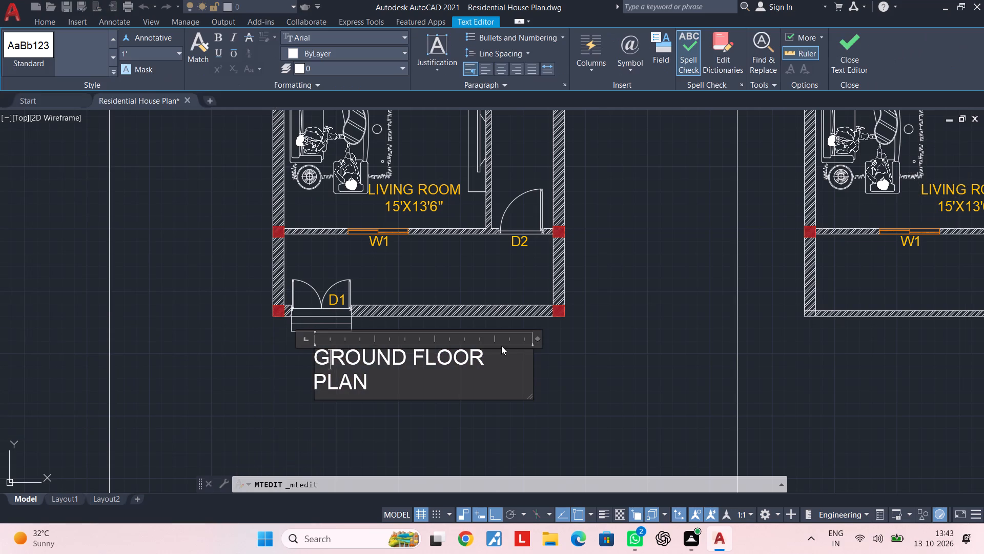
{"action": "left_click_drag", "start_coordinate": [539, 339], "coordinate": [579, 340]}
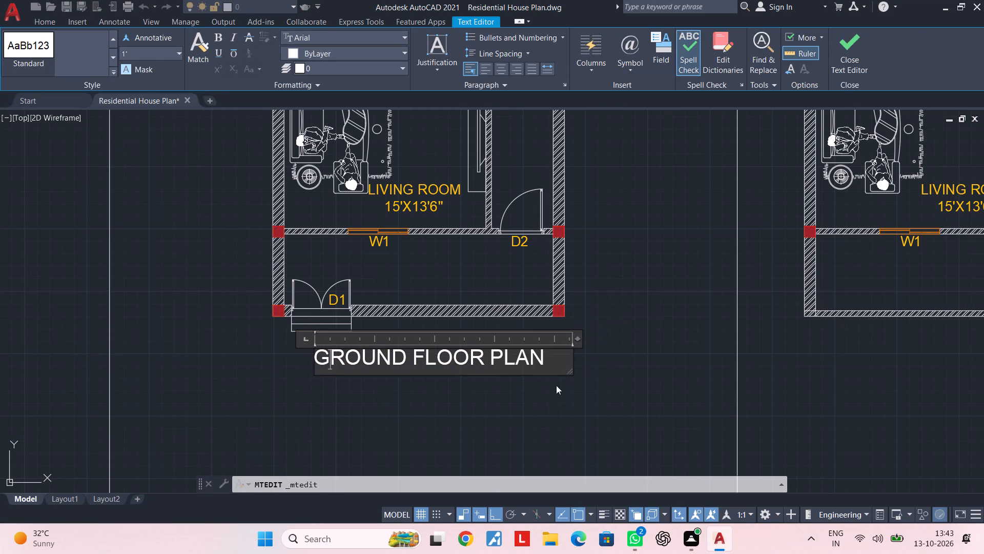
{"action": "left_click", "coordinate": [556, 385]}
{"action": "key", "text": "Escape"}
Move the GROUND FLOOR PLAN title straight down, slightly farther below the plan.
{"action": "scroll", "coordinate": [534, 380], "scroll_direction": "down", "scroll_amount": 2}
{"action": "middle_click_drag", "start_coordinate": [533, 380], "coordinate": [573, 364]}
{"action": "key", "text": "Escape"}
{"action": "scroll", "coordinate": [542, 366], "scroll_direction": "up", "scroll_amount": 2}
{"action": "left_click", "coordinate": [539, 345]}
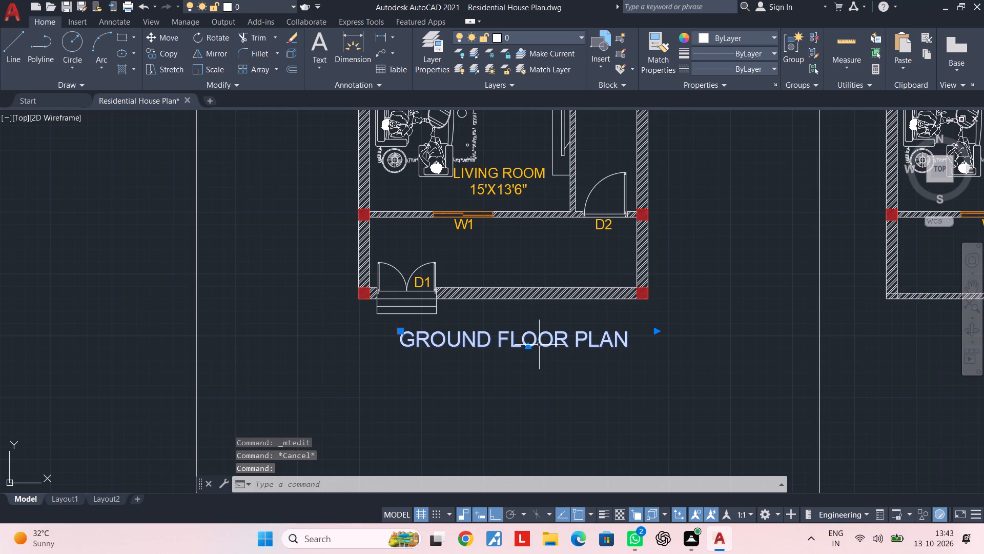
{"action": "type", "text": "M"}
{"action": "key", "text": "space"}
{"action": "left_click", "coordinate": [539, 345]}
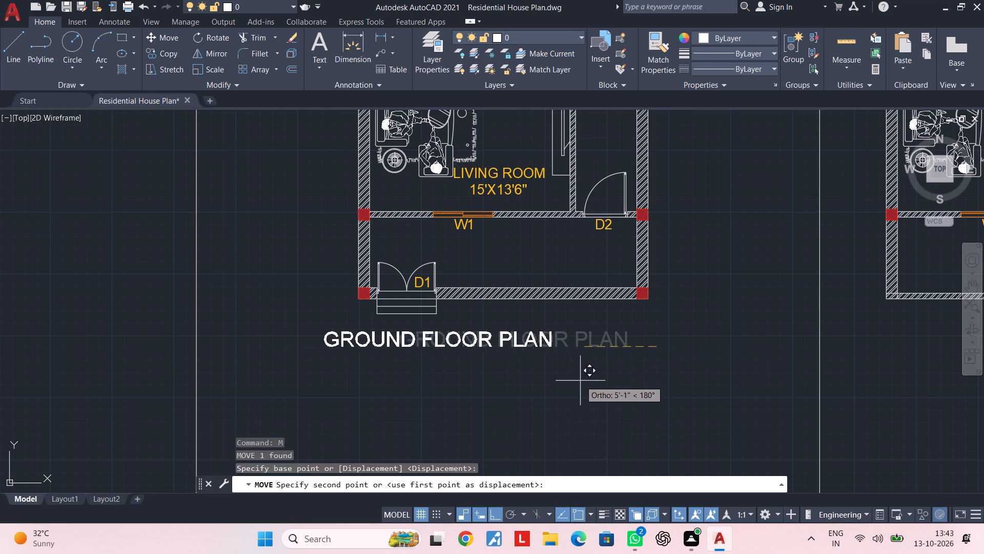
{"action": "left_click", "coordinate": [652, 392]}
{"action": "key", "text": "Escape"}
{"action": "key", "text": "Escape"}
Copy the ground floor plan's W/V2 label from beside the bedroom wall to just below the entrance steps.
{"action": "scroll", "coordinate": [595, 359], "scroll_direction": "down", "scroll_amount": 1}
{"action": "middle_click_drag", "start_coordinate": [595, 359], "coordinate": [597, 365]}
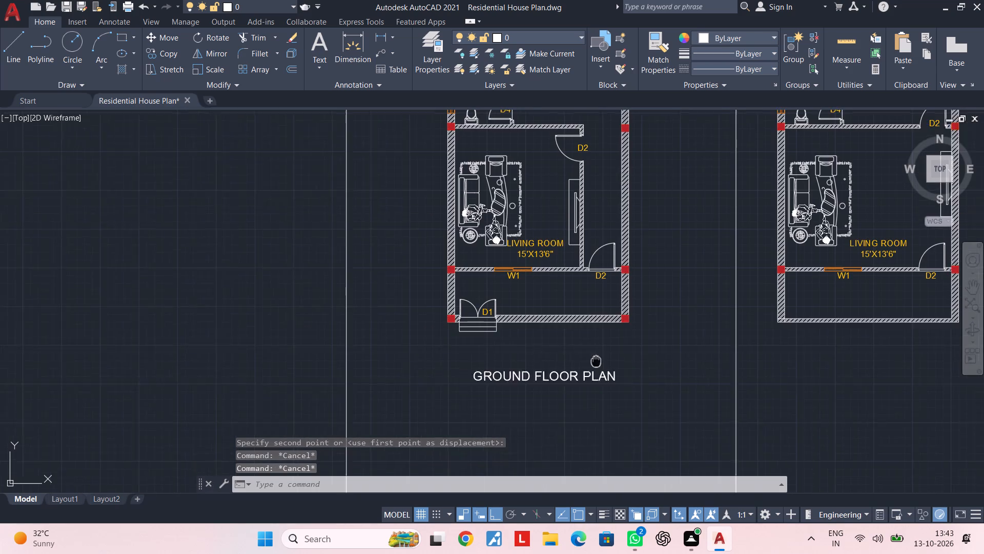
{"action": "middle_click_drag", "start_coordinate": [597, 365], "coordinate": [600, 374]}
{"action": "key", "text": "Escape"}
{"action": "key", "text": "Escape"}
{"action": "scroll", "coordinate": [535, 263], "scroll_direction": "up", "scroll_amount": 2}
{"action": "scroll", "coordinate": [535, 263], "scroll_direction": "down", "scroll_amount": 3}
{"action": "middle_click_drag", "start_coordinate": [535, 270], "coordinate": [537, 378]}
{"action": "middle_click_drag", "start_coordinate": [545, 221], "coordinate": [537, 313]}
{"action": "scroll", "coordinate": [514, 214], "scroll_direction": "up", "scroll_amount": 1}
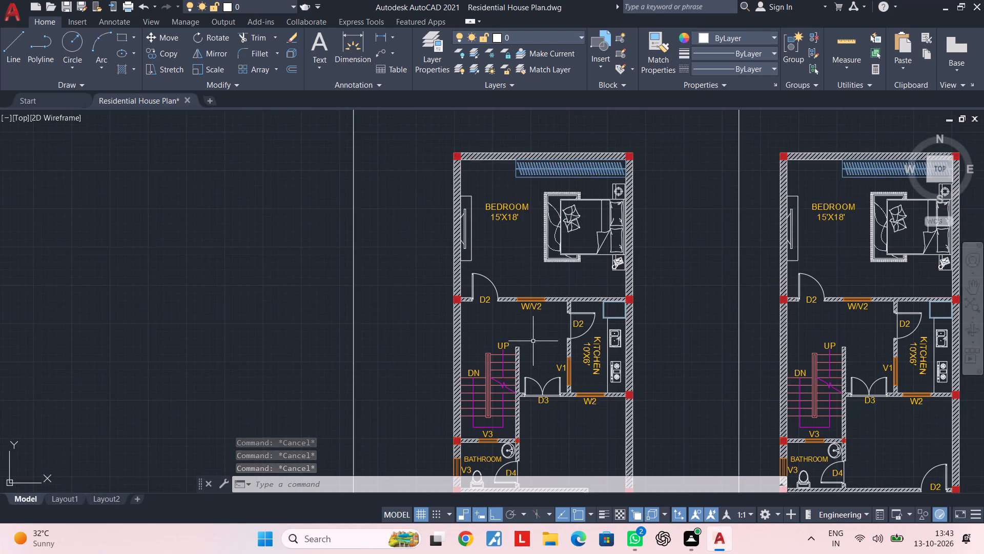
{"action": "middle_click_drag", "start_coordinate": [532, 335], "coordinate": [528, 292]}
{"action": "scroll", "coordinate": [524, 273], "scroll_direction": "up", "scroll_amount": 2}
{"action": "left_click", "coordinate": [526, 250]}
{"action": "type", "text": "CO"}
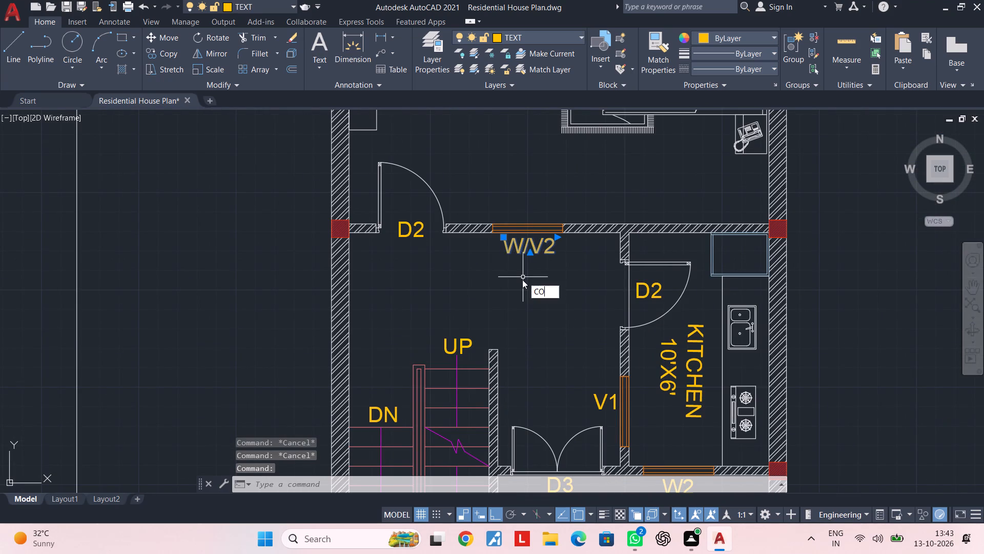
{"action": "key", "text": "space"}
{"action": "left_click_drag", "start_coordinate": [534, 252], "coordinate": [535, 259]}
{"action": "scroll", "coordinate": [529, 418], "scroll_direction": "down", "scroll_amount": 1}
{"action": "middle_click_drag", "start_coordinate": [536, 418], "coordinate": [536, 174]}
{"action": "scroll", "coordinate": [515, 363], "scroll_direction": "down", "scroll_amount": 1}
{"action": "middle_click_drag", "start_coordinate": [517, 363], "coordinate": [525, 242]}
{"action": "middle_click_drag", "start_coordinate": [527, 409], "coordinate": [535, 338]}
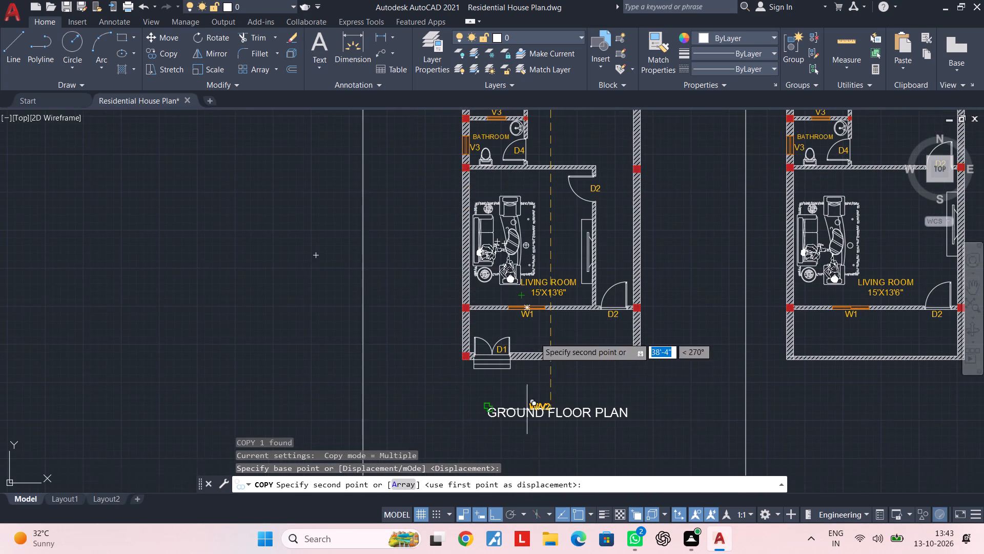
{"action": "left_click", "coordinate": [500, 510]}
{"action": "scroll", "coordinate": [477, 351], "scroll_direction": "up", "scroll_amount": 2}
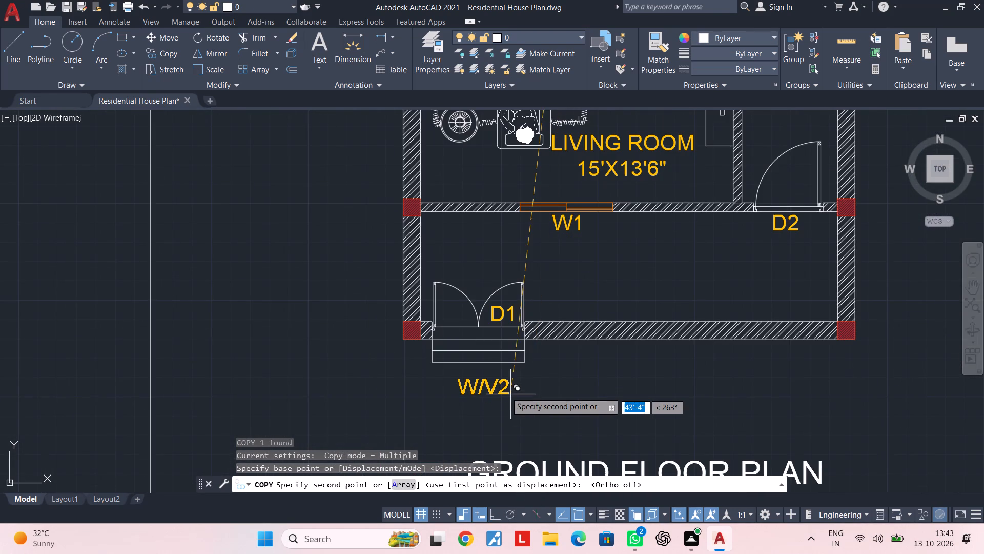
{"action": "scroll", "coordinate": [502, 390], "scroll_direction": "up", "scroll_amount": 2}
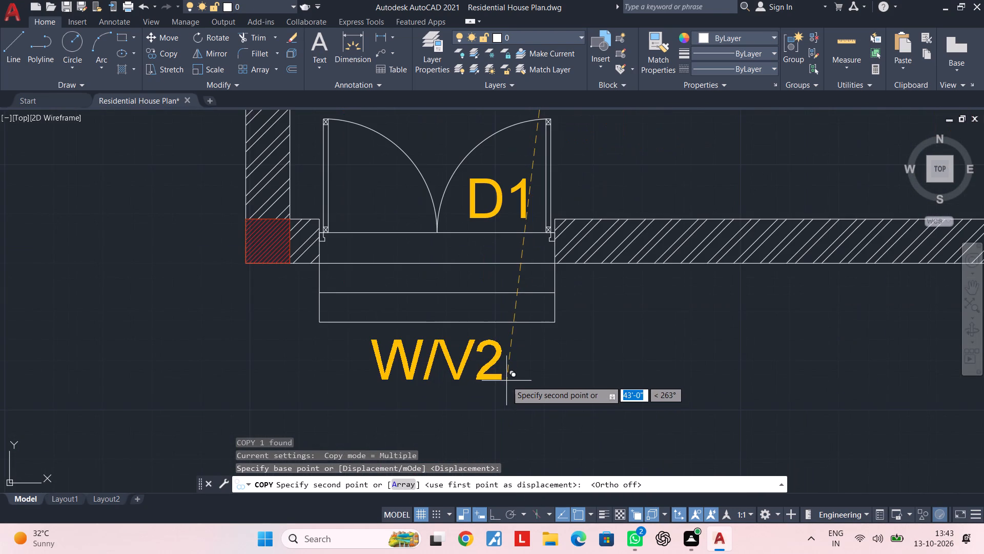
{"action": "left_click", "coordinate": [511, 371]}
{"action": "key", "text": "Escape"}
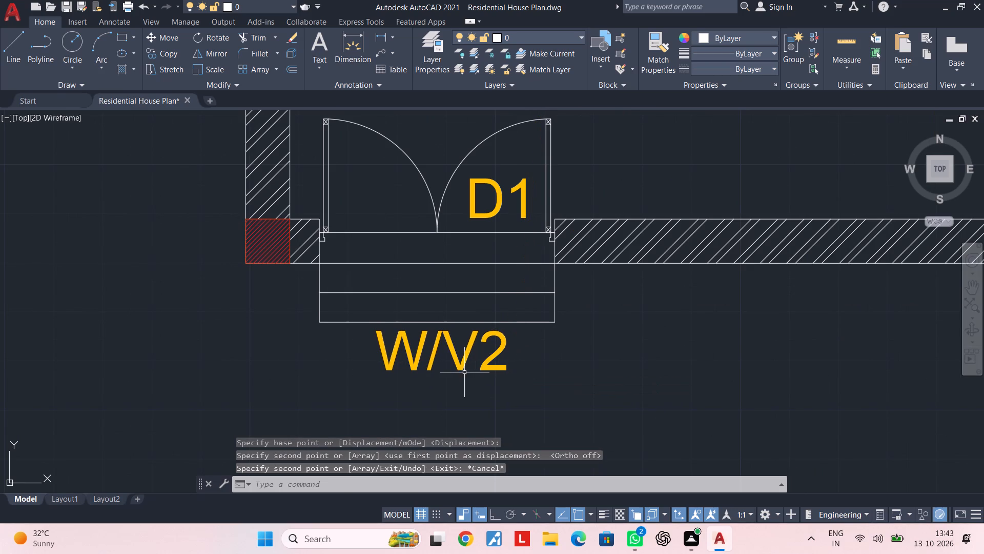
Change the copied W/V2 label below the entrance steps to read ENTRANCE.
{"action": "double_click", "coordinate": [463, 361]}
{"action": "scroll", "coordinate": [506, 345], "scroll_direction": "up", "scroll_amount": 1}
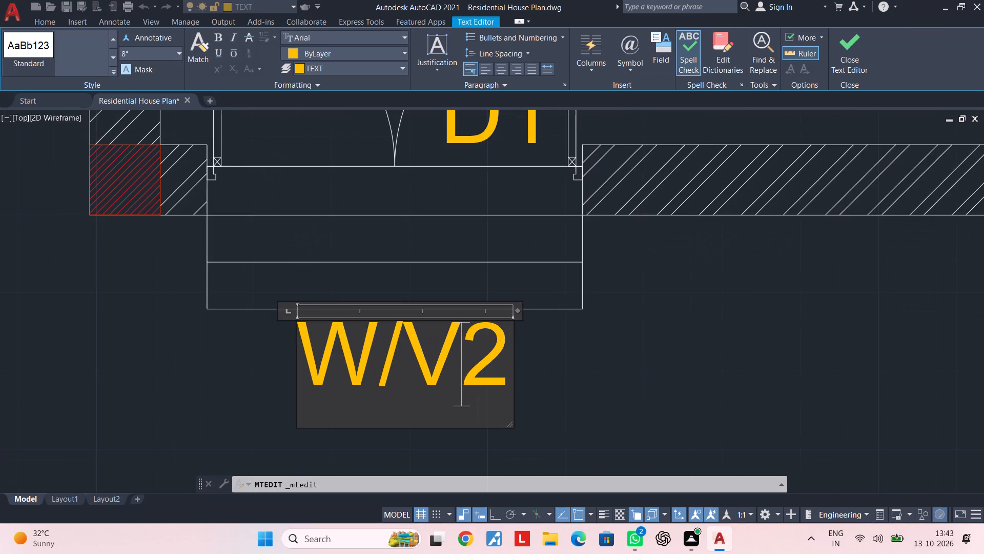
{"action": "left_click_drag", "start_coordinate": [504, 349], "coordinate": [246, 329]}
{"action": "key", "text": "BackSpace"}
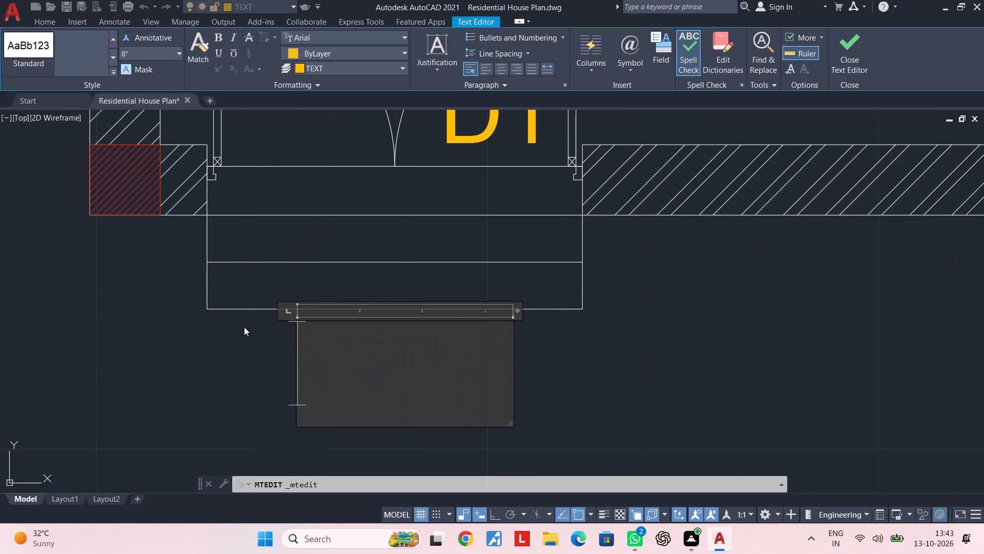
{"action": "type", "text": "ENT"}
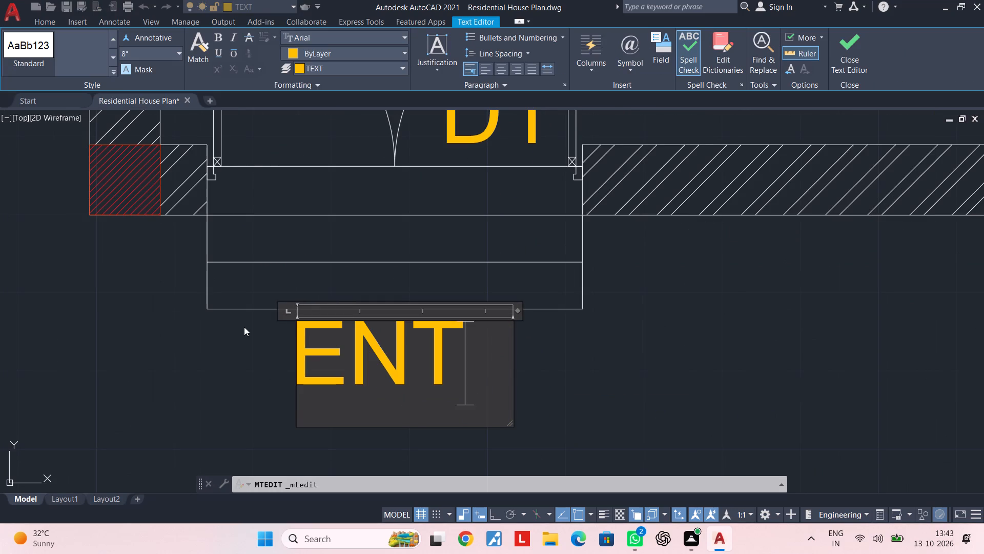
{"action": "type", "text": "RAC"}
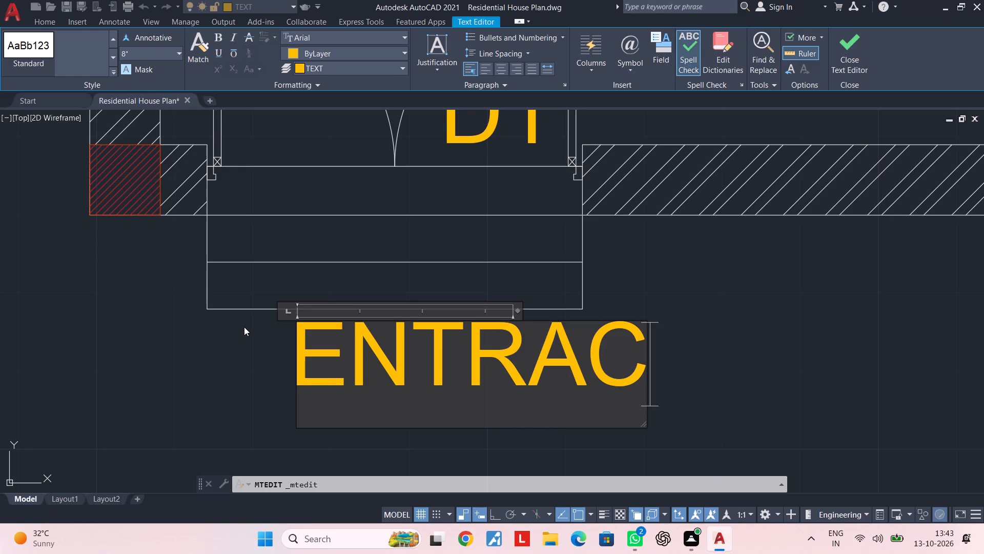
{"action": "key", "text": "BackSpace"}
{"action": "type", "text": "NCE"}
{"action": "left_click", "coordinate": [713, 246]}
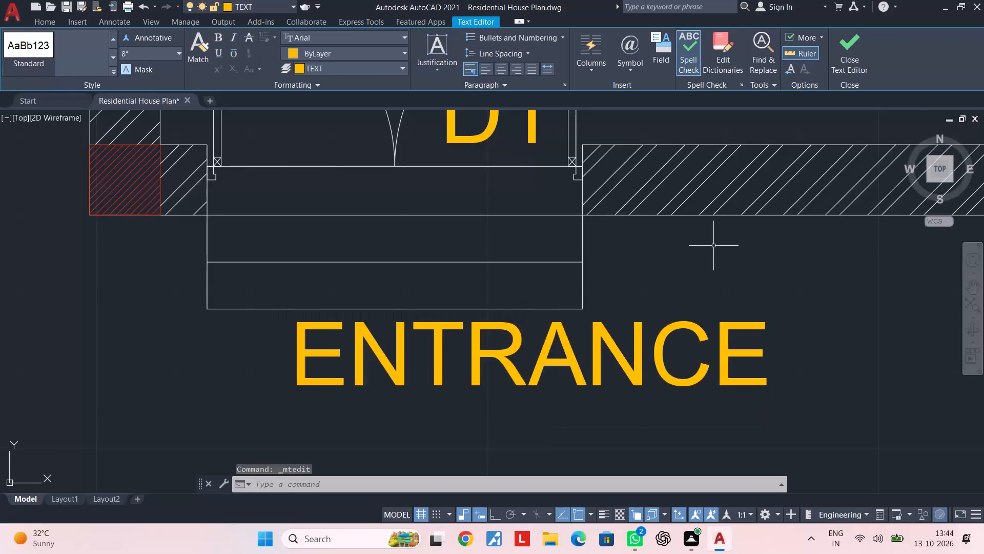
Move the ENTRANCE label slightly left so it sits centrally beneath the entrance steps.
{"action": "scroll", "coordinate": [714, 288], "scroll_direction": "down", "scroll_amount": 3}
{"action": "scroll", "coordinate": [676, 316], "scroll_direction": "up", "scroll_amount": 1}
{"action": "left_click", "coordinate": [685, 309]}
{"action": "type", "text": "M"}
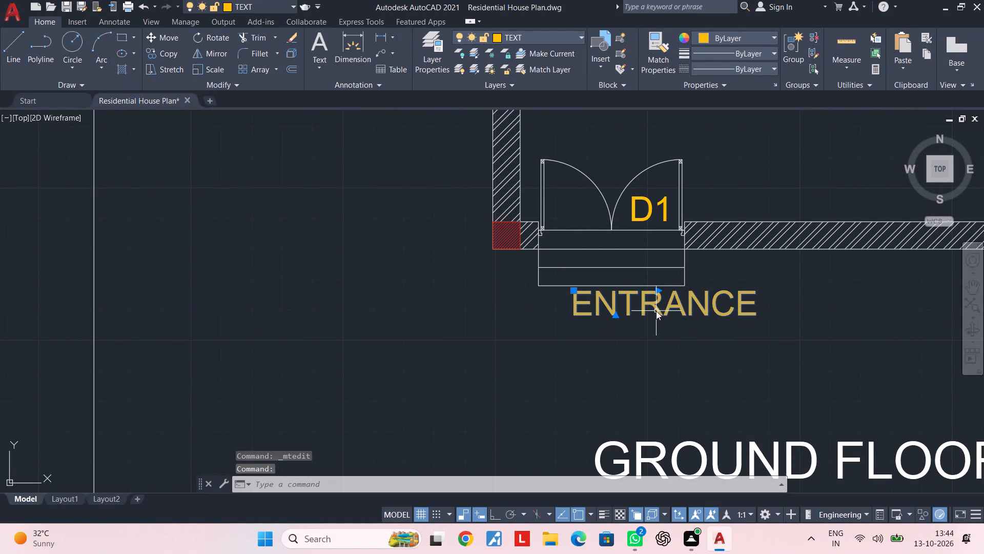
{"action": "key", "text": "space"}
{"action": "left_click", "coordinate": [656, 311]}
{"action": "left_click", "coordinate": [618, 311]}
{"action": "key", "text": "Escape"}
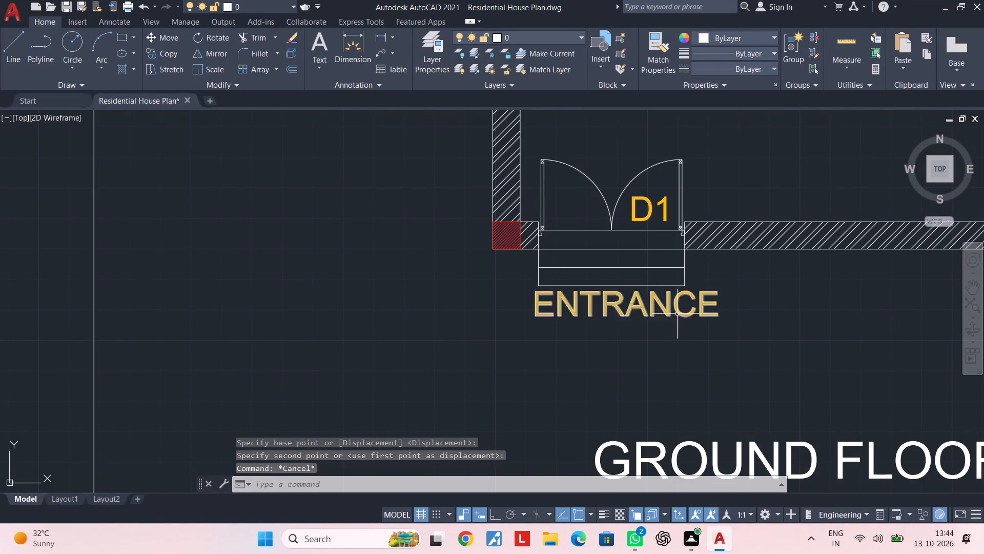
Copy the GROUND FLOOR PLAN title about 35' horizontally to the right, below the second plan.
{"action": "scroll", "coordinate": [695, 314], "scroll_direction": "down", "scroll_amount": 2}
{"action": "middle_click_drag", "start_coordinate": [696, 314], "coordinate": [650, 314]}
{"action": "key", "text": "Escape"}
{"action": "middle_click_drag", "start_coordinate": [671, 319], "coordinate": [561, 288]}
{"action": "key", "text": "Escape"}
{"action": "middle_click_drag", "start_coordinate": [634, 327], "coordinate": [523, 285]}
{"action": "key", "text": "Escape"}
{"action": "scroll", "coordinate": [541, 311], "scroll_direction": "down", "scroll_amount": 2}
{"action": "middle_click_drag", "start_coordinate": [541, 311], "coordinate": [502, 303]}
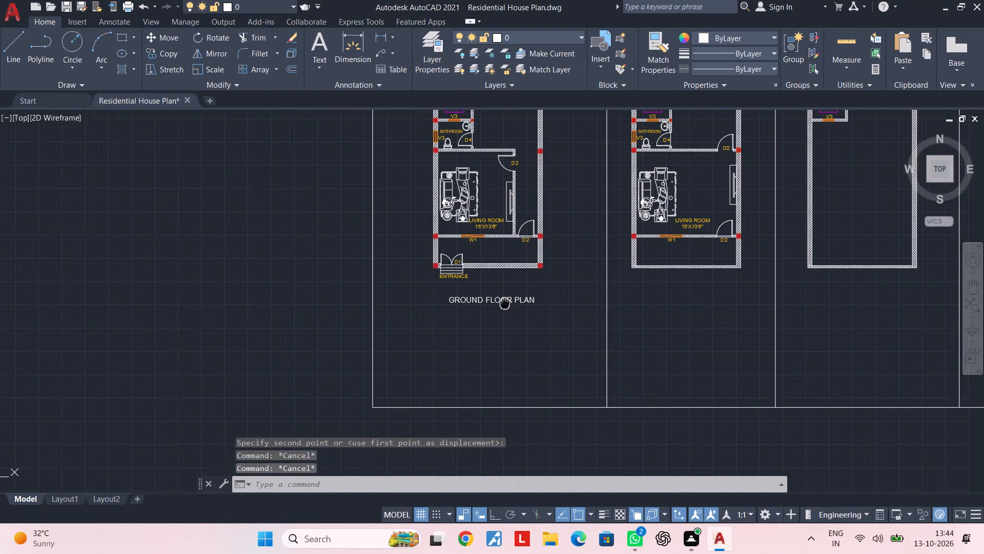
{"action": "middle_click_drag", "start_coordinate": [502, 303], "coordinate": [500, 302]}
{"action": "scroll", "coordinate": [500, 301], "scroll_direction": "up", "scroll_amount": 1}
{"action": "middle_click_drag", "start_coordinate": [555, 295], "coordinate": [392, 285]}
{"action": "left_click", "coordinate": [356, 287]}
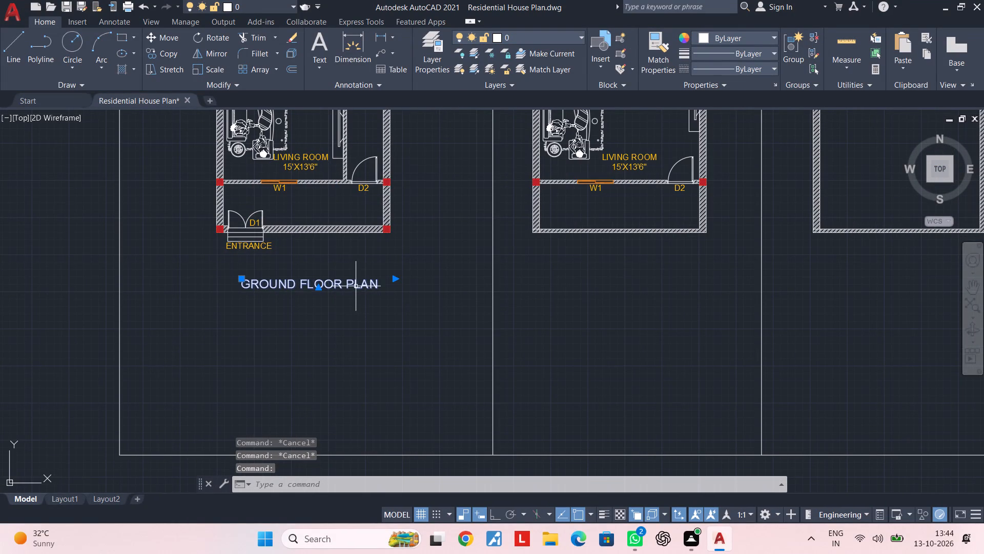
{"action": "type", "text": "CO"}
{"action": "key", "text": "space"}
{"action": "left_click", "coordinate": [355, 286]}
{"action": "middle_click_drag", "start_coordinate": [531, 282], "coordinate": [415, 286]}
{"action": "left_click", "coordinate": [488, 516]}
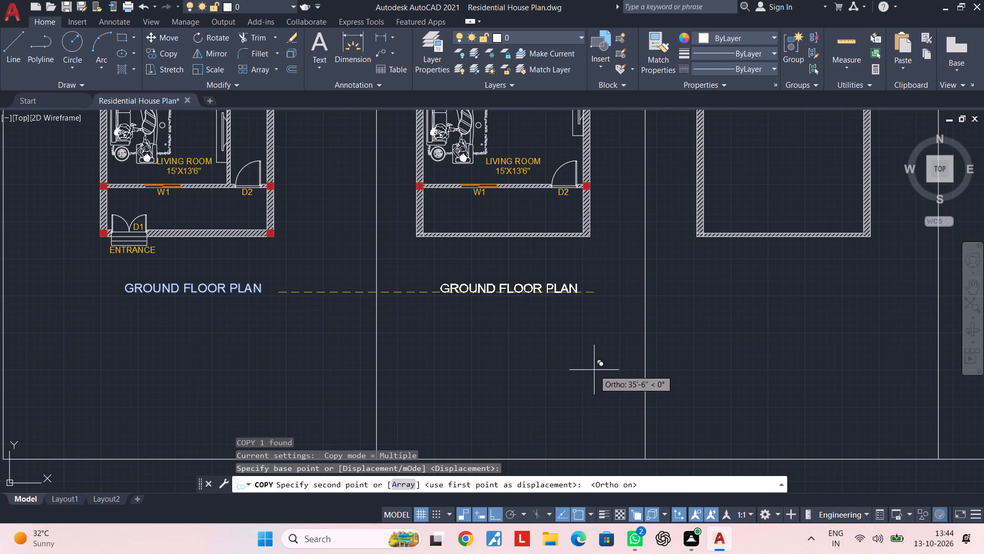
{"action": "left_click", "coordinate": [588, 370]}
{"action": "key", "text": "Escape"}
{"action": "key", "text": "Escape"}
Change the title below the second plan to FIRST FLOOR PLAN.
{"action": "double_click", "coordinate": [479, 286]}
{"action": "scroll", "coordinate": [484, 293], "scroll_direction": "up", "scroll_amount": 2}
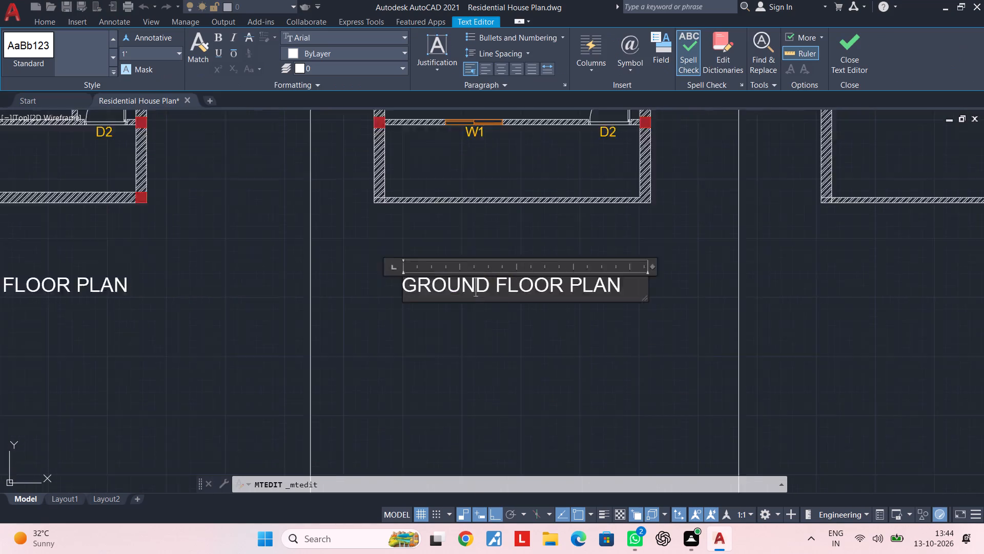
{"action": "scroll", "coordinate": [484, 293], "scroll_direction": "up", "scroll_amount": 1}
{"action": "left_click_drag", "start_coordinate": [499, 294], "coordinate": [277, 295]}
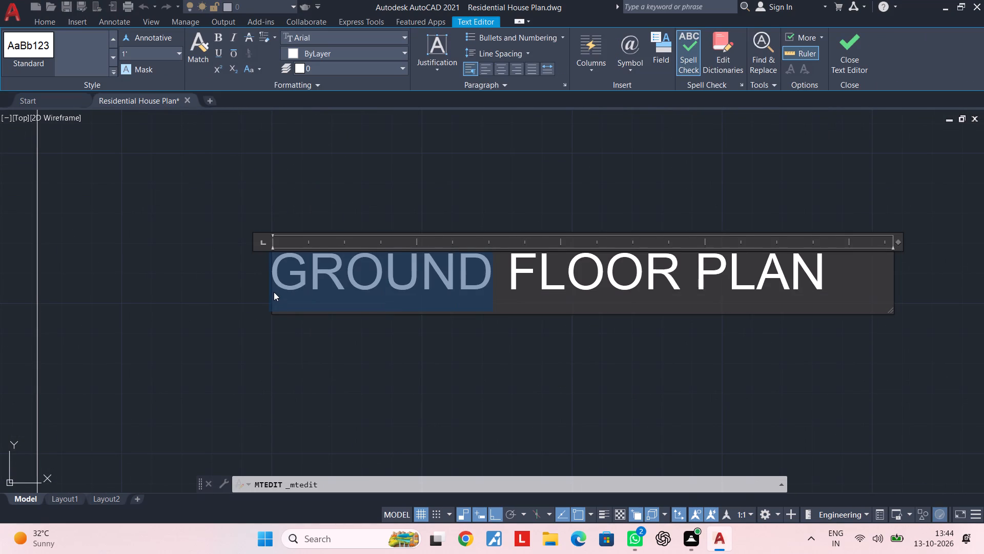
{"action": "key", "text": "BackSpace"}
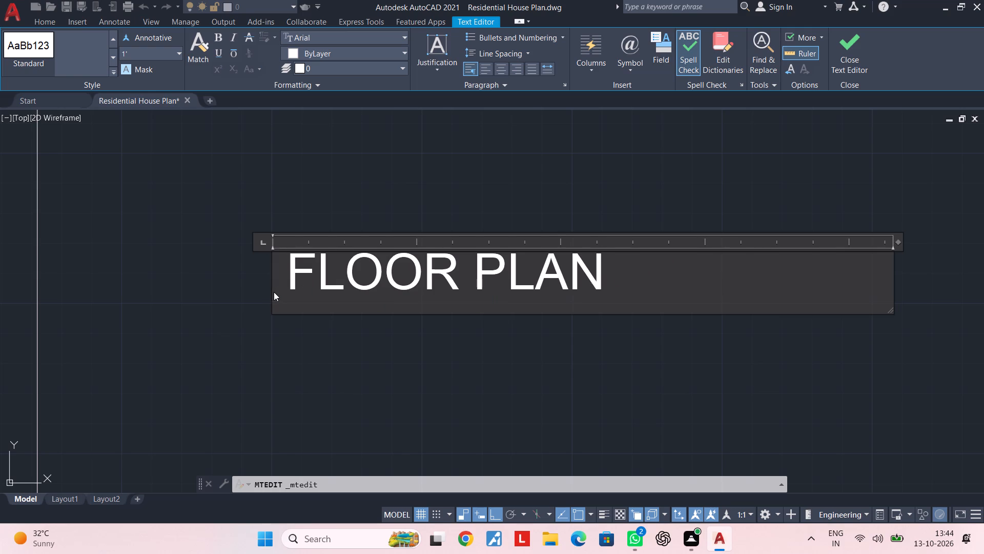
{"action": "type", "text": "FIRS"}
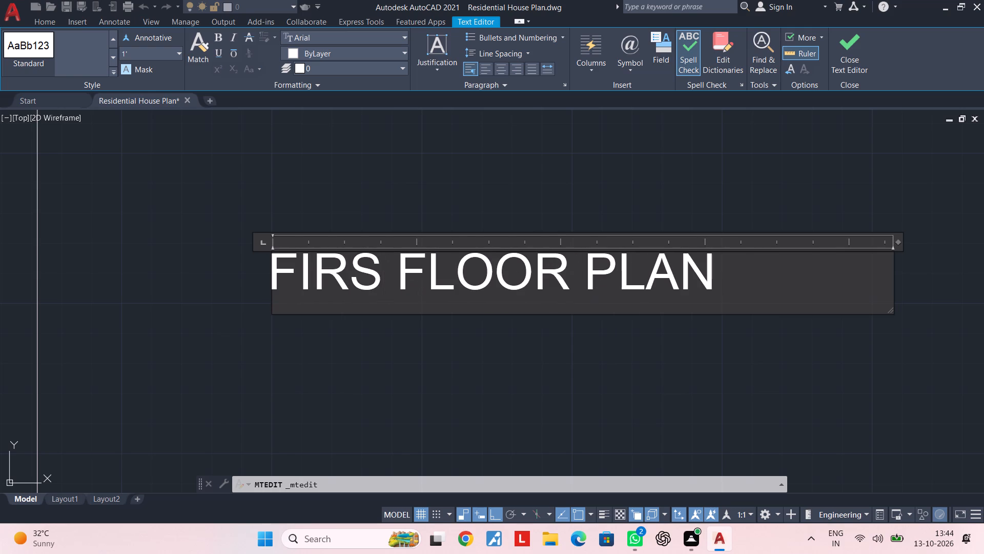
{"action": "key", "text": "t"}
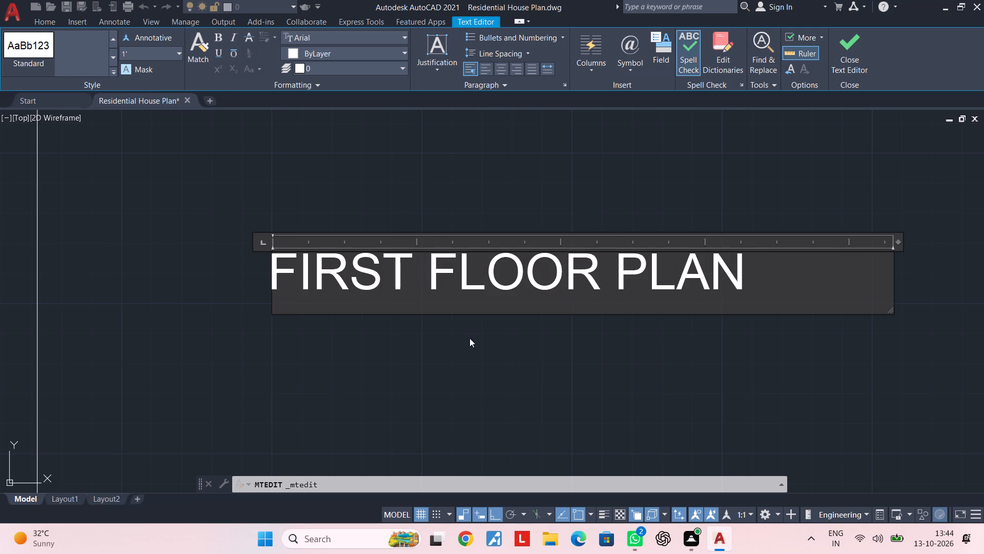
{"action": "left_click", "coordinate": [469, 338]}
Copy the FIRST FLOOR PLAN title horizontally to the right, below the third plan containing only the staircase.
{"action": "scroll", "coordinate": [468, 338], "scroll_direction": "down", "scroll_amount": 4}
{"action": "middle_click_drag", "start_coordinate": [641, 344], "coordinate": [511, 341]}
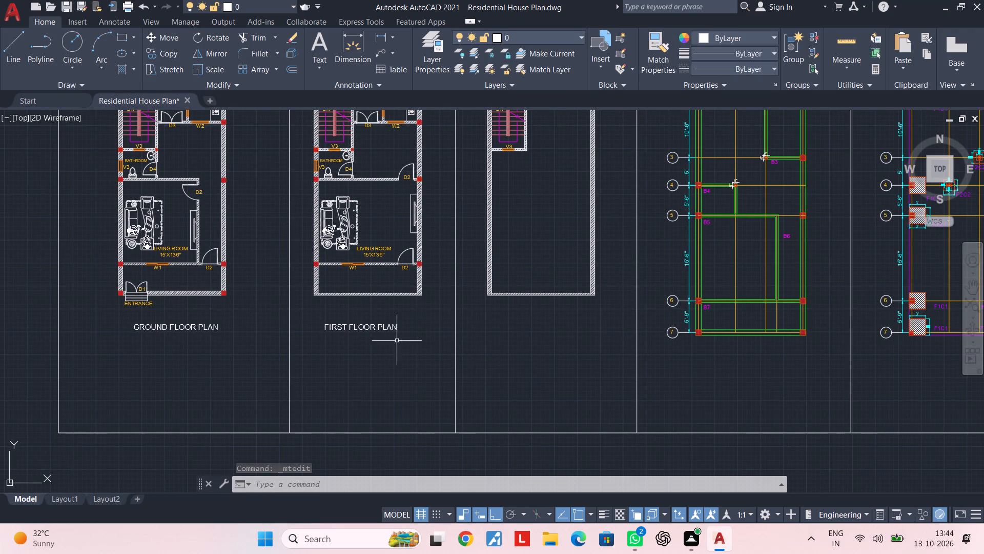
{"action": "left_click", "coordinate": [386, 331]}
{"action": "type", "text": "CO"}
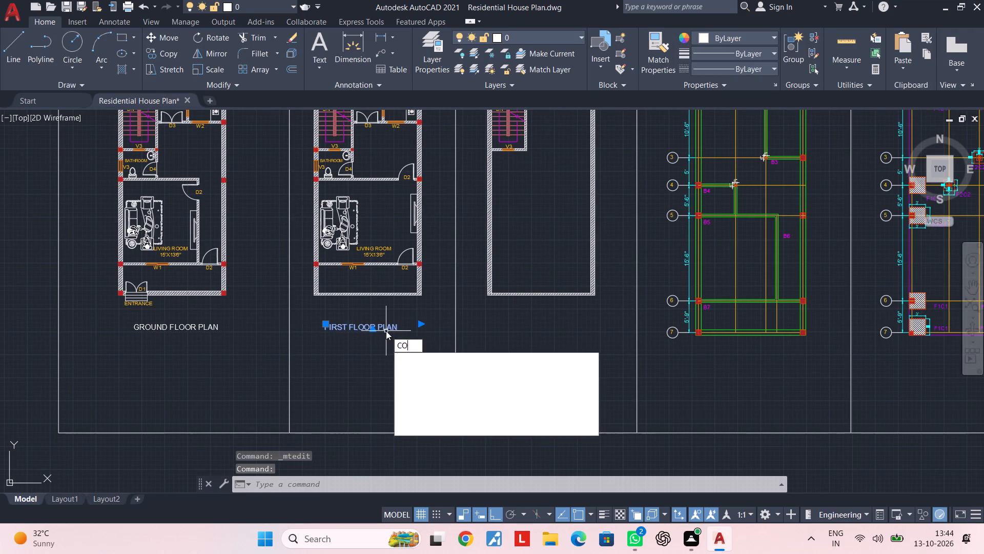
{"action": "key", "text": "space"}
{"action": "left_click", "coordinate": [386, 331]}
{"action": "left_click", "coordinate": [605, 329]}
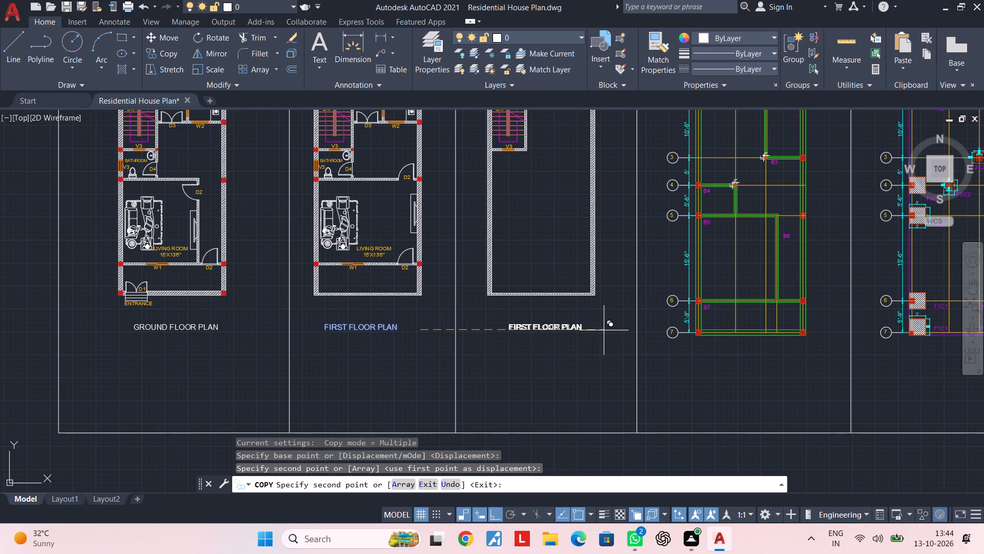
{"action": "key", "text": "Escape"}
{"action": "key", "text": "Escape"}
{"action": "scroll", "coordinate": [544, 332], "scroll_direction": "up", "scroll_amount": 2}
{"action": "middle_click_drag", "start_coordinate": [544, 331], "coordinate": [538, 346]}
{"action": "key", "text": "Escape"}
{"action": "key", "text": "Escape"}
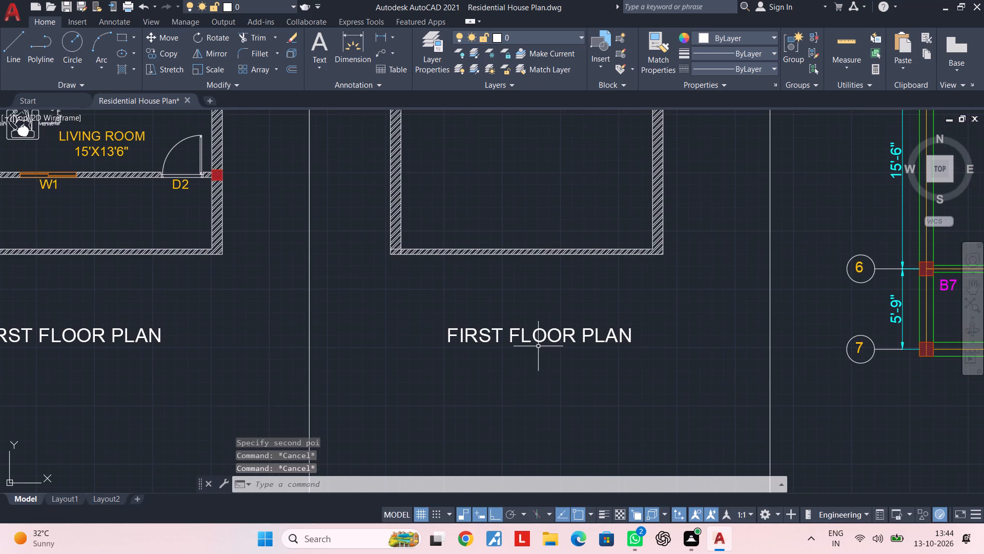
{"action": "key", "text": "Escape"}
{"action": "key", "text": "Escape"}
{"action": "key", "text": "Escape"}
{"action": "key", "text": "Escape"}
{"action": "key", "text": "Escape"}
{"action": "key", "text": "Escape"}
{"action": "middle_click_drag", "start_coordinate": [538, 346], "coordinate": [535, 352]}
{"action": "key", "text": "Escape"}
{"action": "key", "text": "Escape"}
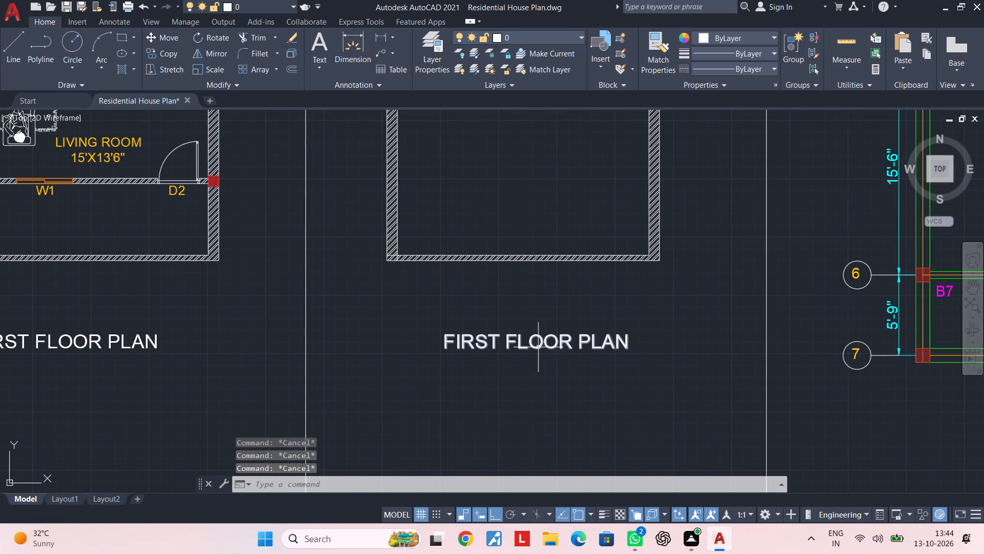
Change the title below the third plan to TARRACE PLAN.
{"action": "double_click", "coordinate": [538, 346]}
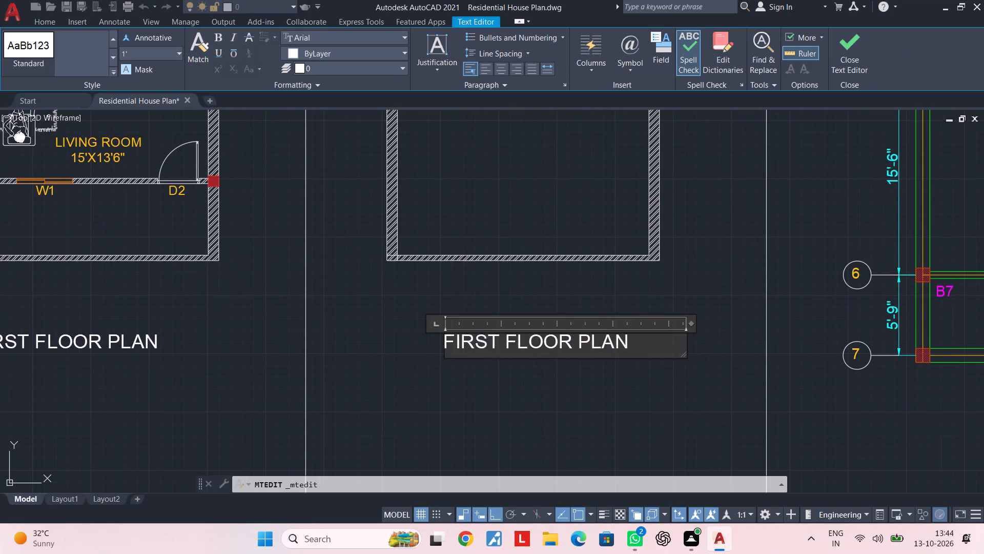
{"action": "scroll", "coordinate": [502, 348], "scroll_direction": "up", "scroll_amount": 1}
{"action": "left_click_drag", "start_coordinate": [611, 340], "coordinate": [455, 341]}
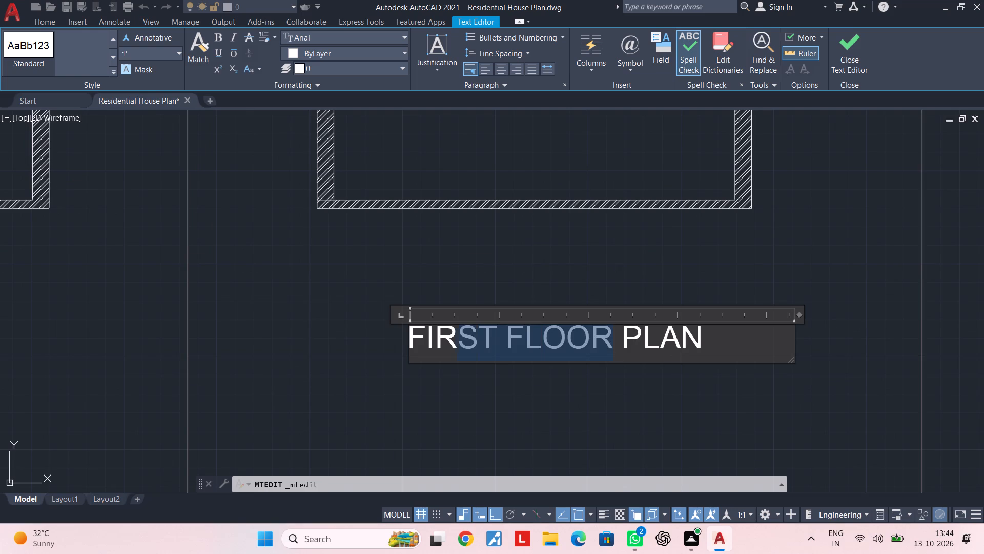
{"action": "left_click_drag", "start_coordinate": [455, 341], "coordinate": [408, 341]}
{"action": "key", "text": "BackSpace"}
{"action": "key", "text": "t"}
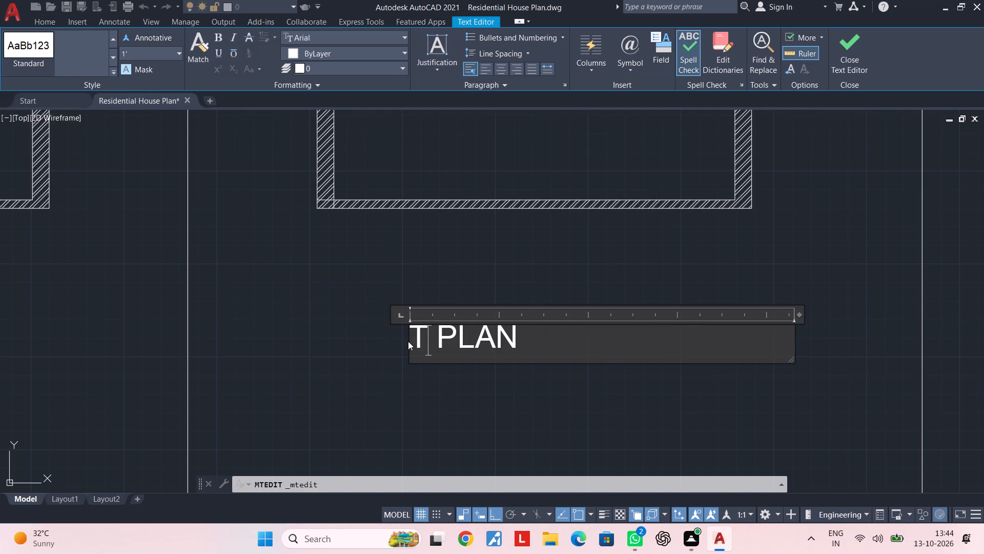
{"action": "type", "text": "ARRACE"}
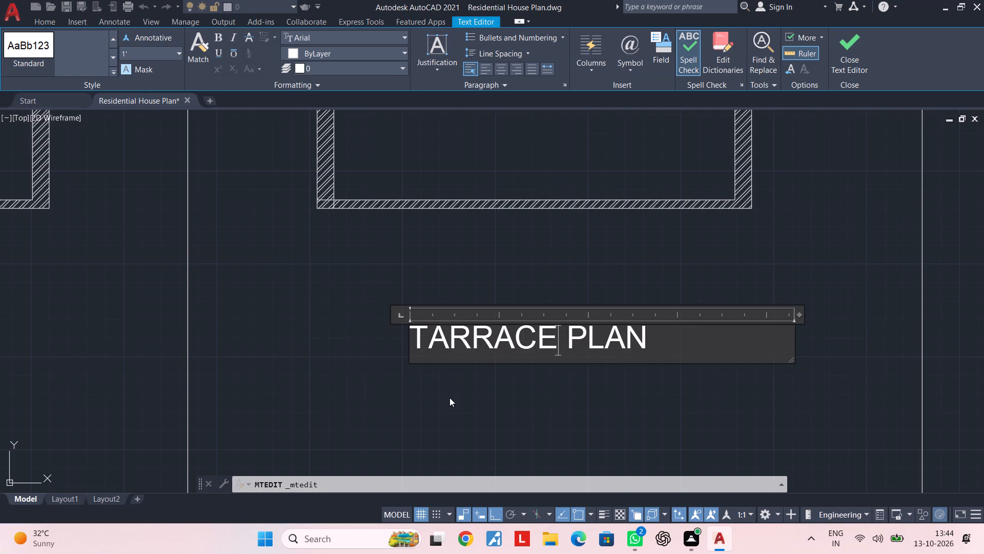
{"action": "left_click", "coordinate": [450, 398]}
Finish editing the TARRACE PLAN title below the third plan.
{"action": "scroll", "coordinate": [547, 387], "scroll_direction": "down", "scroll_amount": 3}
{"action": "middle_click_drag", "start_coordinate": [564, 387], "coordinate": [476, 366]}
{"action": "middle_click_drag", "start_coordinate": [500, 368], "coordinate": [413, 347]}
{"action": "key", "text": "Escape"}
{"action": "key", "text": "Escape"}
{"action": "middle_click_drag", "start_coordinate": [394, 345], "coordinate": [387, 312]}
{"action": "key", "text": "Escape"}
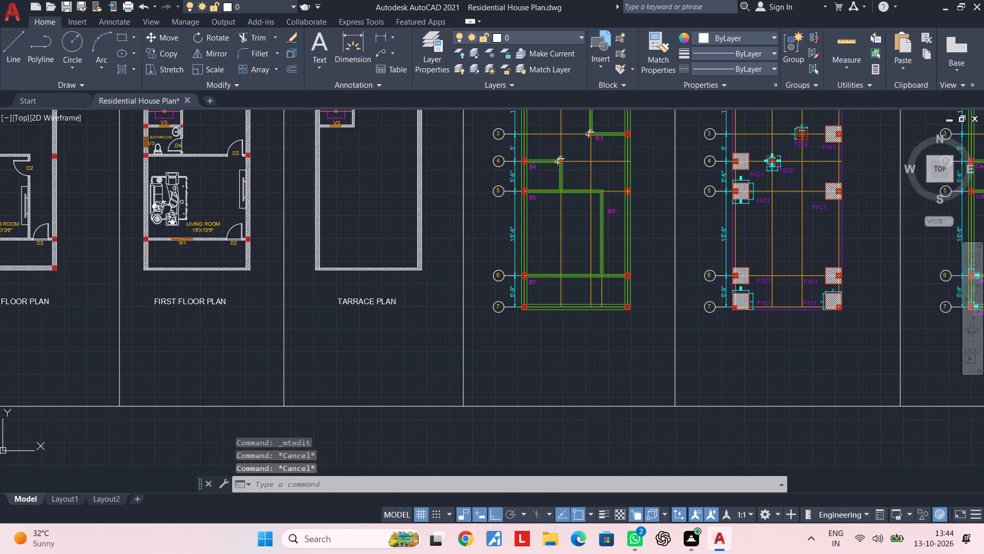
{"action": "key", "text": "Escape"}
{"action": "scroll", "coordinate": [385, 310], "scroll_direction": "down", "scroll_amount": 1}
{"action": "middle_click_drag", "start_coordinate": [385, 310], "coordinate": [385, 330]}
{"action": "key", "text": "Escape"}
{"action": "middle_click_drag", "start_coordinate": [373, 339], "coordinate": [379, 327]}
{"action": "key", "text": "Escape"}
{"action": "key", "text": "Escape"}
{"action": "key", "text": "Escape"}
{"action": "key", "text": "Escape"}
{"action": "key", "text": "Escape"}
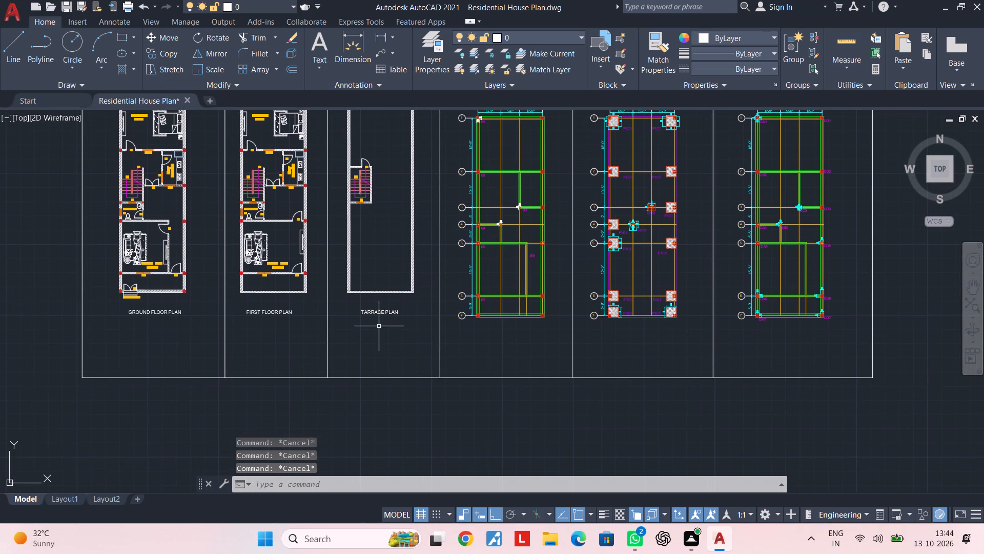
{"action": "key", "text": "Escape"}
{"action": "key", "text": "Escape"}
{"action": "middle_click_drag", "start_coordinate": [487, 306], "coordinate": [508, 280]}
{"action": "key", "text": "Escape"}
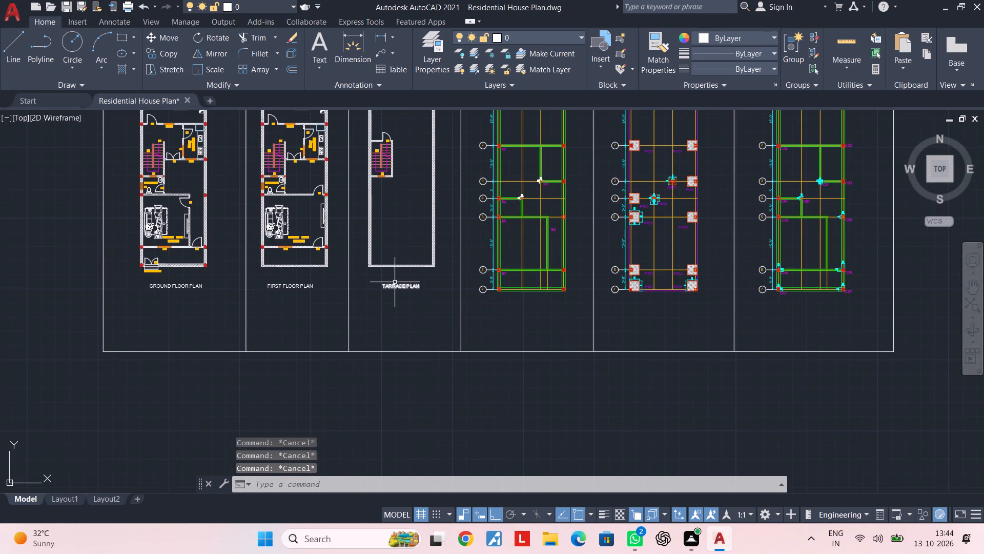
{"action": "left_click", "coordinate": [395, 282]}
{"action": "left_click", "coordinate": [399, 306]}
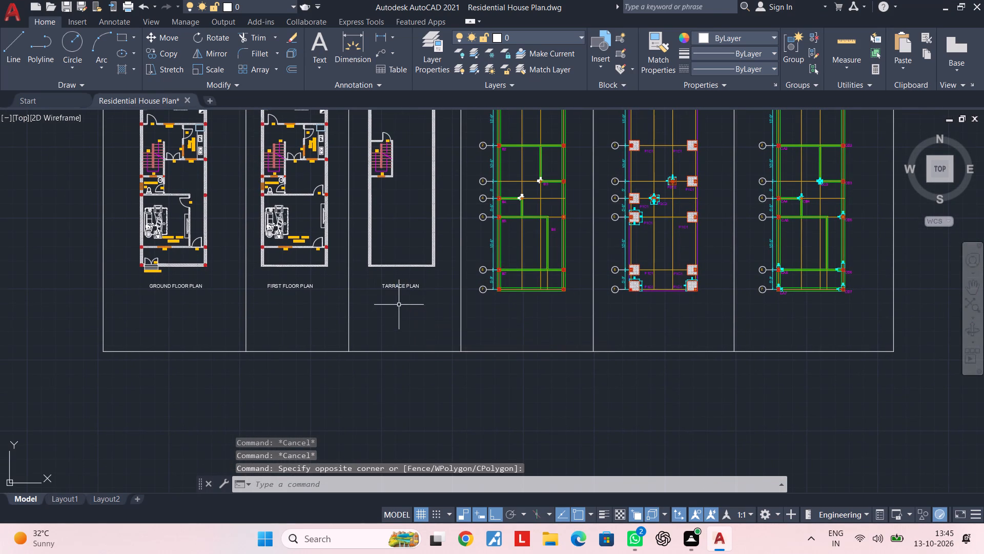
Copy the TARRACE PLAN title about 38' across, with ortho off, to below the fourth plan containing the beams.
{"action": "scroll", "coordinate": [401, 302], "scroll_direction": "down", "scroll_amount": 1}
{"action": "middle_click_drag", "start_coordinate": [401, 302], "coordinate": [414, 363]}
{"action": "middle_click_drag", "start_coordinate": [413, 359], "coordinate": [420, 324]}
{"action": "scroll", "coordinate": [420, 320], "scroll_direction": "up", "scroll_amount": 1}
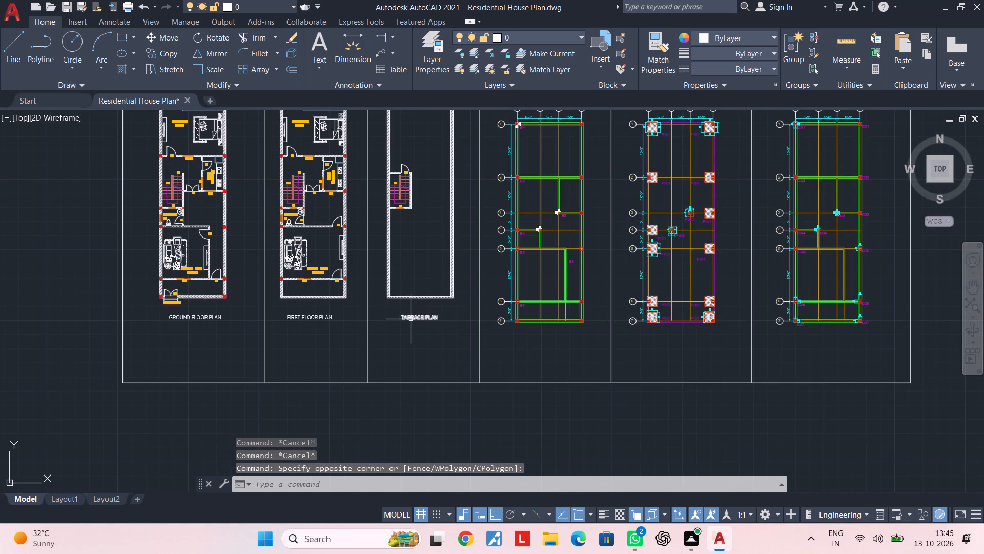
{"action": "left_click", "coordinate": [411, 319]}
{"action": "key", "text": "c"}
{"action": "key", "text": "o"}
{"action": "key", "text": "space"}
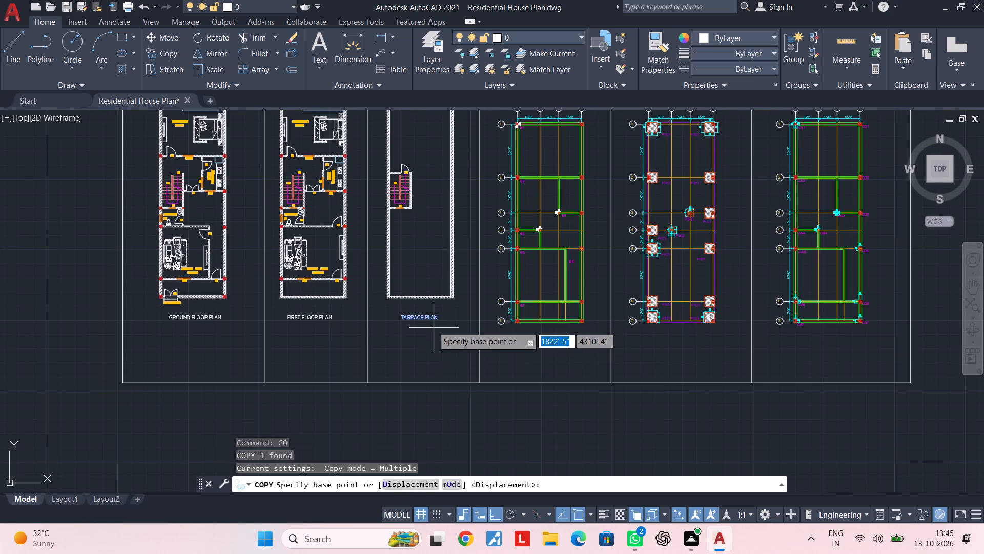
{"action": "scroll", "coordinate": [430, 323], "scroll_direction": "up", "scroll_amount": 2}
{"action": "left_click", "coordinate": [416, 313]}
{"action": "middle_click_drag", "start_coordinate": [670, 364], "coordinate": [543, 338]}
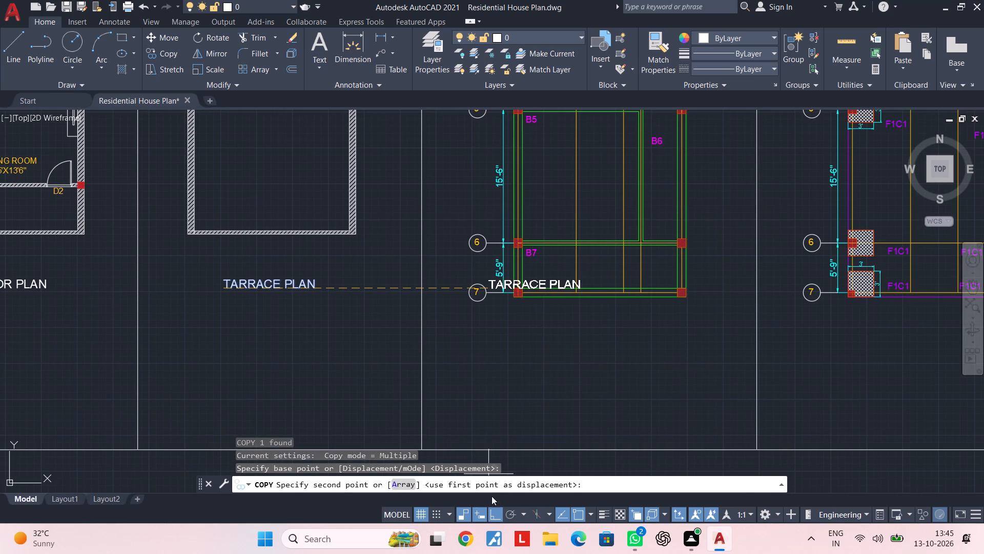
{"action": "left_click", "coordinate": [499, 510]}
{"action": "scroll", "coordinate": [573, 358], "scroll_direction": "up", "scroll_amount": 1}
{"action": "middle_click_drag", "start_coordinate": [539, 314], "coordinate": [507, 326]}
{"action": "scroll", "coordinate": [504, 322], "scroll_direction": "up", "scroll_amount": 1}
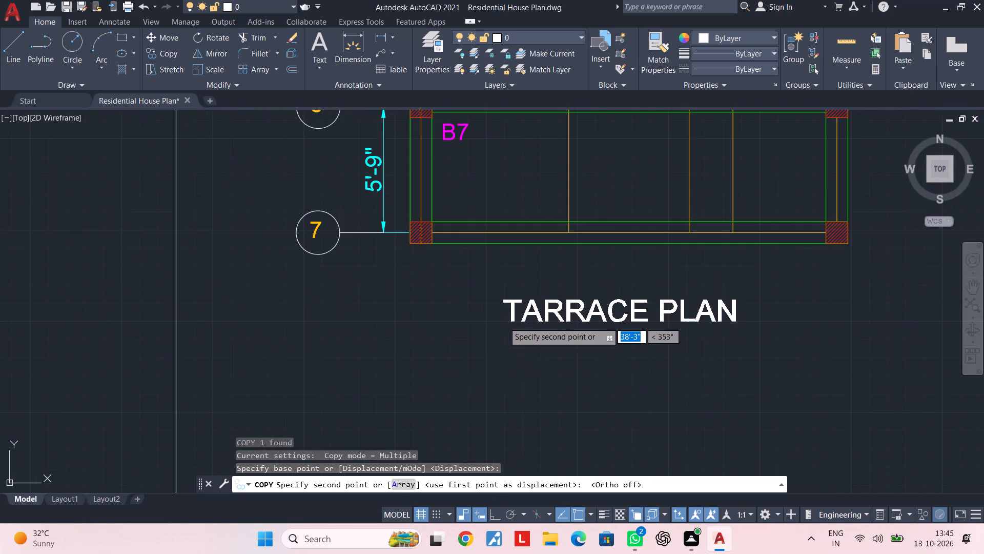
{"action": "left_click", "coordinate": [491, 303]}
{"action": "key", "text": "Escape"}
{"action": "key", "text": "Escape"}
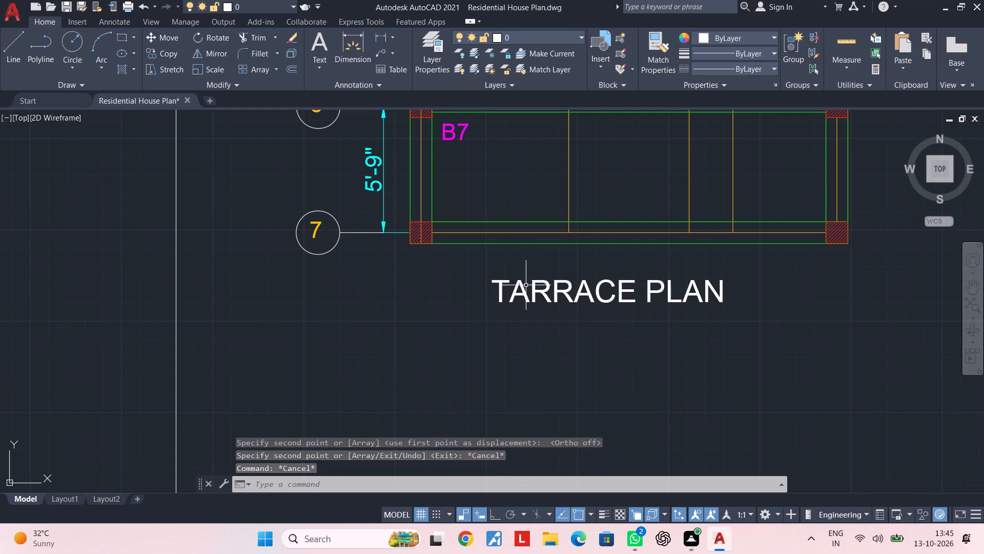
Change the title below the beam plan to PILINTH BEAM LAYOUT PLAN.
{"action": "double_click", "coordinate": [526, 289]}
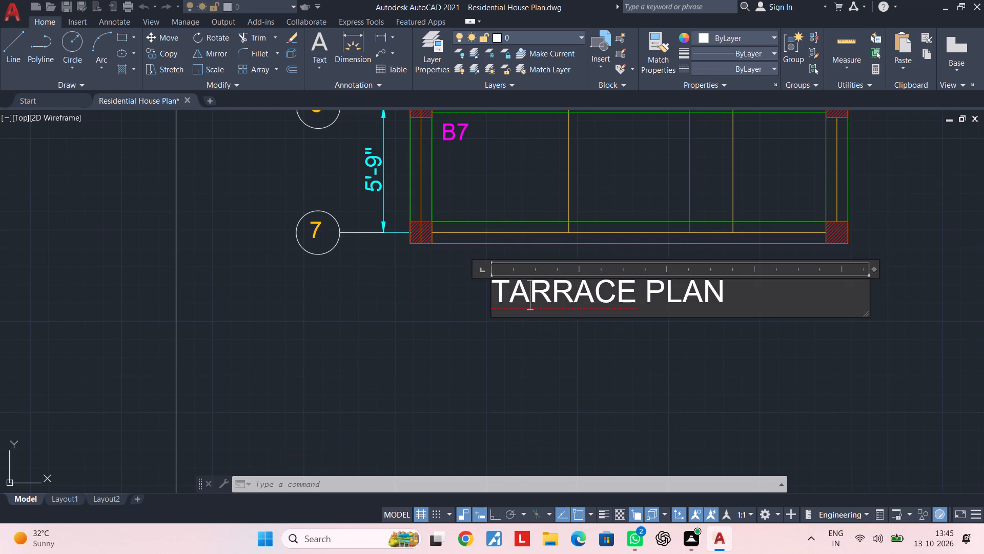
{"action": "left_click_drag", "start_coordinate": [730, 289], "coordinate": [428, 289]}
{"action": "key", "text": "BackSpace"}
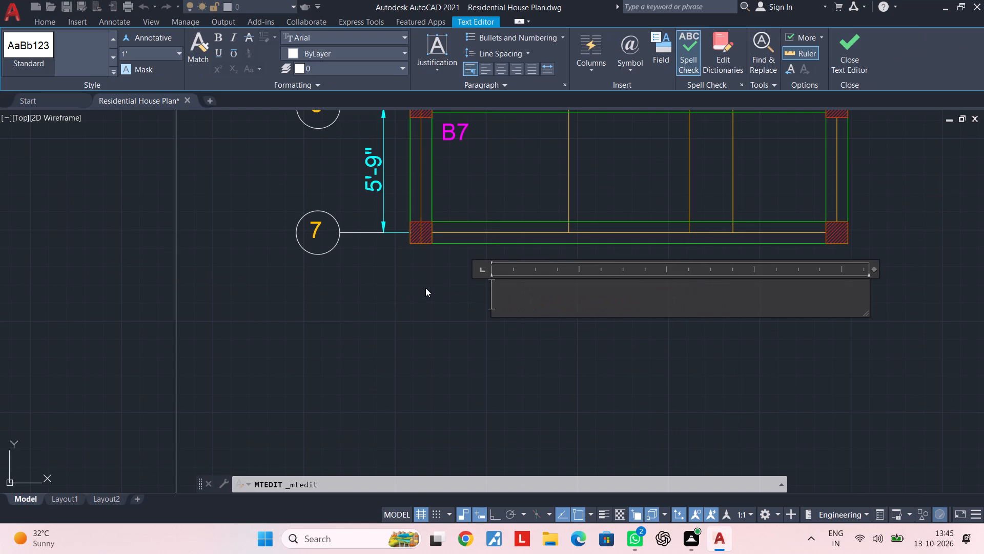
{"action": "key", "text": "p"}
{"action": "type", "text": "IL"}
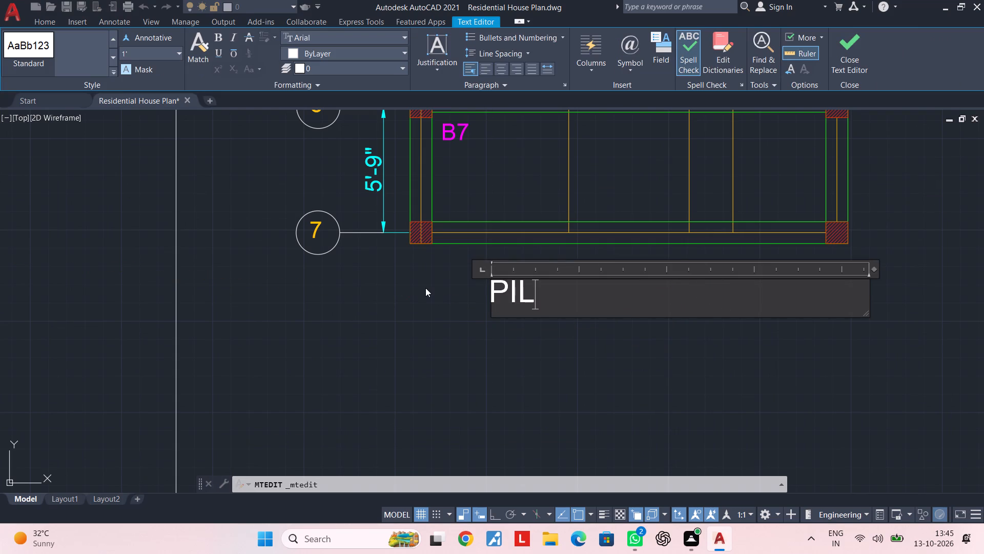
{"action": "type", "text": "NT"}
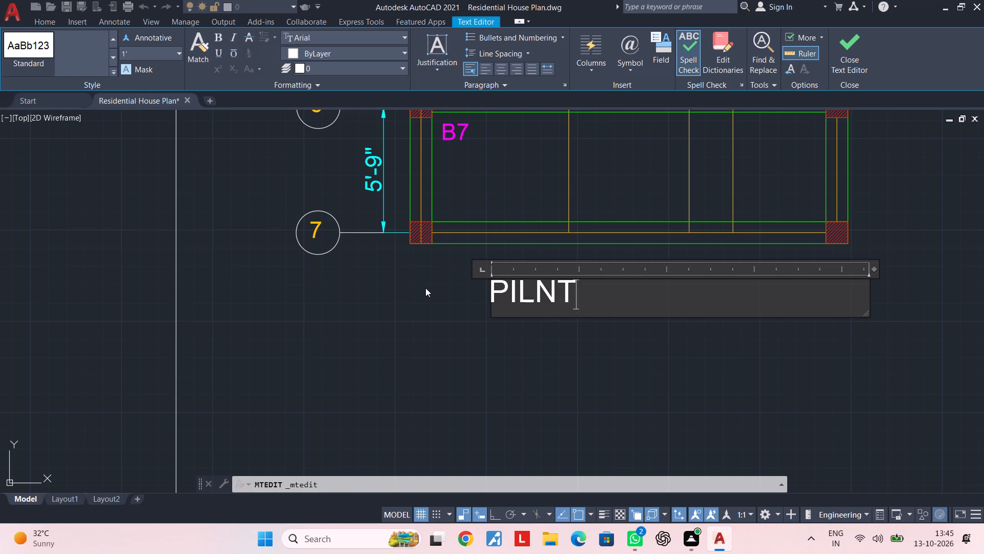
{"action": "type", "text": "H"}
{"action": "key", "text": "space"}
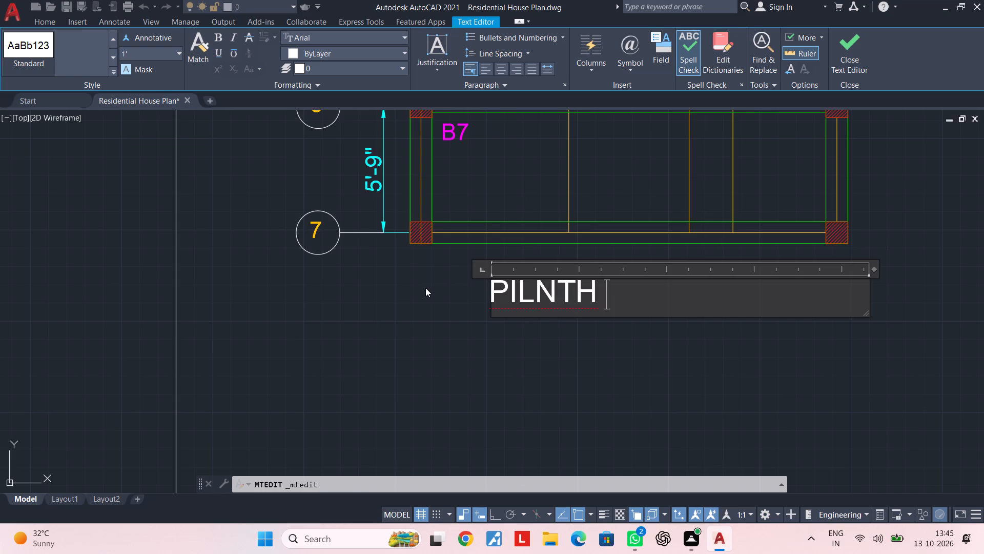
{"action": "key", "text": "BackSpace"}
{"action": "key", "text": "BackSpace"}
{"action": "key", "text": "BackSpace"}
{"action": "key", "text": "BackSpace"}
{"action": "type", "text": "INTH"}
{"action": "key", "text": "space"}
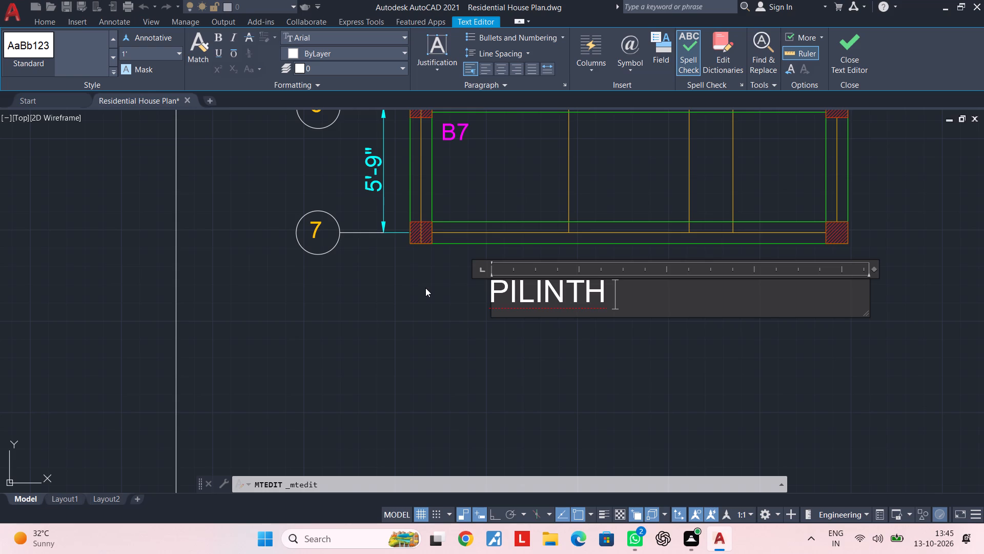
{"action": "type", "text": "BEAM"}
{"action": "key", "text": "space"}
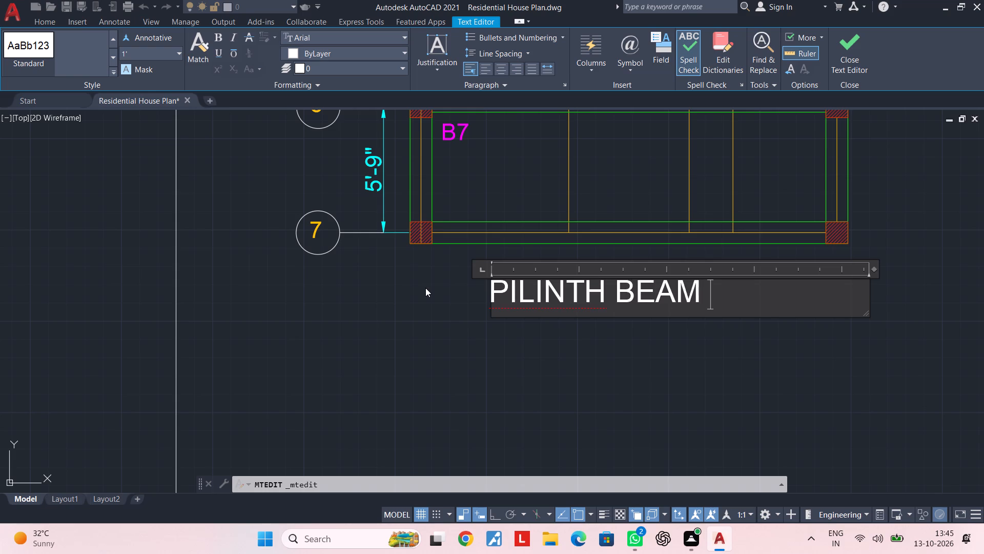
{"action": "type", "text": "LAYPUT"}
{"action": "key", "text": "space"}
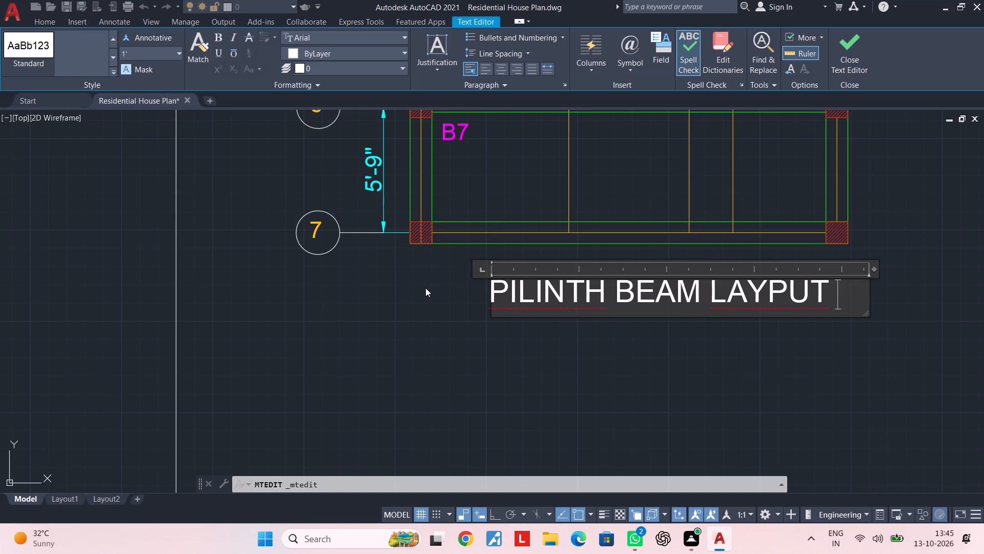
{"action": "key", "text": "BackSpace"}
{"action": "key", "text": "BackSpace"}
{"action": "key", "text": "BackSpace"}
{"action": "key", "text": "BackSpace"}
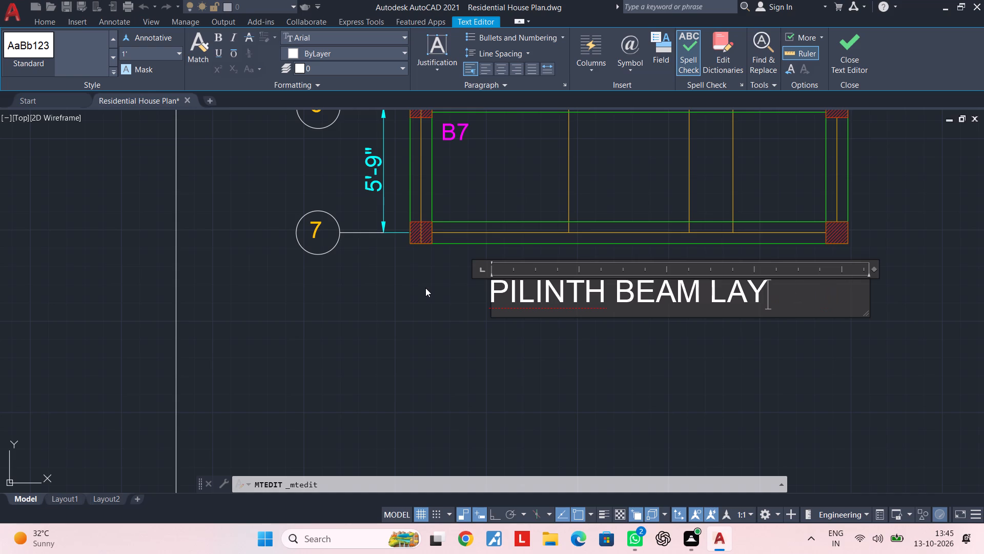
{"action": "type", "text": "OUT"}
{"action": "key", "text": "space"}
{"action": "type", "text": "PLAN"}
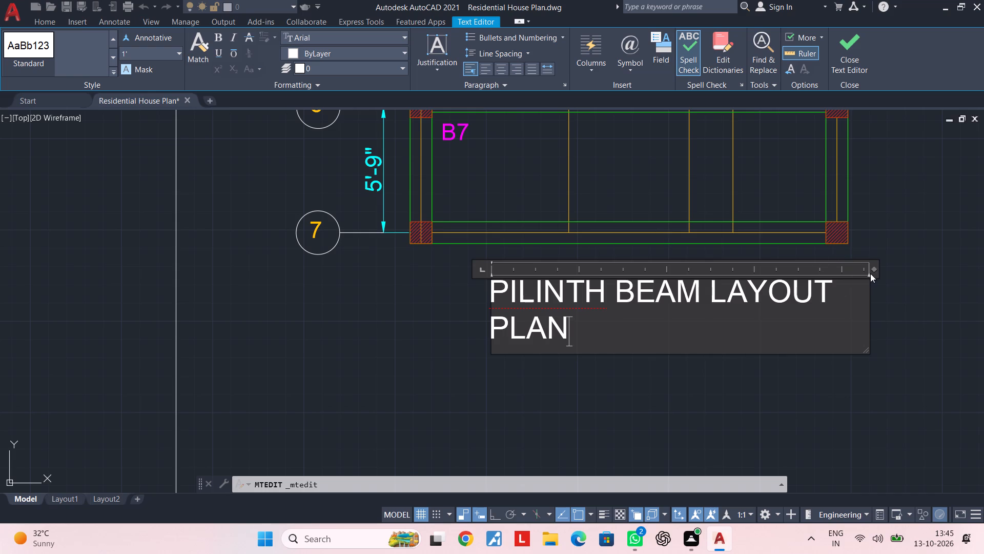
Widen the text frame of the PILINTH BEAM LAYOUT PLAN title so it fits on one line.
{"action": "left_click_drag", "start_coordinate": [875, 267], "coordinate": [938, 266]}
{"action": "left_click", "coordinate": [871, 357]}
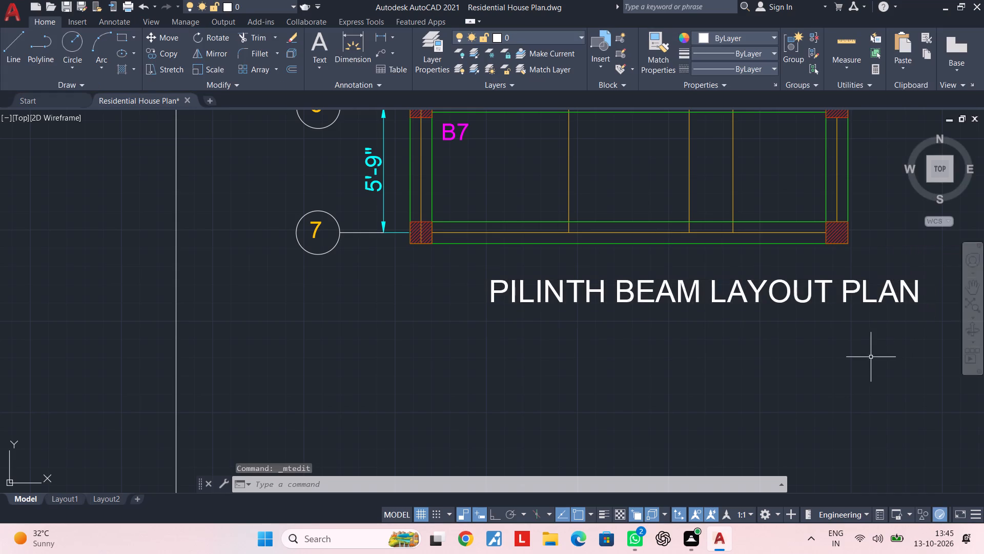
{"action": "key", "text": "Escape"}
Move the PILINTH BEAM LAYOUT PLAN title horizontally so it is centred beneath the beam plan.
{"action": "scroll", "coordinate": [848, 354], "scroll_direction": "down", "scroll_amount": 2}
{"action": "middle_click_drag", "start_coordinate": [807, 325], "coordinate": [686, 323]}
{"action": "key", "text": "Escape"}
{"action": "key", "text": "Escape"}
{"action": "left_click", "coordinate": [681, 326]}
{"action": "type", "text": "M"}
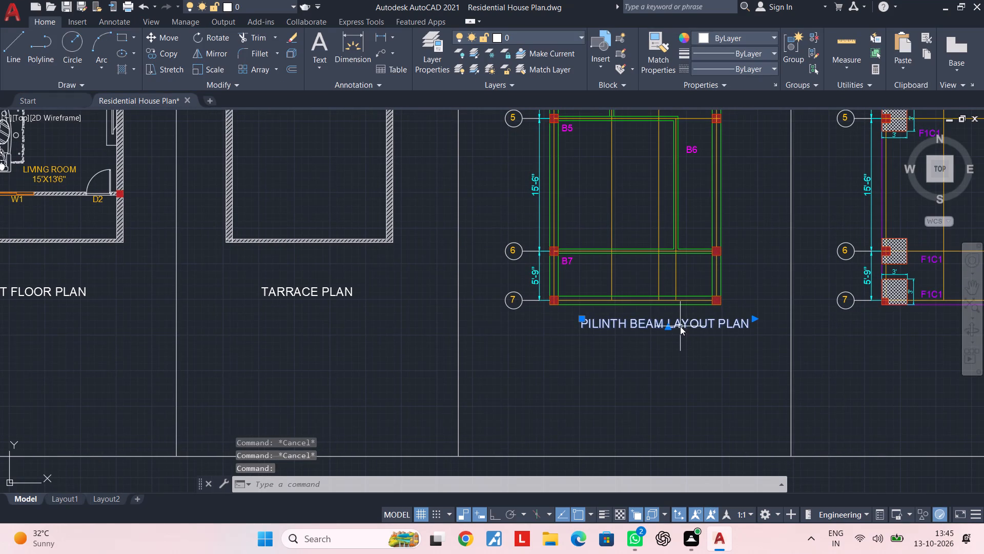
{"action": "key", "text": "space"}
{"action": "scroll", "coordinate": [680, 326], "scroll_direction": "up", "scroll_amount": 2}
{"action": "left_click", "coordinate": [680, 326]}
{"action": "left_click", "coordinate": [605, 326]}
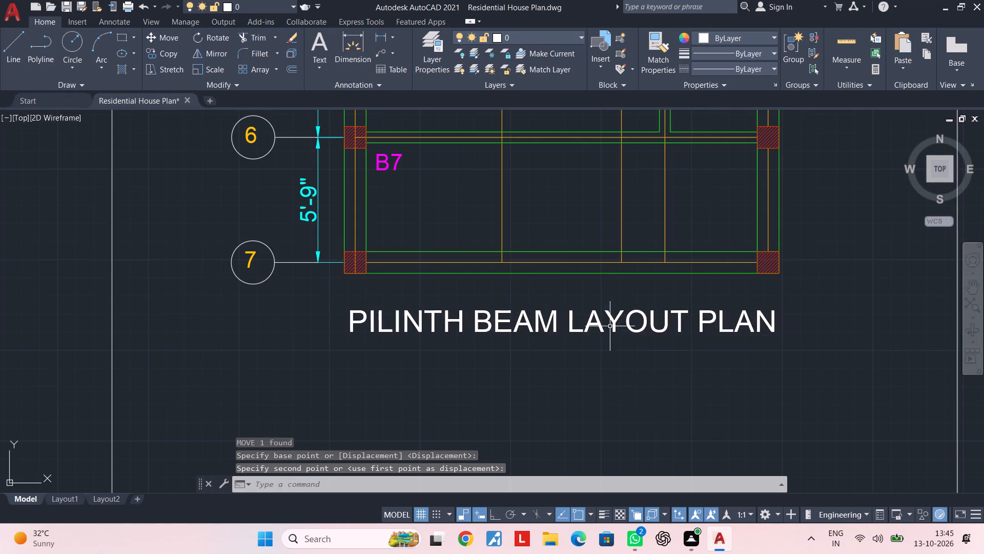
Copy the PILINTH BEAM LAYOUT PLAN title horizontally with ortho on, about 38'-7" to below the footing plan and again below the column plan.
{"action": "scroll", "coordinate": [683, 328], "scroll_direction": "down", "scroll_amount": 1}
{"action": "middle_click_drag", "start_coordinate": [683, 328], "coordinate": [402, 327]}
{"action": "key", "text": "Escape"}
{"action": "key", "text": "Escape"}
{"action": "left_click", "coordinate": [391, 325]}
{"action": "type", "text": "CO"}
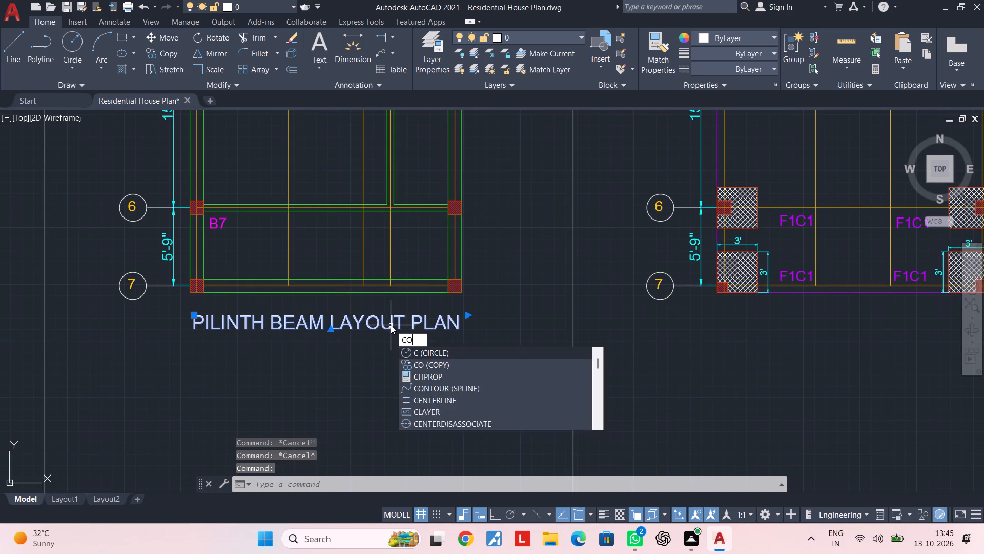
{"action": "key", "text": "space"}
{"action": "left_click_drag", "start_coordinate": [391, 325], "coordinate": [397, 324]}
{"action": "middle_click_drag", "start_coordinate": [571, 325], "coordinate": [463, 328]}
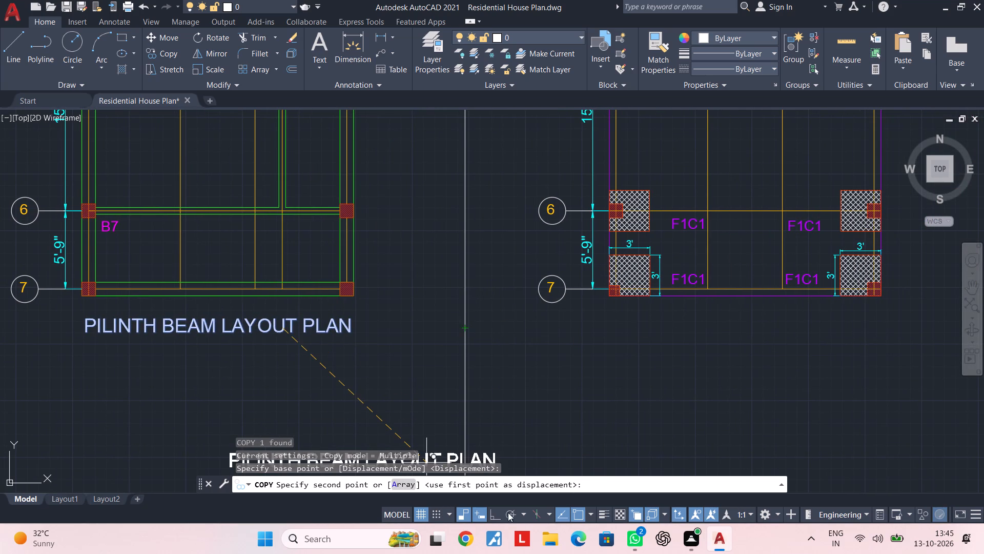
{"action": "left_click", "coordinate": [489, 512]}
{"action": "middle_click_drag", "start_coordinate": [772, 413], "coordinate": [697, 415]}
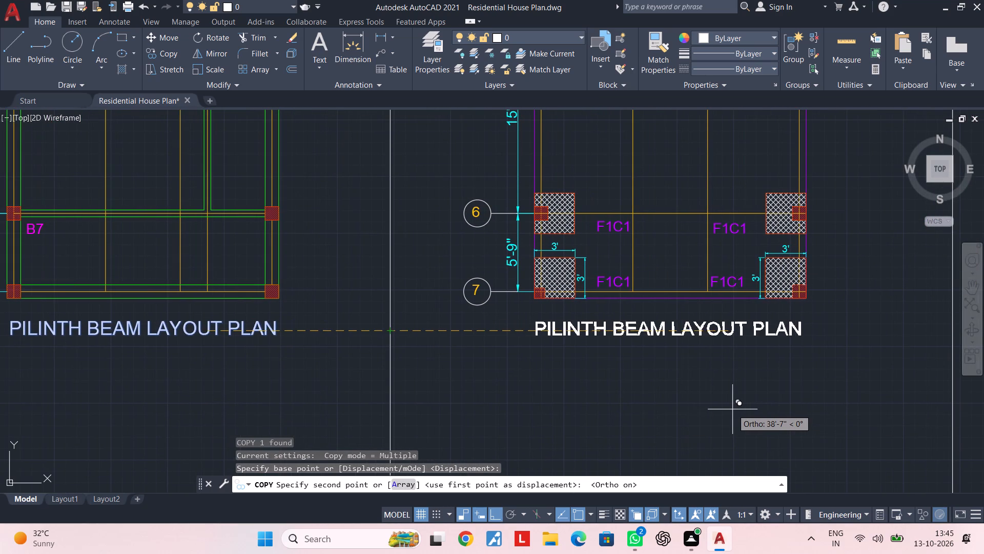
{"action": "left_click", "coordinate": [732, 409]}
{"action": "middle_click_drag", "start_coordinate": [823, 405], "coordinate": [518, 401]}
{"action": "middle_click_drag", "start_coordinate": [872, 405], "coordinate": [549, 403]}
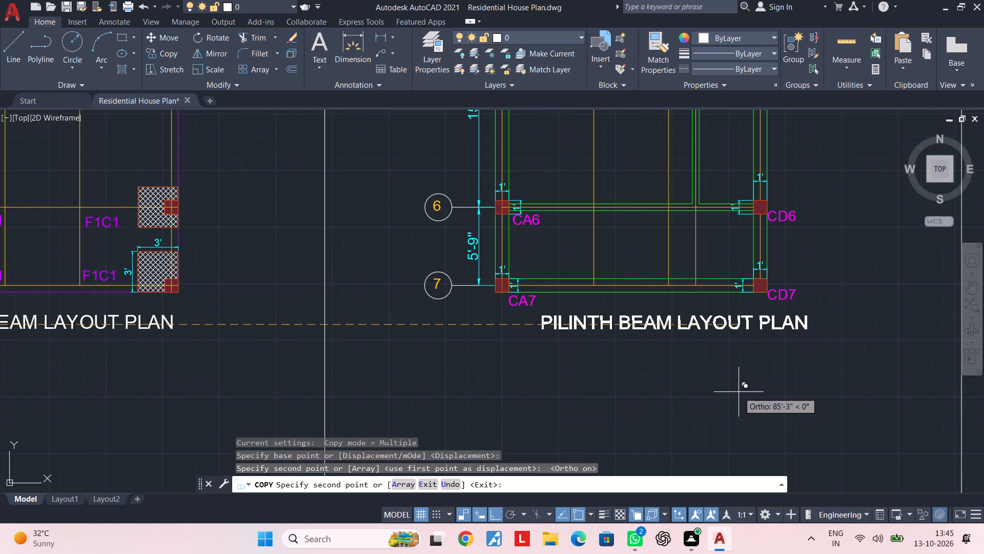
{"action": "left_click", "coordinate": [716, 394]}
{"action": "key", "text": "Escape"}
Change the title below the footing plan to FOOTING LAYOUT PLAN.
{"action": "middle_click_drag", "start_coordinate": [593, 394], "coordinate": [837, 381]}
{"action": "key", "text": "Escape"}
{"action": "key", "text": "Escape"}
{"action": "middle_click_drag", "start_coordinate": [598, 364], "coordinate": [733, 358]}
{"action": "key", "text": "Escape"}
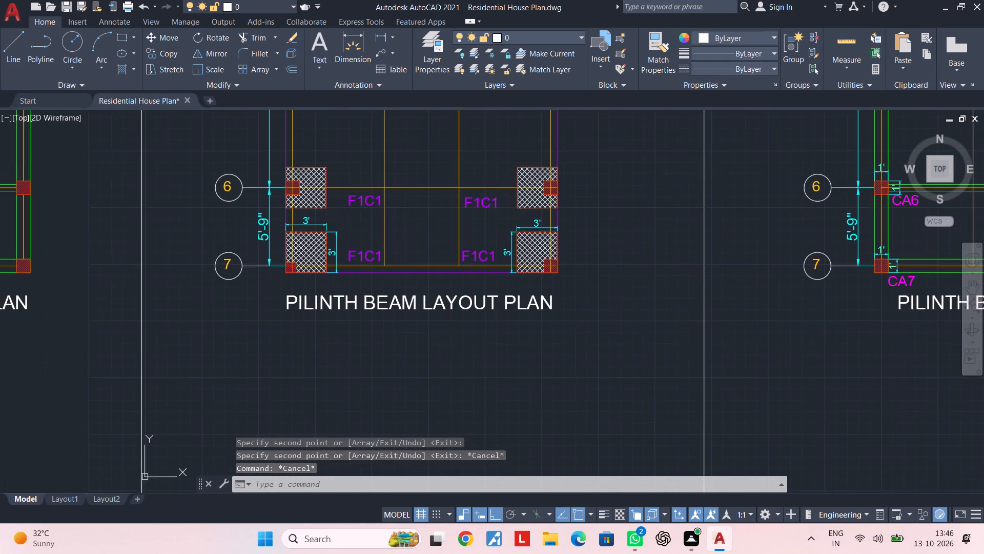
{"action": "key", "text": "Escape"}
{"action": "middle_click_drag", "start_coordinate": [383, 323], "coordinate": [515, 324]}
{"action": "key", "text": "Escape"}
{"action": "key", "text": "Escape"}
{"action": "key", "text": "Escape"}
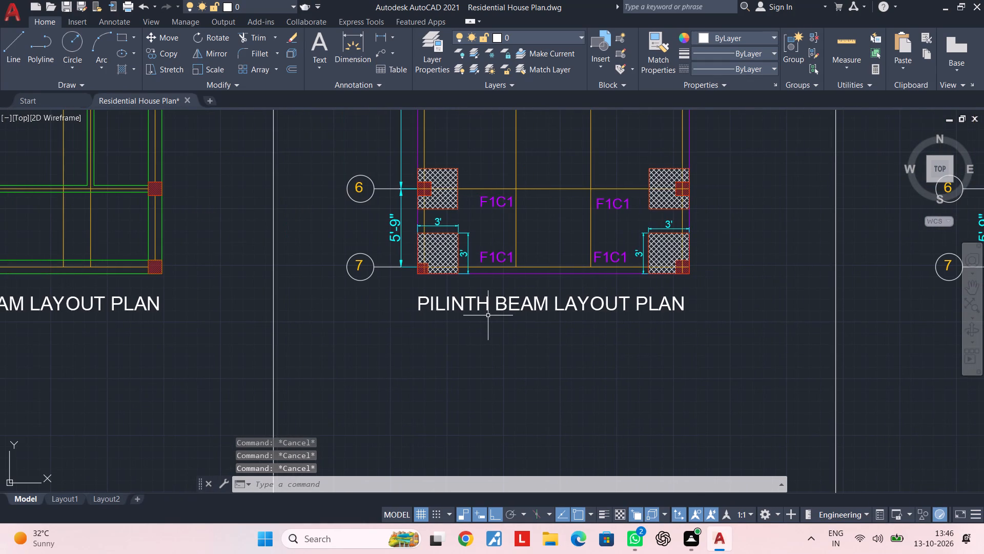
{"action": "key", "text": "Escape"}
{"action": "key", "text": "Escape"}
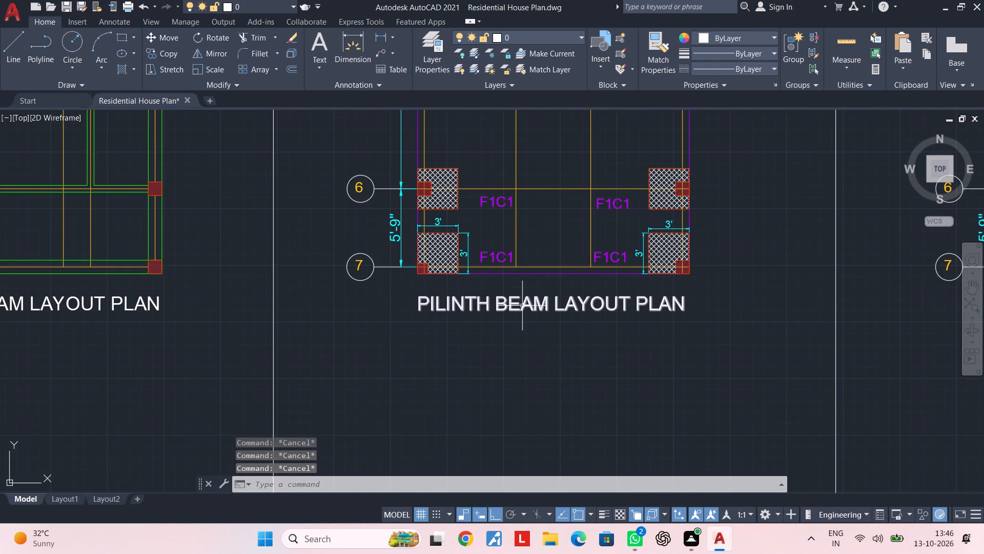
{"action": "double_click", "coordinate": [524, 305]}
{"action": "scroll", "coordinate": [524, 305], "scroll_direction": "up", "scroll_amount": 2}
{"action": "left_click_drag", "start_coordinate": [595, 302], "coordinate": [284, 311]}
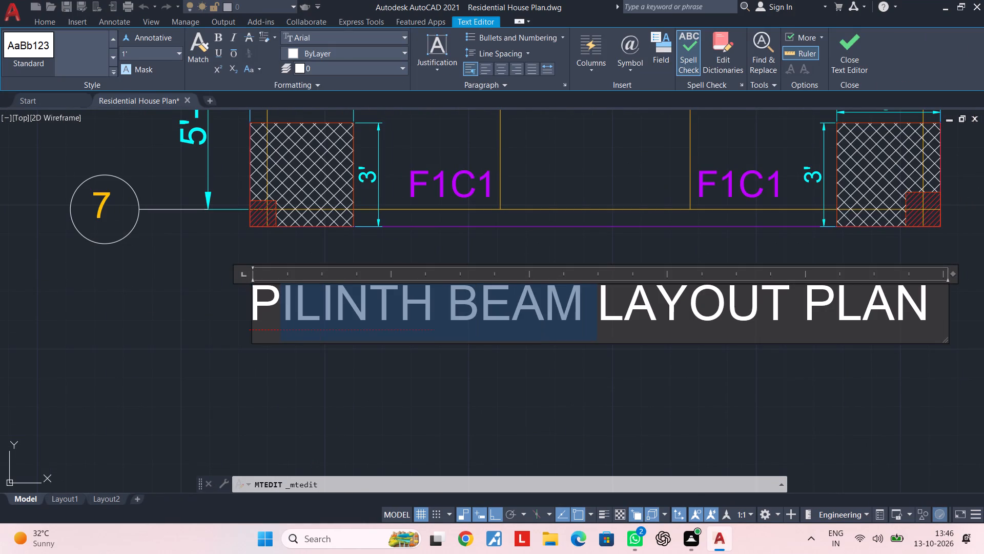
{"action": "left_click_drag", "start_coordinate": [284, 311], "coordinate": [250, 311]}
{"action": "key", "text": "BackSpace"}
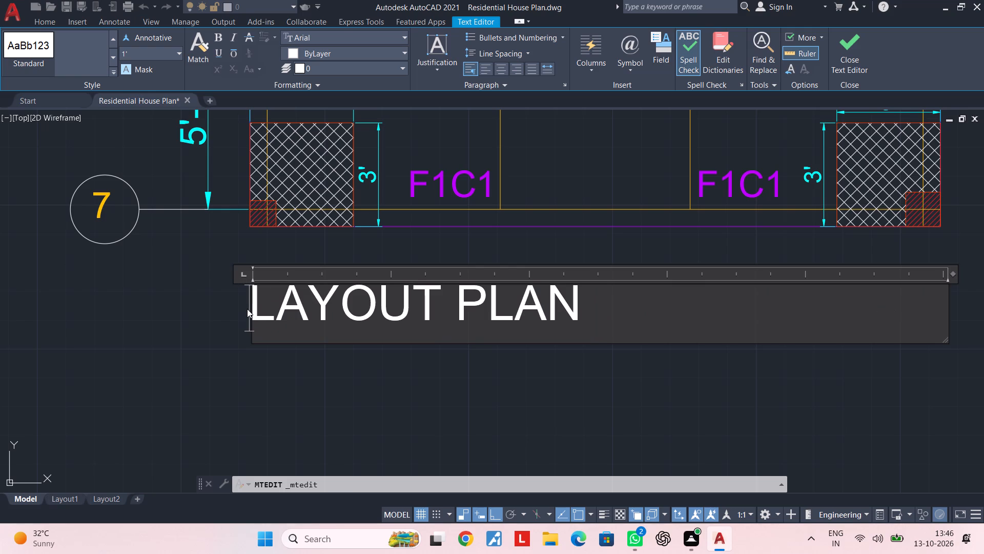
{"action": "type", "text": "FOO"}
{"action": "type", "text": "TING"}
{"action": "key", "text": "space"}
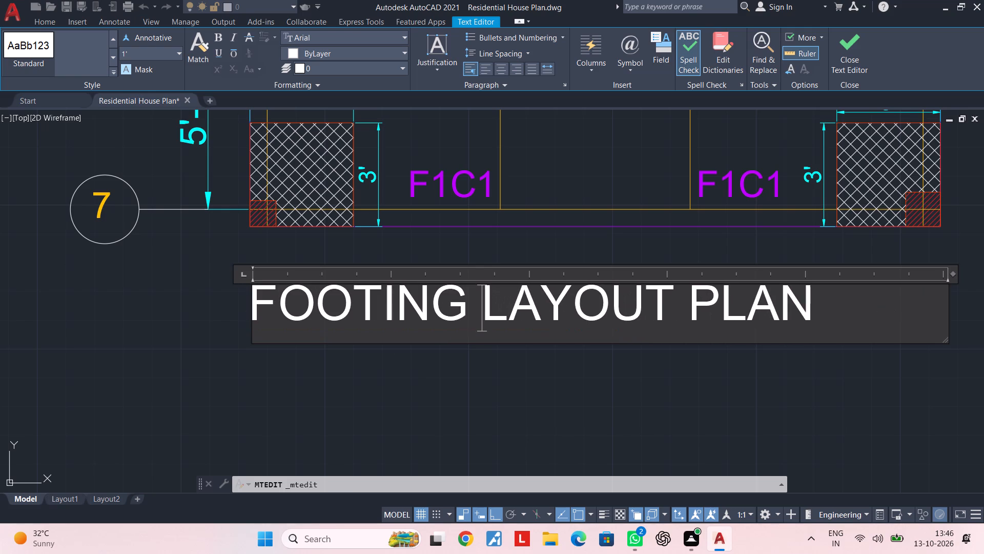
{"action": "left_click", "coordinate": [467, 397]}
Change the title below the column plan to COLUMN LAYOUT PLAN.
{"action": "scroll", "coordinate": [507, 374], "scroll_direction": "down", "scroll_amount": 4}
{"action": "middle_click_drag", "start_coordinate": [594, 368], "coordinate": [484, 347]}
{"action": "middle_click_drag", "start_coordinate": [626, 361], "coordinate": [509, 350]}
{"action": "scroll", "coordinate": [509, 350], "scroll_direction": "up", "scroll_amount": 2}
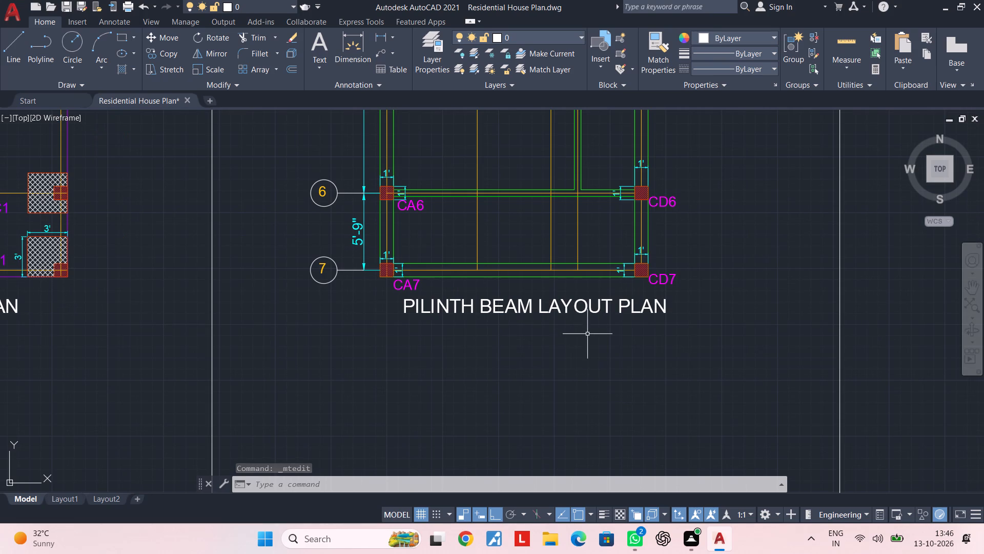
{"action": "double_click", "coordinate": [540, 310]}
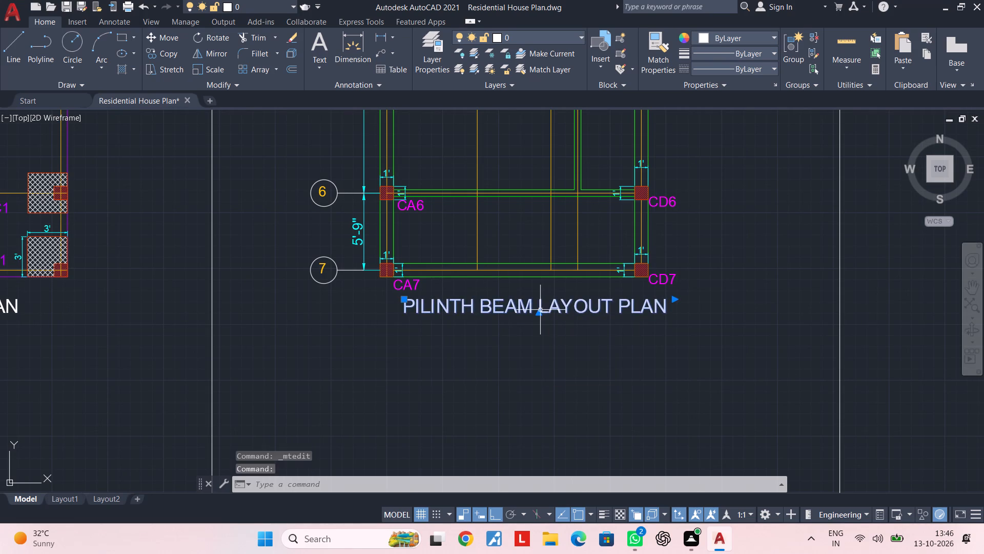
{"action": "scroll", "coordinate": [540, 310], "scroll_direction": "up", "scroll_amount": 2}
{"action": "left_click_drag", "start_coordinate": [516, 305], "coordinate": [123, 289]}
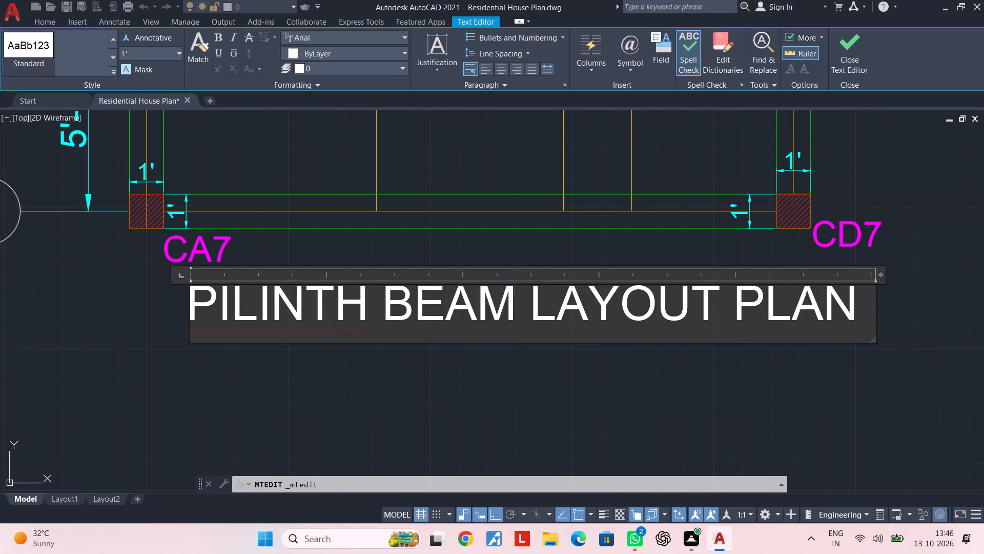
{"action": "left_click_drag", "start_coordinate": [123, 289], "coordinate": [118, 288]}
{"action": "key", "text": "BackSpace"}
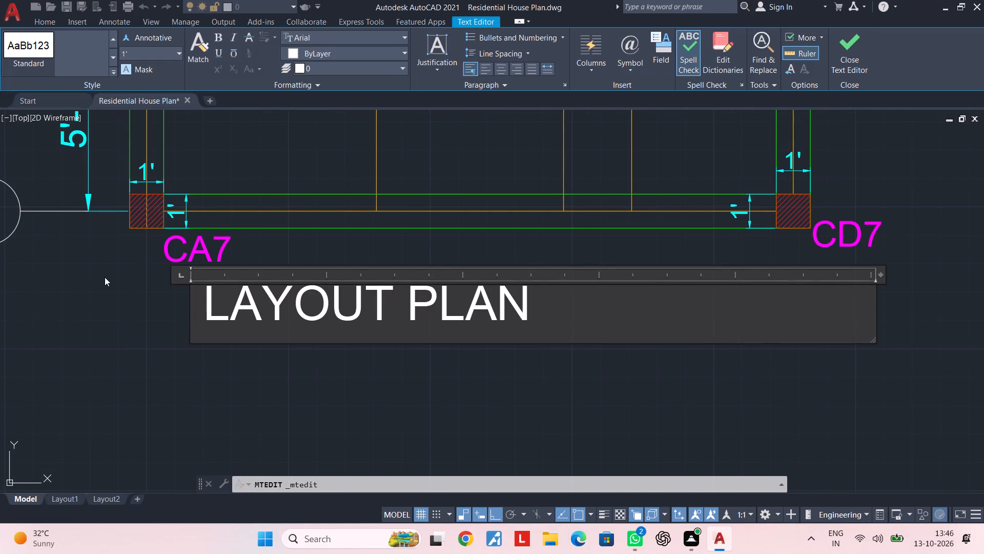
{"action": "type", "text": "CI"}
{"action": "key", "text": "BackSpace"}
{"action": "type", "text": "OLUMN"}
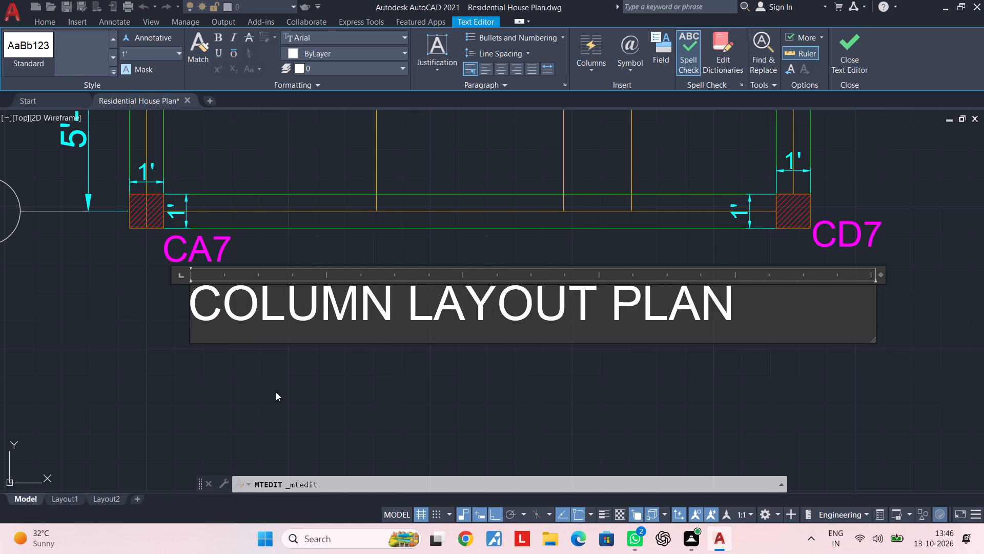
{"action": "left_click", "coordinate": [277, 392]}
Stretch the outer frame's bottom edge straight up by about 7'-10", closer to the plan titles.
{"action": "scroll", "coordinate": [280, 391], "scroll_direction": "down", "scroll_amount": 3}
{"action": "middle_click_drag", "start_coordinate": [285, 391], "coordinate": [381, 342]}
{"action": "key", "text": "Escape"}
{"action": "key", "text": "Escape"}
{"action": "middle_click_drag", "start_coordinate": [383, 345], "coordinate": [607, 326]}
{"action": "key", "text": "Escape"}
{"action": "middle_click_drag", "start_coordinate": [537, 331], "coordinate": [677, 321]}
{"action": "key", "text": "Escape"}
{"action": "scroll", "coordinate": [429, 314], "scroll_direction": "down", "scroll_amount": 1}
{"action": "middle_click_drag", "start_coordinate": [429, 314], "coordinate": [609, 308]}
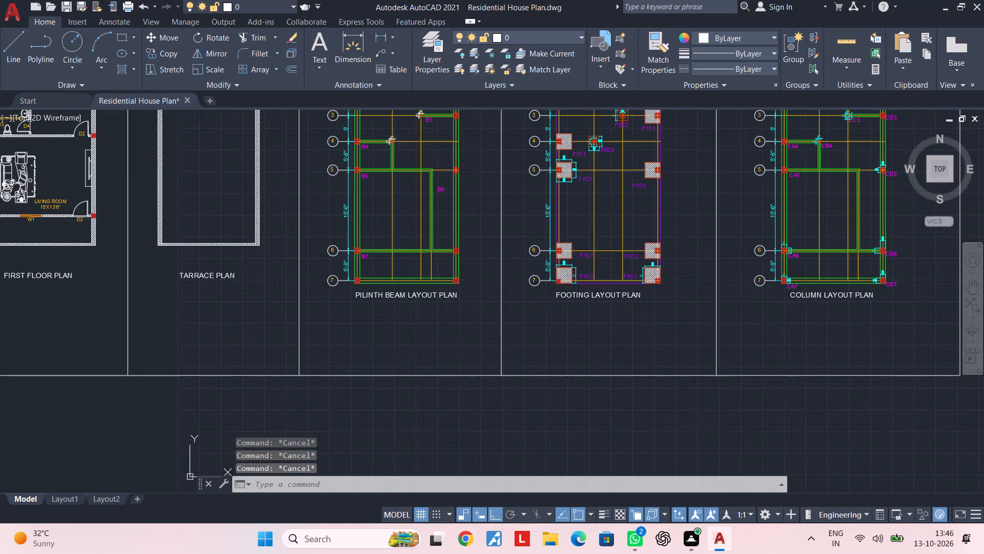
{"action": "key", "text": "Escape"}
{"action": "scroll", "coordinate": [590, 350], "scroll_direction": "down", "scroll_amount": 1}
{"action": "left_click", "coordinate": [390, 367]}
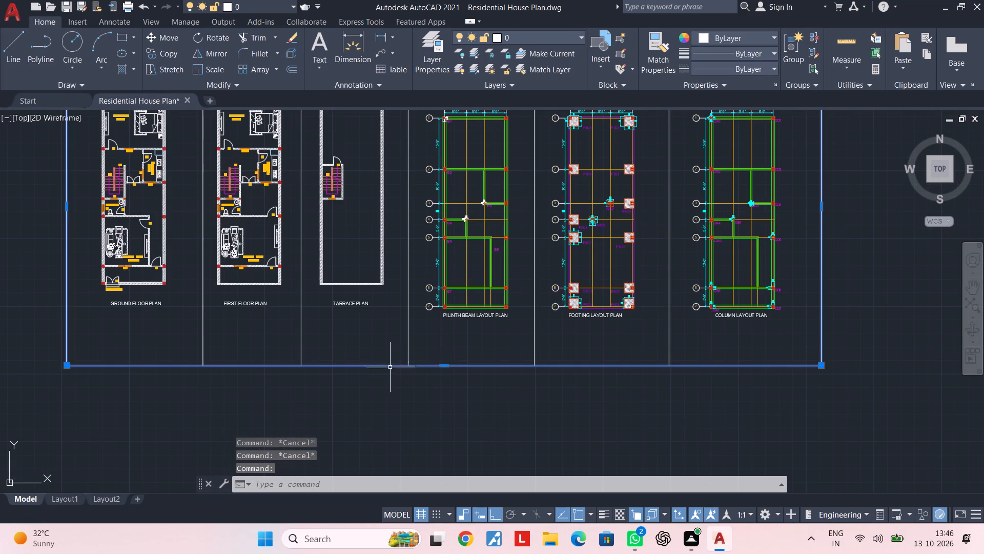
{"action": "left_click", "coordinate": [443, 367]}
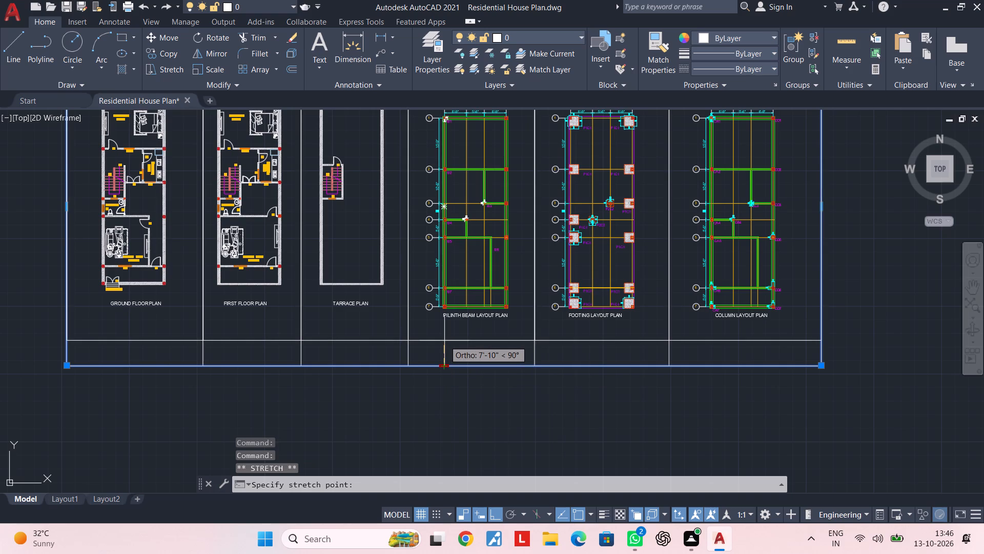
{"action": "left_click", "coordinate": [444, 341]}
{"action": "key", "text": "Escape"}
{"action": "key", "text": "Escape"}
Draw a horizontal line on the terrace plan from the left wall's inner face, across the staircase door swing, to past mid-width.
{"action": "scroll", "coordinate": [426, 346], "scroll_direction": "down", "scroll_amount": 1}
{"action": "middle_click_drag", "start_coordinate": [437, 348], "coordinate": [507, 361]}
{"action": "key", "text": "Escape"}
{"action": "scroll", "coordinate": [471, 334], "scroll_direction": "up", "scroll_amount": 1}
{"action": "middle_click_drag", "start_coordinate": [421, 333], "coordinate": [425, 333]}
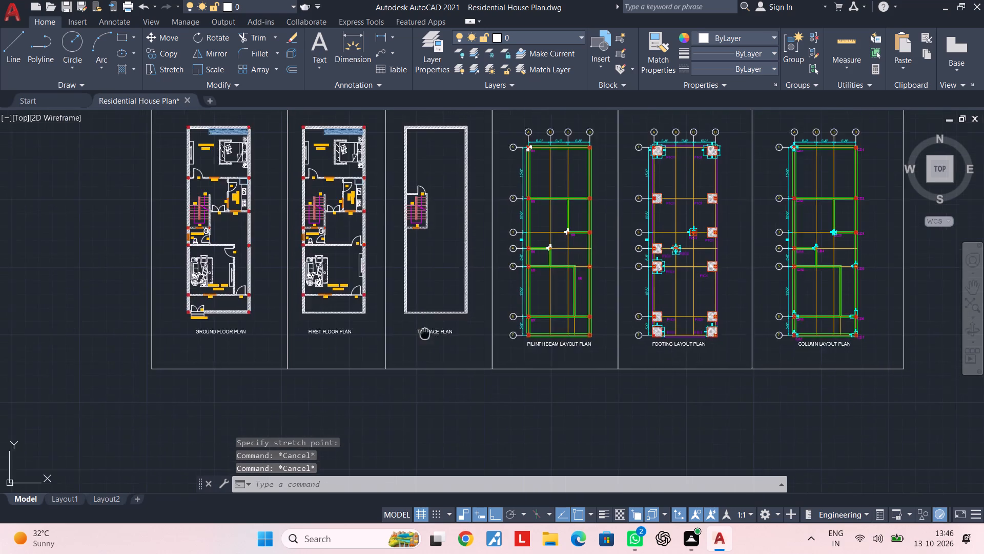
{"action": "middle_click_drag", "start_coordinate": [425, 333], "coordinate": [512, 369]}
{"action": "key", "text": "Escape"}
{"action": "middle_click_drag", "start_coordinate": [453, 195], "coordinate": [431, 295]}
{"action": "scroll", "coordinate": [503, 296], "scroll_direction": "up", "scroll_amount": 2}
{"action": "middle_click_drag", "start_coordinate": [499, 336], "coordinate": [509, 307]}
{"action": "scroll", "coordinate": [509, 306], "scroll_direction": "up", "scroll_amount": 1}
{"action": "key", "text": "Escape"}
{"action": "key", "text": "Escape"}
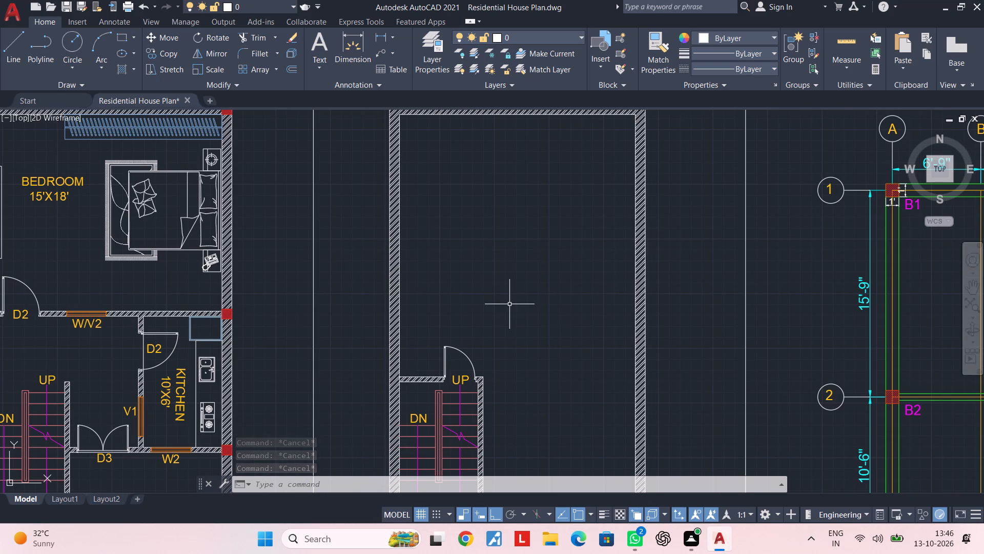
{"action": "key", "text": "Escape"}
{"action": "key", "text": "Escape"}
{"action": "middle_click_drag", "start_coordinate": [528, 285], "coordinate": [521, 233]}
{"action": "key", "text": "Escape"}
{"action": "key", "text": "Escape"}
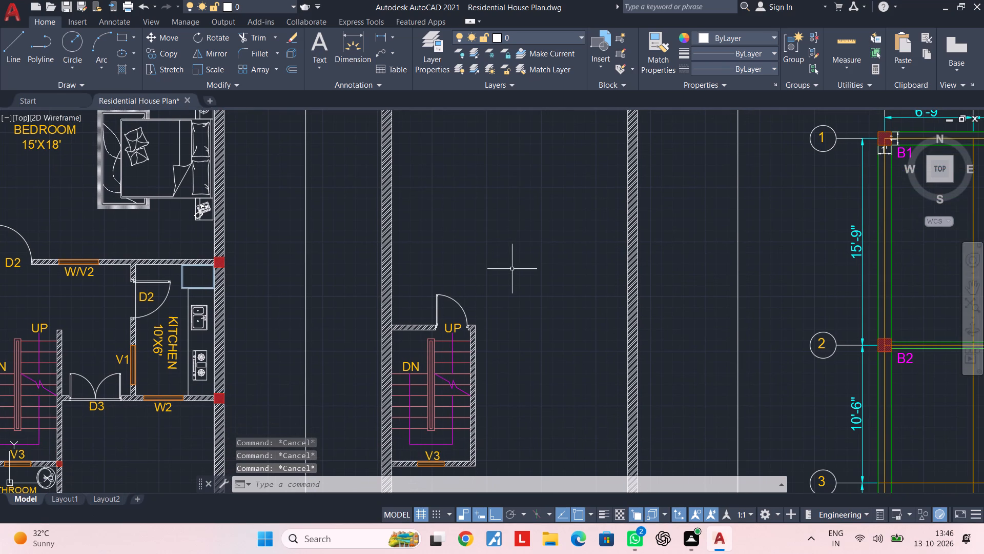
{"action": "key", "text": "l"}
{"action": "key", "text": "space"}
{"action": "scroll", "coordinate": [408, 303], "scroll_direction": "up", "scroll_amount": 1}
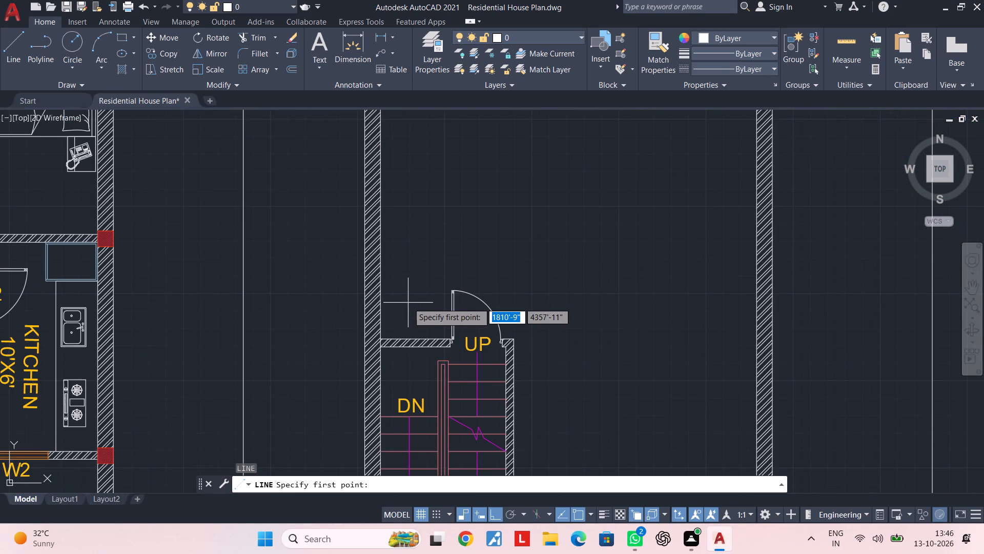
{"action": "scroll", "coordinate": [396, 310], "scroll_direction": "up", "scroll_amount": 1}
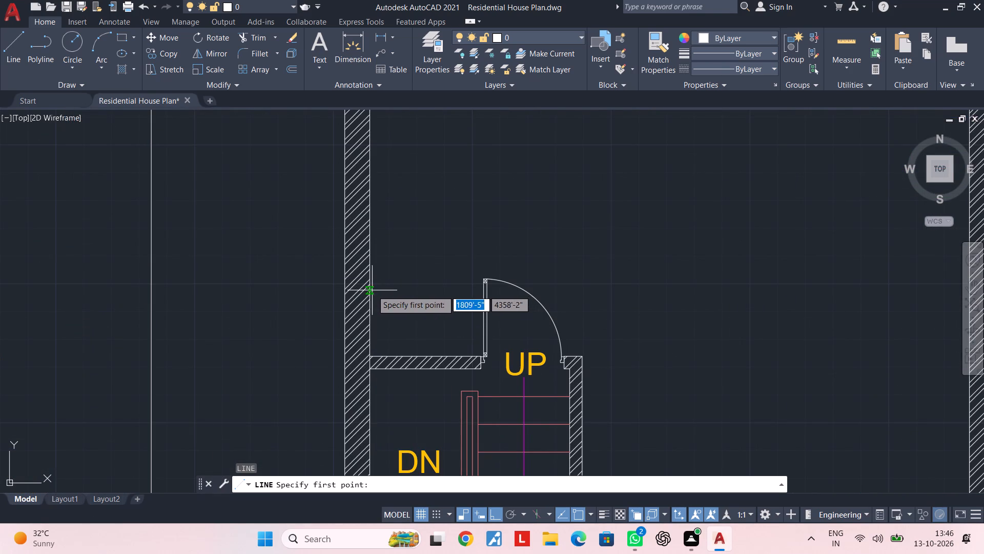
{"action": "left_click", "coordinate": [372, 290]}
{"action": "left_click", "coordinate": [712, 292]}
{"action": "key", "text": "Escape"}
{"action": "middle_click_drag", "start_coordinate": [709, 325], "coordinate": [395, 308]}
{"action": "key", "text": "Escape"}
{"action": "key", "text": "Escape"}
{"action": "key", "text": "Escape"}
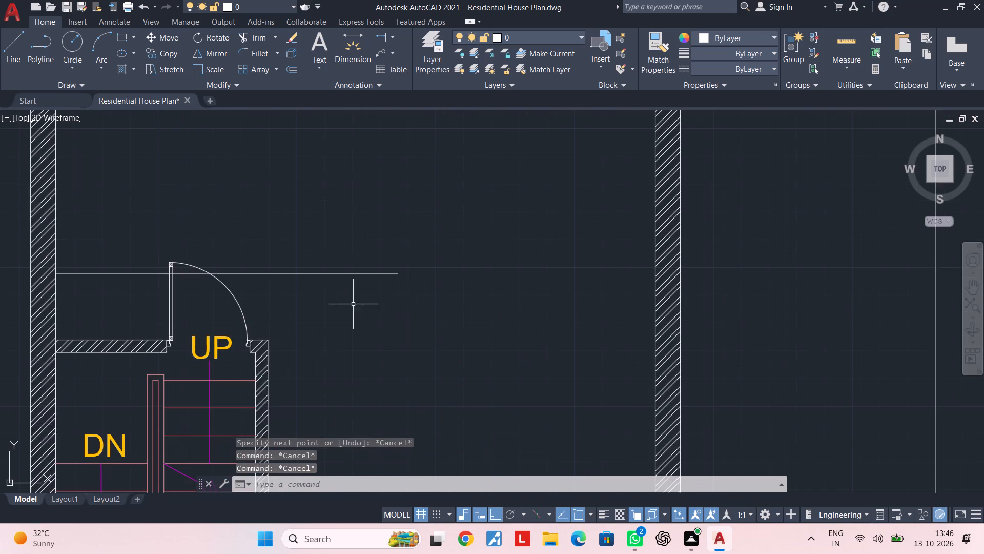
Copy the W/V2 label from the first floor plan to the open end of the terrace plan's horizontal line, with ortho off.
{"action": "middle_click_drag", "start_coordinate": [353, 304], "coordinate": [399, 303]}
{"action": "key", "text": "Escape"}
{"action": "key", "text": "Escape"}
{"action": "scroll", "coordinate": [406, 303], "scroll_direction": "down", "scroll_amount": 6}
{"action": "middle_click", "coordinate": [405, 306]}
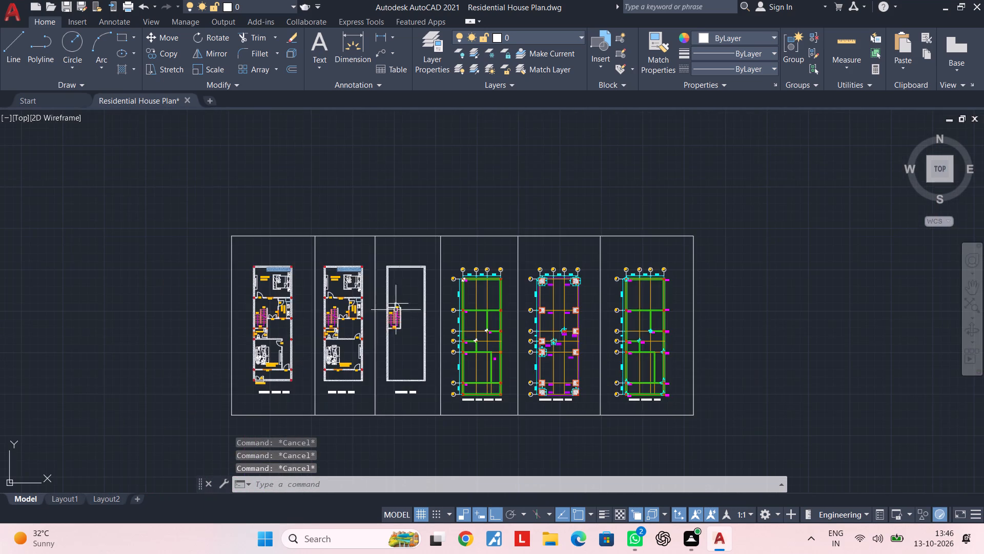
{"action": "scroll", "coordinate": [292, 322], "scroll_direction": "up", "scroll_amount": 2}
{"action": "scroll", "coordinate": [348, 313], "scroll_direction": "up", "scroll_amount": 2}
{"action": "middle_click_drag", "start_coordinate": [452, 308], "coordinate": [365, 352]}
{"action": "scroll", "coordinate": [405, 299], "scroll_direction": "up", "scroll_amount": 2}
{"action": "middle_click_drag", "start_coordinate": [460, 249], "coordinate": [400, 329]}
{"action": "left_click", "coordinate": [383, 226]}
{"action": "key", "text": "c"}
{"action": "type", "text": "O"}
{"action": "key", "text": "space"}
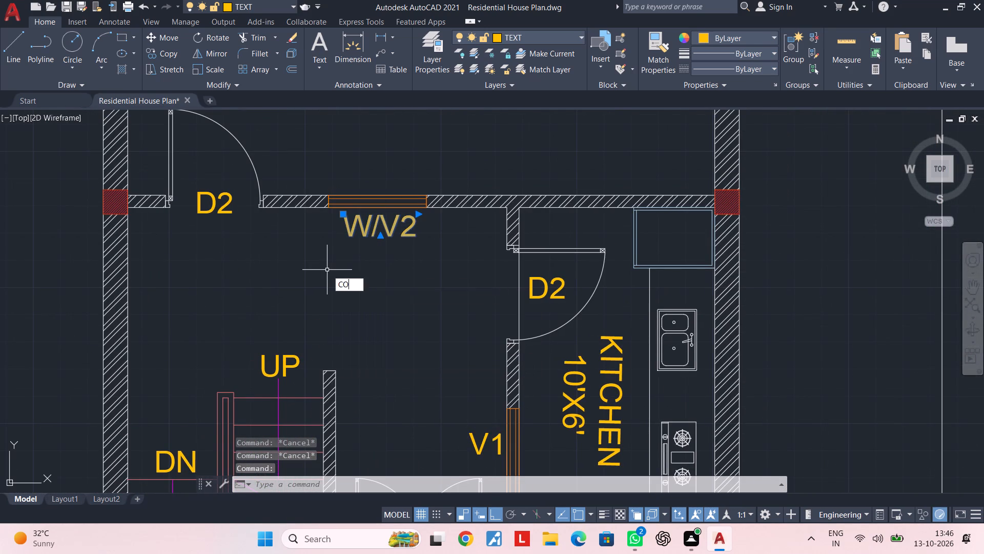
{"action": "left_click", "coordinate": [396, 229]}
{"action": "scroll", "coordinate": [619, 235], "scroll_direction": "down", "scroll_amount": 3}
{"action": "middle_click_drag", "start_coordinate": [621, 238], "coordinate": [262, 246]}
{"action": "middle_click_drag", "start_coordinate": [598, 247], "coordinate": [529, 247]}
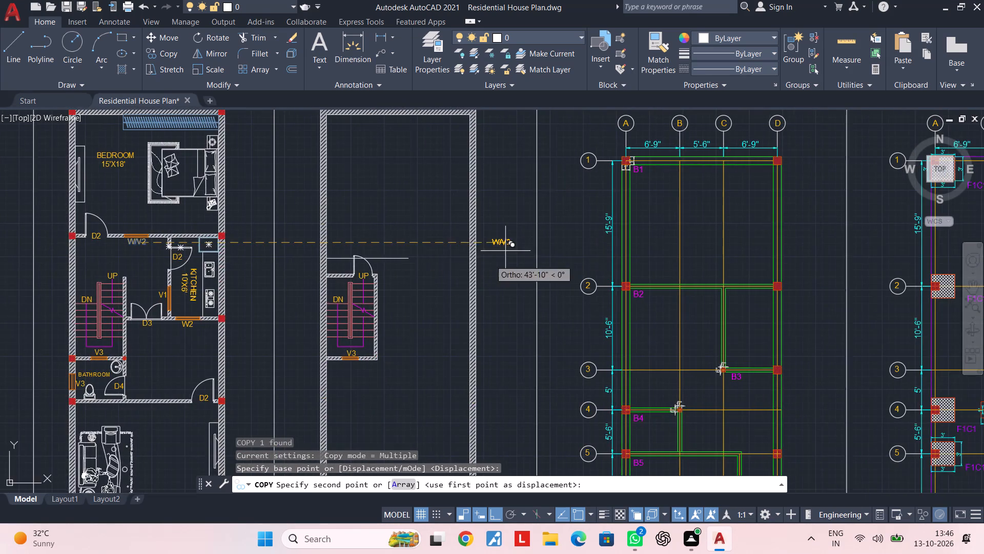
{"action": "scroll", "coordinate": [423, 268], "scroll_direction": "up", "scroll_amount": 1}
{"action": "middle_click_drag", "start_coordinate": [414, 267], "coordinate": [443, 261]}
{"action": "left_click", "coordinate": [499, 509]}
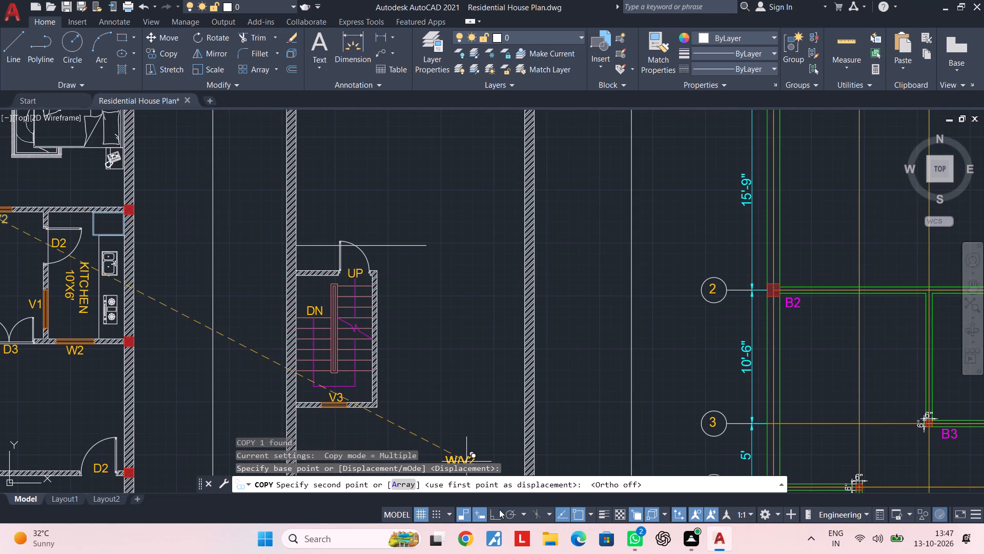
{"action": "middle_click_drag", "start_coordinate": [491, 409], "coordinate": [501, 436]}
{"action": "scroll", "coordinate": [462, 269], "scroll_direction": "up", "scroll_amount": 2}
{"action": "middle_click_drag", "start_coordinate": [445, 298], "coordinate": [458, 296]}
{"action": "scroll", "coordinate": [461, 296], "scroll_direction": "up", "scroll_amount": 1}
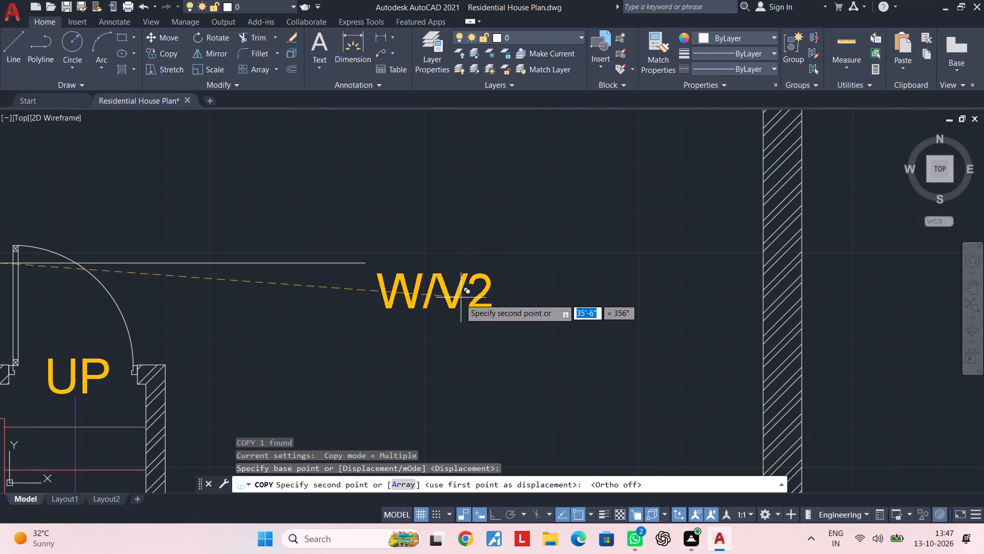
{"action": "left_click", "coordinate": [457, 300]}
{"action": "key", "text": "Escape"}
{"action": "key", "text": "Escape"}
Replace the copied W/V2 label's text on the terrace plan with RIDGE LINE.
{"action": "double_click", "coordinate": [455, 300]}
{"action": "scroll", "coordinate": [504, 299], "scroll_direction": "up", "scroll_amount": 2}
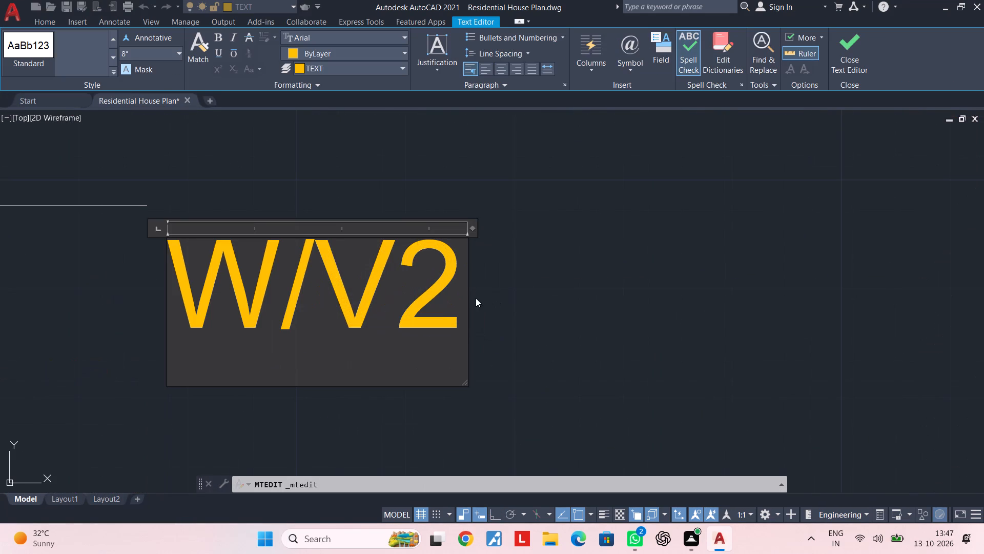
{"action": "left_click_drag", "start_coordinate": [460, 298], "coordinate": [113, 301]}
{"action": "key", "text": "BackSpace"}
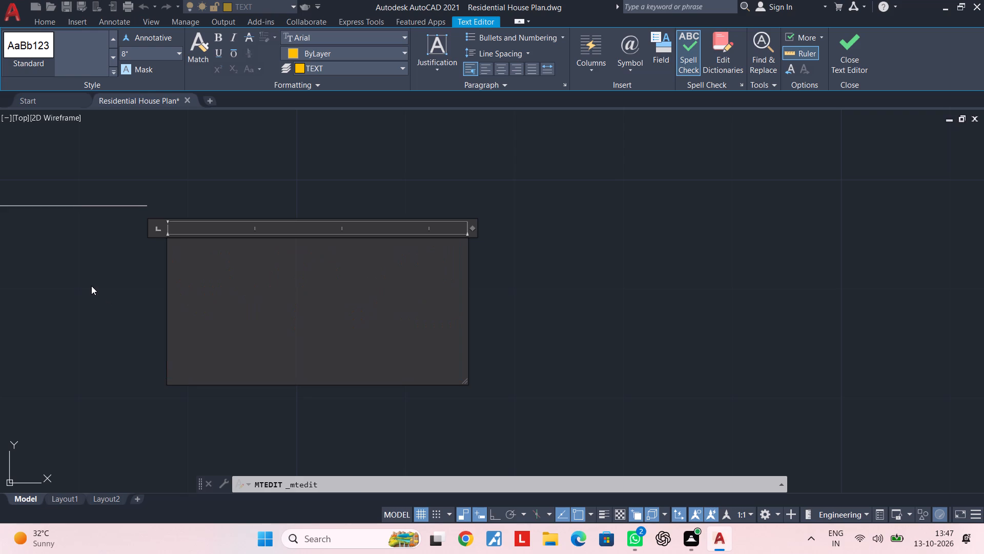
{"action": "type", "text": "RI"}
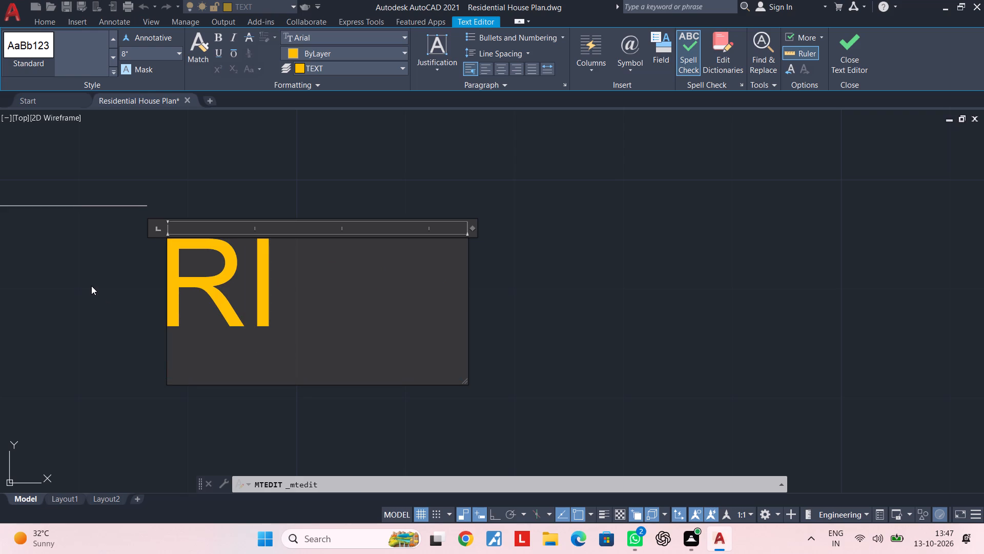
{"action": "key", "text": "d"}
{"action": "type", "text": "GE"}
{"action": "key", "text": "space"}
{"action": "type", "text": "LI"}
{"action": "type", "text": "NE"}
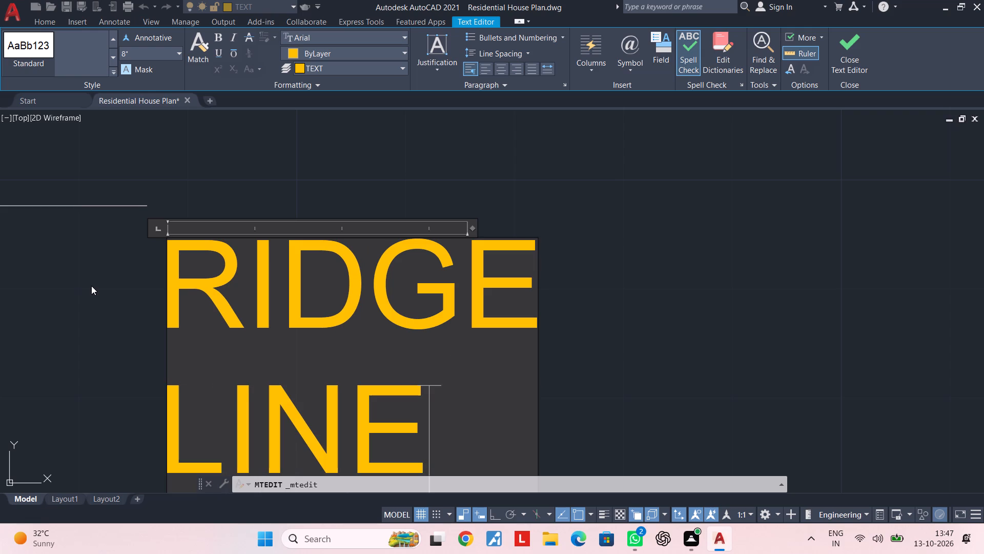
Widen the RIDGE LINE label's text frame so the text fits on one line.
{"action": "left_click_drag", "start_coordinate": [472, 226], "coordinate": [684, 225]}
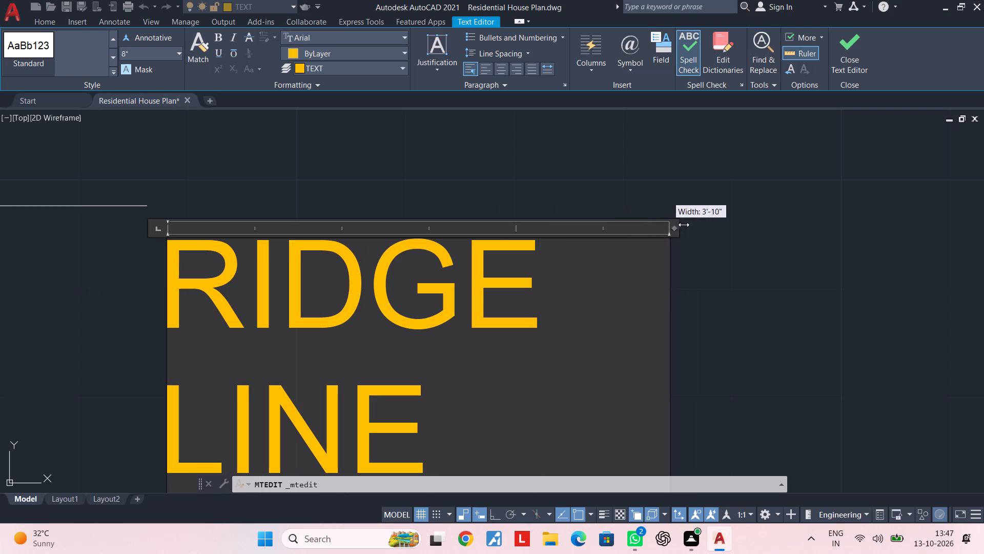
{"action": "left_click_drag", "start_coordinate": [684, 225], "coordinate": [904, 220]}
{"action": "left_click", "coordinate": [683, 416]}
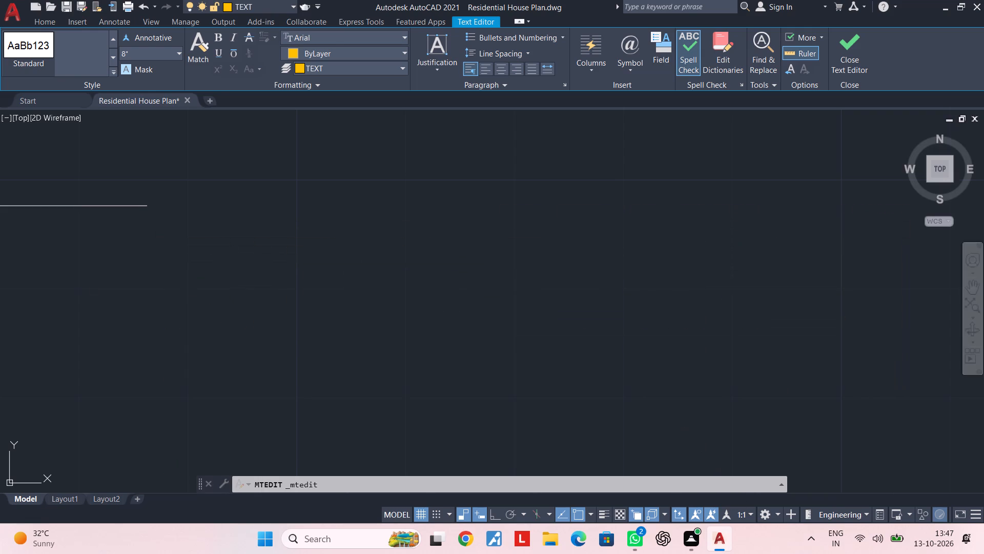
{"action": "scroll", "coordinate": [683, 414], "scroll_direction": "down", "scroll_amount": 3}
{"action": "scroll", "coordinate": [555, 324], "scroll_direction": "down", "scroll_amount": 3}
{"action": "middle_click_drag", "start_coordinate": [601, 343], "coordinate": [478, 301]}
{"action": "scroll", "coordinate": [478, 301], "scroll_direction": "up", "scroll_amount": 2}
{"action": "key", "text": "Escape"}
{"action": "key", "text": "Escape"}
{"action": "key", "text": "Escape"}
{"action": "key", "text": "Escape"}
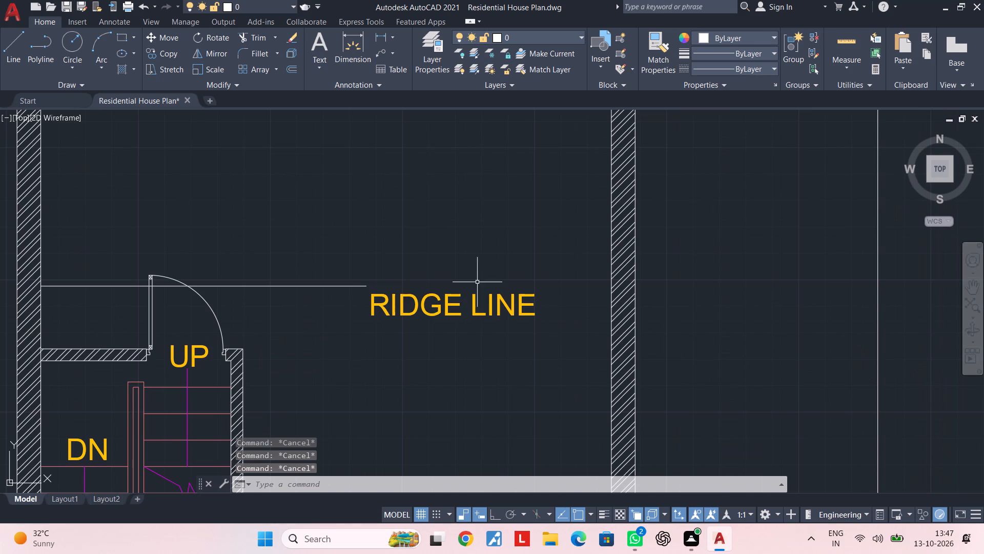
Draw a rectangle enclosing the RIDGE LINE text, with its upper-left corner on the end of the horizontal line.
{"action": "key", "text": "Escape"}
{"action": "key", "text": "Escape"}
{"action": "middle_click_drag", "start_coordinate": [483, 309], "coordinate": [417, 289]}
{"action": "key", "text": "Escape"}
{"action": "key", "text": "Escape"}
{"action": "middle_click_drag", "start_coordinate": [392, 295], "coordinate": [370, 288]}
{"action": "key", "text": "Escape"}
{"action": "key", "text": "r"}
{"action": "type", "text": "EC"}
{"action": "key", "text": "space"}
{"action": "scroll", "coordinate": [285, 267], "scroll_direction": "up", "scroll_amount": 2}
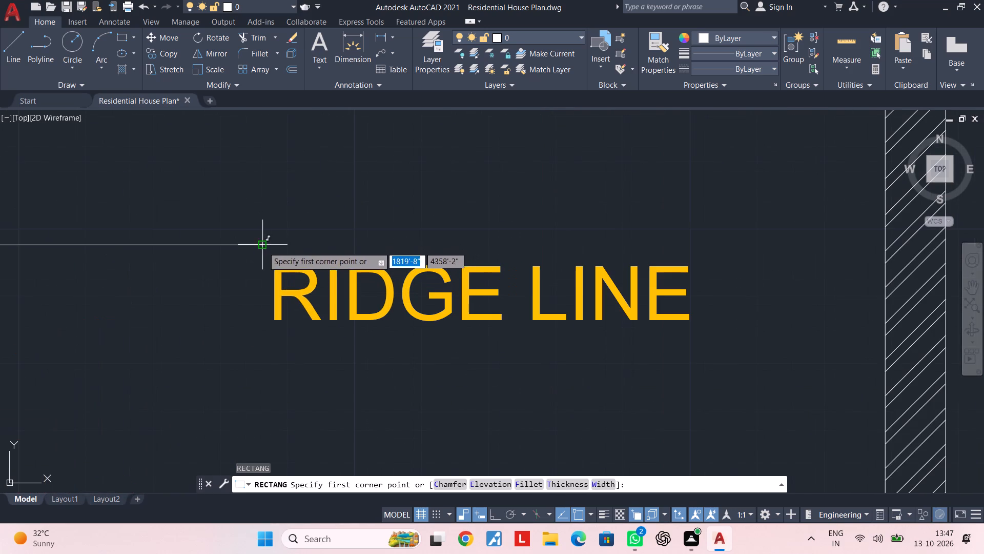
{"action": "left_click", "coordinate": [263, 247]}
{"action": "left_click", "coordinate": [708, 350]}
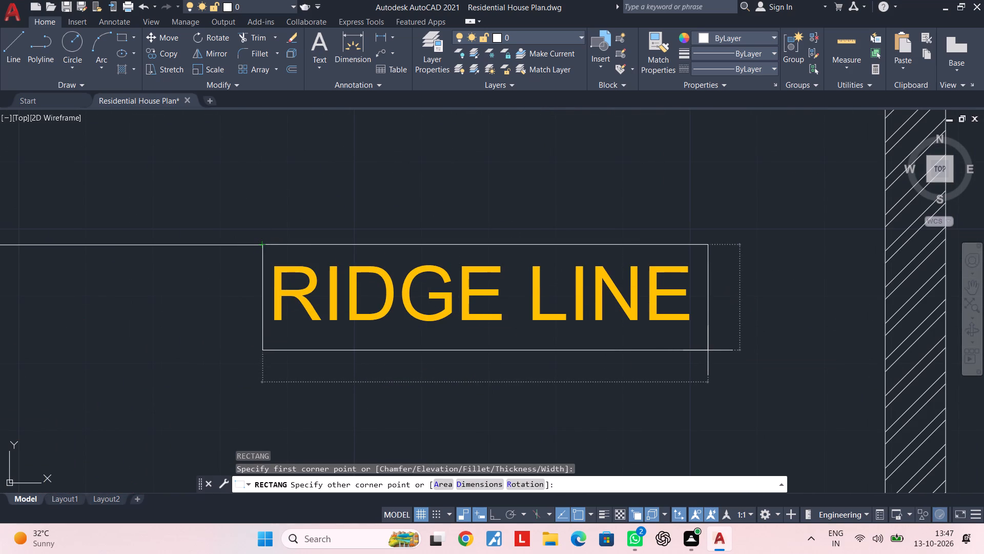
{"action": "key", "text": "Escape"}
{"action": "key", "text": "Escape"}
{"action": "key", "text": "Escape"}
{"action": "key", "text": "Escape"}
{"action": "key", "text": "Escape"}
{"action": "key", "text": "Escape"}
{"action": "key", "text": "Escape"}
{"action": "key", "text": "Escape"}
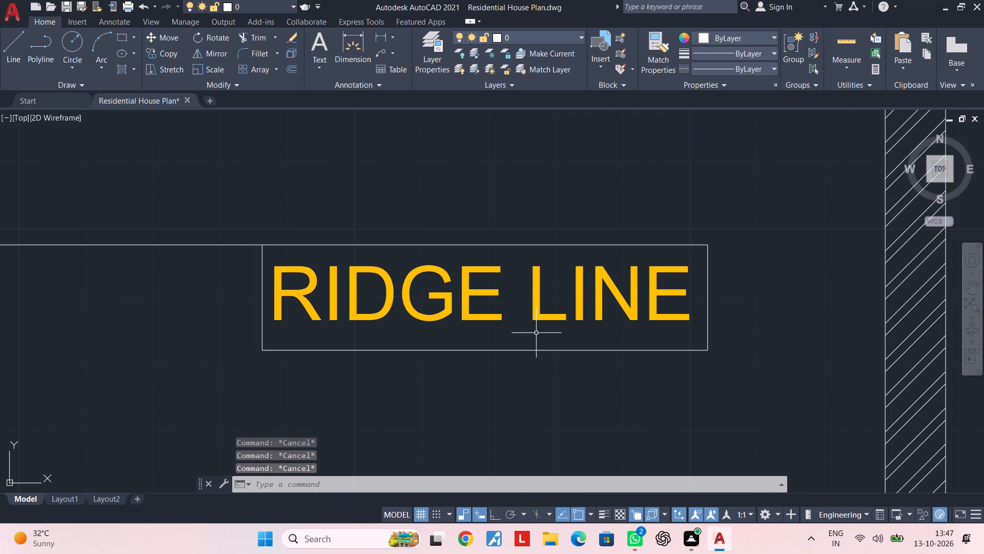
Hatch the inside of the rectangle around the RIDGE LINE text using the current pattern.
{"action": "middle_click_drag", "start_coordinate": [536, 331], "coordinate": [456, 318]}
{"action": "key", "text": "Escape"}
{"action": "key", "text": "Escape"}
{"action": "type", "text": "H"}
{"action": "key", "text": "space"}
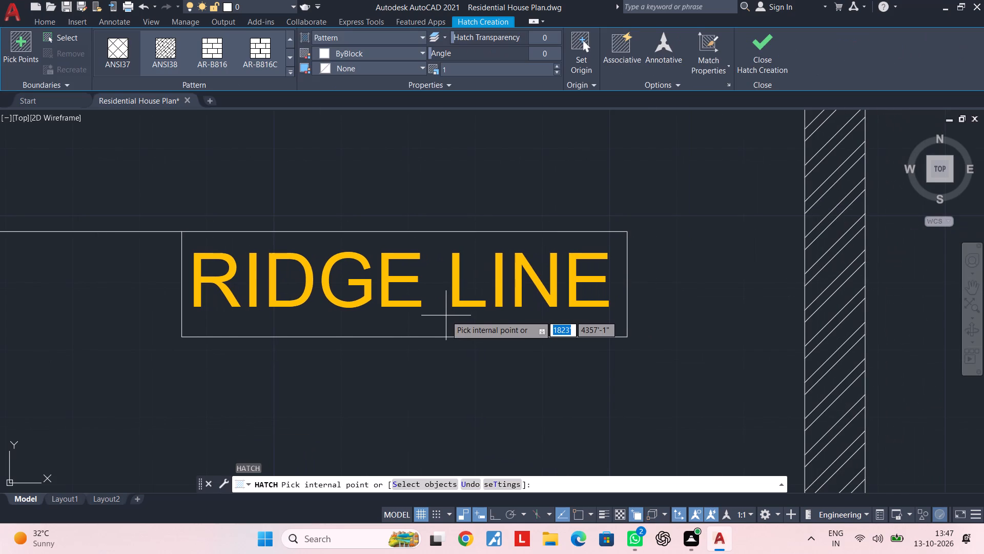
{"action": "left_click", "coordinate": [433, 301]}
{"action": "key", "text": "Escape"}
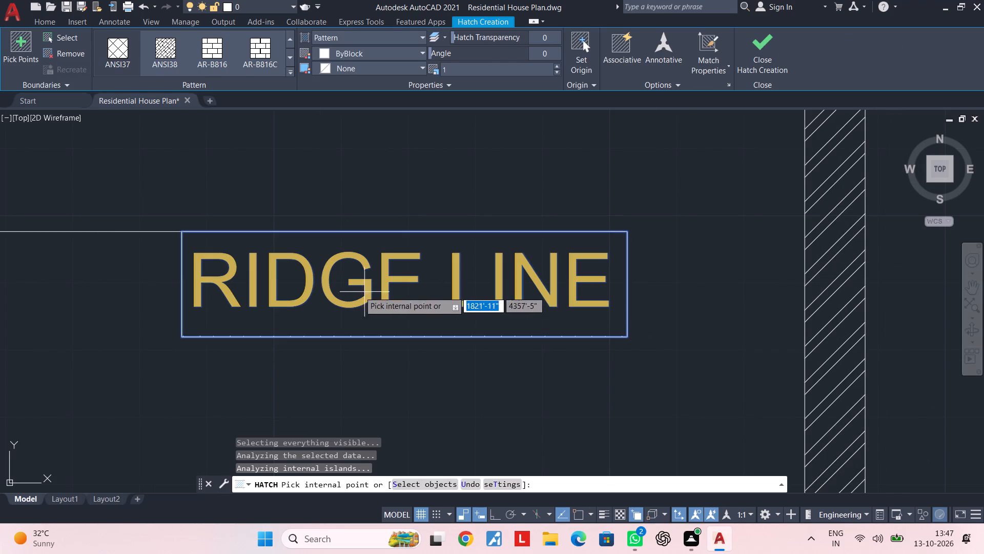
{"action": "key", "text": "Escape"}
{"action": "key", "text": "Escape"}
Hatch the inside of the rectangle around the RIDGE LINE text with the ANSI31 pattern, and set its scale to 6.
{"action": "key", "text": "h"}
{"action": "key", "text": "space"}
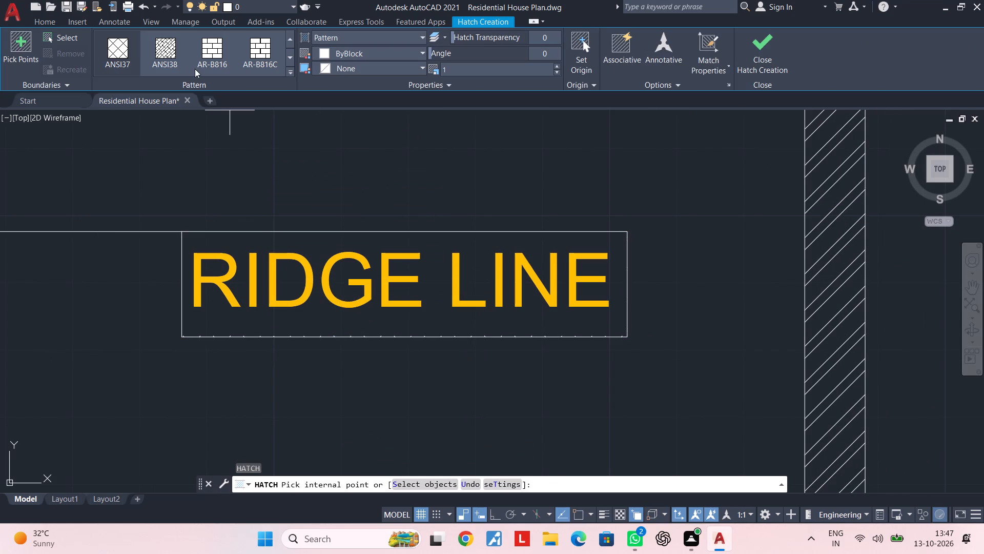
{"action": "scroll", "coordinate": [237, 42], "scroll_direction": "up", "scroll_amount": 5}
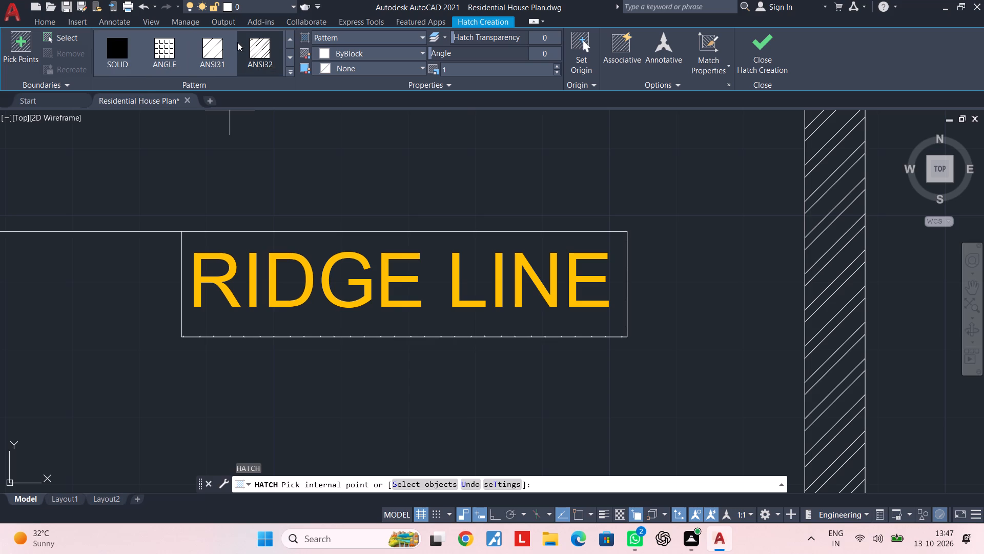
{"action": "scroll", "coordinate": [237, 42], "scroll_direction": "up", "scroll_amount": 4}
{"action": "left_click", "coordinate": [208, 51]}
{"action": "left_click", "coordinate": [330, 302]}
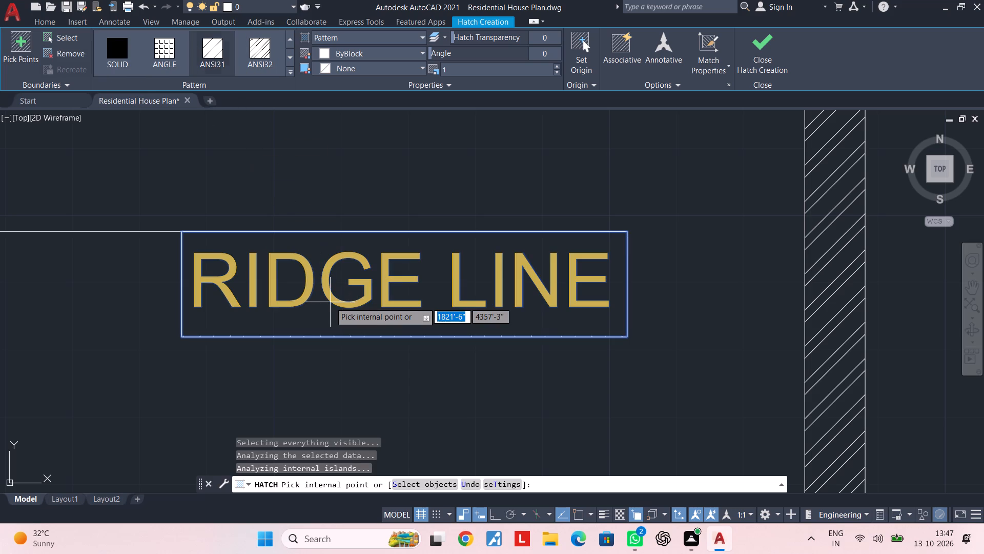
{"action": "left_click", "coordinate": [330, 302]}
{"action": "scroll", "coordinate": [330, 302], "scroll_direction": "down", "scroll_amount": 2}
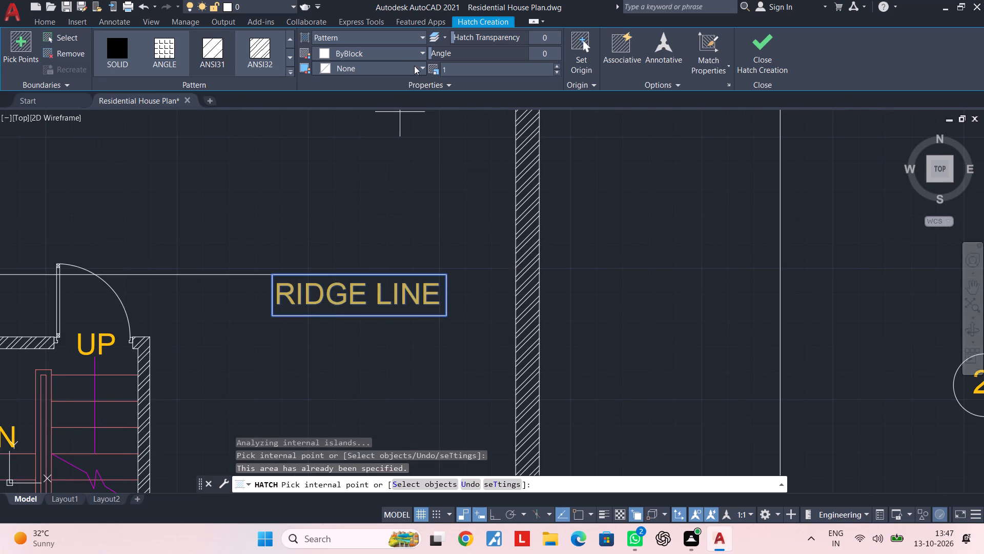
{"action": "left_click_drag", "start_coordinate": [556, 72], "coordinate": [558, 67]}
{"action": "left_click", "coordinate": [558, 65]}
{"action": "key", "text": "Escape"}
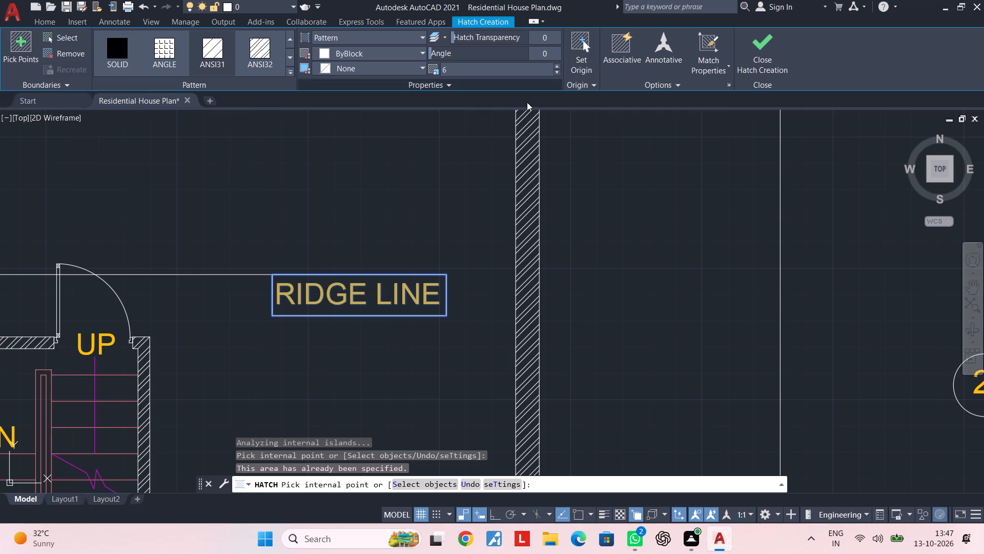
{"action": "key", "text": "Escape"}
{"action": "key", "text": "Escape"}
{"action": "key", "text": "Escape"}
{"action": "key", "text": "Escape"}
Delete both hatches from the rectangle around the RIDGE LINE text, keeping the rectangle itself.
{"action": "scroll", "coordinate": [392, 306], "scroll_direction": "up", "scroll_amount": 3}
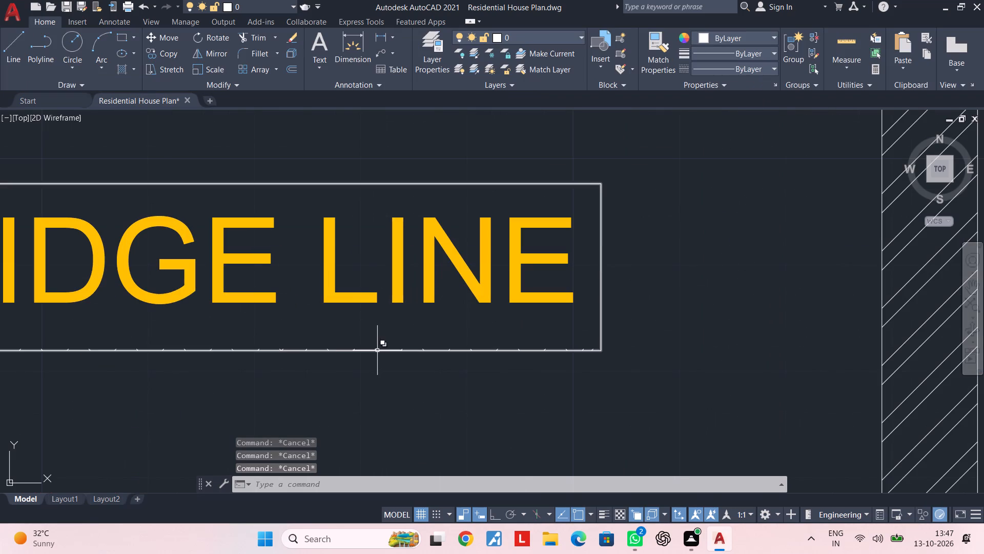
{"action": "left_click", "coordinate": [377, 350]}
{"action": "left_click", "coordinate": [418, 410]}
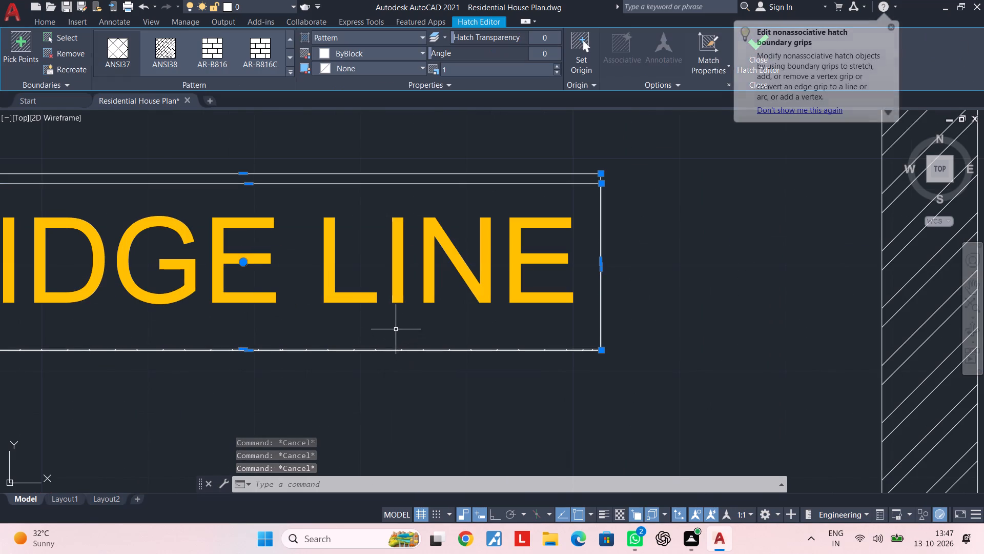
{"action": "key", "text": "Delete"}
{"action": "scroll", "coordinate": [312, 300], "scroll_direction": "down", "scroll_amount": 3}
{"action": "scroll", "coordinate": [297, 316], "scroll_direction": "up", "scroll_amount": 4}
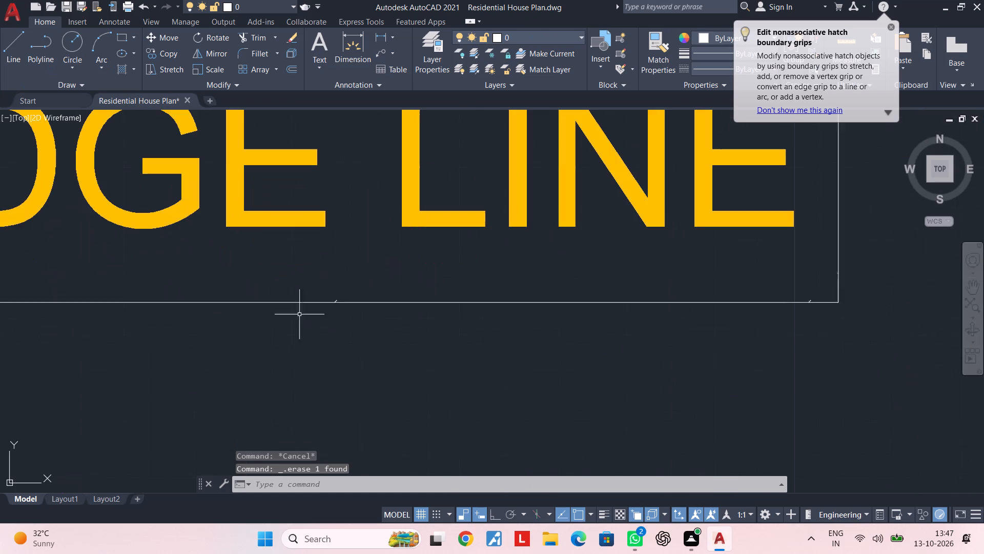
{"action": "left_click", "coordinate": [308, 291]}
{"action": "left_click", "coordinate": [337, 305]}
{"action": "left_click", "coordinate": [335, 301]}
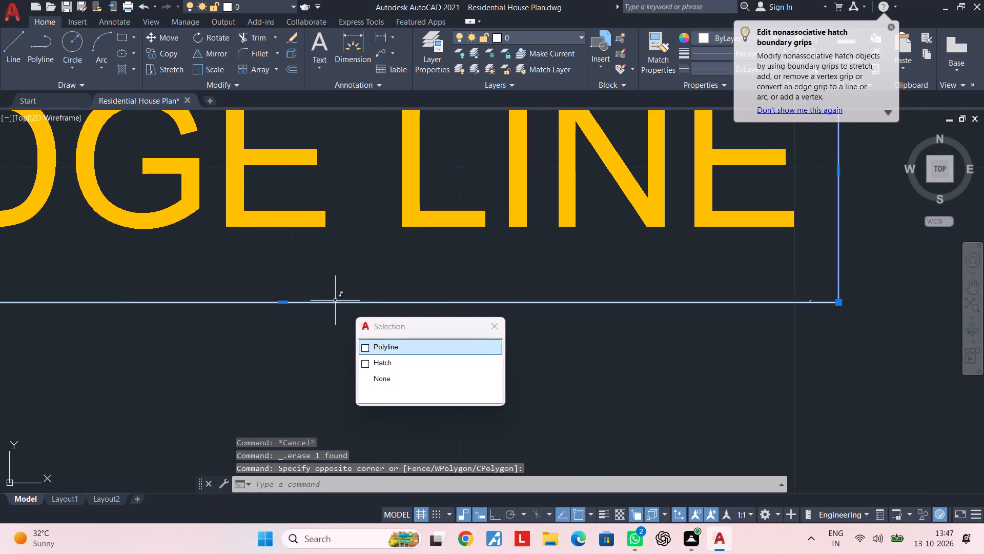
{"action": "left_click", "coordinate": [377, 366]}
{"action": "key", "text": "Delete"}
Look over the framed row of plans and their titles, including the terrace plan with its ridge line label.
{"action": "scroll", "coordinate": [377, 366], "scroll_direction": "down", "scroll_amount": 4}
{"action": "middle_click_drag", "start_coordinate": [377, 366], "coordinate": [390, 357]}
{"action": "middle_click_drag", "start_coordinate": [392, 356], "coordinate": [416, 335]}
{"action": "key", "text": "Escape"}
{"action": "scroll", "coordinate": [419, 337], "scroll_direction": "down", "scroll_amount": 3}
{"action": "middle_click_drag", "start_coordinate": [419, 337], "coordinate": [441, 296]}
{"action": "key", "text": "Escape"}
{"action": "scroll", "coordinate": [446, 310], "scroll_direction": "down", "scroll_amount": 3}
{"action": "middle_click_drag", "start_coordinate": [446, 310], "coordinate": [445, 291]}
{"action": "key", "text": "Escape"}
{"action": "key", "text": "Escape"}
{"action": "middle_click_drag", "start_coordinate": [479, 287], "coordinate": [477, 241]}
{"action": "scroll", "coordinate": [479, 287], "scroll_direction": "up", "scroll_amount": 1}
{"action": "key", "text": "Escape"}
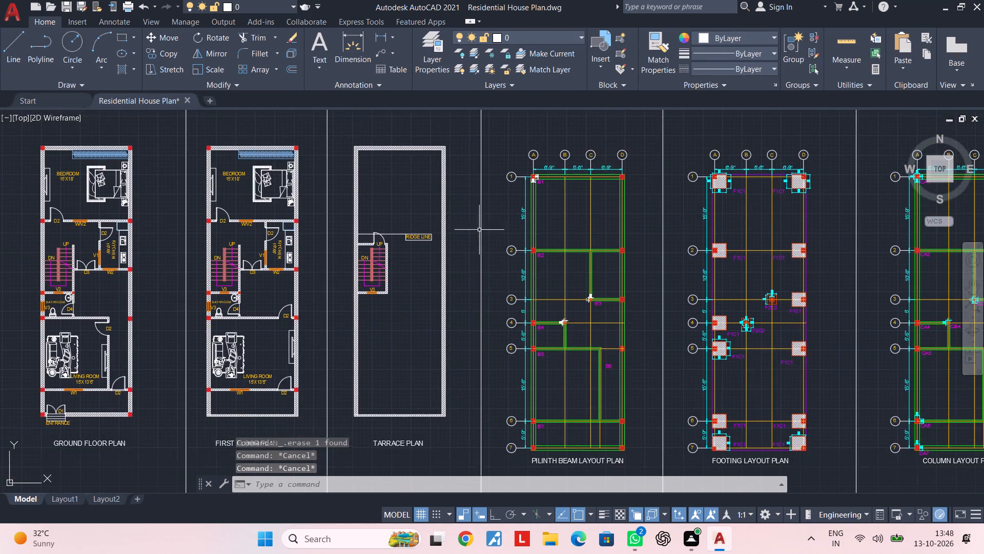
{"action": "key", "text": "Escape"}
{"action": "middle_click_drag", "start_coordinate": [487, 295], "coordinate": [477, 229]}
{"action": "key", "text": "Escape"}
{"action": "scroll", "coordinate": [474, 285], "scroll_direction": "down", "scroll_amount": 1}
{"action": "middle_click_drag", "start_coordinate": [474, 285], "coordinate": [466, 281]}
{"action": "scroll", "coordinate": [421, 326], "scroll_direction": "up", "scroll_amount": 2}
{"action": "middle_click_drag", "start_coordinate": [420, 331], "coordinate": [420, 293]}
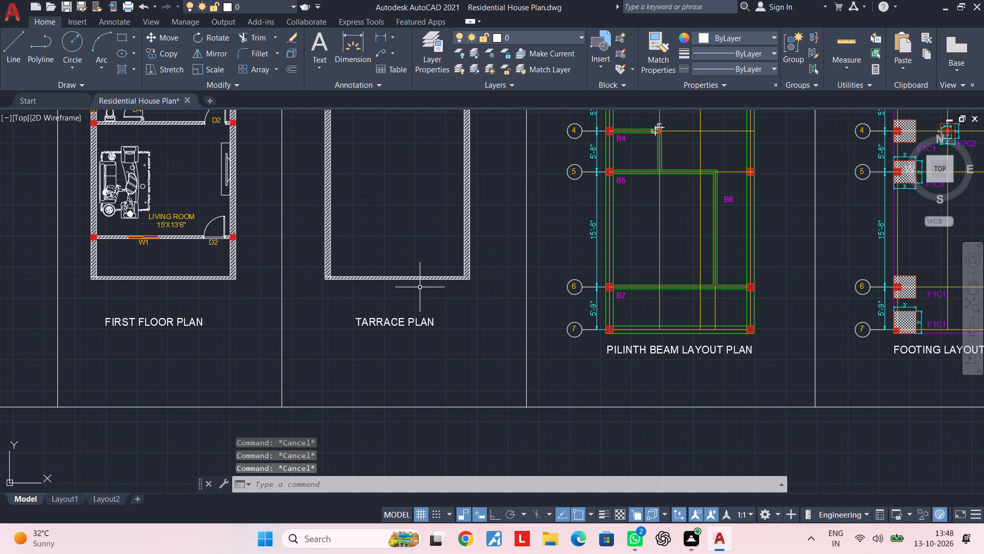
Save the drawing.
{"action": "key", "text": "ctrl+s"}
{"action": "key", "text": "ctrl+s"}
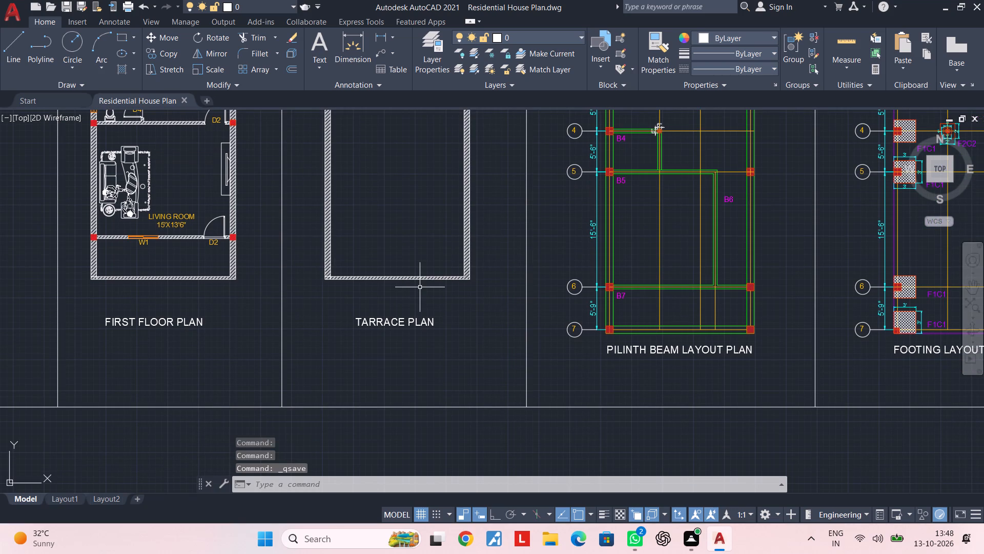
Draw a circle with a radius of about 9" inside the terrace plan, just below its top wall.
{"action": "middle_click_drag", "start_coordinate": [435, 278], "coordinate": [394, 510]}
{"action": "scroll", "coordinate": [381, 333], "scroll_direction": "down", "scroll_amount": 2}
{"action": "middle_click_drag", "start_coordinate": [382, 333], "coordinate": [397, 390]}
{"action": "scroll", "coordinate": [397, 389], "scroll_direction": "up", "scroll_amount": 4}
{"action": "middle_click_drag", "start_coordinate": [381, 287], "coordinate": [383, 434]}
{"action": "middle_click_drag", "start_coordinate": [356, 334], "coordinate": [422, 305]}
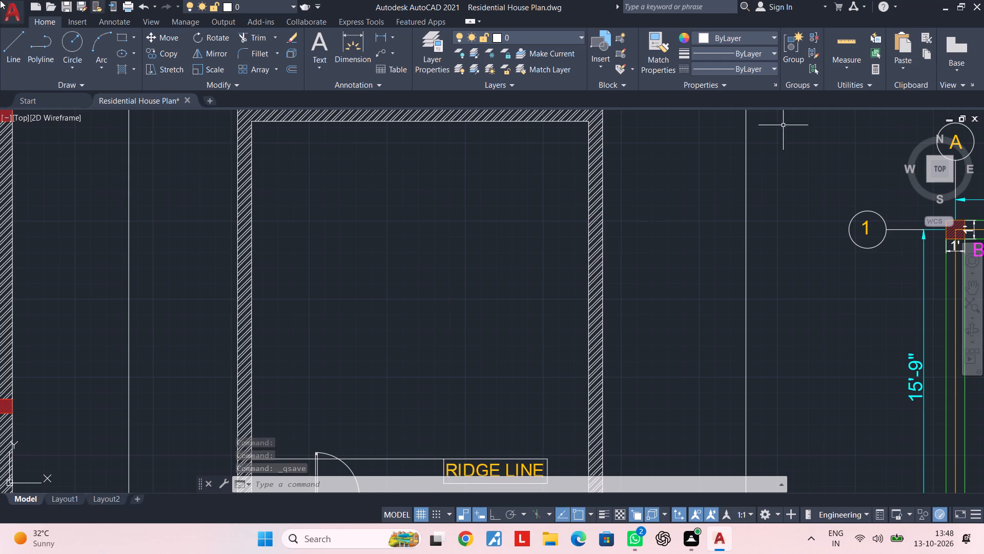
{"action": "middle_click_drag", "start_coordinate": [411, 250], "coordinate": [359, 304]}
{"action": "middle_click_drag", "start_coordinate": [353, 267], "coordinate": [437, 238]}
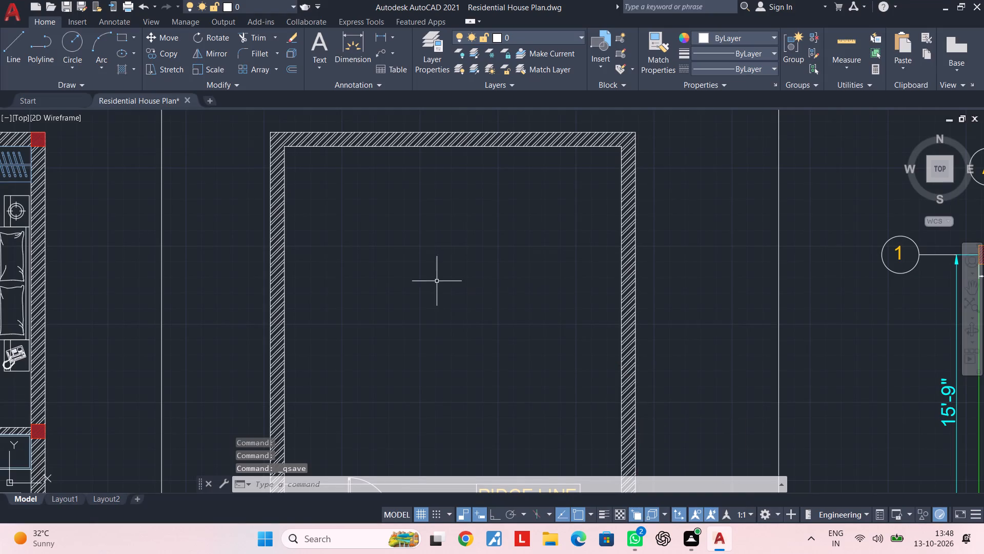
{"action": "middle_click_drag", "start_coordinate": [457, 279], "coordinate": [420, 216]}
{"action": "key", "text": "Escape"}
{"action": "key", "text": "Escape"}
{"action": "key", "text": "Escape"}
{"action": "key", "text": "Escape"}
{"action": "key", "text": "Escape"}
{"action": "middle_click_drag", "start_coordinate": [417, 215], "coordinate": [410, 252]}
{"action": "key", "text": "Escape"}
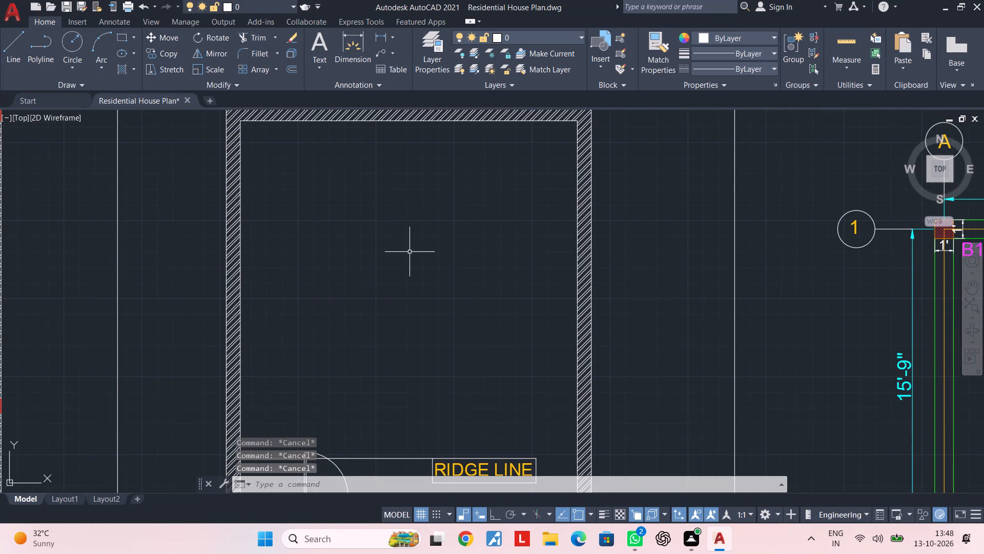
{"action": "type", "text": "C"}
{"action": "key", "text": "space"}
{"action": "left_click", "coordinate": [386, 150]}
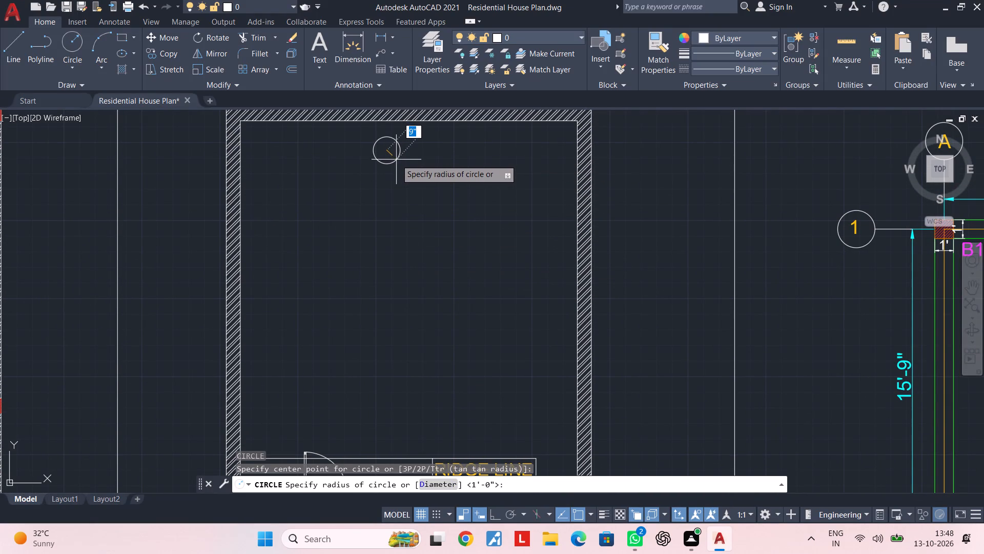
{"action": "left_click", "coordinate": [396, 160]}
{"action": "scroll", "coordinate": [387, 161], "scroll_direction": "up", "scroll_amount": 1}
{"action": "middle_click_drag", "start_coordinate": [390, 169], "coordinate": [415, 255]}
{"action": "scroll", "coordinate": [409, 214], "scroll_direction": "up", "scroll_amount": 1}
{"action": "key", "text": "Escape"}
{"action": "key", "text": "Escape"}
{"action": "key", "text": "Escape"}
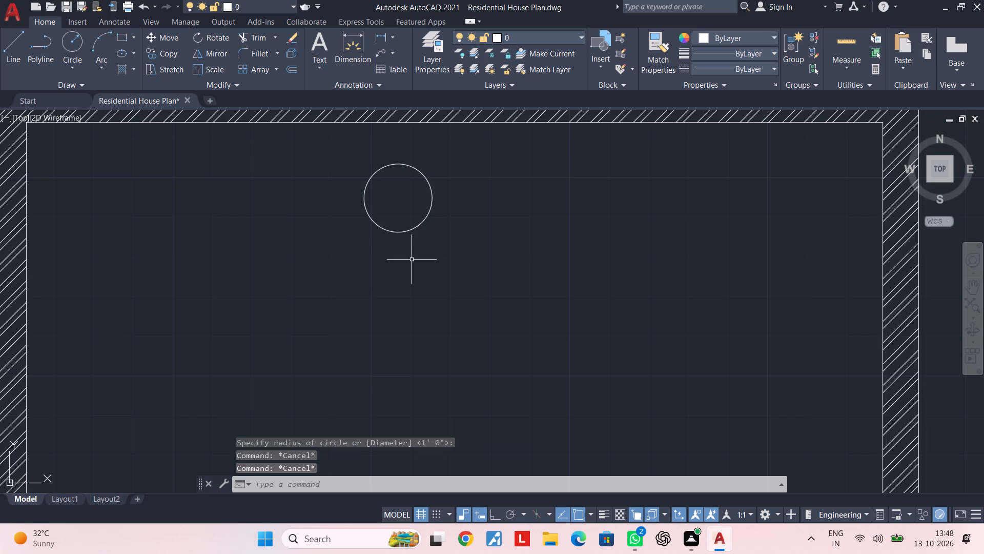
With Ortho on, draw a line about 1' long straight down from the circle's bottom quadrant.
{"action": "key", "text": "Escape"}
{"action": "key", "text": "l"}
{"action": "key", "text": "space"}
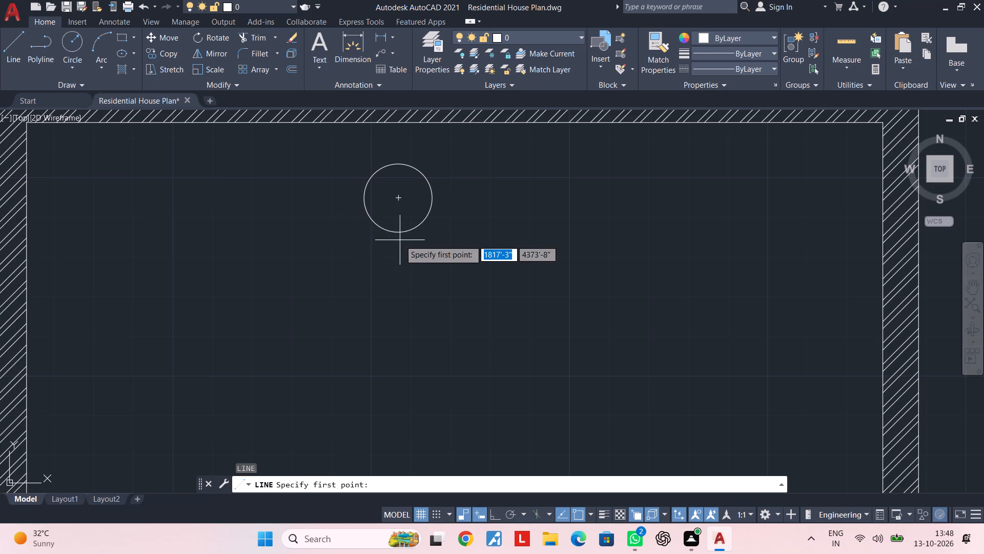
{"action": "left_click", "coordinate": [398, 233]}
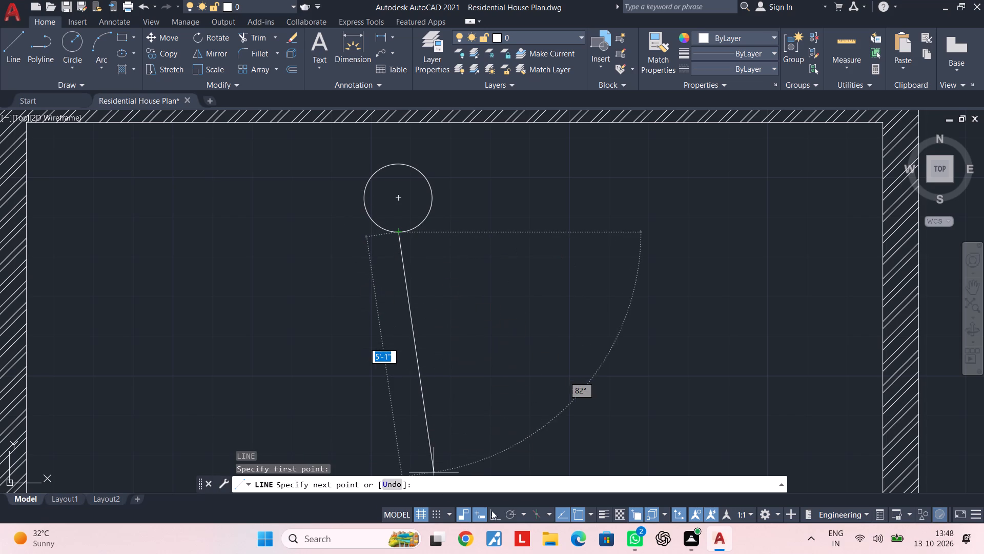
{"action": "left_click", "coordinate": [491, 512]}
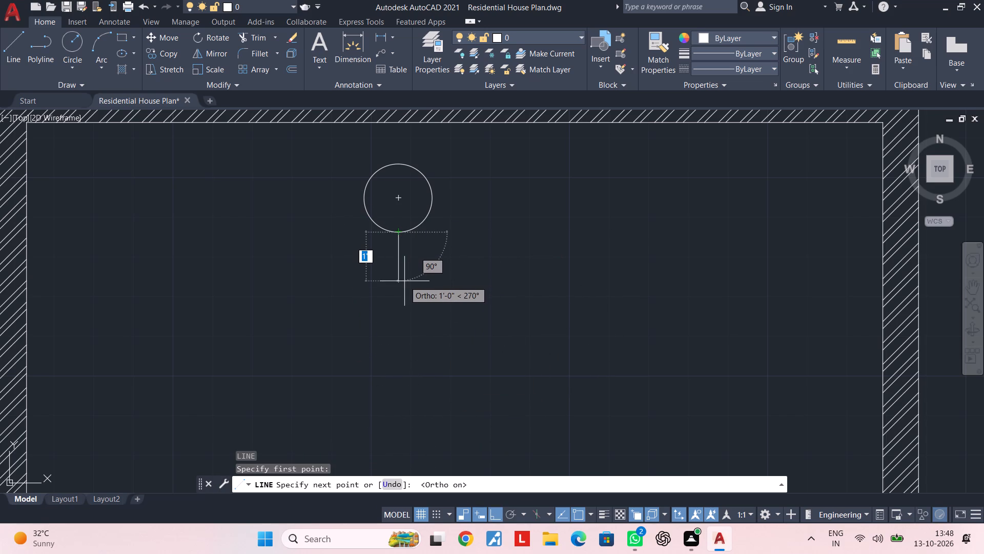
{"action": "left_click", "coordinate": [404, 281]}
{"action": "key", "text": "Escape"}
{"action": "key", "text": "Escape"}
{"action": "key", "text": "Escape"}
{"action": "key", "text": "Escape"}
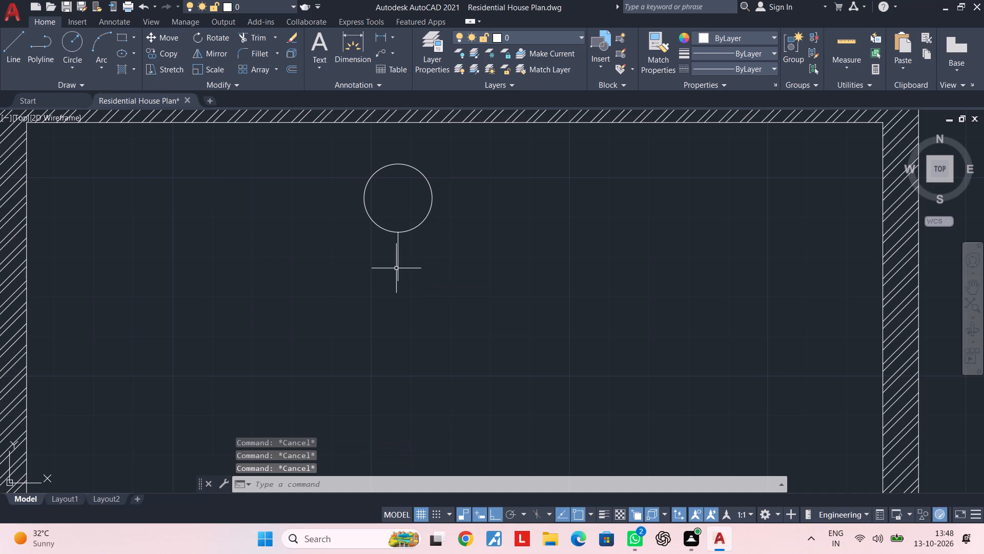
Offset the short vertical line below the circle repeatedly by 1", making three copies on its left and two on its right.
{"action": "type", "text": "OF"}
{"action": "key", "text": "space"}
{"action": "type", "text": "1\""}
{"action": "key", "text": "Return"}
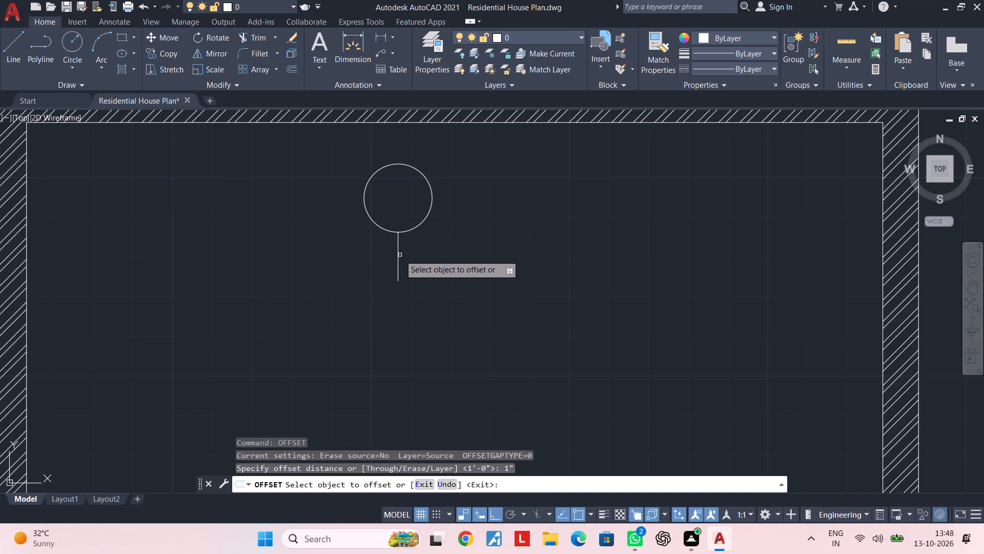
{"action": "left_click", "coordinate": [398, 255]}
{"action": "left_click", "coordinate": [372, 256]}
{"action": "left_click", "coordinate": [398, 255]}
{"action": "left_click", "coordinate": [422, 252]}
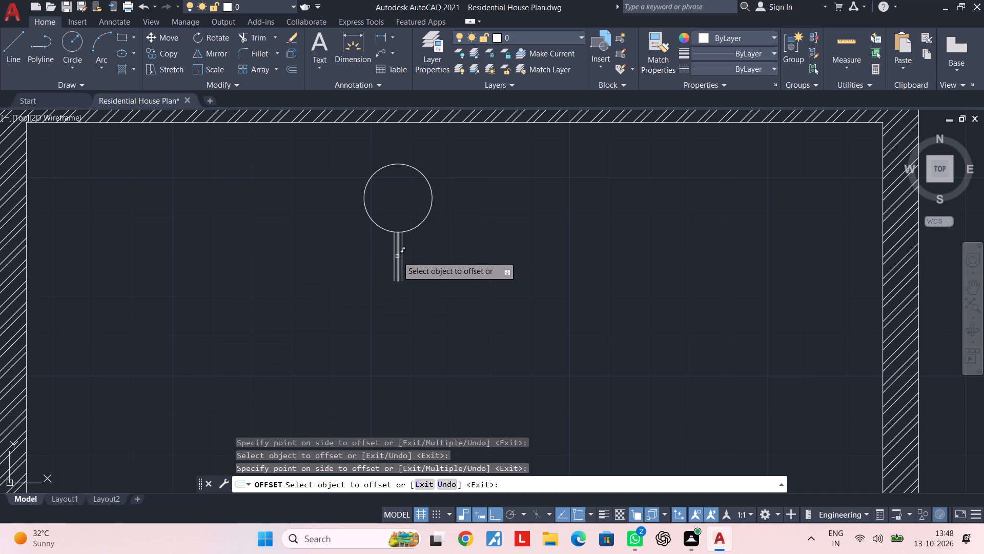
{"action": "left_click", "coordinate": [394, 256]}
{"action": "left_click", "coordinate": [362, 256]}
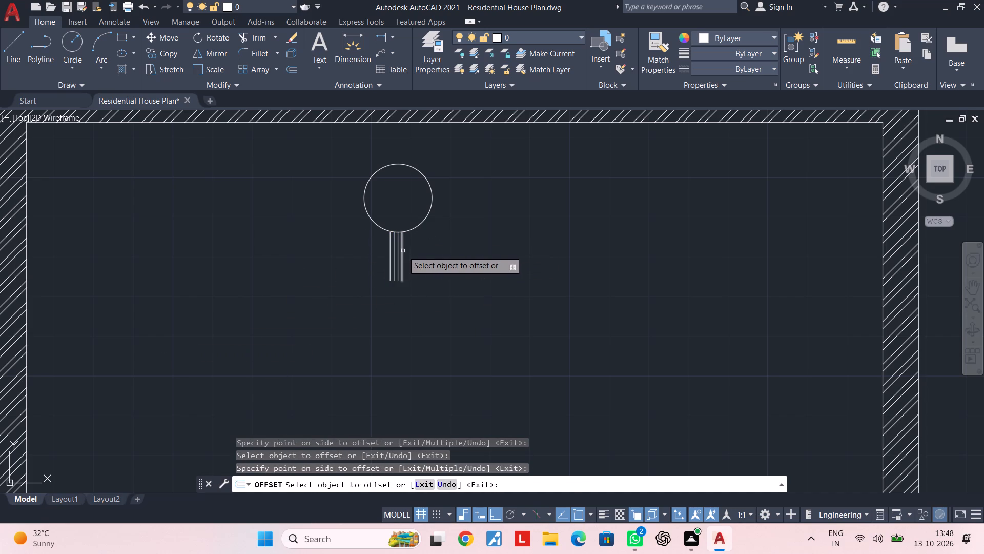
{"action": "left_click", "coordinate": [403, 251]}
{"action": "left_click", "coordinate": [462, 251]}
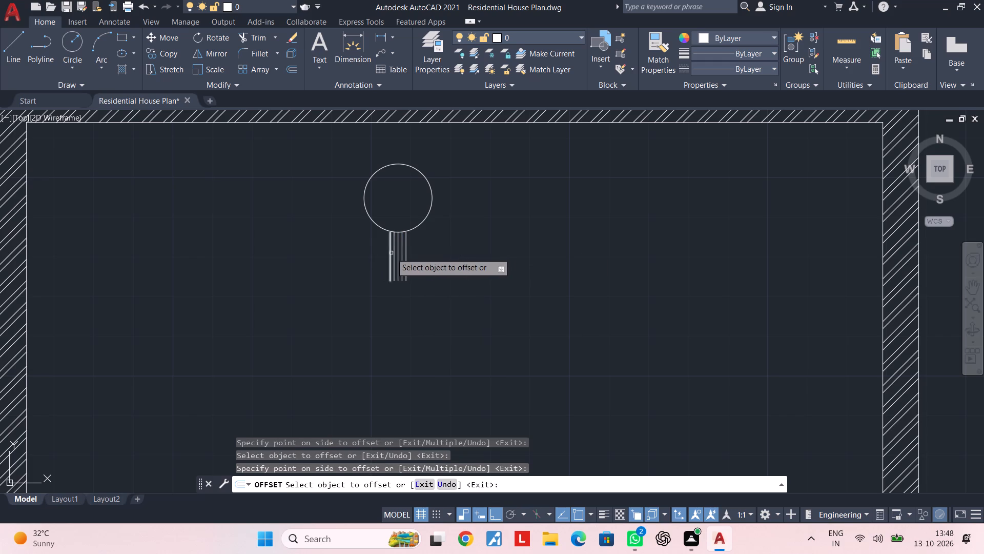
{"action": "left_click", "coordinate": [391, 253]}
{"action": "left_click", "coordinate": [364, 253]}
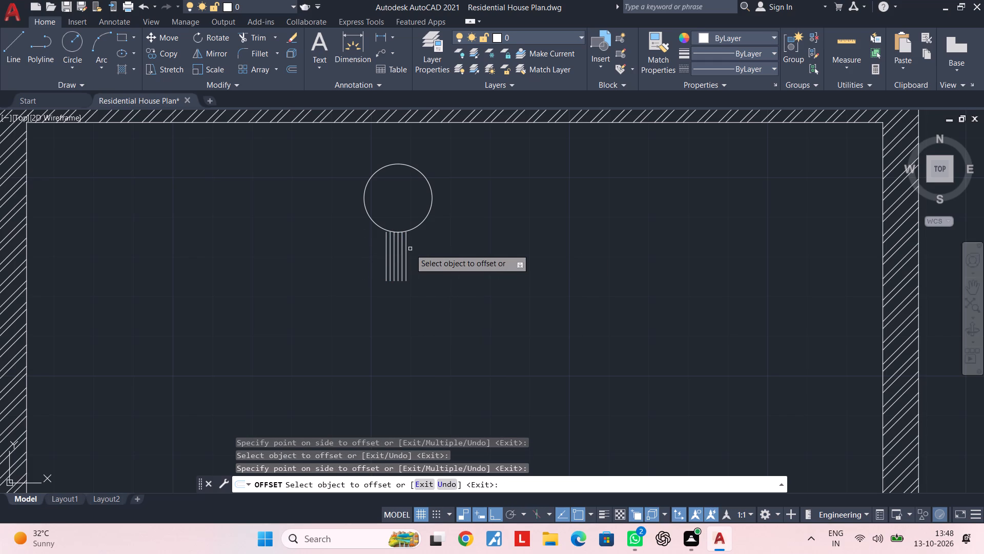
Continue the 1" offsets outward from the rightmost vertical line, adding five more lines on the right side.
{"action": "scroll", "coordinate": [416, 244], "scroll_direction": "up", "scroll_amount": 2}
{"action": "left_click_drag", "start_coordinate": [385, 251], "coordinate": [394, 251]}
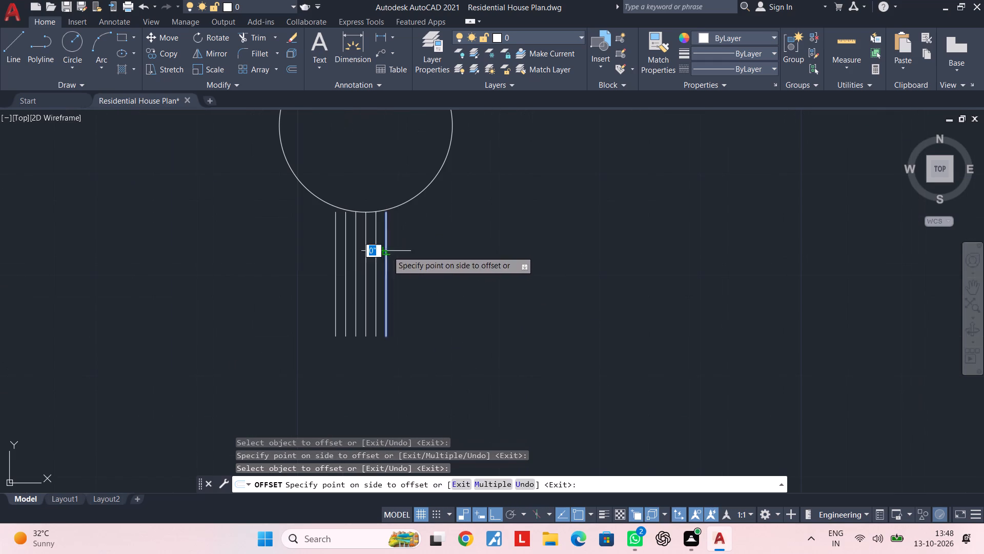
{"action": "left_click", "coordinate": [482, 248]}
{"action": "left_click_drag", "start_coordinate": [394, 253], "coordinate": [462, 245]}
{"action": "left_click", "coordinate": [445, 247]}
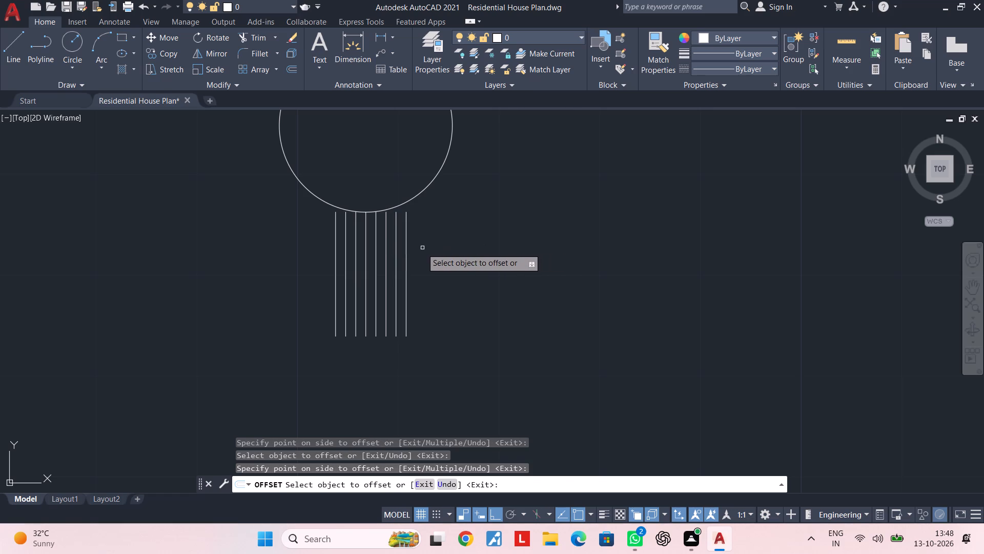
{"action": "left_click", "coordinate": [407, 250]}
{"action": "left_click", "coordinate": [486, 243]}
{"action": "left_click", "coordinate": [415, 248]}
{"action": "left_click", "coordinate": [486, 241]}
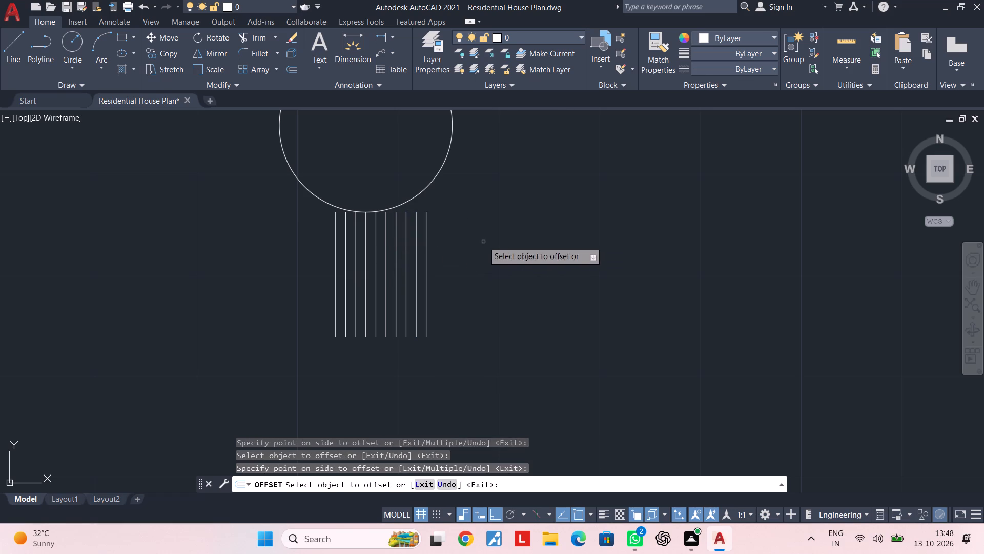
{"action": "left_click", "coordinate": [426, 246]}
{"action": "left_click", "coordinate": [484, 241]}
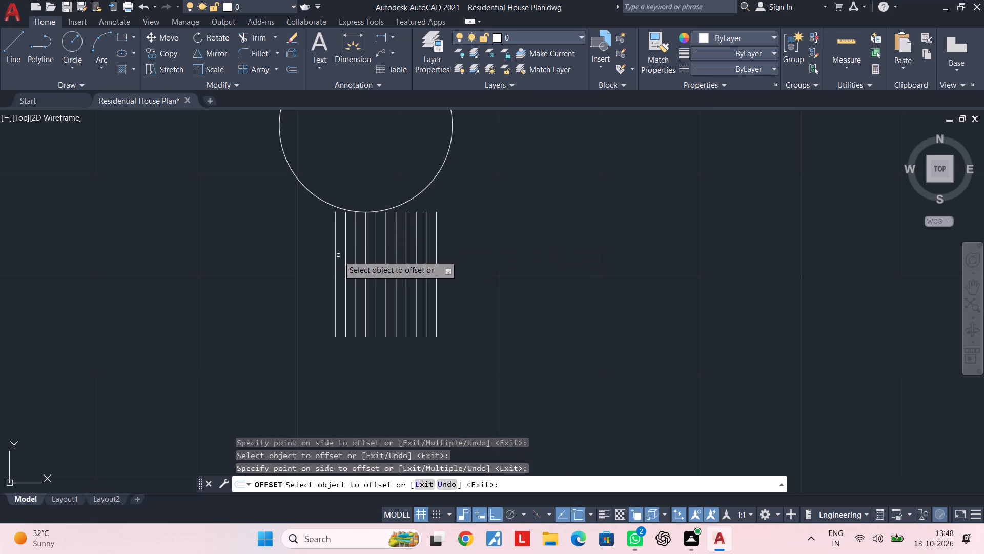
Continue the 1" offsets outward from the leftmost vertical line, adding five more lines on the left side.
{"action": "left_click", "coordinate": [336, 255]}
{"action": "left_click", "coordinate": [318, 255]}
{"action": "left_click", "coordinate": [318, 254]}
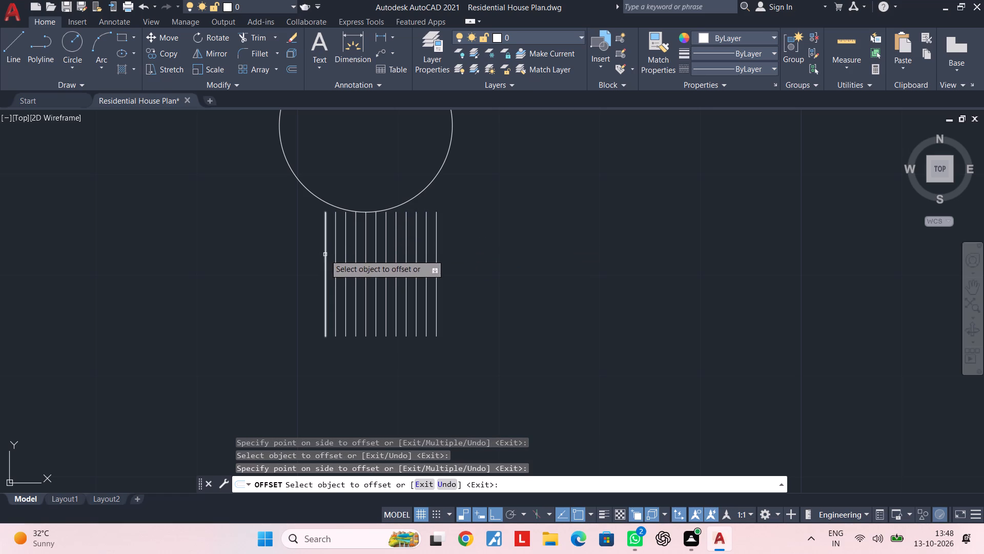
{"action": "left_click", "coordinate": [327, 254]}
{"action": "left_click", "coordinate": [296, 254]}
{"action": "left_click", "coordinate": [316, 253]}
{"action": "left_click", "coordinate": [259, 252]}
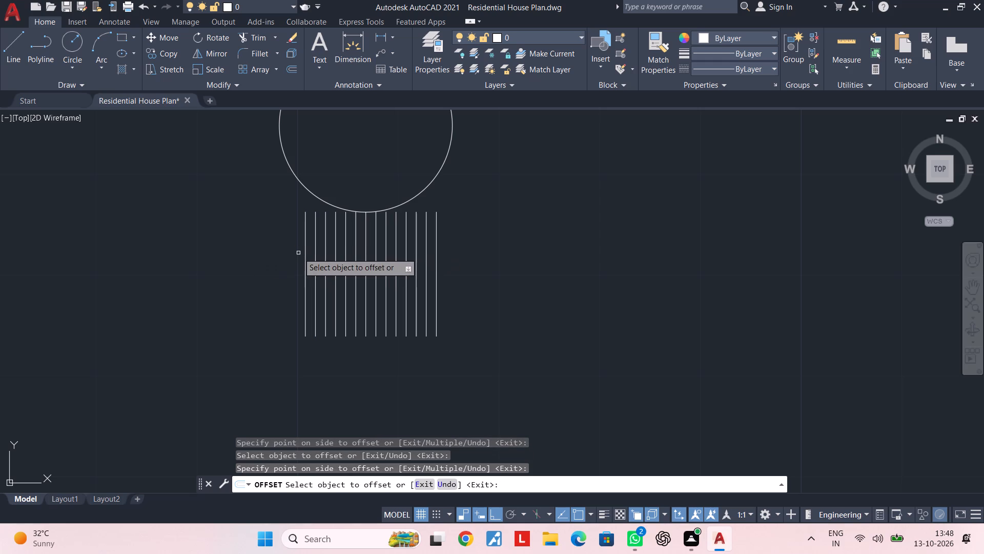
{"action": "left_click", "coordinate": [307, 252]}
{"action": "left_click", "coordinate": [274, 252]}
{"action": "left_click", "coordinate": [295, 252]}
{"action": "left_click", "coordinate": [259, 252]}
{"action": "scroll", "coordinate": [374, 254], "scroll_direction": "down", "scroll_amount": 1}
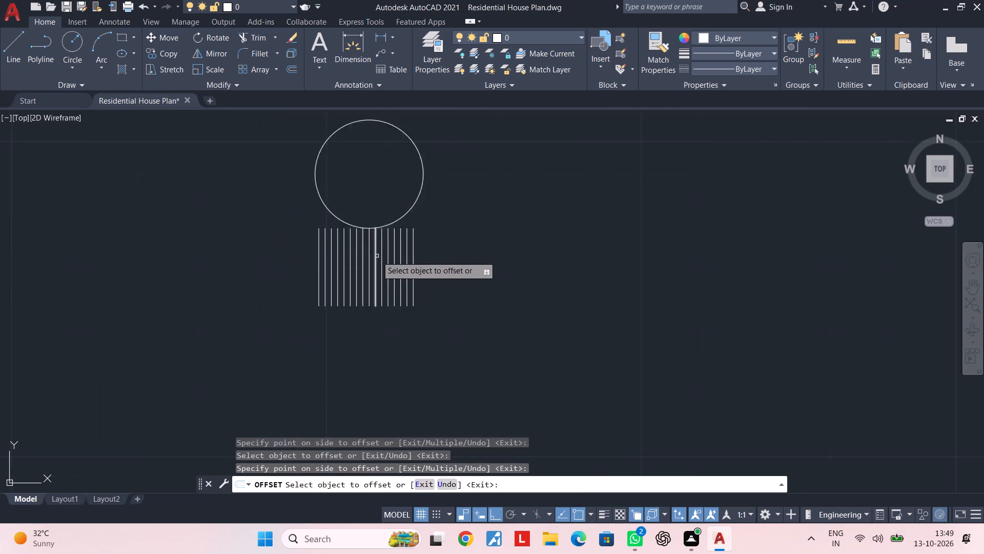
{"action": "scroll", "coordinate": [377, 256], "scroll_direction": "down", "scroll_amount": 1}
{"action": "key", "text": "Escape"}
{"action": "key", "text": "Escape"}
Extend the upper ends of the vertical lines on both sides of the centre up to the circle's lower arc.
{"action": "scroll", "coordinate": [411, 265], "scroll_direction": "up", "scroll_amount": 1}
{"action": "type", "text": "EX"}
{"action": "key", "text": "space"}
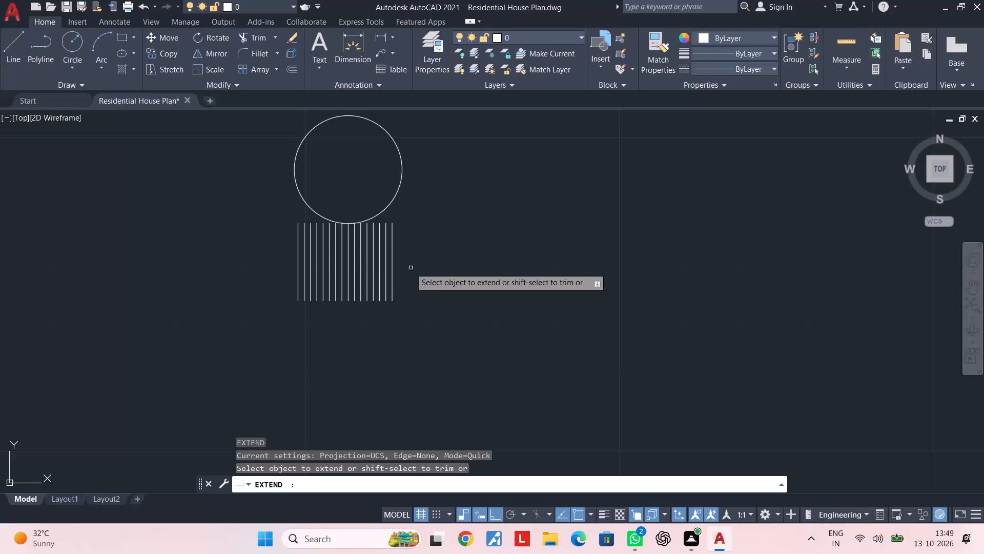
{"action": "scroll", "coordinate": [395, 267], "scroll_direction": "up", "scroll_amount": 1}
{"action": "left_click", "coordinate": [395, 255]}
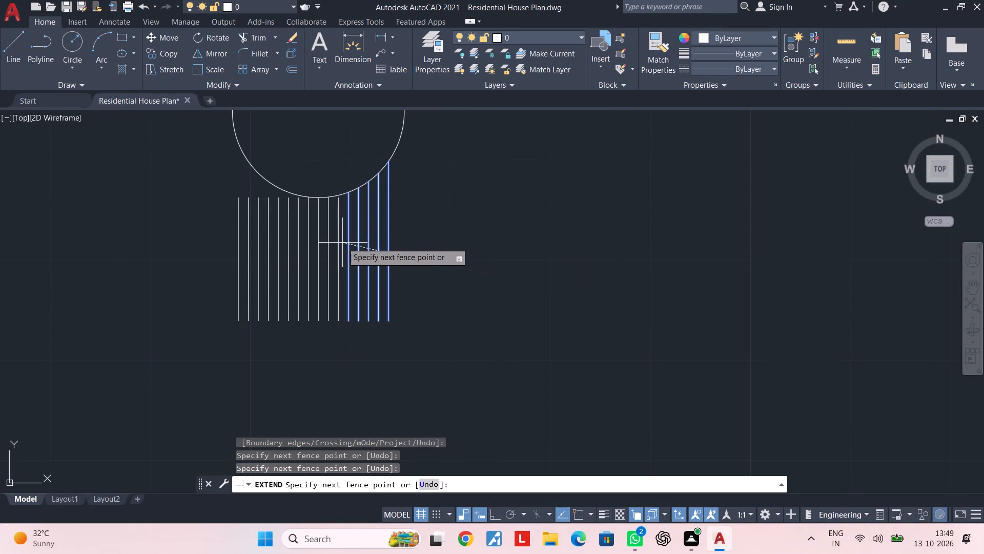
{"action": "left_click", "coordinate": [336, 240]}
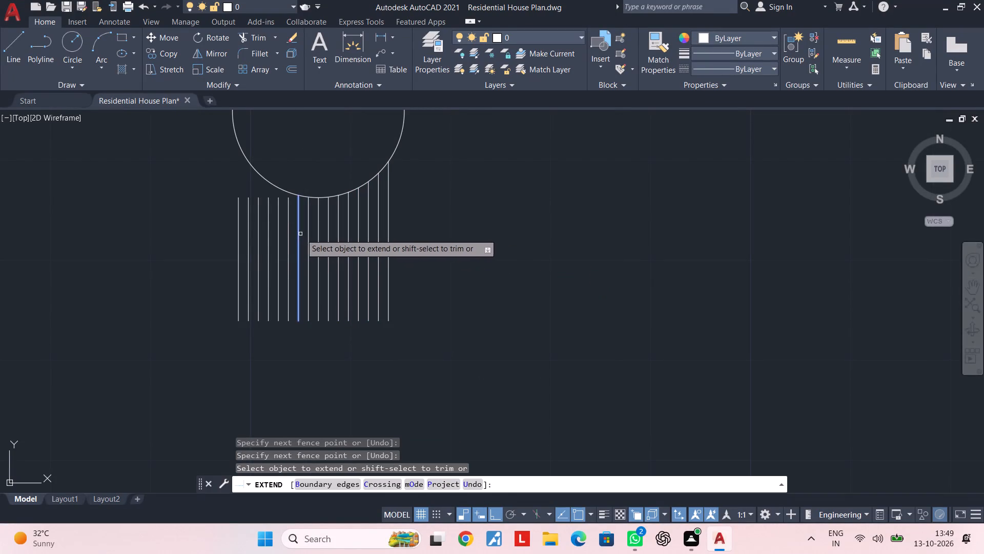
{"action": "left_click", "coordinate": [301, 234]}
{"action": "left_click", "coordinate": [231, 230]}
{"action": "key", "text": "Escape"}
{"action": "scroll", "coordinate": [388, 261], "scroll_direction": "down", "scroll_amount": 1}
{"action": "middle_click_drag", "start_coordinate": [393, 259], "coordinate": [398, 251]}
{"action": "key", "text": "Escape"}
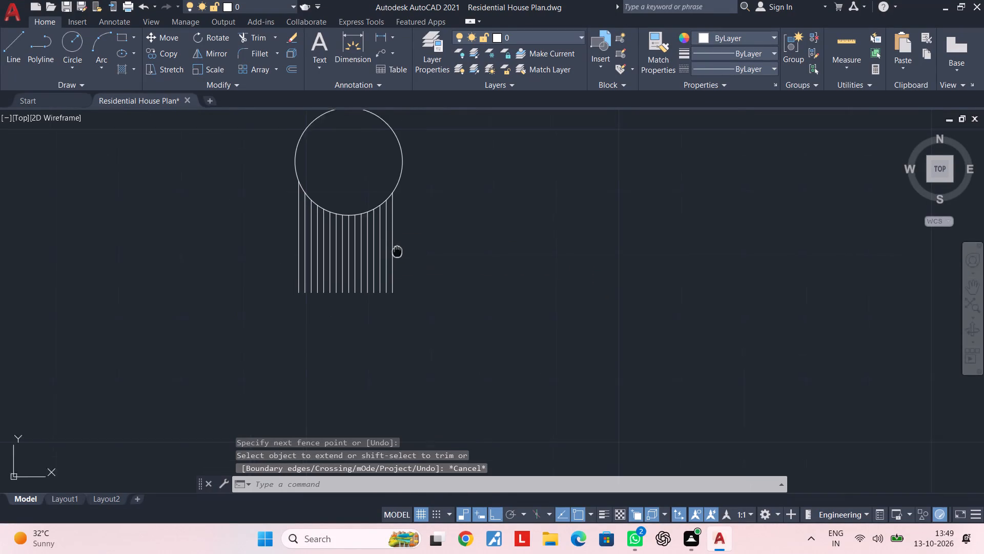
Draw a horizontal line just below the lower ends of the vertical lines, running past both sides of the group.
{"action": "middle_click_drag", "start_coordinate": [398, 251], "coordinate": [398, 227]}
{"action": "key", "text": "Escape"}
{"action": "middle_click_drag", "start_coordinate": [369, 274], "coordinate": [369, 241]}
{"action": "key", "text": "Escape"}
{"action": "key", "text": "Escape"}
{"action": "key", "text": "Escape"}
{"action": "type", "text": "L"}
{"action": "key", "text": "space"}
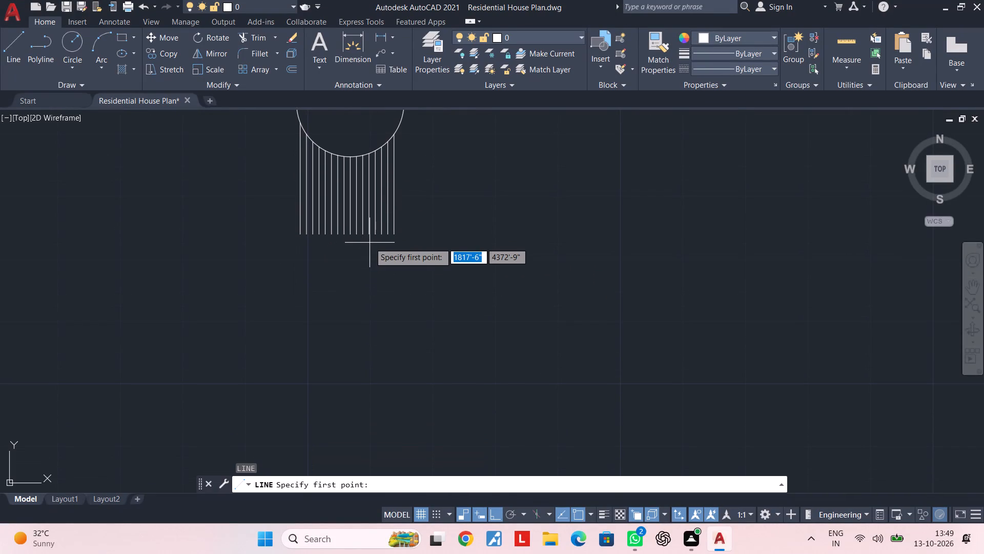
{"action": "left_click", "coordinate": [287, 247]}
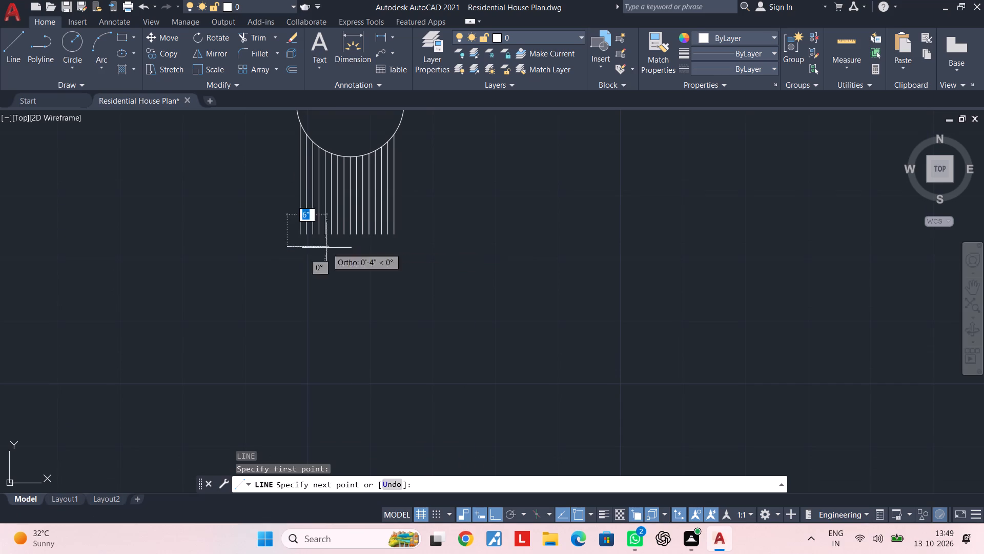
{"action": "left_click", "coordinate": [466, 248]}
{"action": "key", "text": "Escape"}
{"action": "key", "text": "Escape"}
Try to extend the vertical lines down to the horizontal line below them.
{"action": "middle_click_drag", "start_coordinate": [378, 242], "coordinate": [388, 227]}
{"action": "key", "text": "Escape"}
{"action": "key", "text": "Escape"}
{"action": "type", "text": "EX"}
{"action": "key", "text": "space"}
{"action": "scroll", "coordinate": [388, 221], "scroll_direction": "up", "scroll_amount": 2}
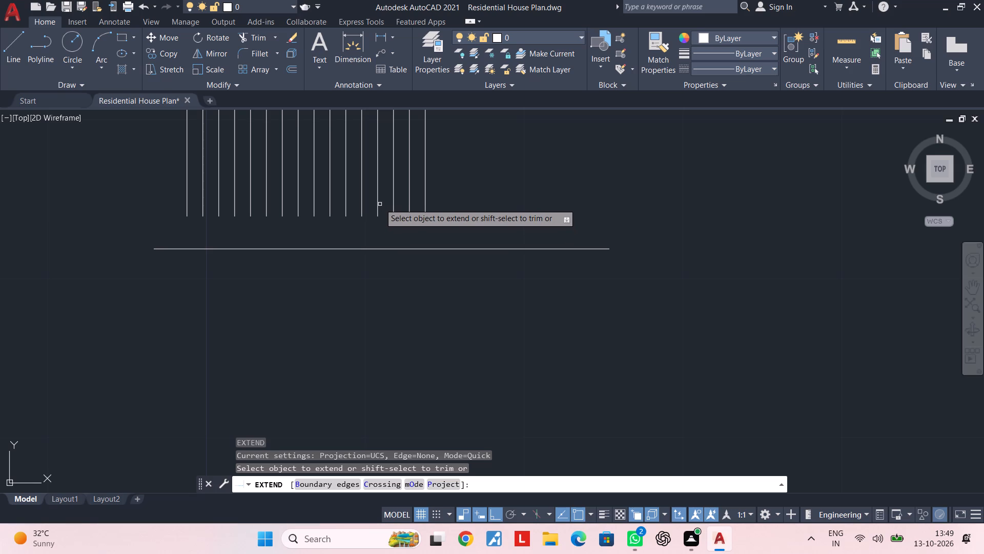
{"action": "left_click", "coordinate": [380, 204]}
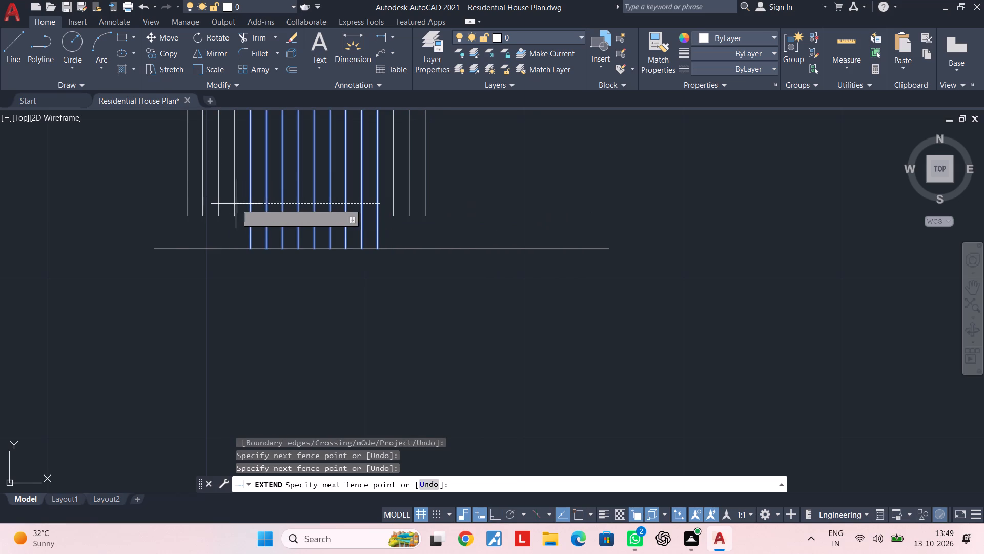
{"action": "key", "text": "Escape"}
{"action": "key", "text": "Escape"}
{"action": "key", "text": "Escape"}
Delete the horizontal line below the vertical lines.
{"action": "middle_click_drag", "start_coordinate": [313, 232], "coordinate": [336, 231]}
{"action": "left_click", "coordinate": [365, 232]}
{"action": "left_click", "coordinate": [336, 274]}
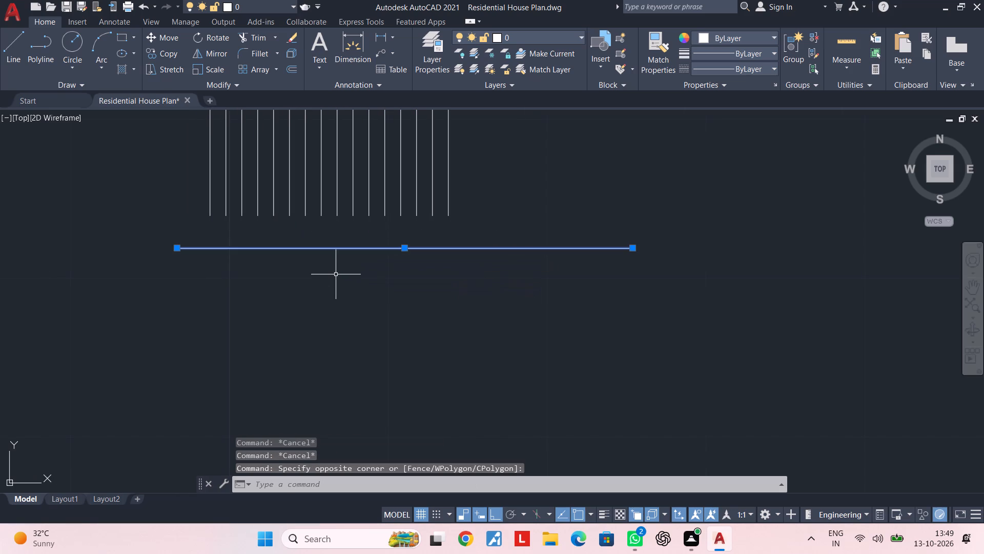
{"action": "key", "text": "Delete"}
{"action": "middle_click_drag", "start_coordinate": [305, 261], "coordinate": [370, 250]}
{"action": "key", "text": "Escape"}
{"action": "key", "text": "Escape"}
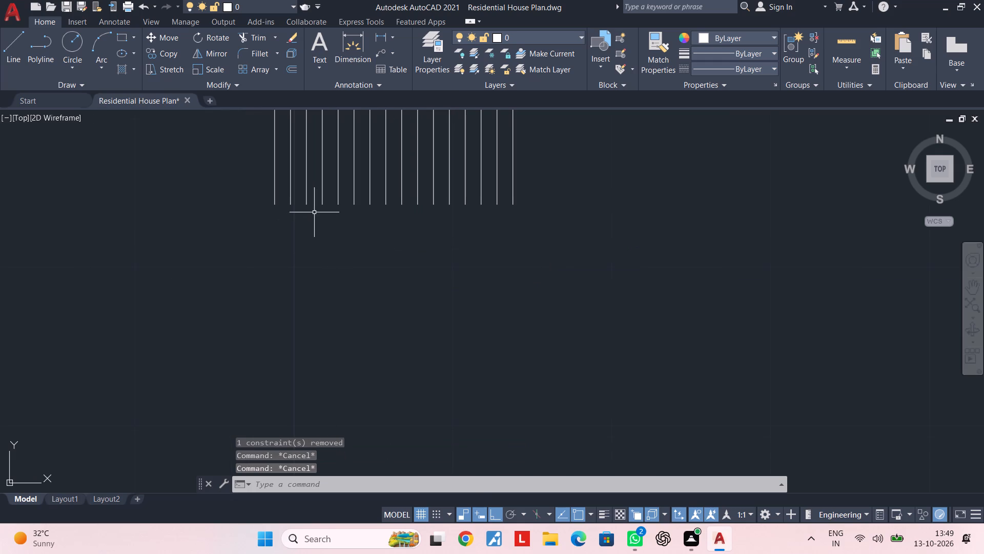
Stretch the lower ends of the fourth to seventh vertical lines from the left downward, increasing gradually from about 1" to 3".
{"action": "left_click", "coordinate": [323, 205]}
{"action": "left_click", "coordinate": [323, 206]}
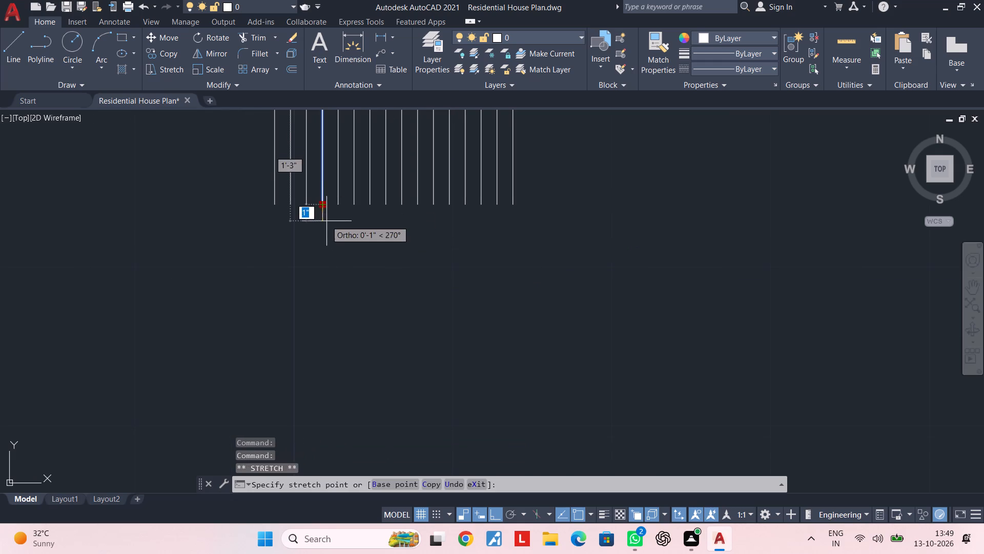
{"action": "left_click", "coordinate": [326, 222]}
{"action": "left_click", "coordinate": [338, 202]}
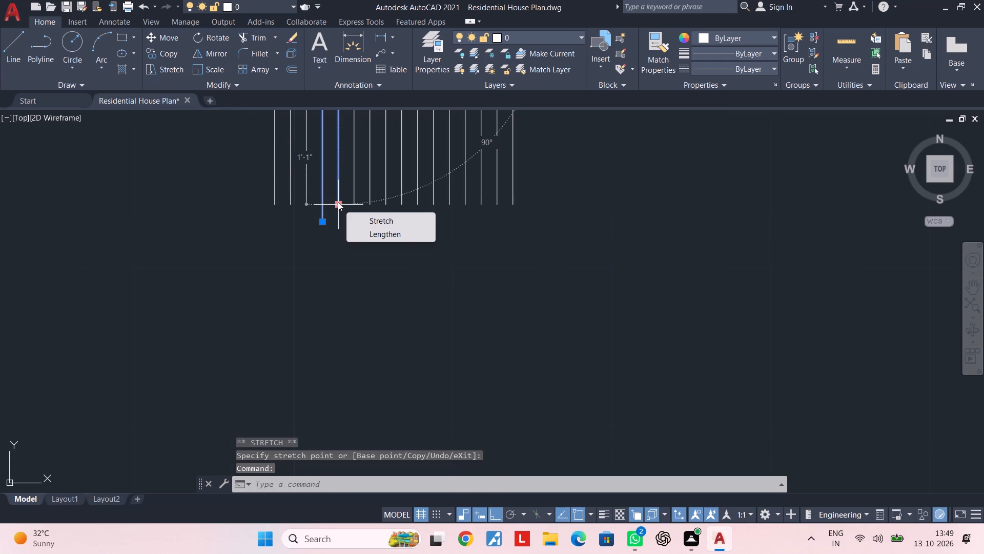
{"action": "left_click", "coordinate": [336, 206]}
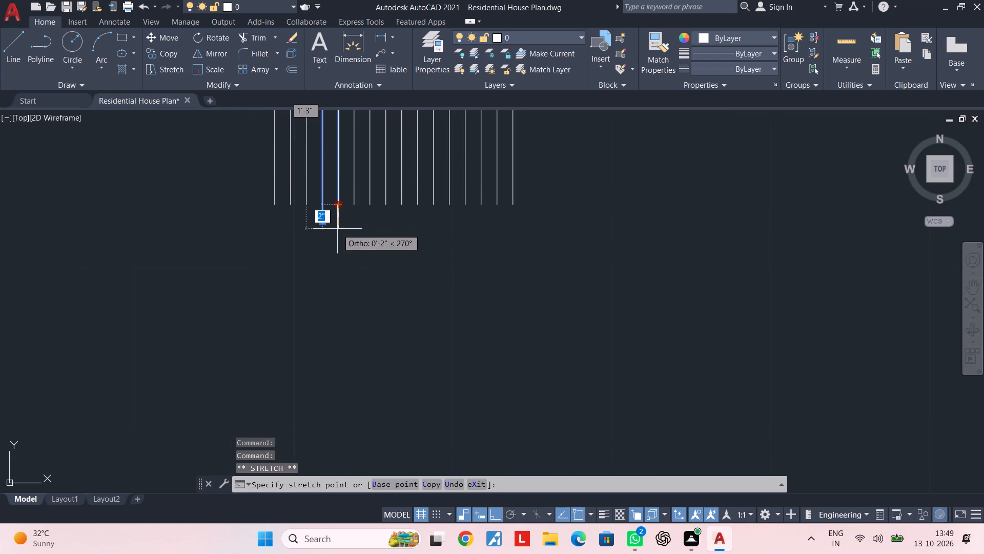
{"action": "left_click", "coordinate": [337, 229]}
{"action": "left_click", "coordinate": [356, 201]}
{"action": "left_click", "coordinate": [352, 205]}
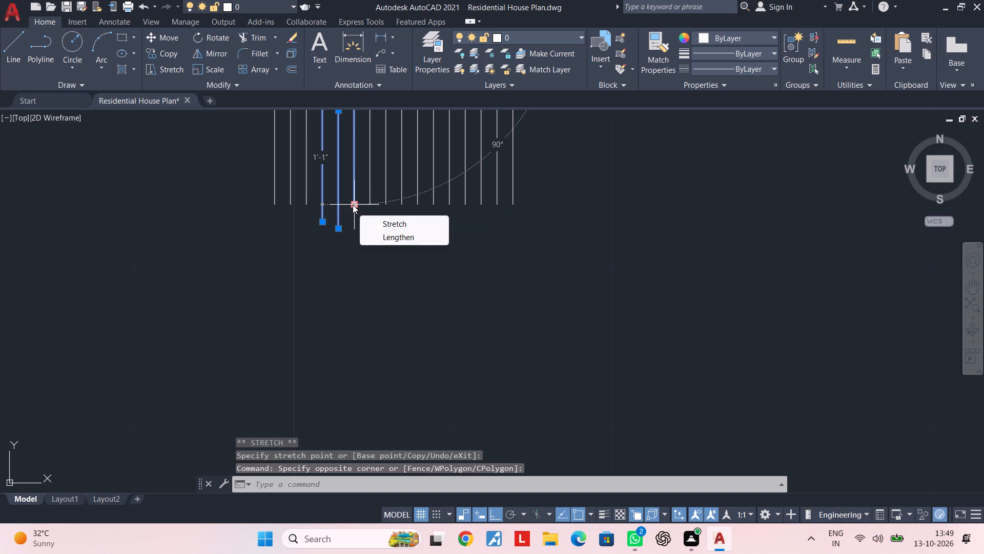
{"action": "left_click", "coordinate": [355, 207]}
{"action": "left_click", "coordinate": [357, 240]}
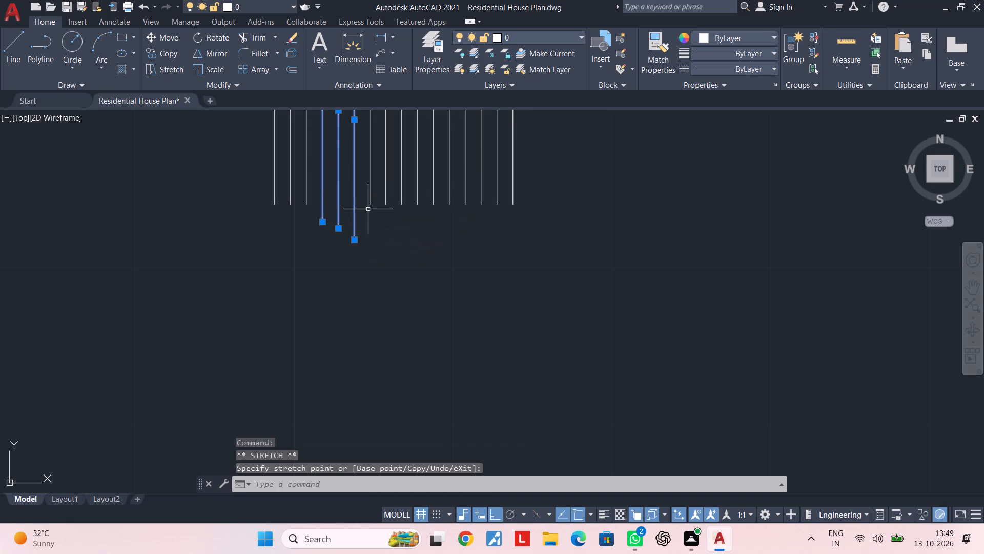
{"action": "left_click", "coordinate": [370, 203]}
{"action": "left_click", "coordinate": [371, 203]}
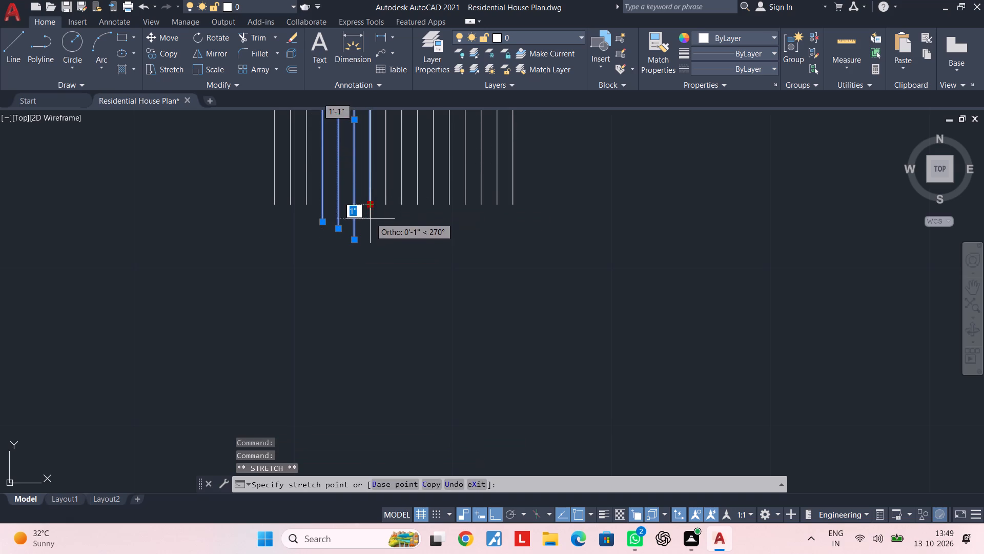
{"action": "left_click", "coordinate": [371, 251]}
Stretch the lower ends of the eighth and ninth vertical lines down about 3", and the tenth slightly less.
{"action": "left_click", "coordinate": [384, 202]}
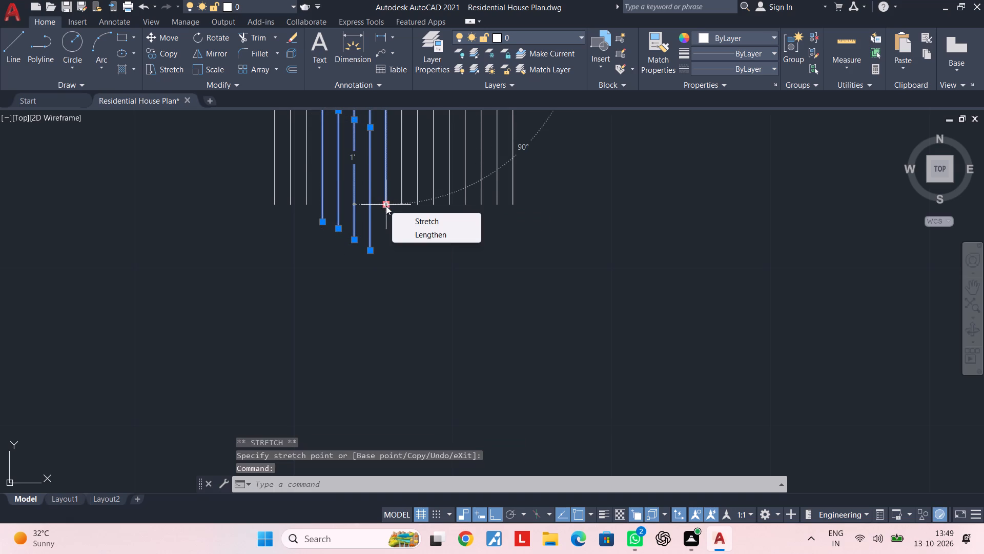
{"action": "left_click", "coordinate": [383, 204]}
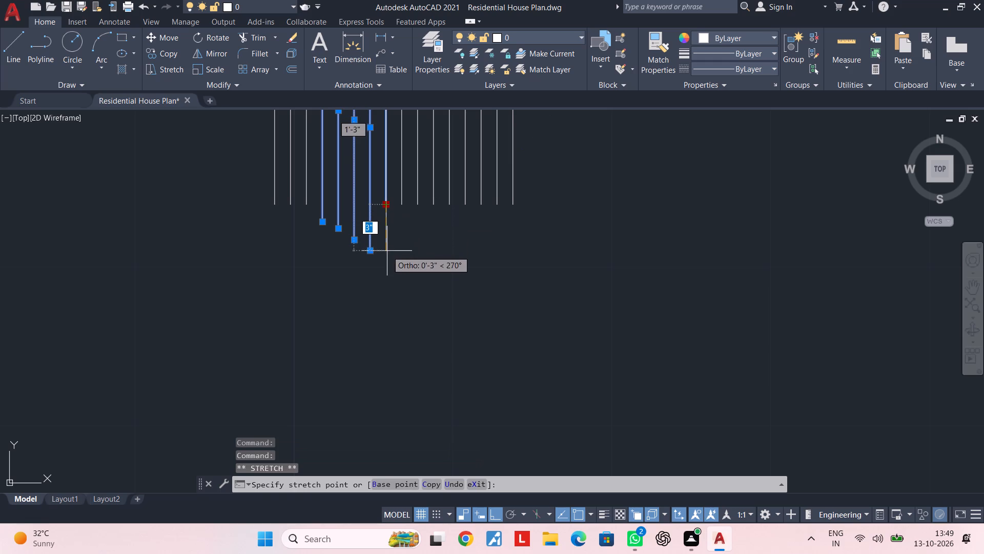
{"action": "left_click", "coordinate": [387, 255]}
{"action": "left_click", "coordinate": [401, 202]}
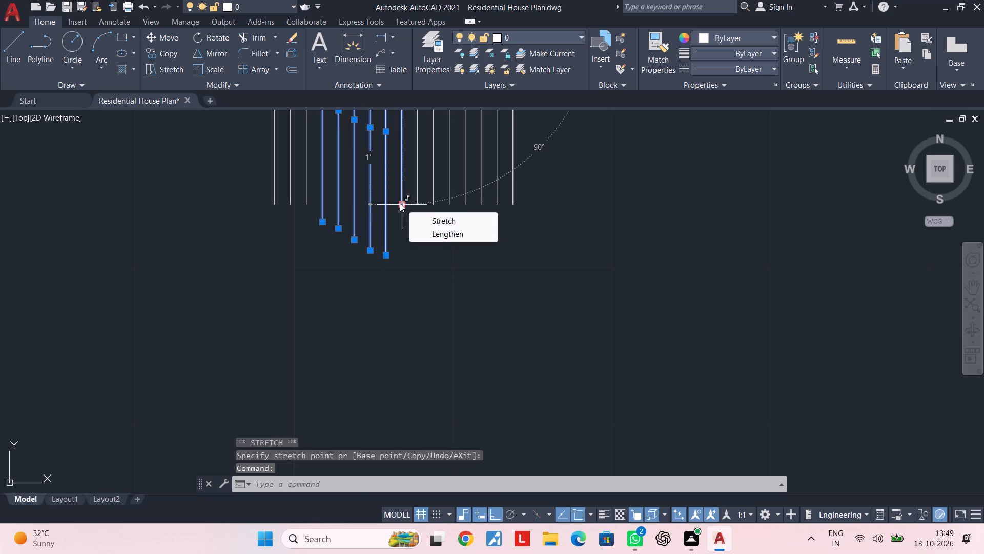
{"action": "left_click", "coordinate": [400, 203]}
{"action": "left_click", "coordinate": [398, 255]}
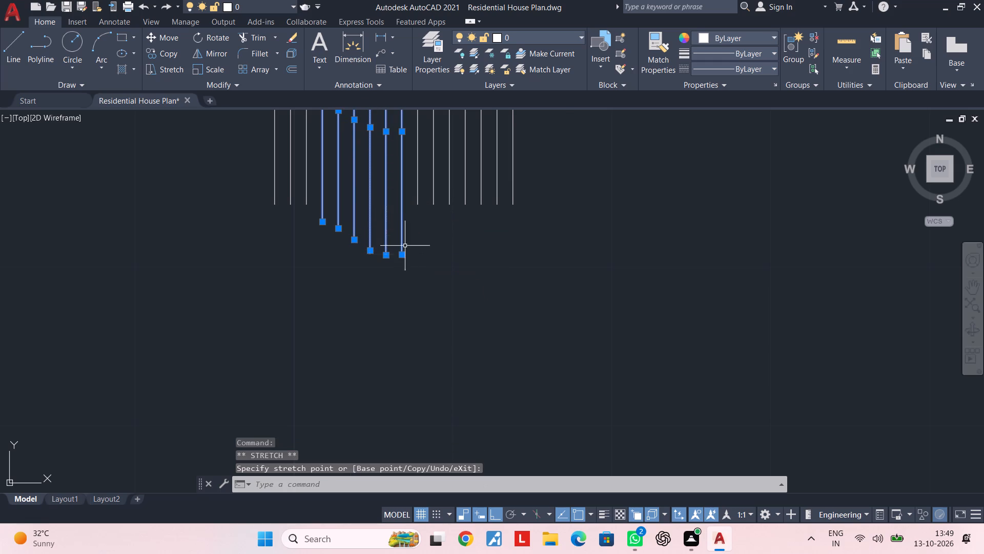
{"action": "left_click", "coordinate": [419, 206]}
{"action": "left_click", "coordinate": [418, 204]}
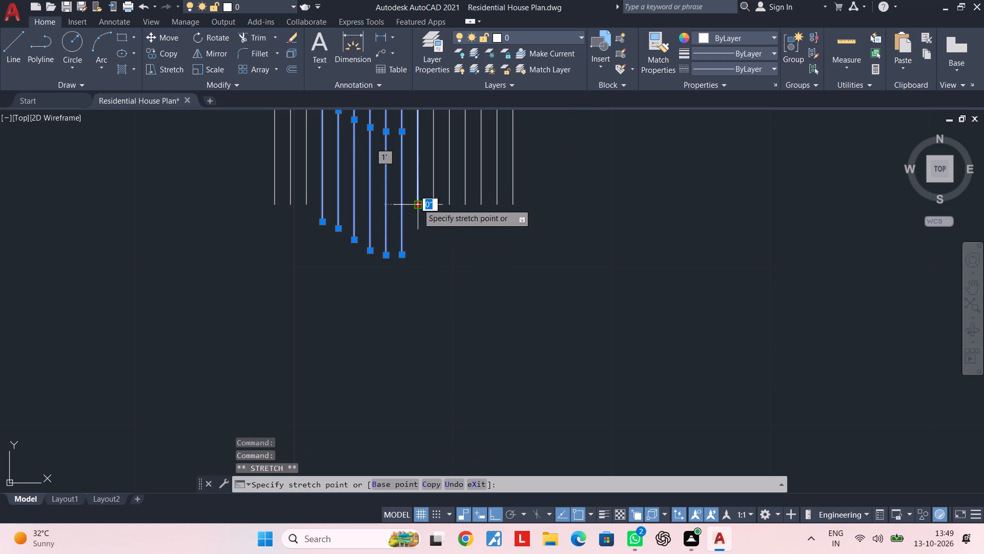
{"action": "left_click", "coordinate": [418, 242]}
{"action": "key", "text": "Escape"}
{"action": "key", "text": "Escape"}
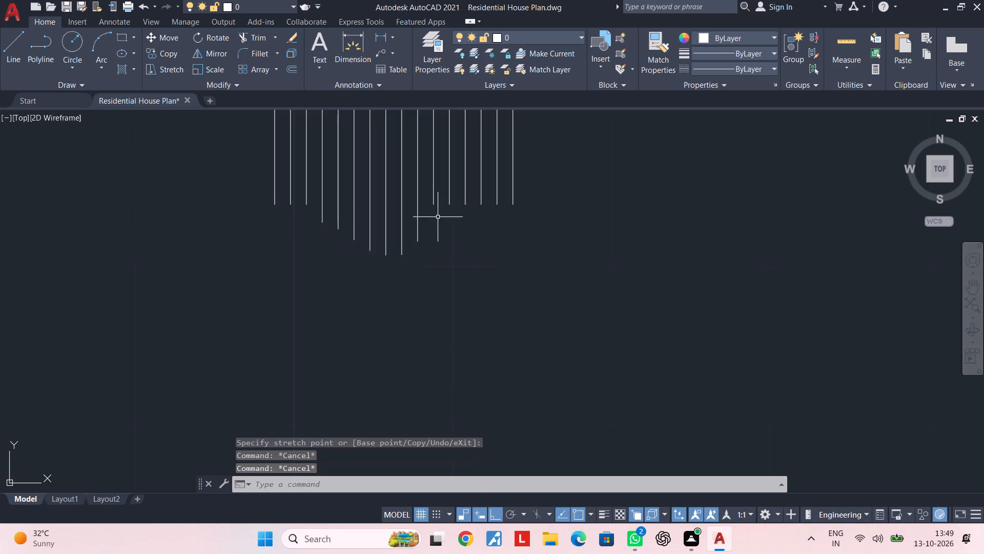
Stretch the lower ends of the eleventh to thirteenth vertical lines downward by decreasing amounts, tapering the group's bottom edge toward the right.
{"action": "middle_click_drag", "start_coordinate": [438, 217], "coordinate": [415, 214]}
{"action": "key", "text": "Escape"}
{"action": "key", "text": "Escape"}
{"action": "key", "text": "Escape"}
{"action": "key", "text": "Escape"}
{"action": "left_click", "coordinate": [412, 198]}
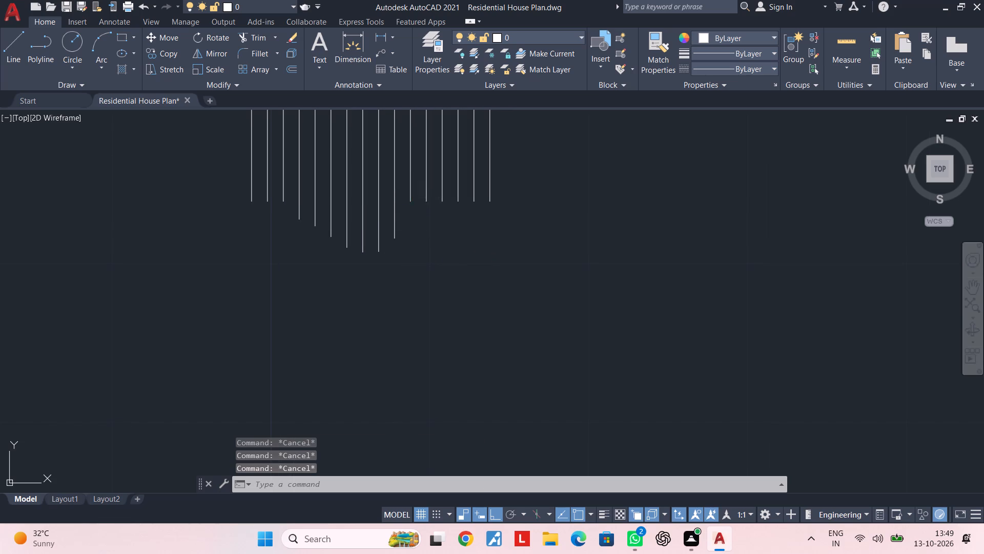
{"action": "left_click", "coordinate": [412, 202]}
{"action": "left_click", "coordinate": [413, 230]}
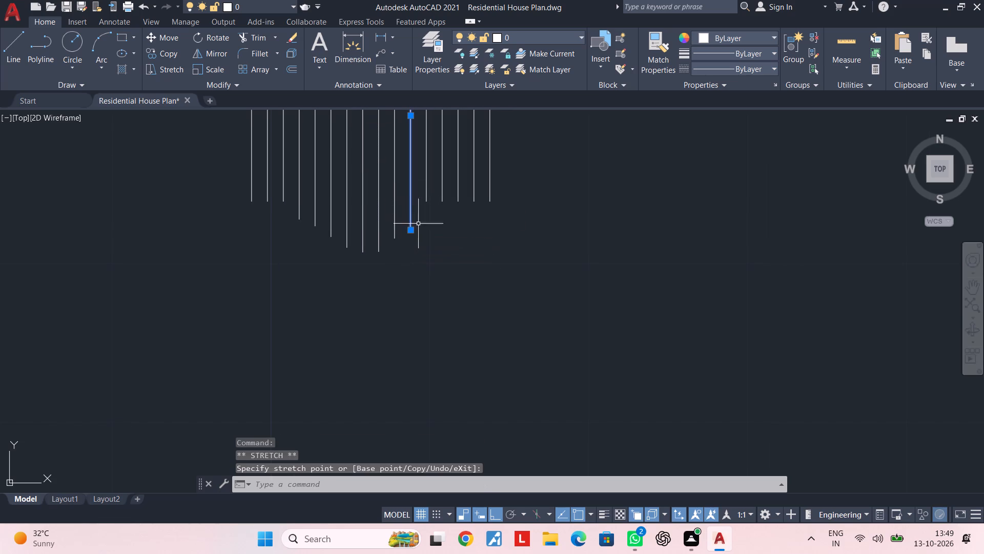
{"action": "left_click", "coordinate": [426, 199]}
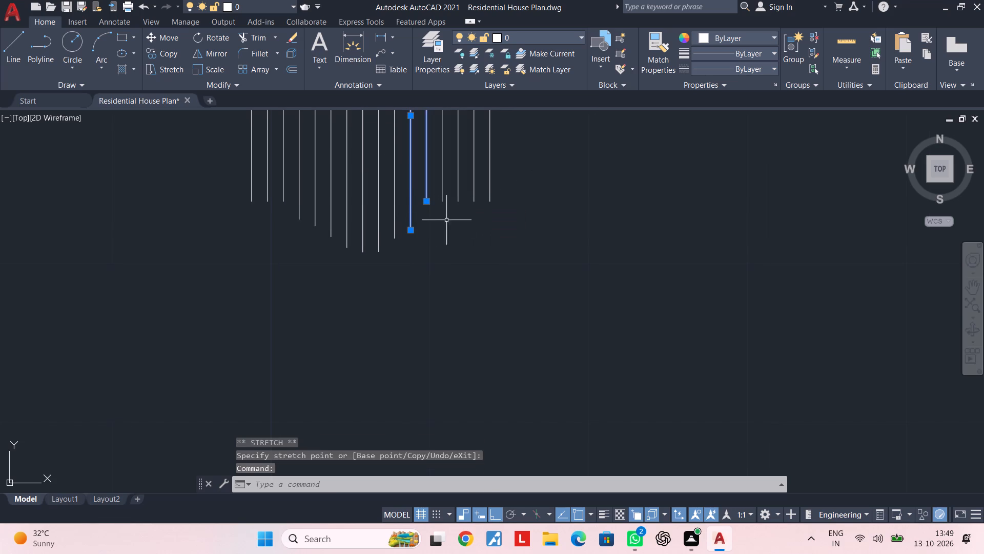
{"action": "left_click", "coordinate": [426, 202]}
{"action": "left_click", "coordinate": [428, 217]}
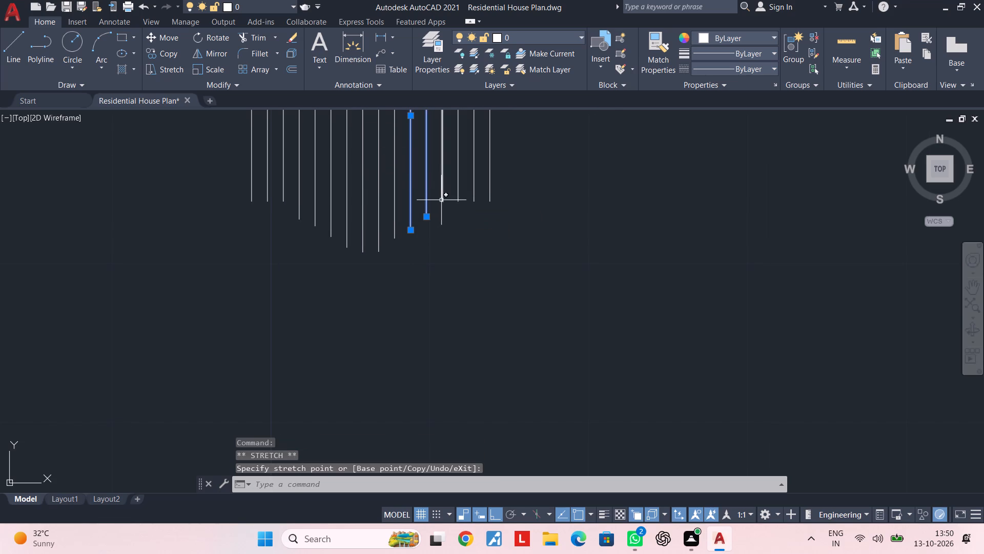
{"action": "left_click", "coordinate": [441, 200]}
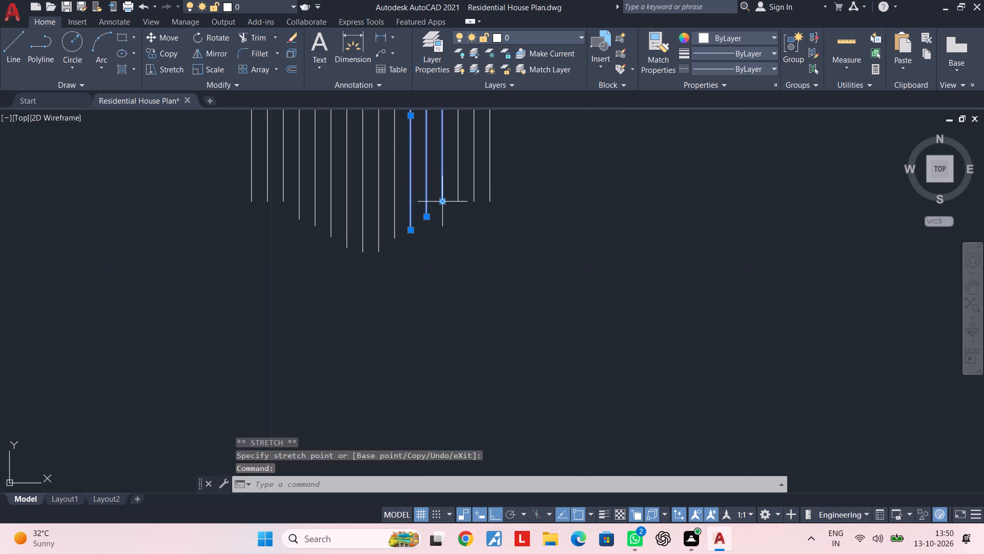
{"action": "left_click", "coordinate": [441, 203]}
{"action": "left_click", "coordinate": [441, 215]}
{"action": "key", "text": "Escape"}
{"action": "key", "text": "Escape"}
With Ortho off, draw a slanted line rising to the right in the open terrace area below the circular detail.
{"action": "scroll", "coordinate": [489, 235], "scroll_direction": "down", "scroll_amount": 3}
{"action": "middle_click_drag", "start_coordinate": [489, 236], "coordinate": [476, 240]}
{"action": "middle_click_drag", "start_coordinate": [442, 259], "coordinate": [414, 276]}
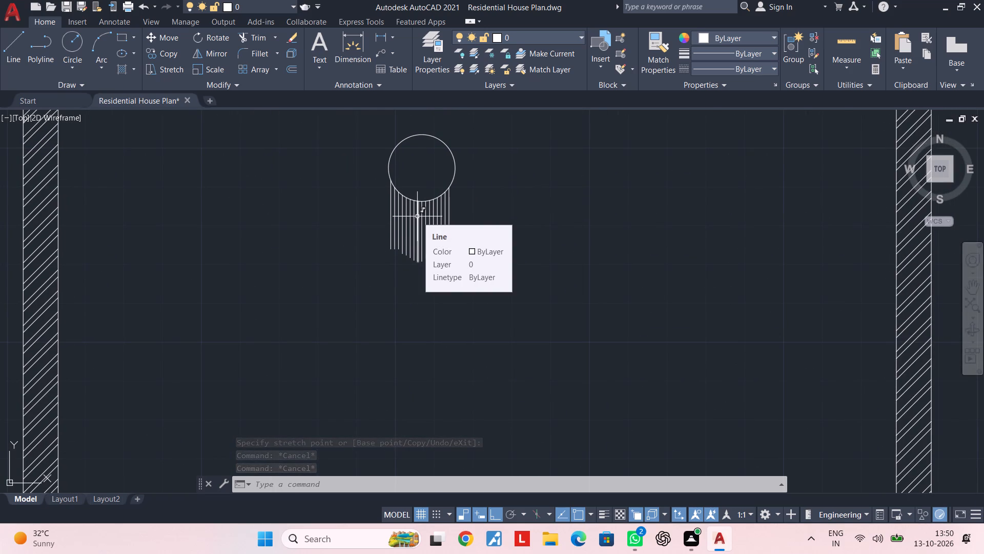
{"action": "middle_click_drag", "start_coordinate": [421, 238], "coordinate": [422, 196]}
{"action": "key", "text": "Escape"}
{"action": "key", "text": "Escape"}
{"action": "middle_click_drag", "start_coordinate": [442, 239], "coordinate": [437, 202]}
{"action": "scroll", "coordinate": [425, 227], "scroll_direction": "down", "scroll_amount": 2}
{"action": "middle_click_drag", "start_coordinate": [427, 229], "coordinate": [411, 243]}
{"action": "key", "text": "Escape"}
{"action": "key", "text": "Escape"}
{"action": "key", "text": "Escape"}
{"action": "key", "text": "Escape"}
{"action": "key", "text": "Escape"}
{"action": "key", "text": "Escape"}
{"action": "key", "text": "Escape"}
{"action": "middle_click_drag", "start_coordinate": [378, 273], "coordinate": [377, 245]}
{"action": "key", "text": "Escape"}
{"action": "key", "text": "Escape"}
{"action": "key", "text": "Escape"}
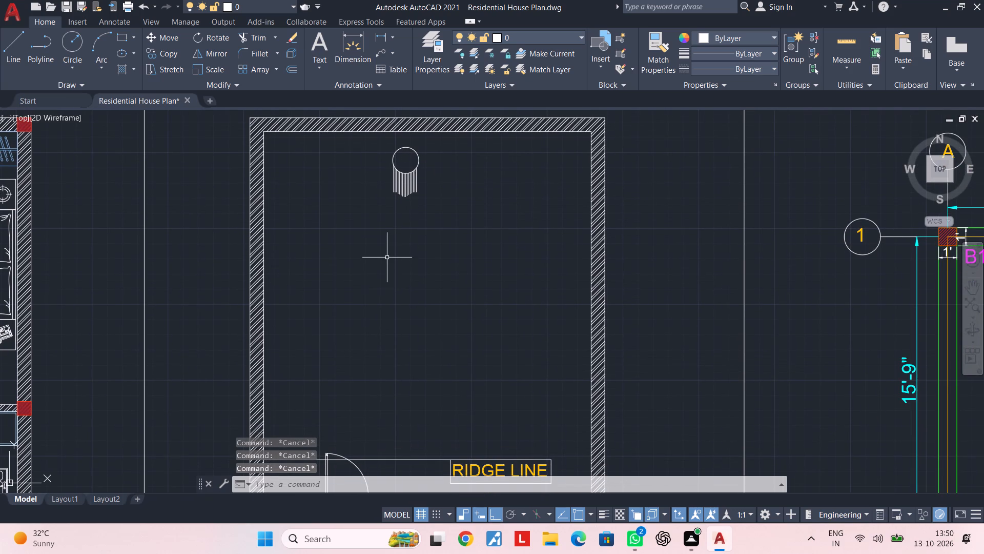
{"action": "key", "text": "l"}
{"action": "key", "text": "space"}
{"action": "left_click", "coordinate": [497, 511]}
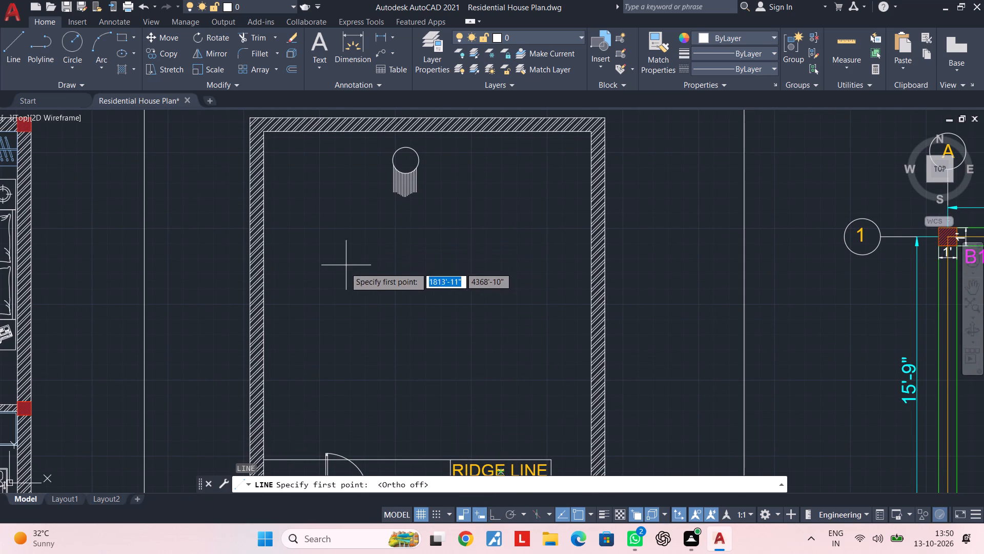
{"action": "left_click", "coordinate": [334, 310]}
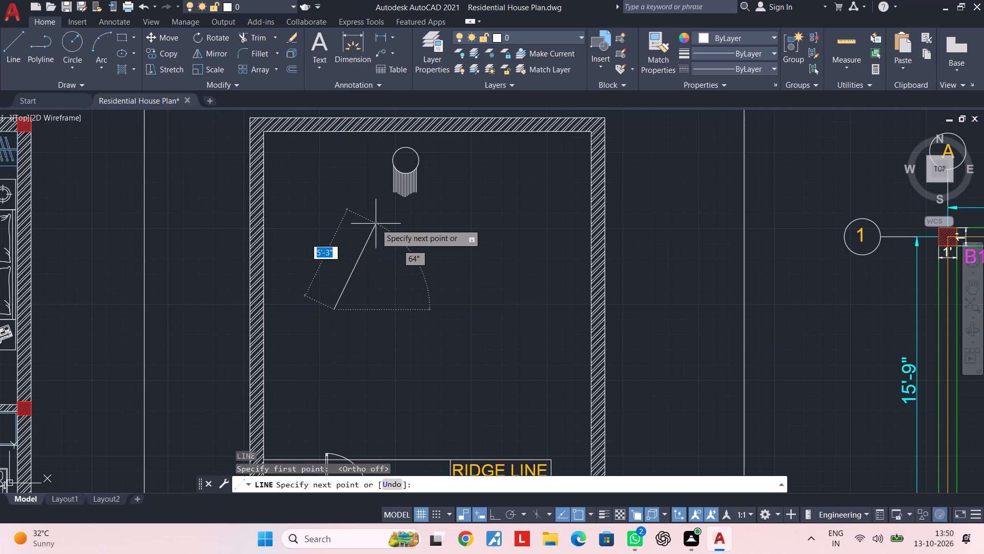
{"action": "key", "text": "Escape"}
{"action": "key", "text": "space"}
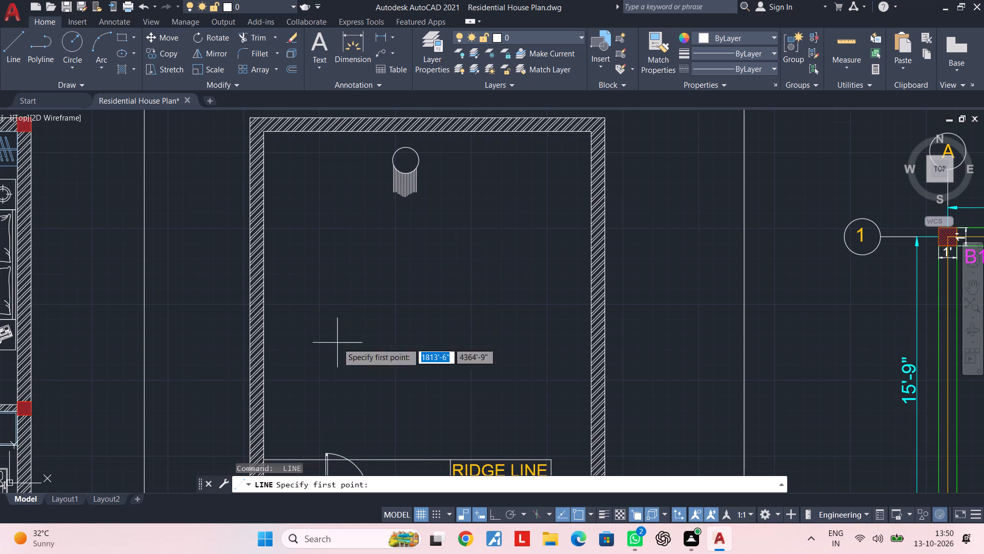
{"action": "left_click", "coordinate": [309, 370]}
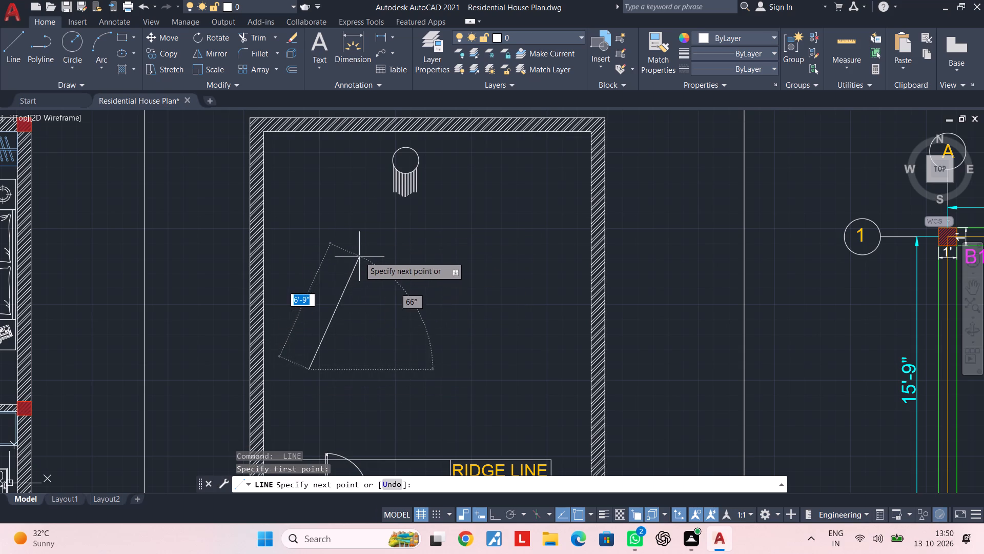
{"action": "left_click", "coordinate": [374, 240]}
{"action": "key", "text": "Escape"}
{"action": "key", "text": "Escape"}
Draw a short line sloping back down to the left from the upper end of the slanted line, as an arrowhead barb.
{"action": "middle_click_drag", "start_coordinate": [372, 272], "coordinate": [373, 270]}
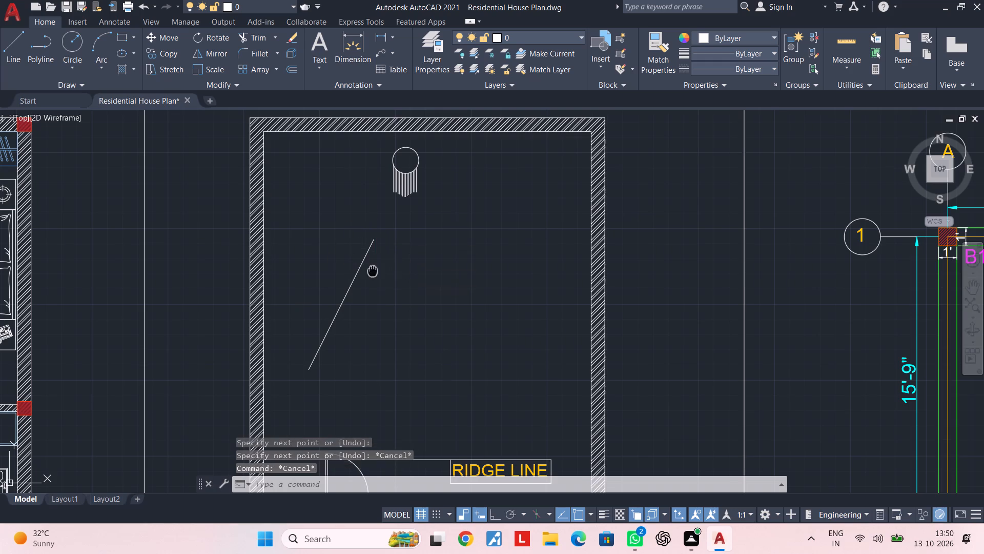
{"action": "middle_click_drag", "start_coordinate": [373, 270], "coordinate": [372, 246]}
{"action": "type", "text": "L"}
{"action": "key", "text": "space"}
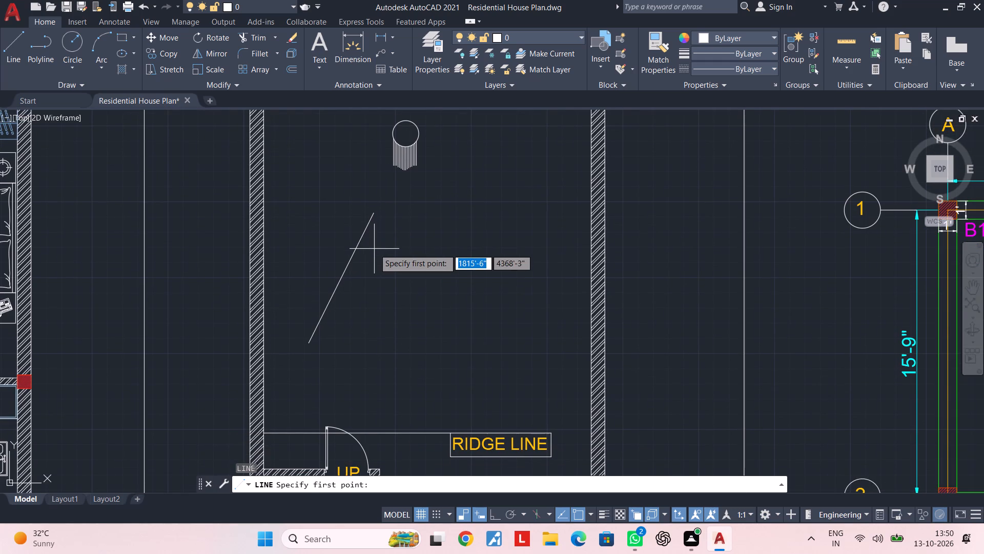
{"action": "scroll", "coordinate": [375, 225], "scroll_direction": "up", "scroll_amount": 1}
{"action": "left_click", "coordinate": [370, 208]}
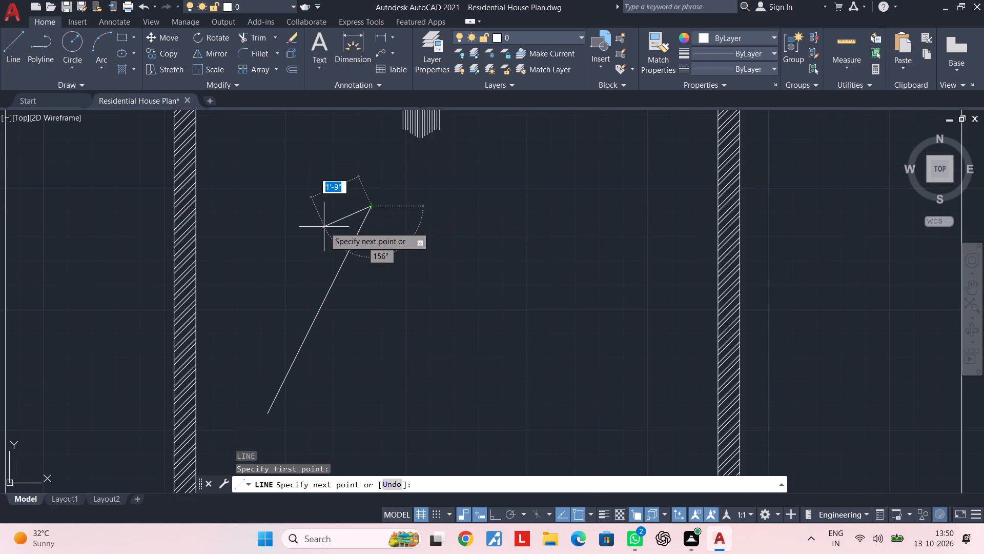
{"action": "left_click", "coordinate": [329, 227]}
{"action": "key", "text": "Escape"}
{"action": "key", "text": "Escape"}
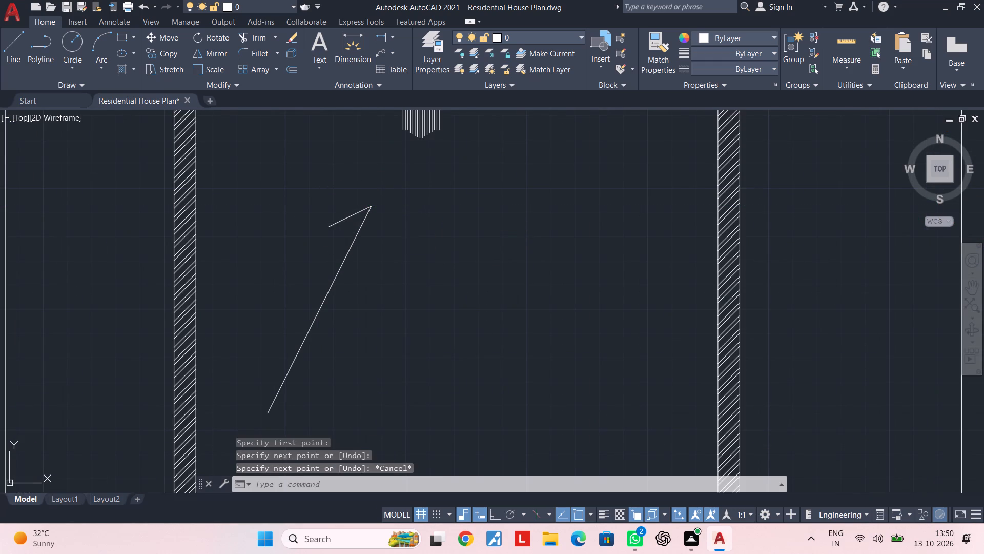
Mirror the short barb about the slanted line, keeping the original, to complete the arrowhead.
{"action": "left_click", "coordinate": [343, 224]}
{"action": "left_click", "coordinate": [316, 194]}
{"action": "type", "text": "MI"}
{"action": "key", "text": "space"}
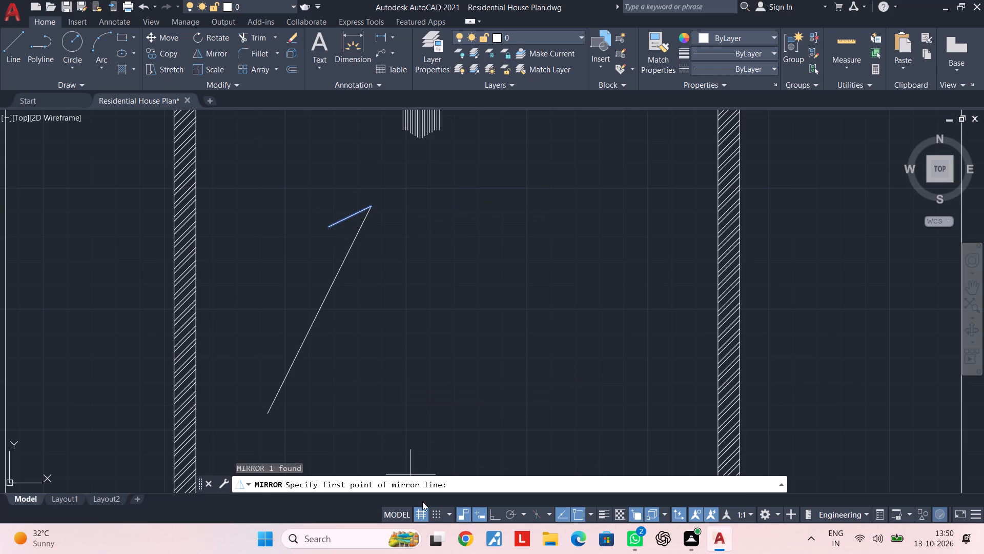
{"action": "left_click", "coordinate": [498, 511]}
{"action": "scroll", "coordinate": [378, 214], "scroll_direction": "up", "scroll_amount": 1}
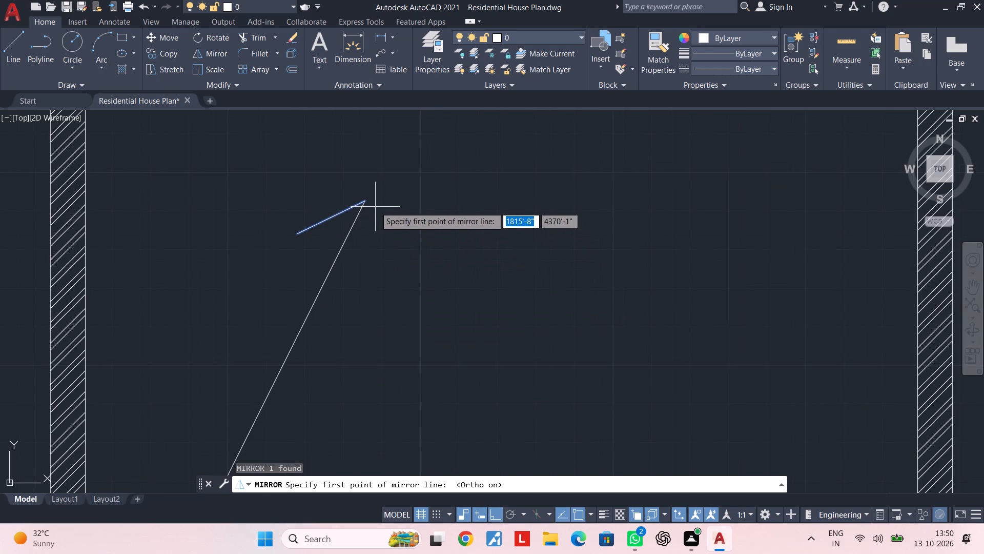
{"action": "left_click", "coordinate": [366, 202]}
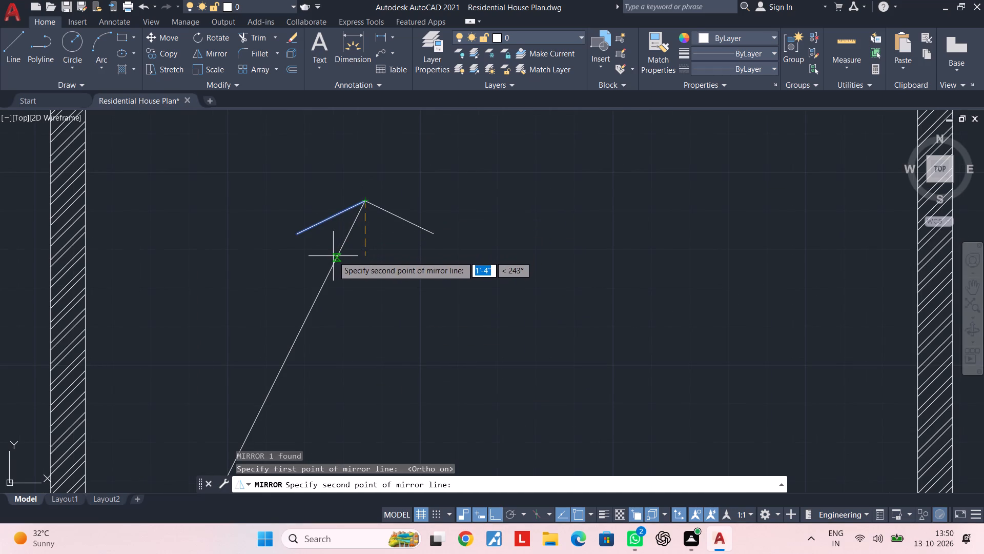
{"action": "left_click", "coordinate": [332, 265]}
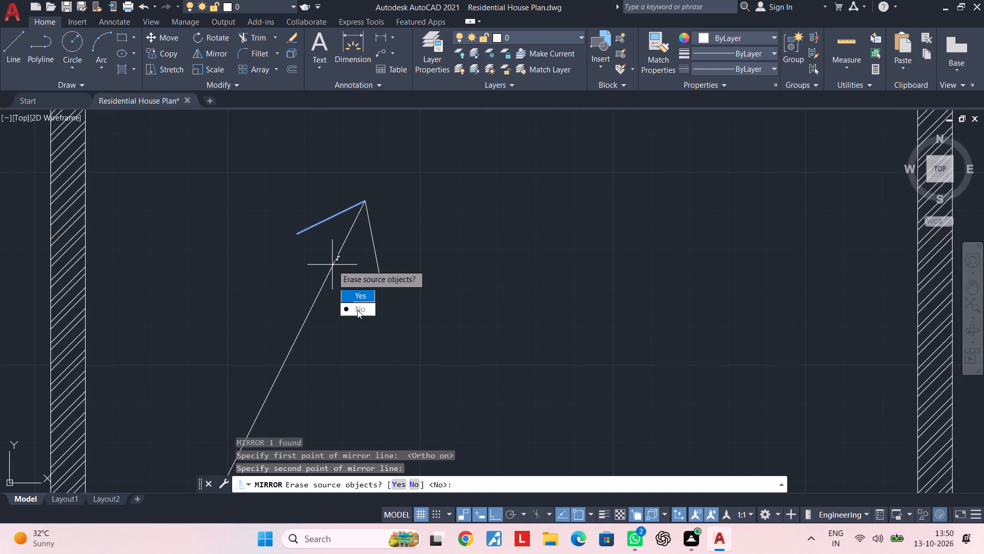
{"action": "left_click_drag", "start_coordinate": [357, 310], "coordinate": [332, 265]}
{"action": "key", "text": "Escape"}
{"action": "middle_click_drag", "start_coordinate": [356, 251], "coordinate": [359, 245]}
{"action": "key", "text": "Escape"}
Join the two barb lines of the arrowhead into a single object.
{"action": "left_click", "coordinate": [375, 234]}
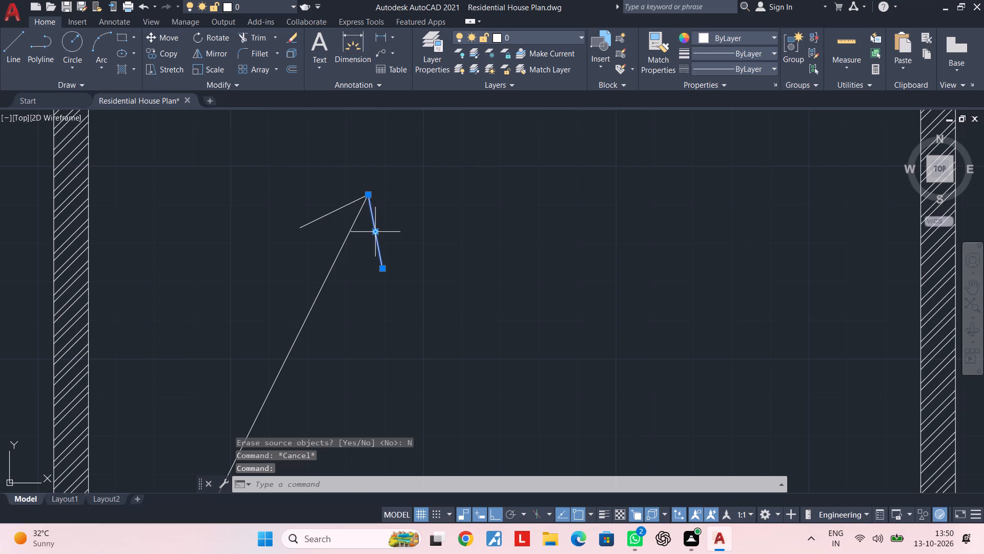
{"action": "left_click", "coordinate": [331, 218]}
{"action": "left_click", "coordinate": [303, 182]}
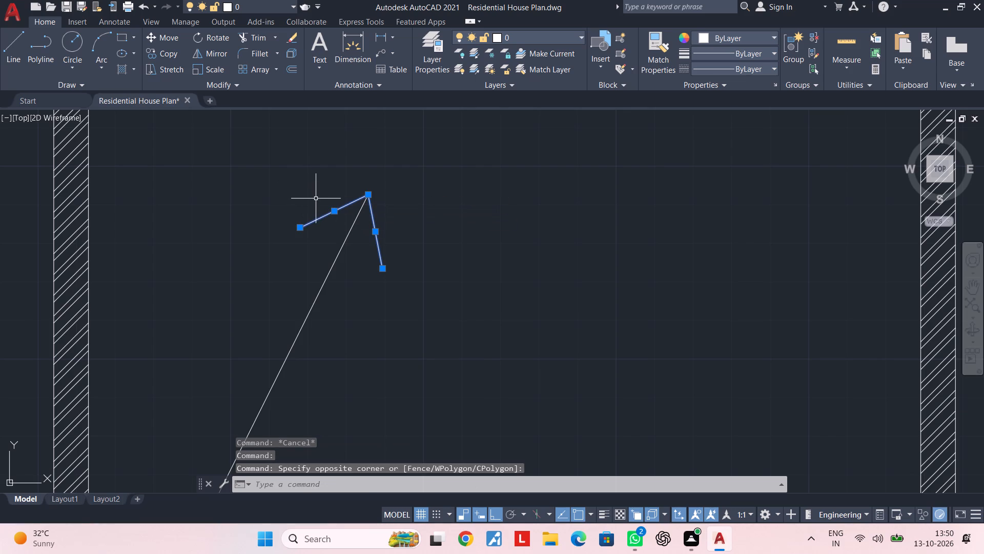
{"action": "type", "text": "J"}
{"action": "key", "text": "space"}
With Ortho off, copy the arrowhead from its tip to a point about 1'-8" down the slanted line.
{"action": "left_click", "coordinate": [323, 216]}
{"action": "type", "text": "CO"}
{"action": "key", "text": "space"}
{"action": "left_click", "coordinate": [366, 196]}
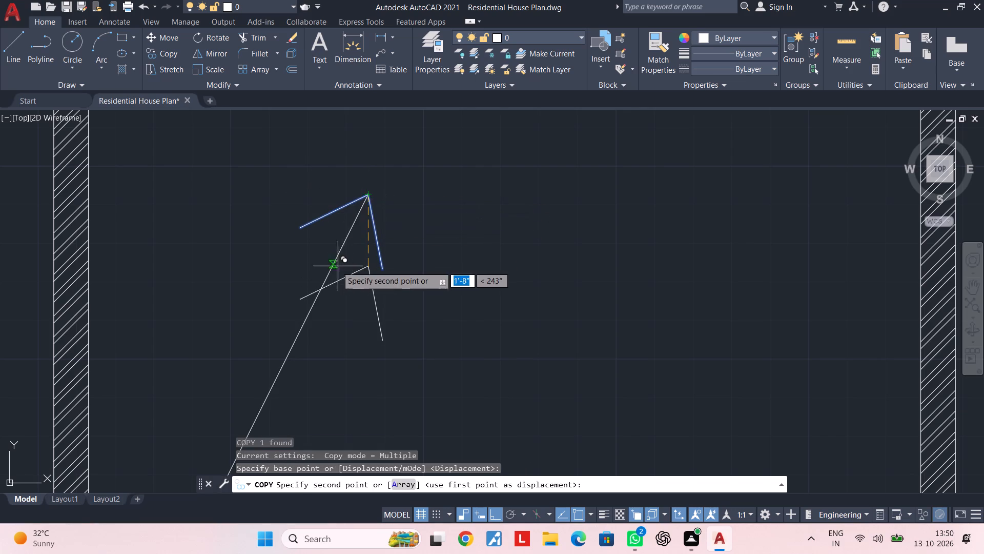
{"action": "scroll", "coordinate": [330, 263], "scroll_direction": "down", "scroll_amount": 1}
{"action": "middle_click_drag", "start_coordinate": [327, 260], "coordinate": [342, 191]}
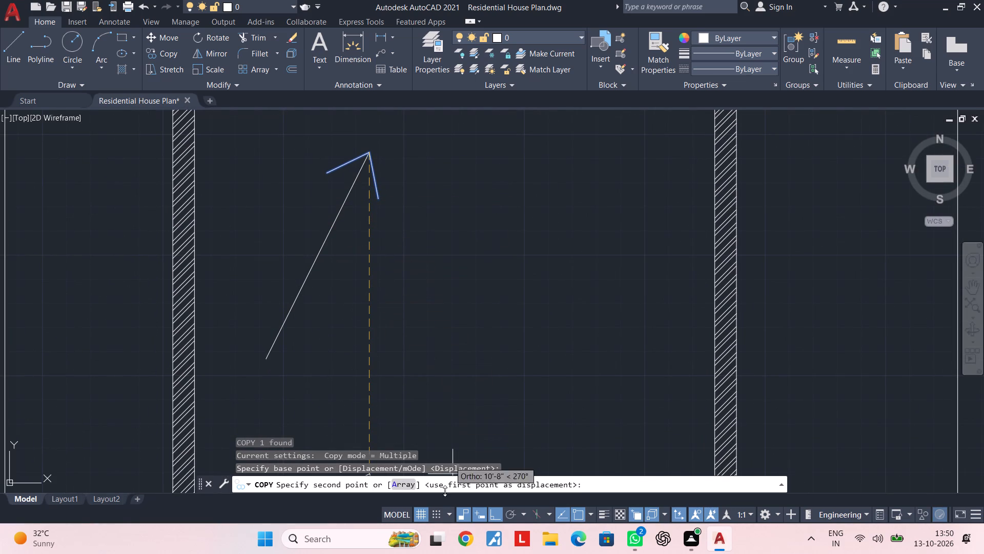
{"action": "left_click", "coordinate": [493, 514]}
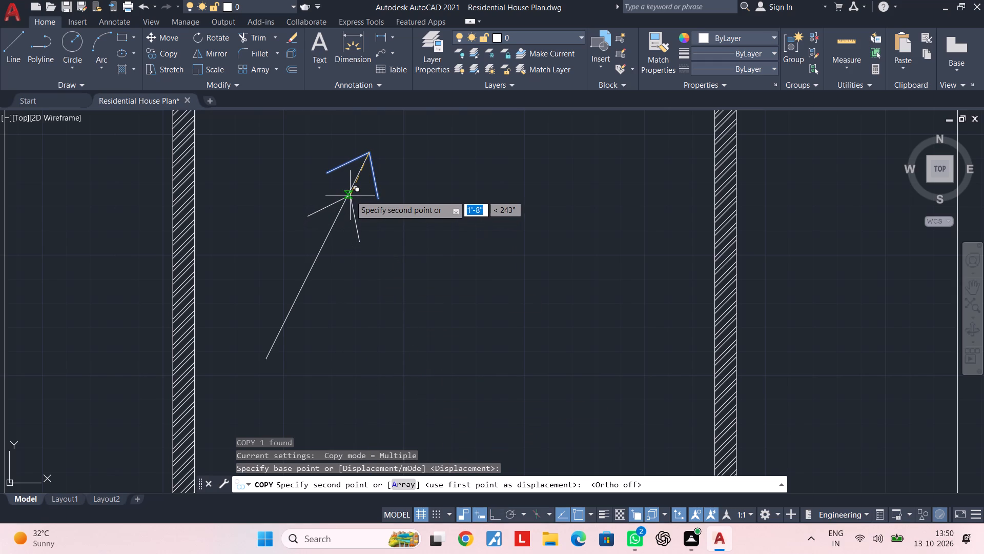
{"action": "scroll", "coordinate": [347, 195], "scroll_direction": "up", "scroll_amount": 3}
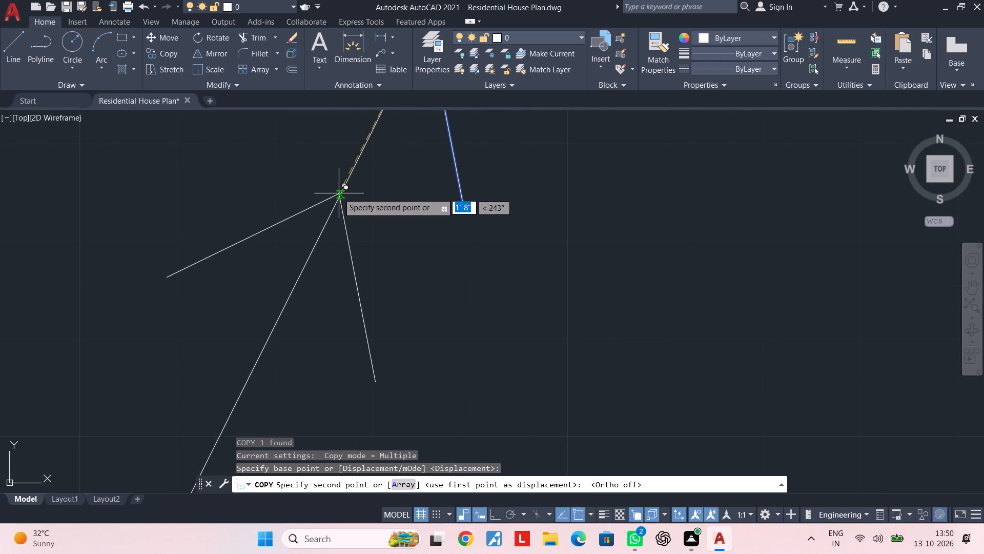
{"action": "left_click", "coordinate": [340, 196]}
Place three more arrowhead copies down the slanted line, the second about 5'-2" from the tip and the last at the lower end.
{"action": "scroll", "coordinate": [331, 236], "scroll_direction": "down", "scroll_amount": 2}
{"action": "middle_click_drag", "start_coordinate": [331, 236], "coordinate": [352, 193]}
{"action": "left_click", "coordinate": [491, 516]}
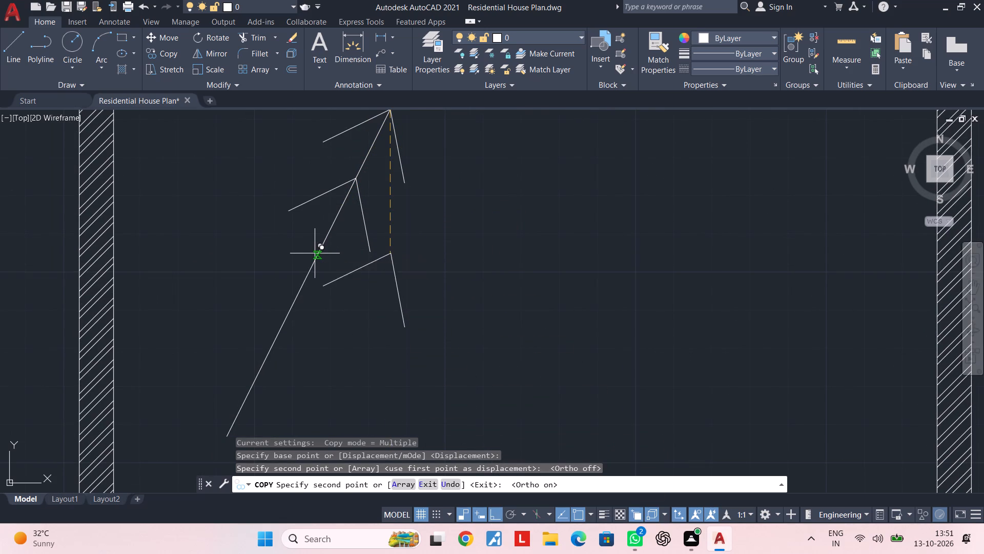
{"action": "left_click", "coordinate": [315, 253]}
{"action": "middle_click_drag", "start_coordinate": [305, 291], "coordinate": [363, 188]}
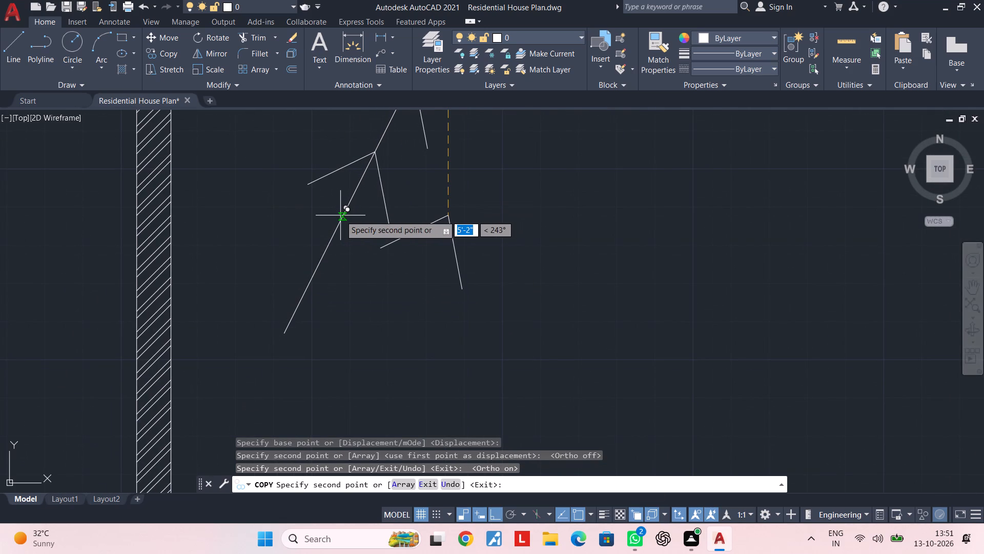
{"action": "left_click", "coordinate": [340, 215]}
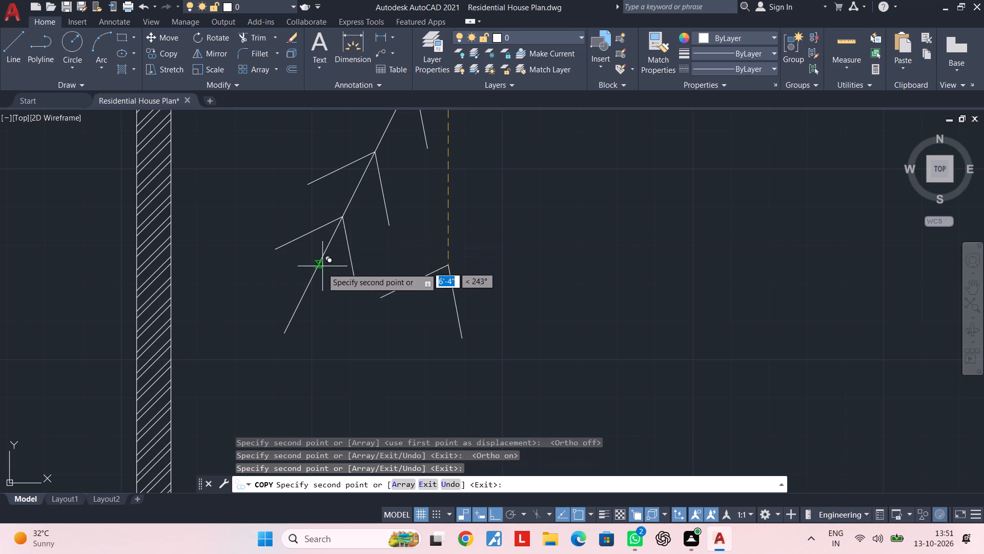
{"action": "scroll", "coordinate": [313, 279], "scroll_direction": "down", "scroll_amount": 3}
{"action": "middle_click_drag", "start_coordinate": [314, 278], "coordinate": [361, 233]}
{"action": "scroll", "coordinate": [356, 245], "scroll_direction": "up", "scroll_amount": 2}
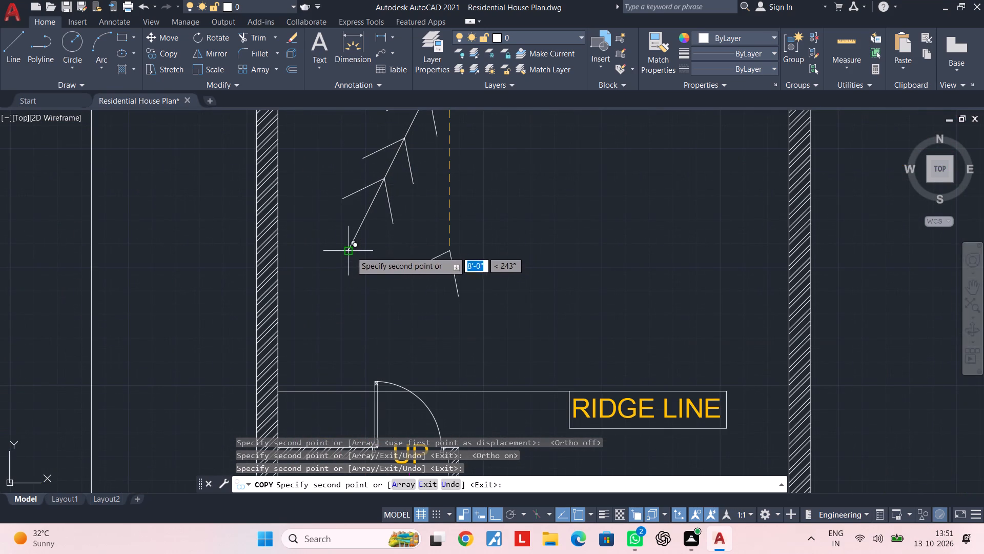
{"action": "left_click", "coordinate": [351, 251]}
{"action": "scroll", "coordinate": [450, 228], "scroll_direction": "down", "scroll_amount": 3}
{"action": "key", "text": "Escape"}
{"action": "middle_click_drag", "start_coordinate": [452, 228], "coordinate": [425, 233]}
{"action": "key", "text": "Escape"}
{"action": "key", "text": "Escape"}
{"action": "scroll", "coordinate": [410, 233], "scroll_direction": "up", "scroll_amount": 3}
{"action": "middle_click_drag", "start_coordinate": [410, 228], "coordinate": [395, 251]}
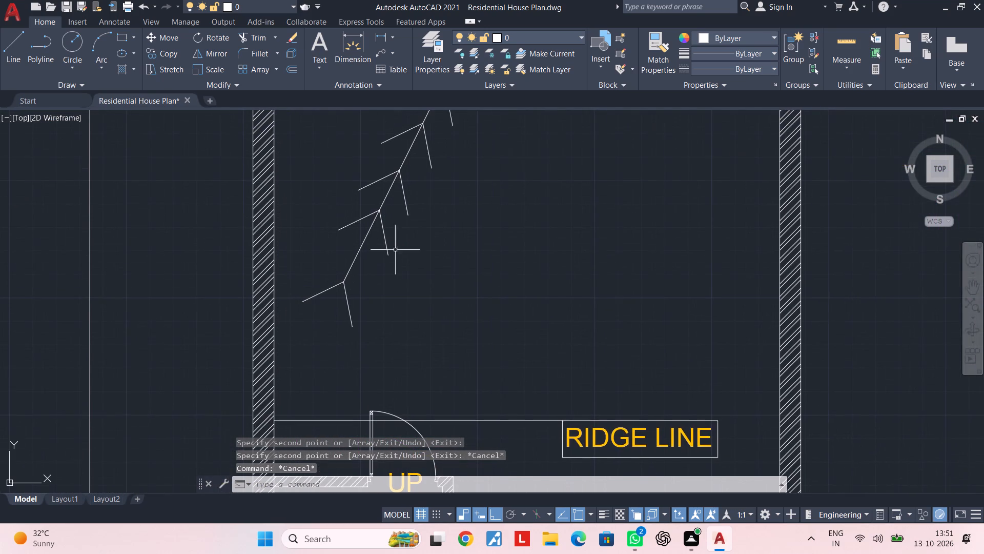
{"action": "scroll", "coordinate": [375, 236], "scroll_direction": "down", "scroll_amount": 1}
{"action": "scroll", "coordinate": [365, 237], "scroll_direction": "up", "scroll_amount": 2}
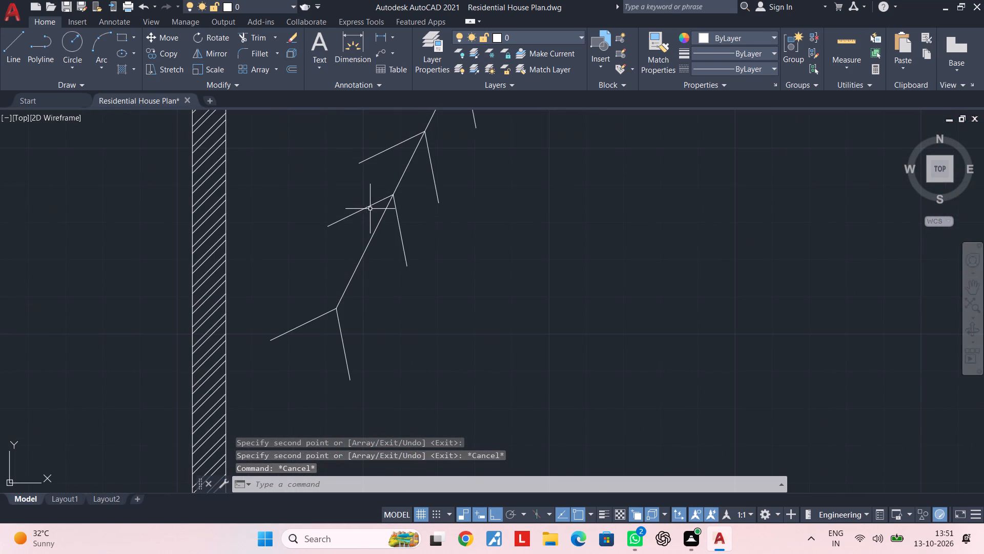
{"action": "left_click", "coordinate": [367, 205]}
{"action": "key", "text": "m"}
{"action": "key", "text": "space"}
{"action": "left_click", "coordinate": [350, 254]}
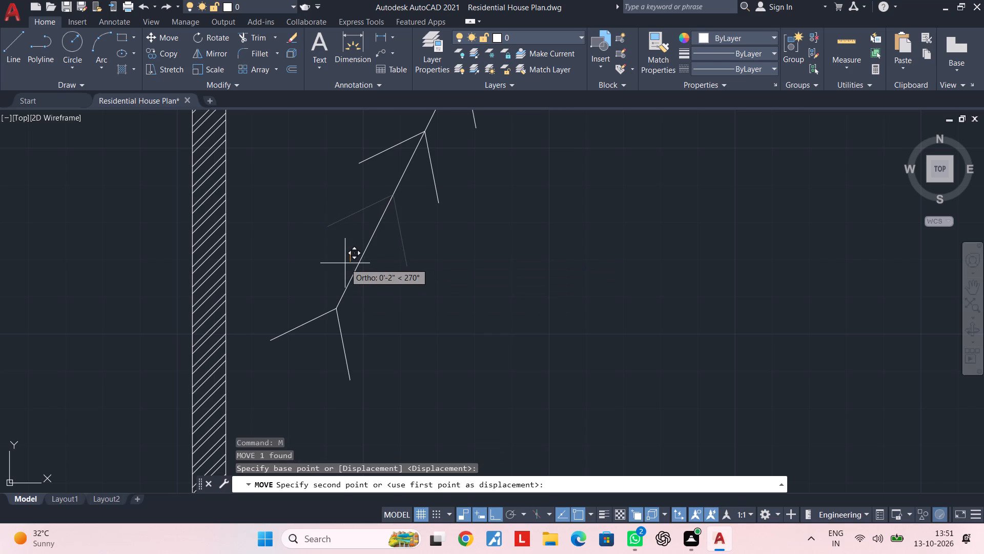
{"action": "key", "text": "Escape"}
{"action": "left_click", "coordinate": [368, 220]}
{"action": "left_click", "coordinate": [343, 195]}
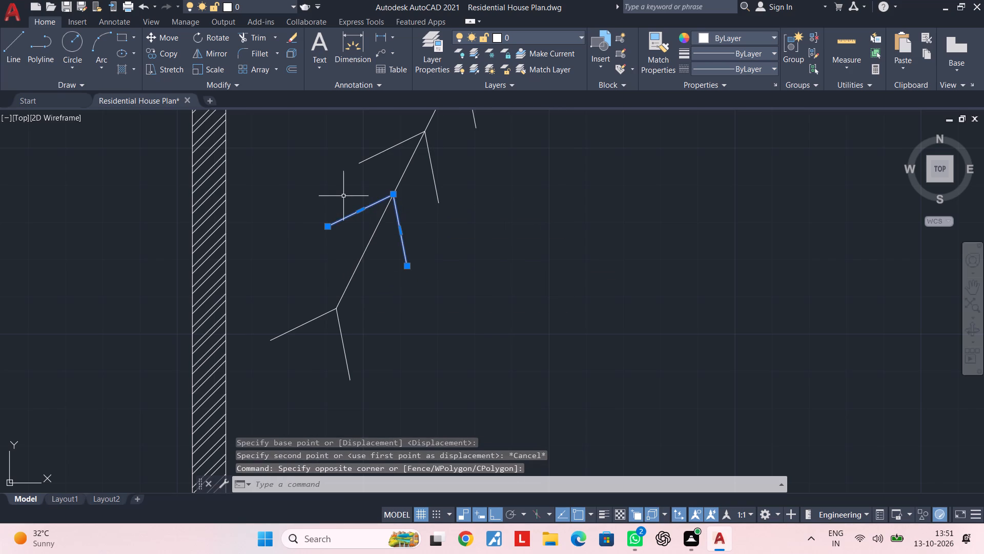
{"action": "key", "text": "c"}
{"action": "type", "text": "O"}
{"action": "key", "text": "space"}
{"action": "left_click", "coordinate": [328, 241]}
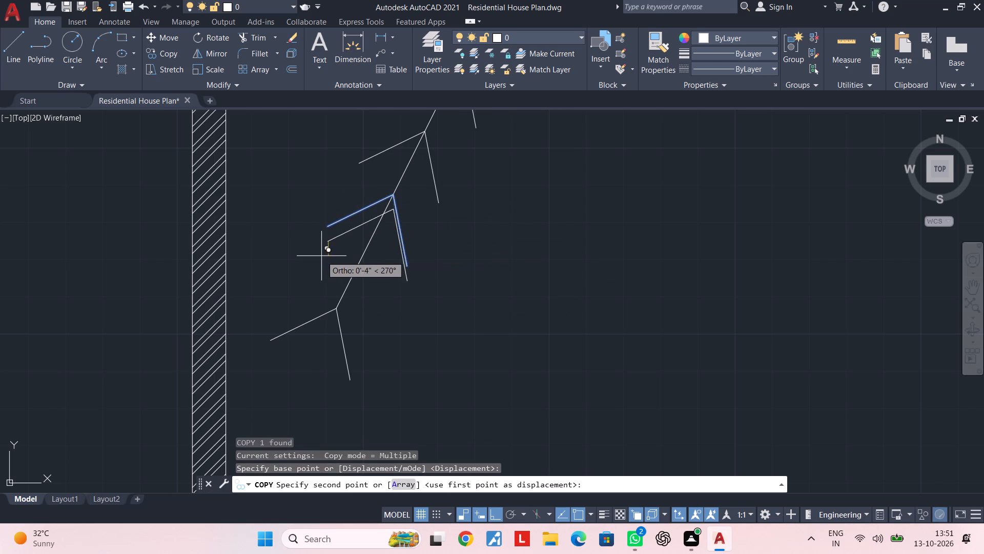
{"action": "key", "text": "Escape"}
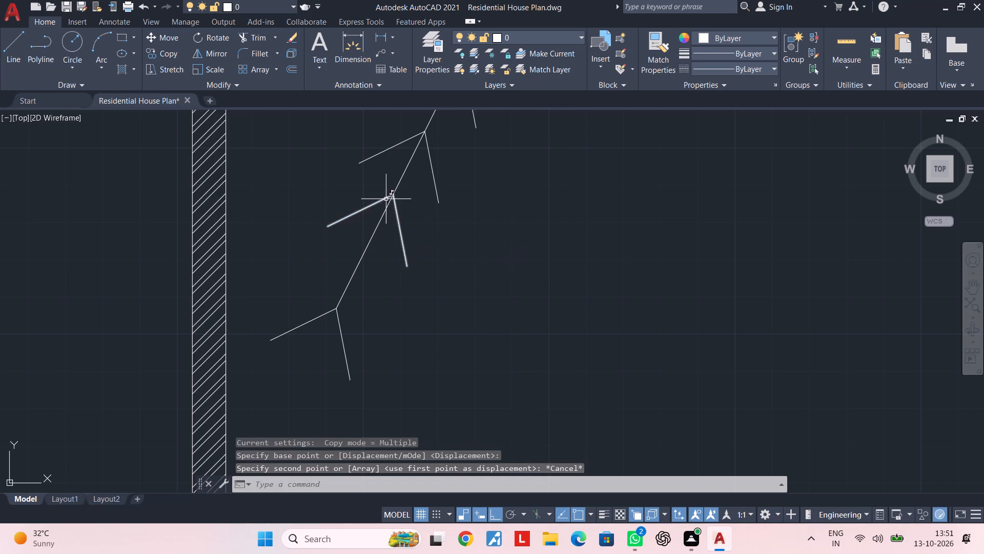
Copy the second-lowest arrowhead about 1'-0" down the slanted line and delete the one it was copied from.
{"action": "left_click_drag", "start_coordinate": [366, 188], "coordinate": [363, 199]}
{"action": "left_click", "coordinate": [342, 229]}
{"action": "type", "text": "CO"}
{"action": "key", "text": "space"}
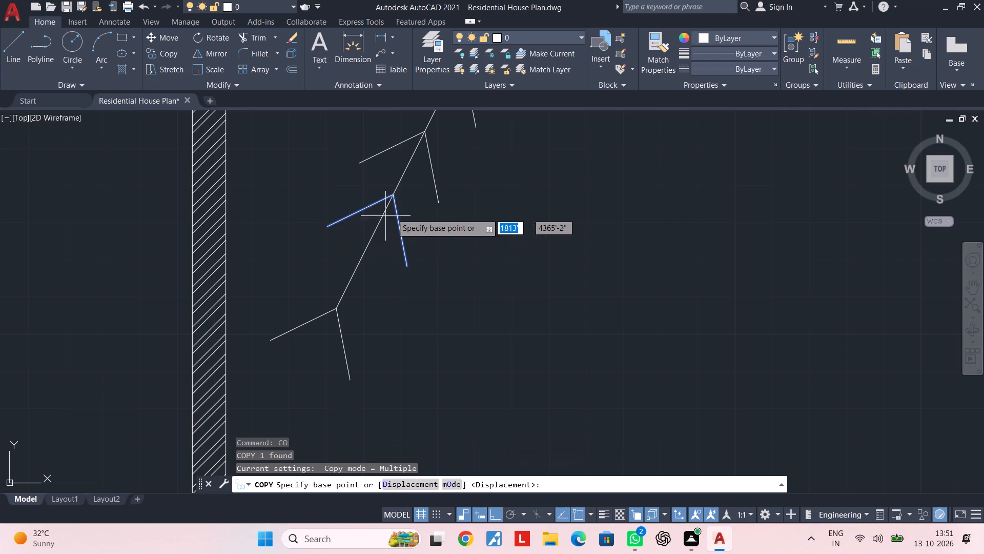
{"action": "left_click", "coordinate": [388, 195]}
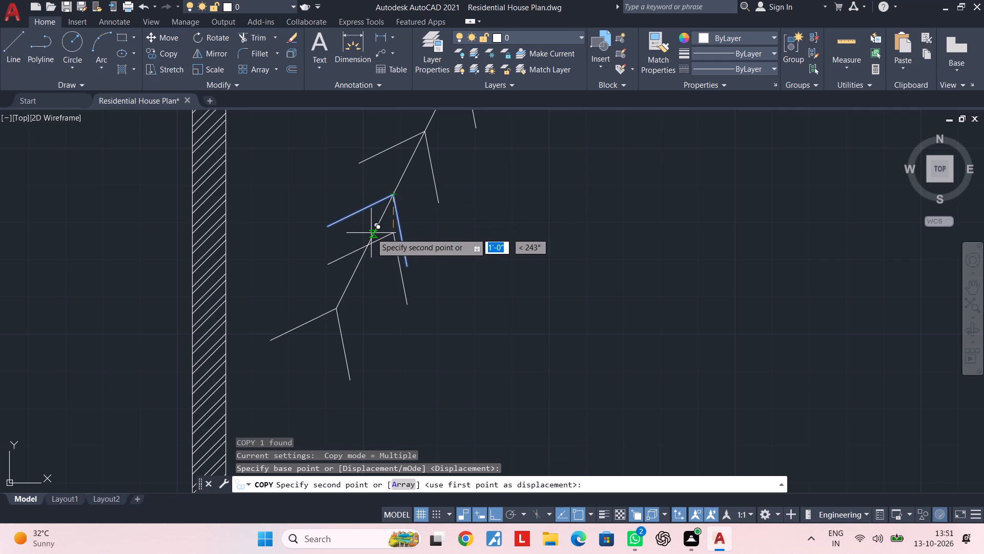
{"action": "left_click", "coordinate": [371, 233]}
{"action": "key", "text": "Escape"}
{"action": "left_click", "coordinate": [375, 205]}
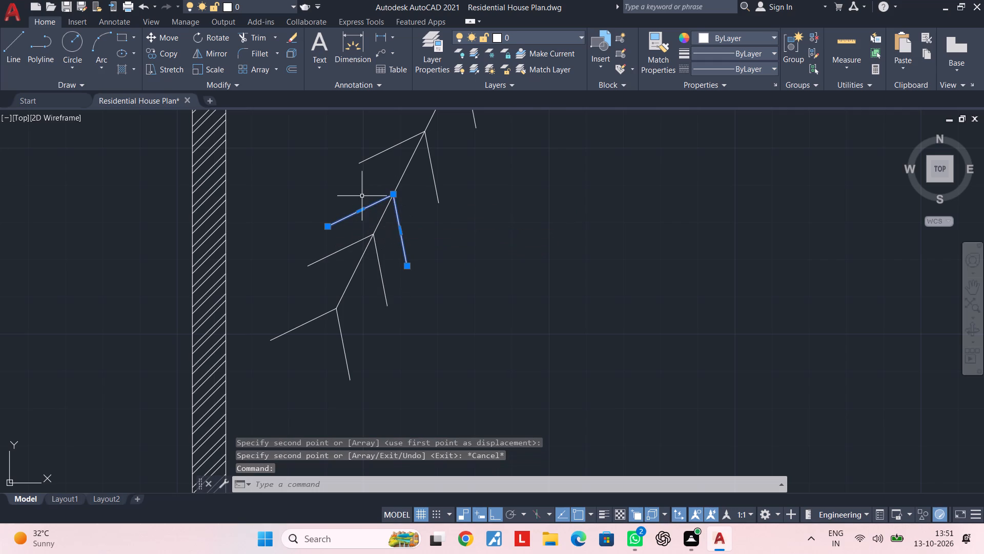
{"action": "key", "text": "Delete"}
Mirror the slanted line with all its arrowheads about a vertical line through the middle of the terrace, keeping the original.
{"action": "scroll", "coordinate": [407, 214], "scroll_direction": "down", "scroll_amount": 2}
{"action": "middle_click_drag", "start_coordinate": [409, 215], "coordinate": [324, 252]}
{"action": "key", "text": "Escape"}
{"action": "key", "text": "Escape"}
{"action": "left_click_drag", "start_coordinate": [365, 156], "coordinate": [361, 171]}
{"action": "left_click", "coordinate": [276, 324]}
{"action": "type", "text": "MI"}
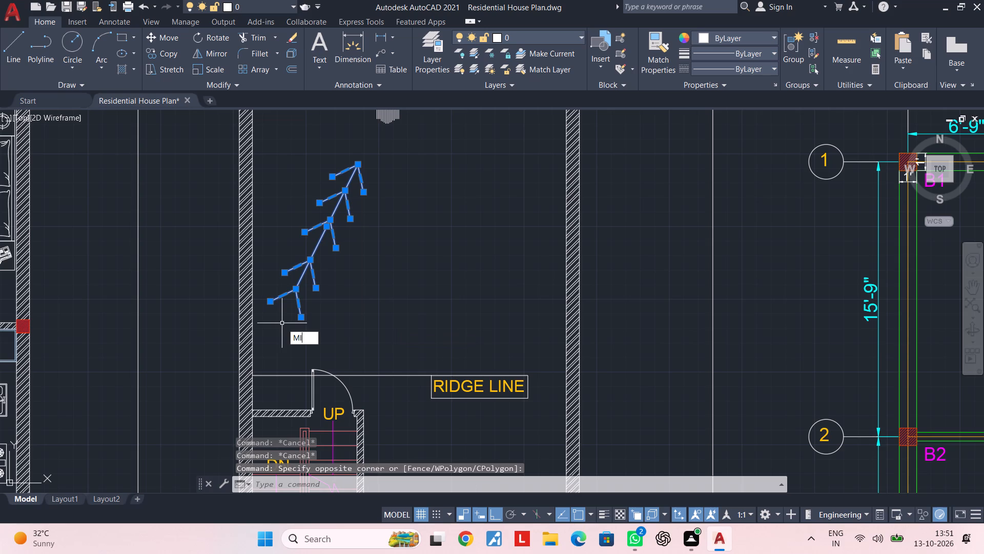
{"action": "key", "text": "space"}
{"action": "left_click", "coordinate": [389, 156]}
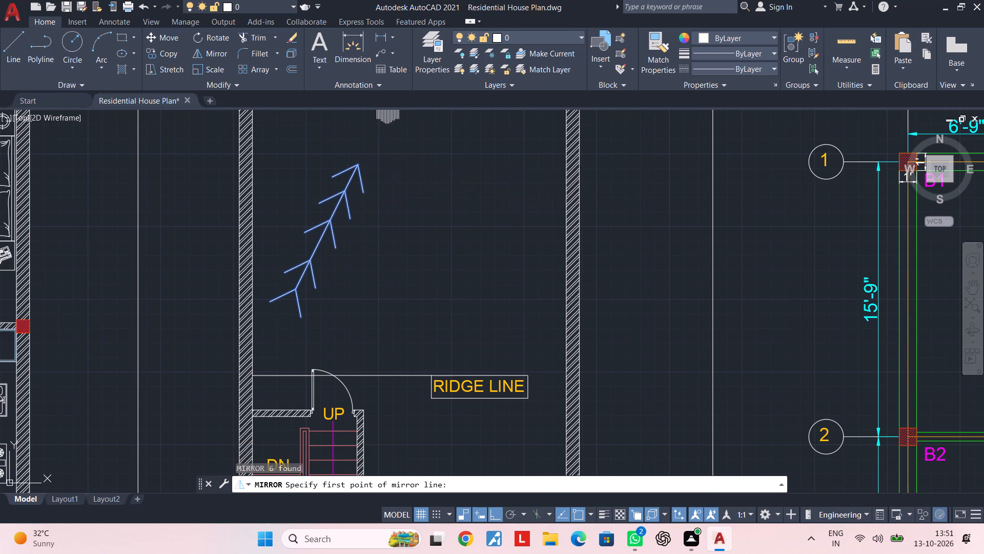
{"action": "left_click", "coordinate": [385, 268]}
{"action": "left_click_drag", "start_coordinate": [399, 313], "coordinate": [385, 268]}
{"action": "key", "text": "Escape"}
{"action": "scroll", "coordinate": [431, 266], "scroll_direction": "down", "scroll_amount": 3}
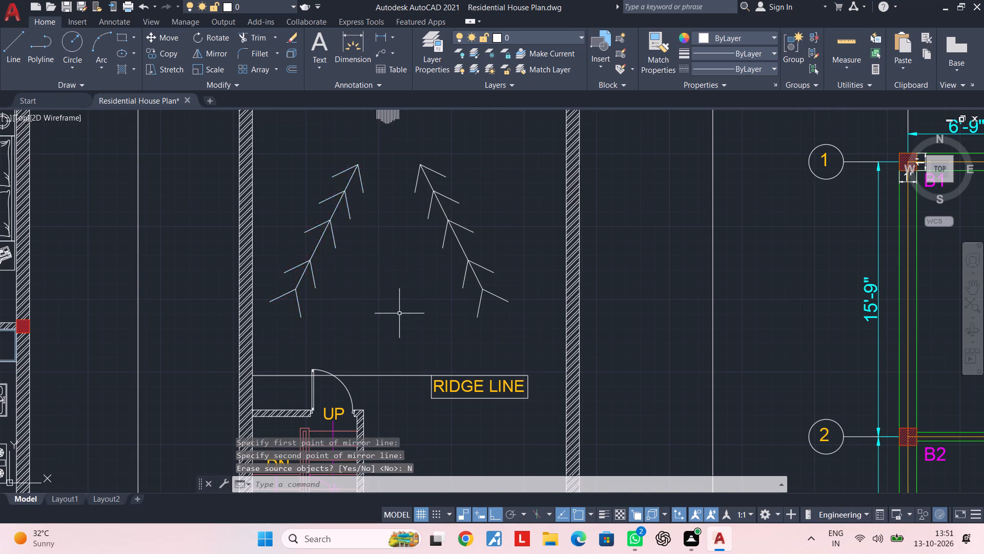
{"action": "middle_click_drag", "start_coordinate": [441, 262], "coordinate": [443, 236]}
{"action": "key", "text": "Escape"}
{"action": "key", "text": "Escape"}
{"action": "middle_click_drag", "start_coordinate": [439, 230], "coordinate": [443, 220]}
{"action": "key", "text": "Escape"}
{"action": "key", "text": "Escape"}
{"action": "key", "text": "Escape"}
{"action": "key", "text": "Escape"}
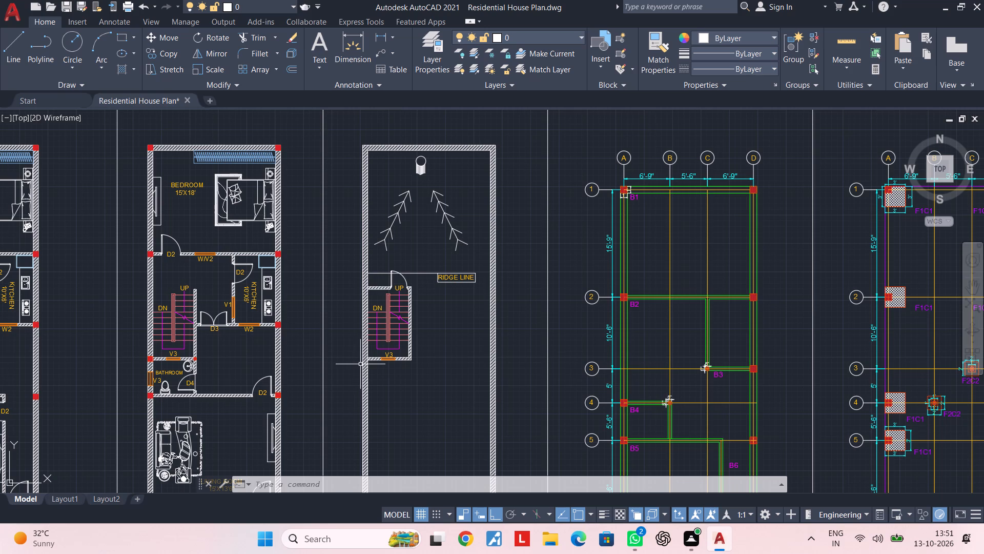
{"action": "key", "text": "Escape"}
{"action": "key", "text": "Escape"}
Mirror the circular detail at the terrace's top about a horizontal line below the stairs, keeping the original.
{"action": "scroll", "coordinate": [372, 340], "scroll_direction": "down", "scroll_amount": 1}
{"action": "scroll", "coordinate": [428, 256], "scroll_direction": "up", "scroll_amount": 3}
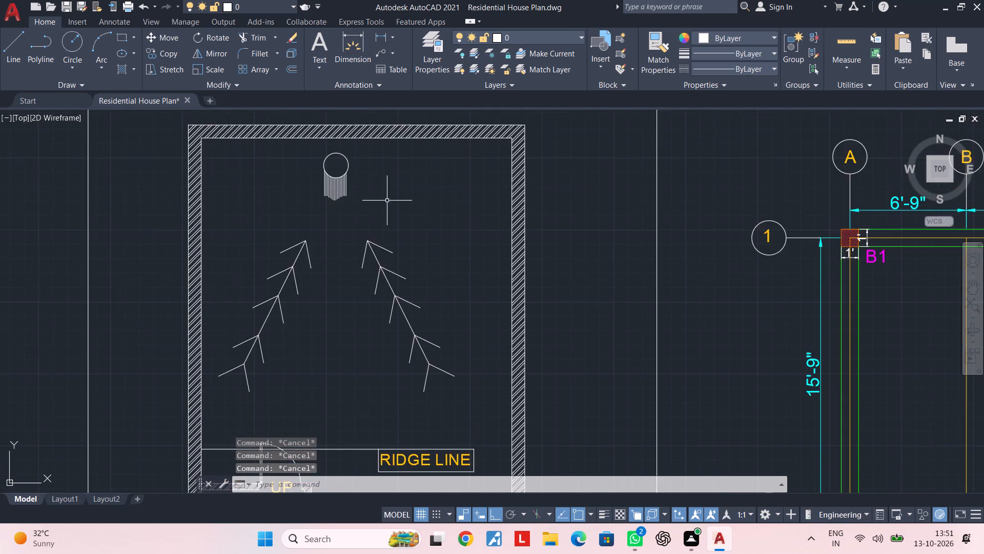
{"action": "middle_click_drag", "start_coordinate": [388, 209], "coordinate": [391, 283]}
{"action": "key", "text": "Escape"}
{"action": "key", "text": "Escape"}
{"action": "left_click", "coordinate": [380, 220]}
{"action": "left_click", "coordinate": [307, 281]}
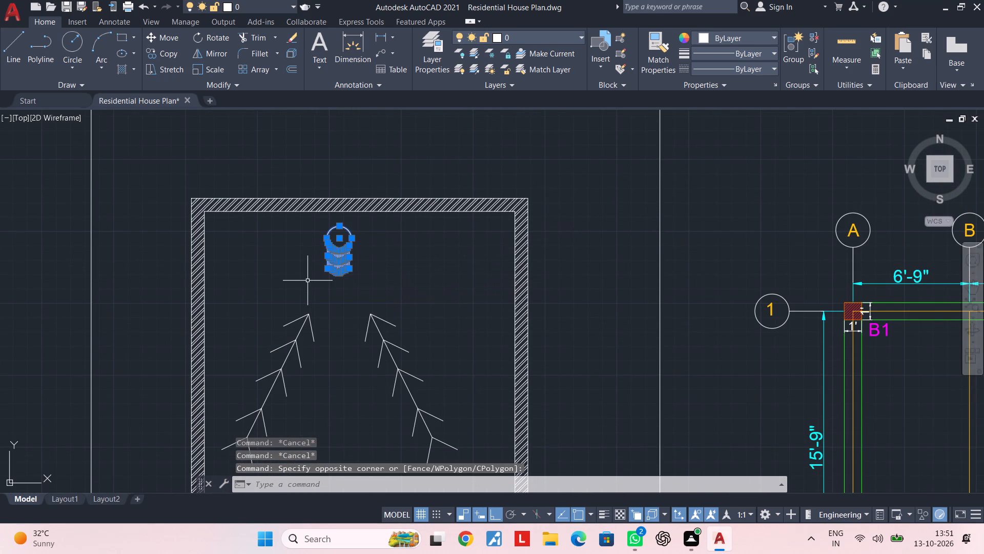
{"action": "type", "text": "MI"}
{"action": "key", "text": "space"}
{"action": "scroll", "coordinate": [320, 318], "scroll_direction": "down", "scroll_amount": 2}
{"action": "middle_click_drag", "start_coordinate": [322, 317], "coordinate": [336, 138]}
{"action": "middle_click_drag", "start_coordinate": [366, 283], "coordinate": [368, 197]}
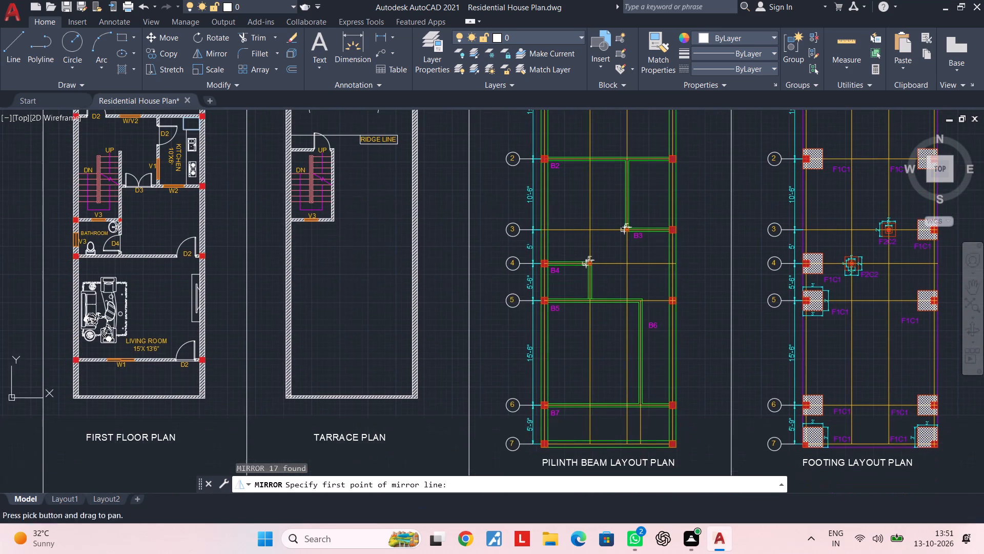
{"action": "left_click", "coordinate": [320, 281]}
{"action": "scroll", "coordinate": [359, 294], "scroll_direction": "down", "scroll_amount": 1}
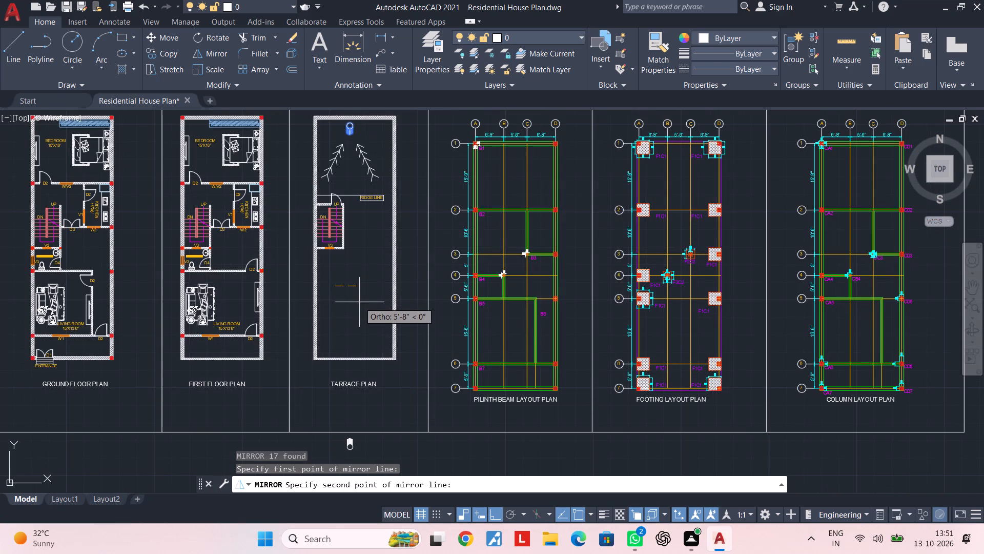
{"action": "left_click", "coordinate": [367, 302]}
{"action": "left_click_drag", "start_coordinate": [381, 349], "coordinate": [367, 302]}
{"action": "key", "text": "Escape"}
{"action": "key", "text": "Escape"}
With Ortho off, copy the mirrored circular detail from below the frame to inside the terrace's lower-left corner.
{"action": "middle_click_drag", "start_coordinate": [357, 410], "coordinate": [358, 352]}
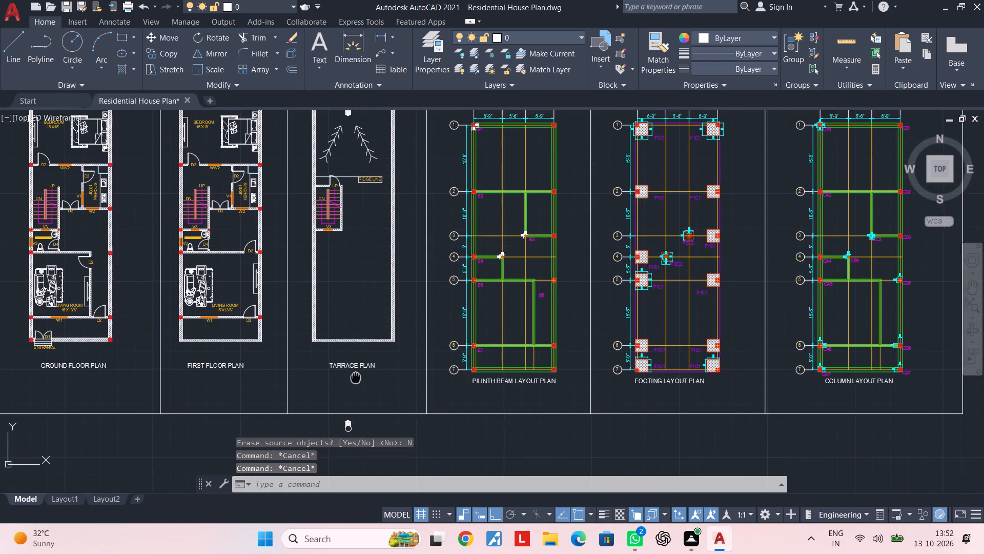
{"action": "middle_click_drag", "start_coordinate": [358, 352], "coordinate": [367, 303]}
{"action": "key", "text": "Escape"}
{"action": "scroll", "coordinate": [364, 340], "scroll_direction": "up", "scroll_amount": 3}
{"action": "left_click", "coordinate": [369, 314]}
{"action": "left_click", "coordinate": [315, 369]}
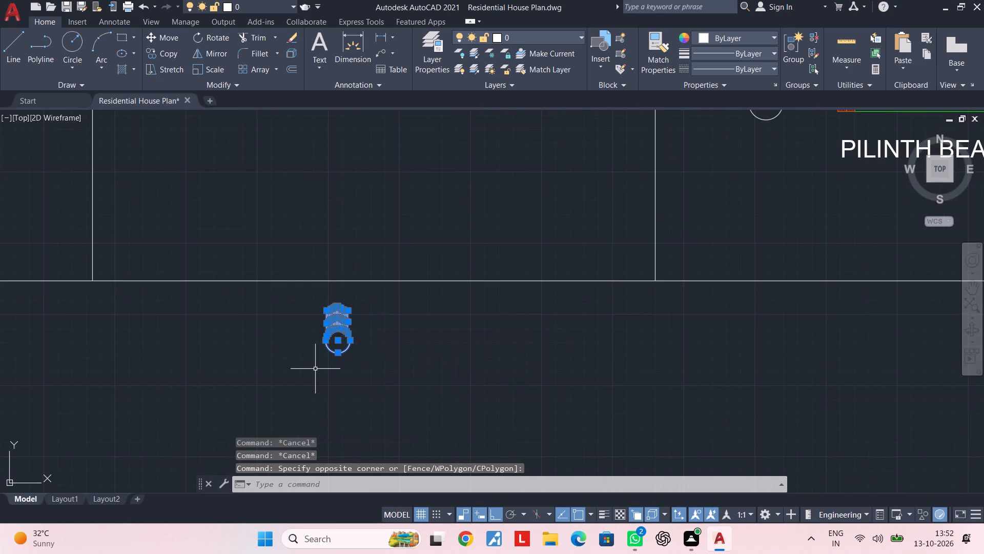
{"action": "type", "text": "CO"}
{"action": "key", "text": "space"}
{"action": "left_click", "coordinate": [350, 363]}
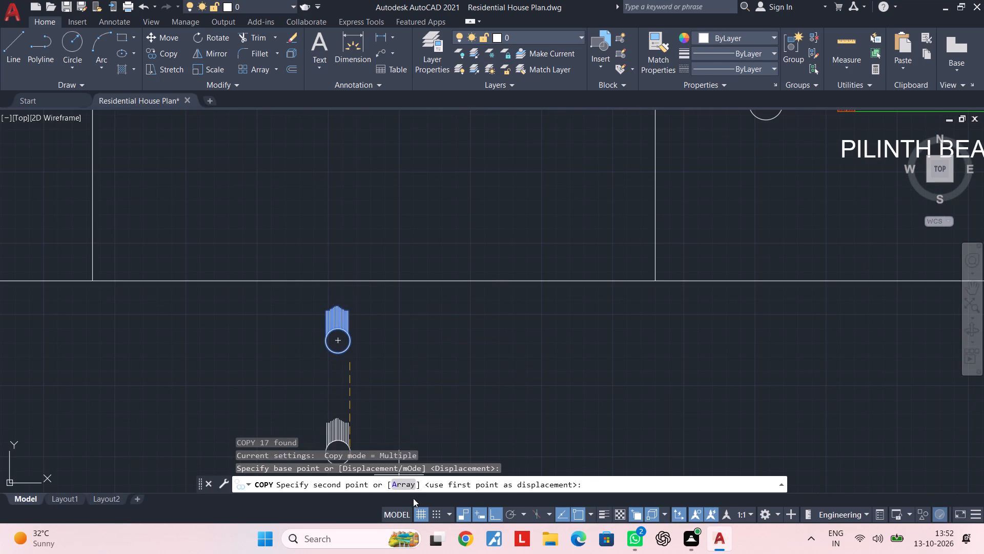
{"action": "left_click", "coordinate": [500, 511]}
{"action": "scroll", "coordinate": [289, 169], "scroll_direction": "down", "scroll_amount": 3}
{"action": "middle_click_drag", "start_coordinate": [289, 169], "coordinate": [315, 316]}
{"action": "middle_click_drag", "start_coordinate": [313, 238], "coordinate": [327, 274]}
{"action": "scroll", "coordinate": [317, 296], "scroll_direction": "up", "scroll_amount": 1}
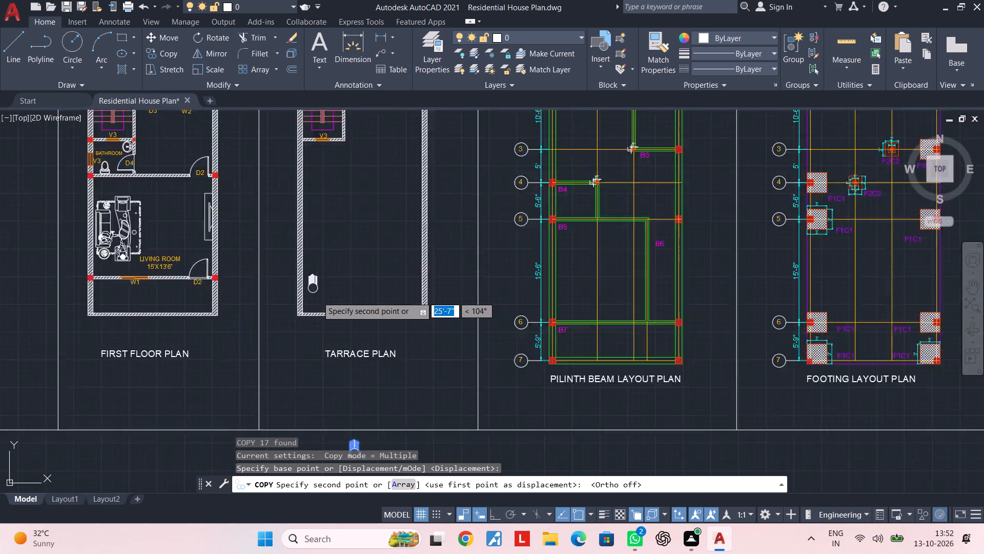
{"action": "scroll", "coordinate": [317, 296], "scroll_direction": "up", "scroll_amount": 1}
{"action": "middle_click_drag", "start_coordinate": [352, 296], "coordinate": [358, 293]}
{"action": "scroll", "coordinate": [352, 301], "scroll_direction": "up", "scroll_amount": 2}
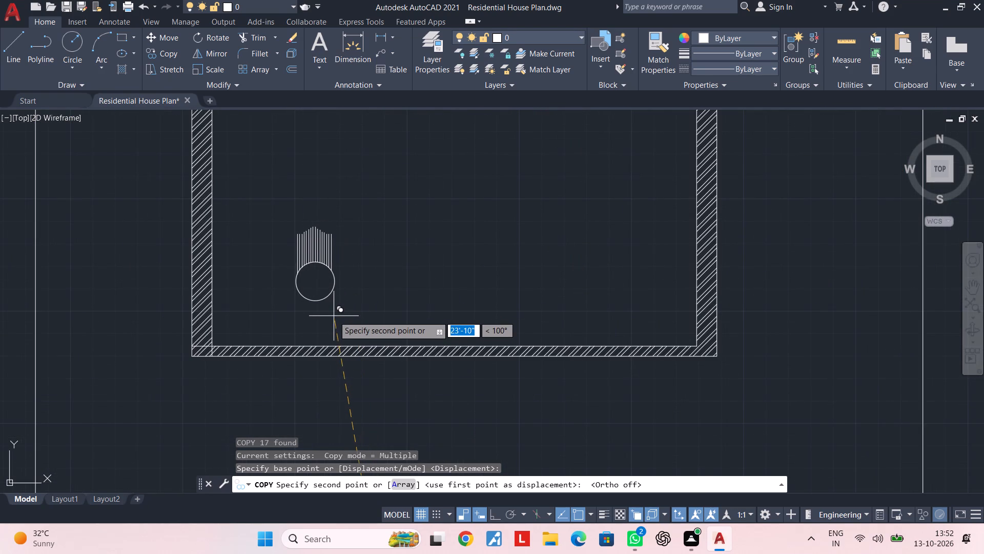
{"action": "middle_click_drag", "start_coordinate": [339, 311], "coordinate": [373, 303]}
{"action": "left_click", "coordinate": [391, 309]}
{"action": "key", "text": "Escape"}
{"action": "key", "text": "Escape"}
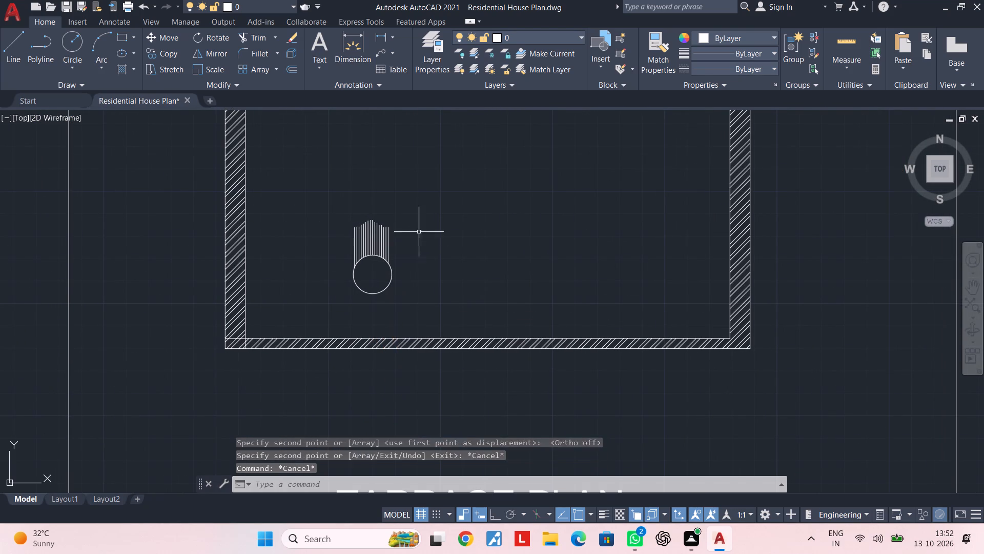
Rotate the circular detail in the terrace's lower-left corner by about 319° so its hatch lines slant up to the right.
{"action": "key", "text": "Escape"}
{"action": "left_click", "coordinate": [430, 191]}
{"action": "left_click", "coordinate": [336, 321]}
{"action": "type", "text": "RO"}
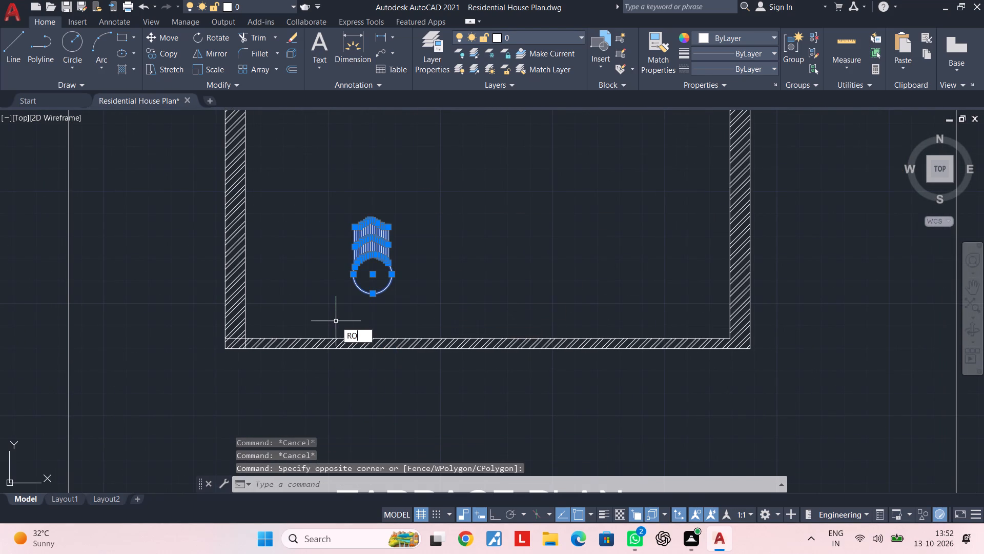
{"action": "key", "text": "space"}
{"action": "left_click", "coordinate": [443, 266]}
{"action": "left_click", "coordinate": [454, 243]}
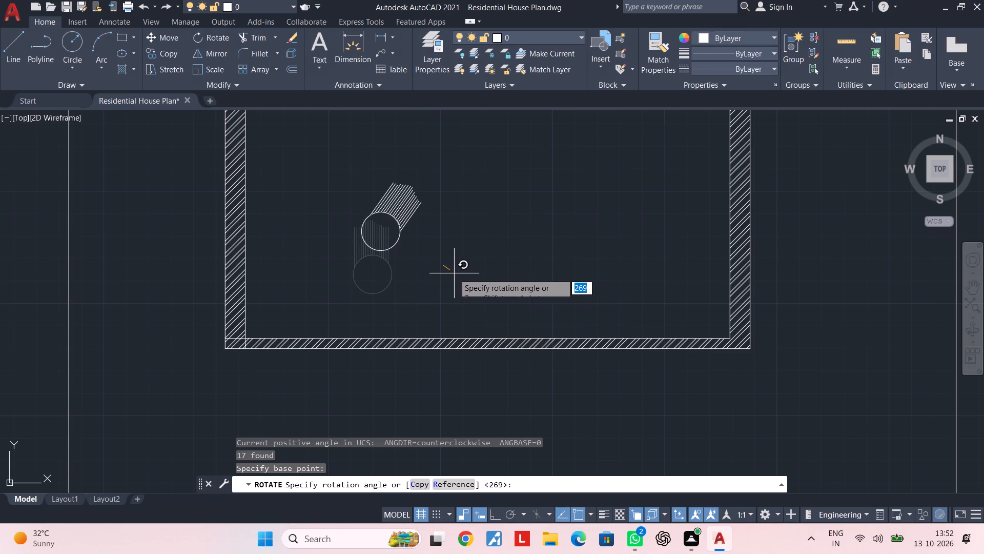
{"action": "left_click", "coordinate": [452, 273]}
{"action": "scroll", "coordinate": [455, 259], "scroll_direction": "down", "scroll_amount": 3}
{"action": "middle_click_drag", "start_coordinate": [455, 259], "coordinate": [449, 291]}
{"action": "key", "text": "Escape"}
{"action": "key", "text": "Escape"}
Delete the spare mirrored circular detail lying below the frame.
{"action": "scroll", "coordinate": [450, 289], "scroll_direction": "up", "scroll_amount": 1}
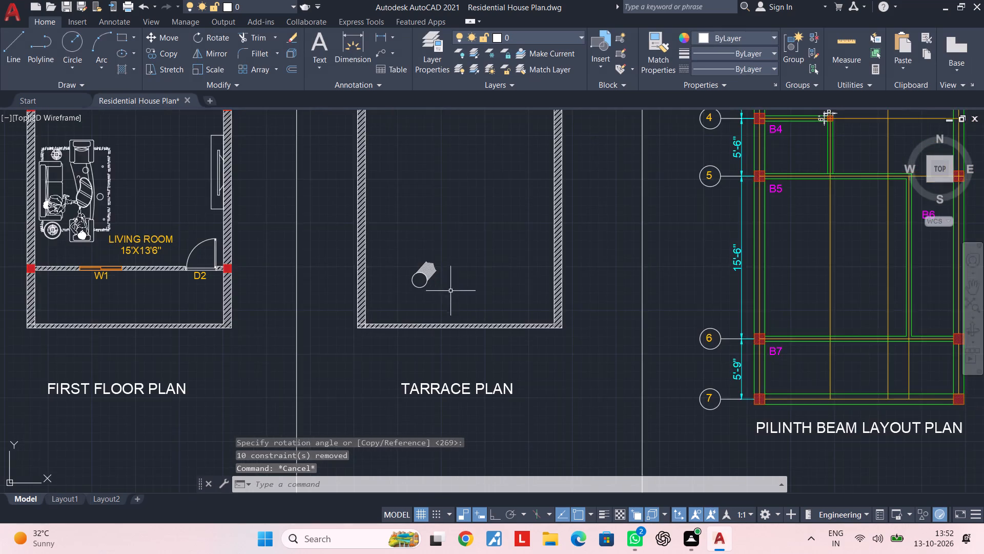
{"action": "middle_click_drag", "start_coordinate": [460, 299], "coordinate": [443, 192]}
{"action": "key", "text": "Escape"}
{"action": "scroll", "coordinate": [478, 320], "scroll_direction": "down", "scroll_amount": 1}
{"action": "middle_click_drag", "start_coordinate": [478, 316], "coordinate": [458, 245]}
{"action": "key", "text": "Escape"}
{"action": "scroll", "coordinate": [454, 337], "scroll_direction": "up", "scroll_amount": 1}
{"action": "left_click", "coordinate": [453, 299]}
{"action": "left_click", "coordinate": [372, 353]}
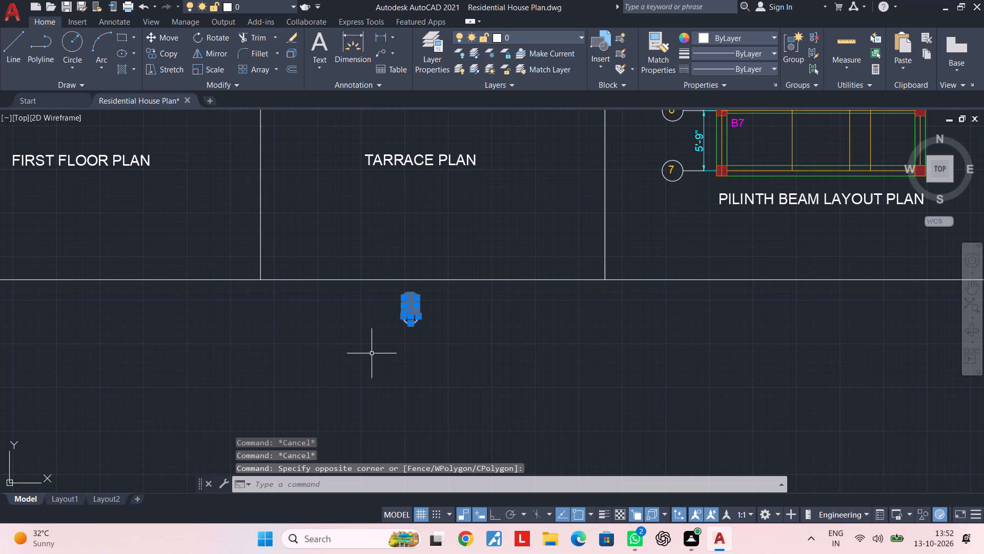
{"action": "key", "text": "Delete"}
Copy the terrace's left slope line with all its arrowheads to the empty area below the frame.
{"action": "scroll", "coordinate": [377, 317], "scroll_direction": "down", "scroll_amount": 1}
{"action": "middle_click_drag", "start_coordinate": [378, 315], "coordinate": [366, 407]}
{"action": "middle_click_drag", "start_coordinate": [360, 247], "coordinate": [365, 373]}
{"action": "scroll", "coordinate": [376, 268], "scroll_direction": "down", "scroll_amount": 1}
{"action": "middle_click_drag", "start_coordinate": [376, 269], "coordinate": [369, 337]}
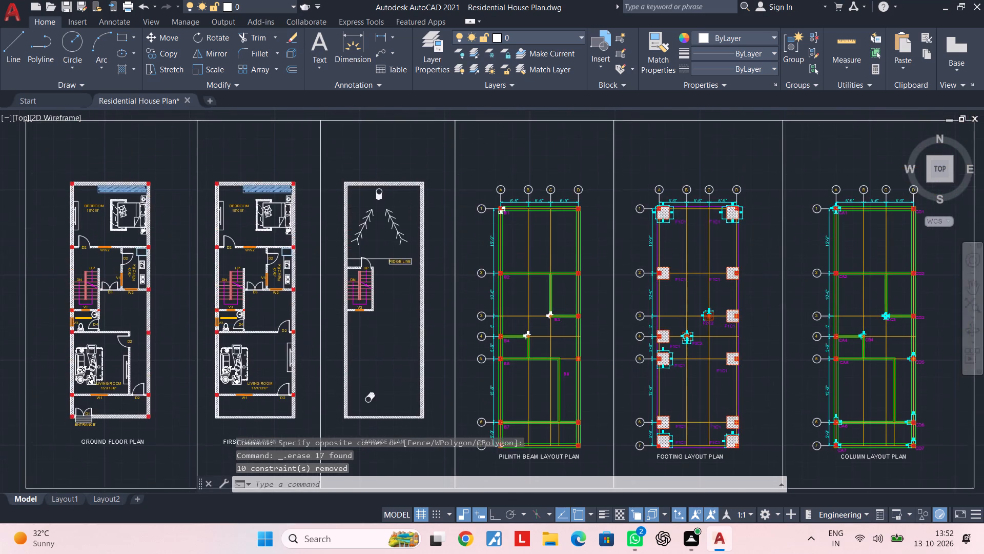
{"action": "scroll", "coordinate": [356, 210], "scroll_direction": "up", "scroll_amount": 2}
{"action": "left_click", "coordinate": [400, 194]}
{"action": "left_click", "coordinate": [344, 303]}
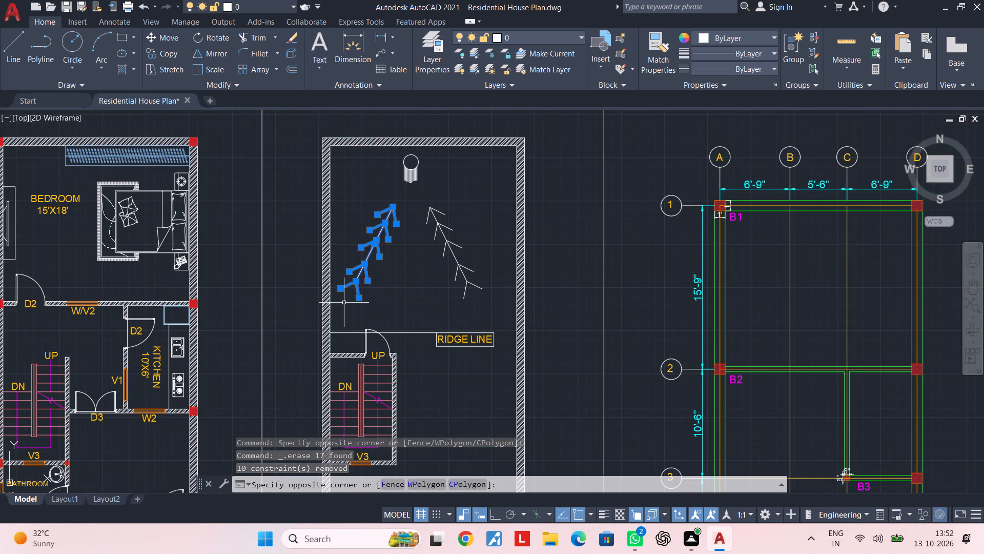
{"action": "type", "text": "CO"}
{"action": "key", "text": "space"}
{"action": "left_click", "coordinate": [366, 266]}
{"action": "scroll", "coordinate": [382, 345], "scroll_direction": "down", "scroll_amount": 2}
{"action": "middle_click_drag", "start_coordinate": [382, 345], "coordinate": [367, 234]}
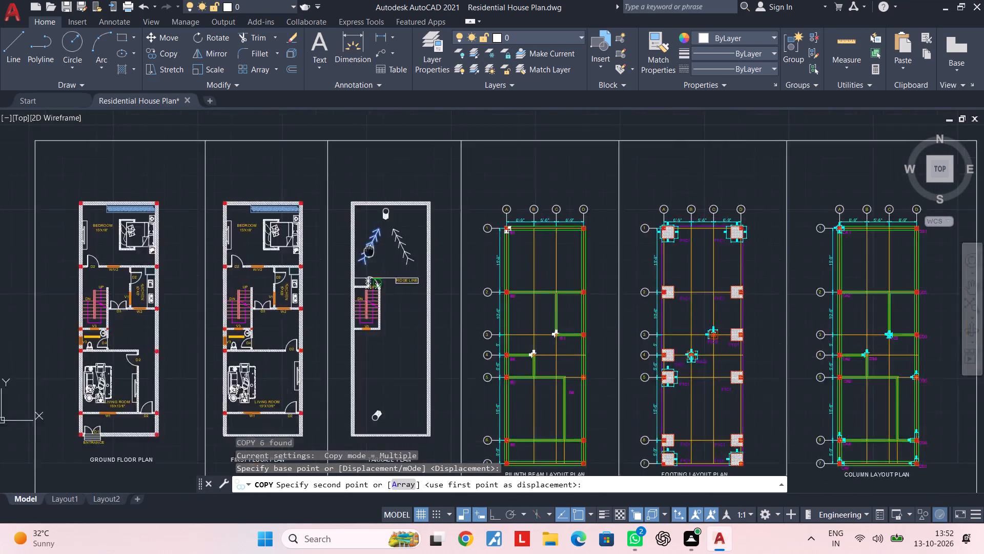
{"action": "middle_click_drag", "start_coordinate": [367, 234], "coordinate": [362, 159]}
{"action": "middle_click_drag", "start_coordinate": [375, 350], "coordinate": [385, 267]}
{"action": "middle_click_drag", "start_coordinate": [389, 321], "coordinate": [395, 260]}
{"action": "left_click", "coordinate": [383, 294]}
{"action": "key", "text": "Escape"}
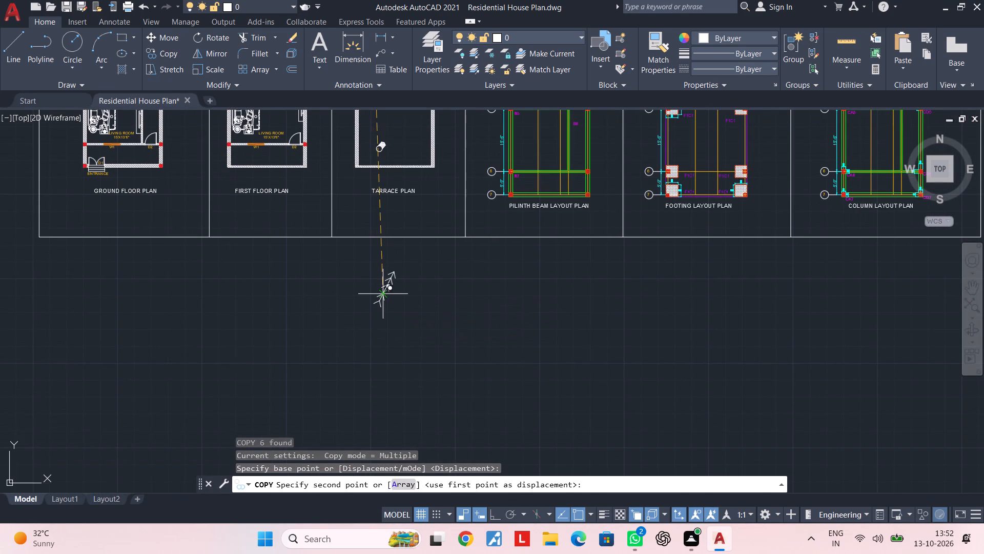
With Ortho on, mirror the copied slope arrow about a horizontal line just below it, keeping the original.
{"action": "scroll", "coordinate": [385, 278], "scroll_direction": "up", "scroll_amount": 2}
{"action": "middle_click_drag", "start_coordinate": [398, 301], "coordinate": [404, 289]}
{"action": "scroll", "coordinate": [399, 298], "scroll_direction": "up", "scroll_amount": 1}
{"action": "key", "text": "Escape"}
{"action": "left_click", "coordinate": [439, 193]}
{"action": "left_click", "coordinate": [304, 412]}
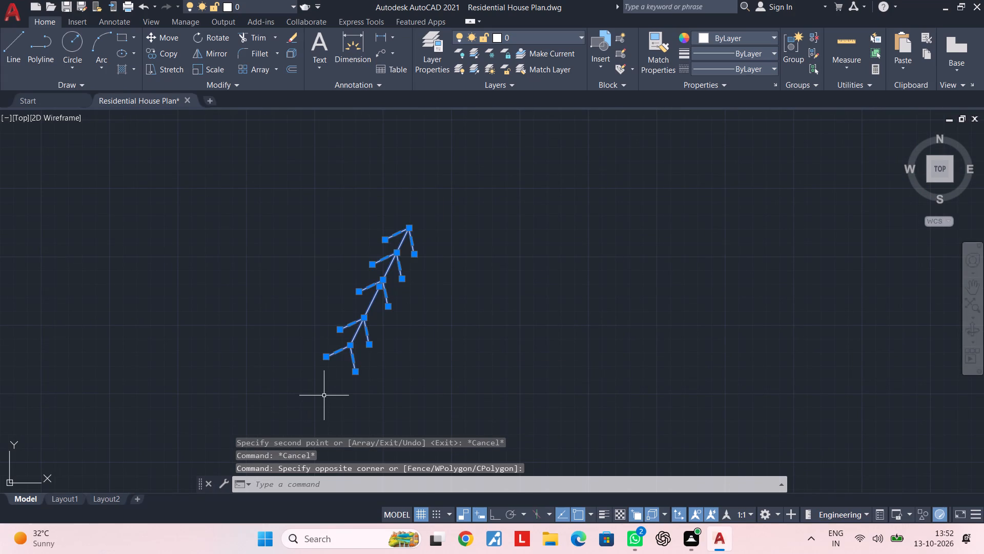
{"action": "type", "text": "MI"}
{"action": "key", "text": "space"}
{"action": "left_click", "coordinate": [314, 402]}
{"action": "middle_click_drag", "start_coordinate": [423, 389], "coordinate": [424, 260]}
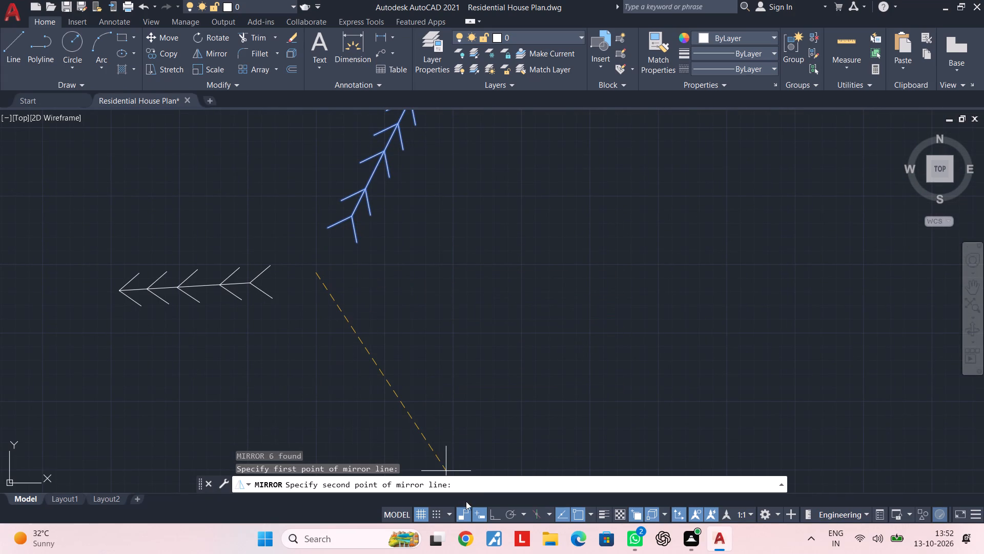
{"action": "left_click", "coordinate": [488, 510]}
{"action": "left_click", "coordinate": [481, 320]}
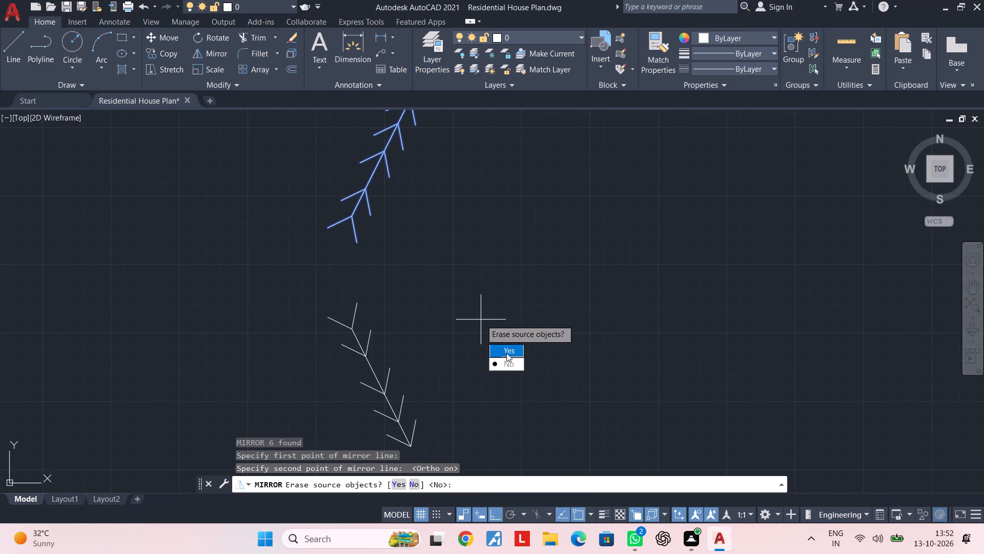
{"action": "left_click_drag", "start_coordinate": [505, 363], "coordinate": [481, 320]}
{"action": "scroll", "coordinate": [399, 350], "scroll_direction": "down", "scroll_amount": 1}
{"action": "middle_click_drag", "start_coordinate": [399, 350], "coordinate": [444, 273]}
{"action": "key", "text": "Escape"}
{"action": "key", "text": "Escape"}
Rotate the mirrored, downward-pointing slope arrow by 270° about a point just below it.
{"action": "left_click_drag", "start_coordinate": [470, 216], "coordinate": [461, 246]}
{"action": "left_click", "coordinate": [360, 404]}
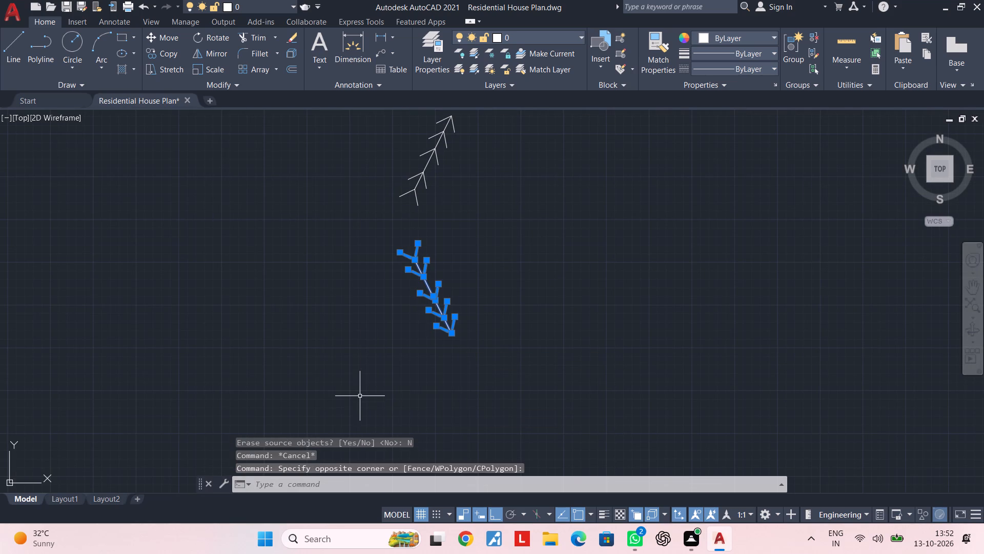
{"action": "type", "text": "RO"}
{"action": "key", "text": "space"}
{"action": "left_click", "coordinate": [433, 395]}
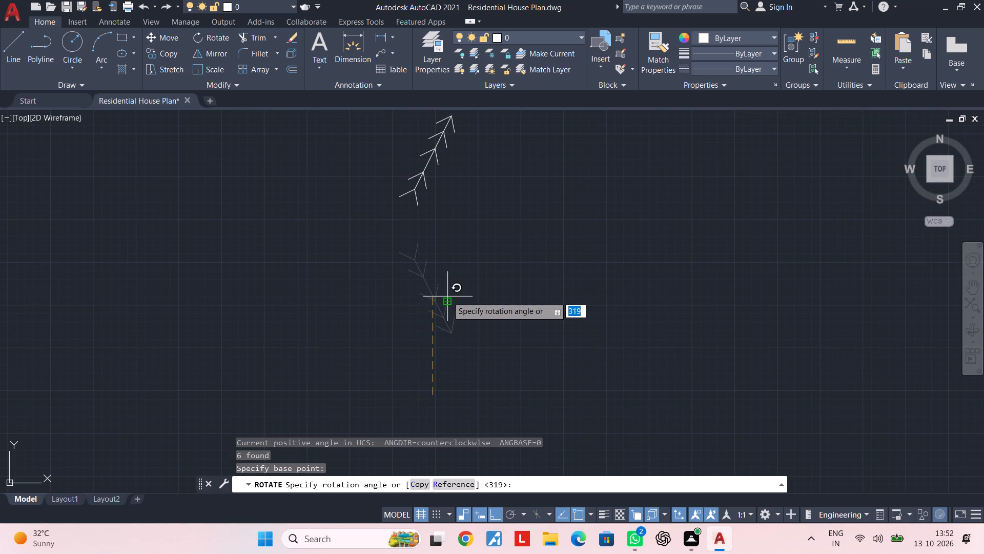
{"action": "scroll", "coordinate": [458, 315], "scroll_direction": "down", "scroll_amount": 2}
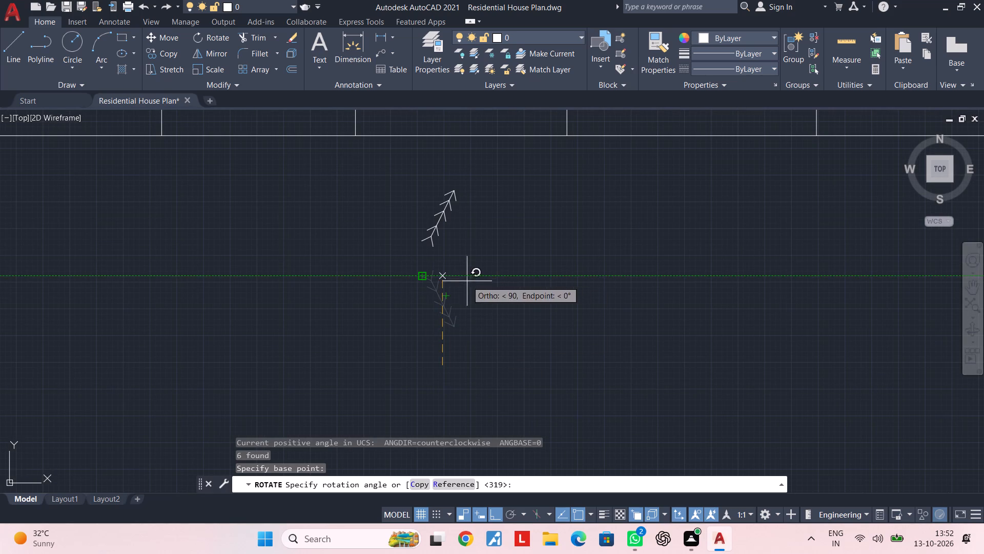
{"action": "left_click", "coordinate": [438, 387]}
{"action": "key", "text": "Escape"}
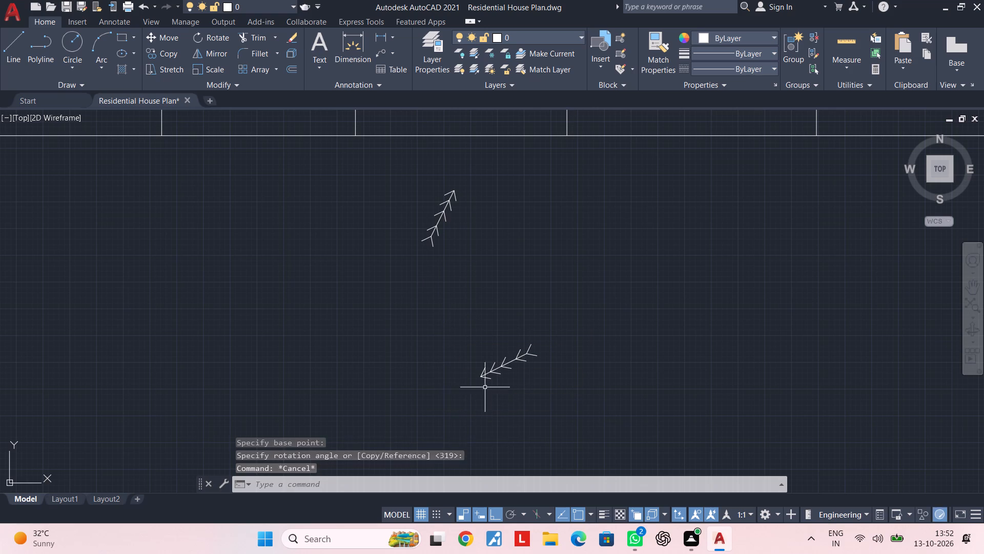
{"action": "key", "text": "Escape"}
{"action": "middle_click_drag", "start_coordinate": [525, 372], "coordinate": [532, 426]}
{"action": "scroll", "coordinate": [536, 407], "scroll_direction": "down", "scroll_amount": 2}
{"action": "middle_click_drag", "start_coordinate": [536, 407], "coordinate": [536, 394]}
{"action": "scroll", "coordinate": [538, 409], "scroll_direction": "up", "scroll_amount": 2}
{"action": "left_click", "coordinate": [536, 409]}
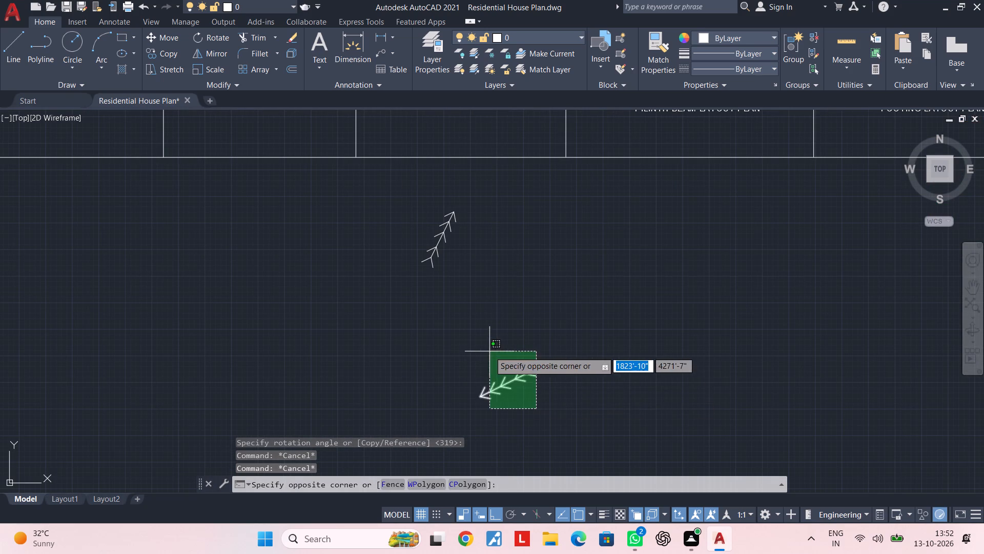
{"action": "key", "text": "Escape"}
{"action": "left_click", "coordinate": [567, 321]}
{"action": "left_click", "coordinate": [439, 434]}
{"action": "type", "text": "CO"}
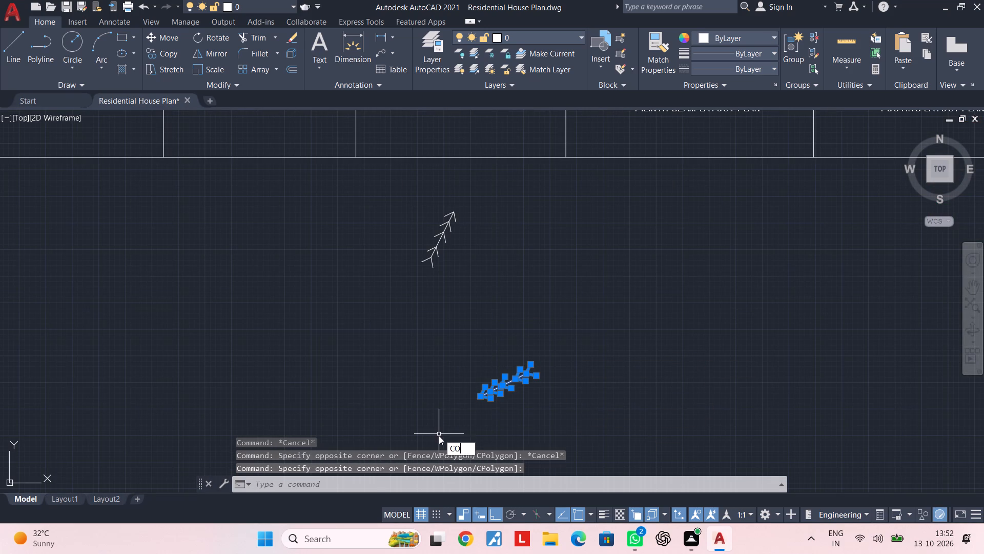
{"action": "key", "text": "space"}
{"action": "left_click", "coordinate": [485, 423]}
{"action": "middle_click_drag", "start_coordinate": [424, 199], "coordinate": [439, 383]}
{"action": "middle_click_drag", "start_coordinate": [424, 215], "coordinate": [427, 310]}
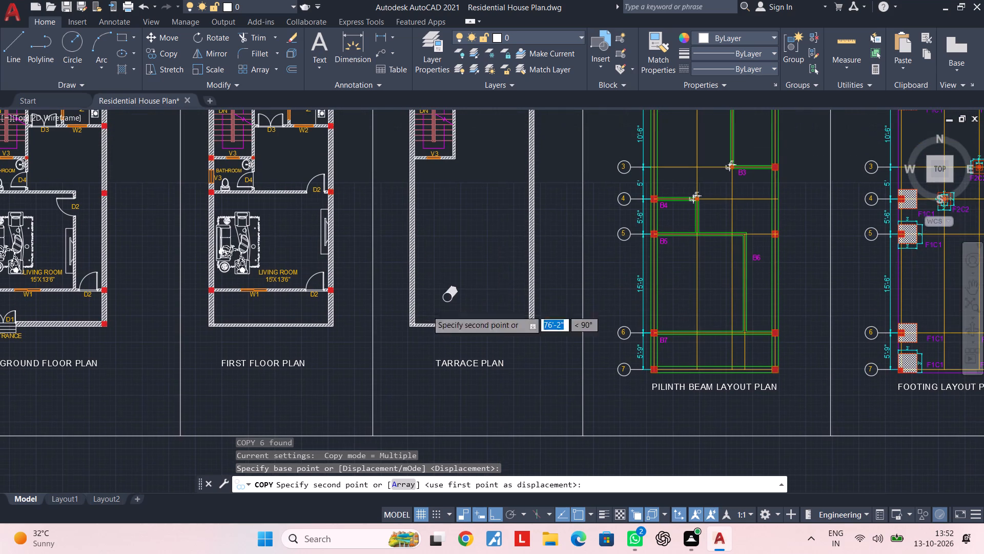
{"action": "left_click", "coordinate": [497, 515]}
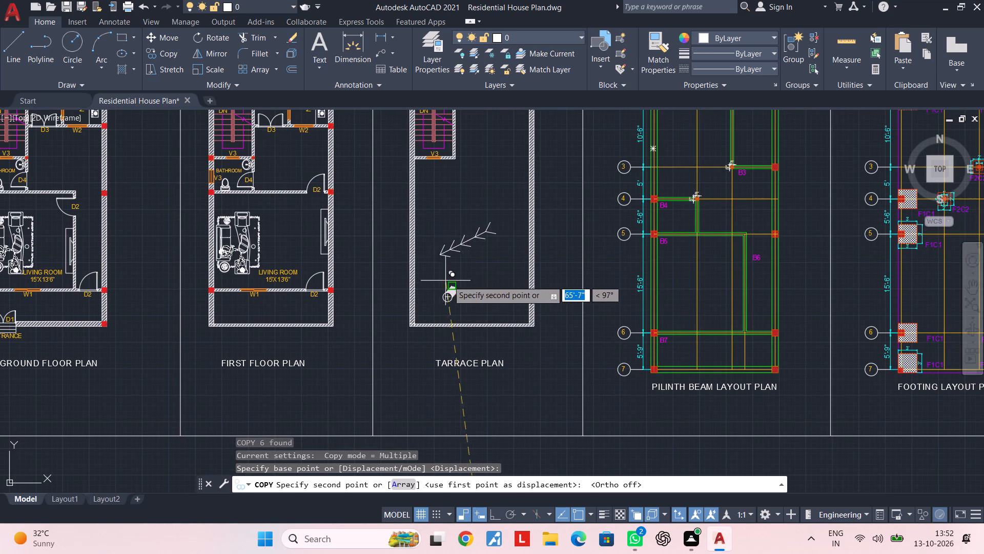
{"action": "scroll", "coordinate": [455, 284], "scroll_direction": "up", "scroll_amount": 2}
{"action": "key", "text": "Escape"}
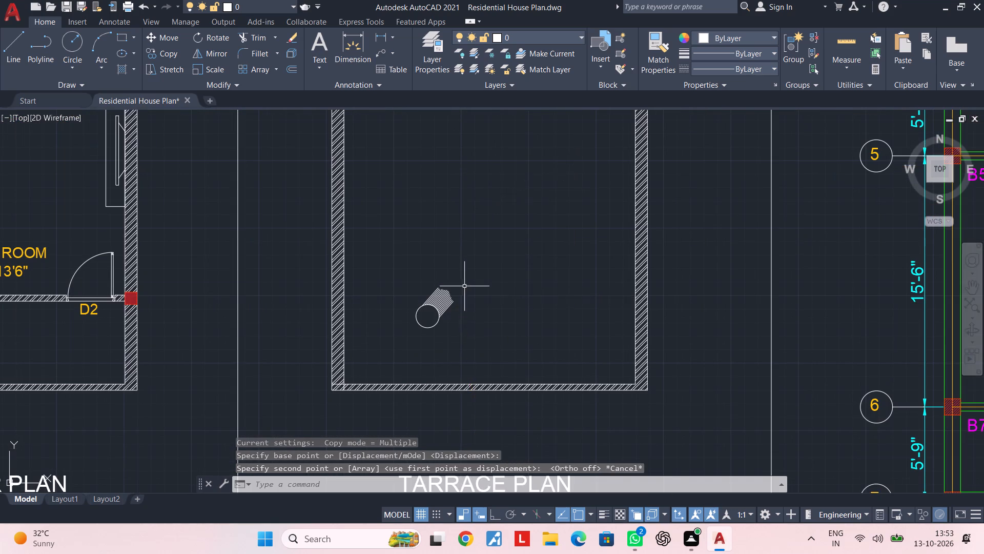
Rotate the mirrored slope arrow below the frame by 320° about a point just below it.
{"action": "scroll", "coordinate": [465, 290], "scroll_direction": "down", "scroll_amount": 3}
{"action": "middle_click_drag", "start_coordinate": [468, 287], "coordinate": [446, 129]}
{"action": "key", "text": "Escape"}
{"action": "key", "text": "Escape"}
{"action": "middle_click_drag", "start_coordinate": [523, 322], "coordinate": [519, 285]}
{"action": "key", "text": "Escape"}
{"action": "key", "text": "Escape"}
{"action": "left_click_drag", "start_coordinate": [520, 289], "coordinate": [522, 300]}
{"action": "left_click", "coordinate": [453, 371]}
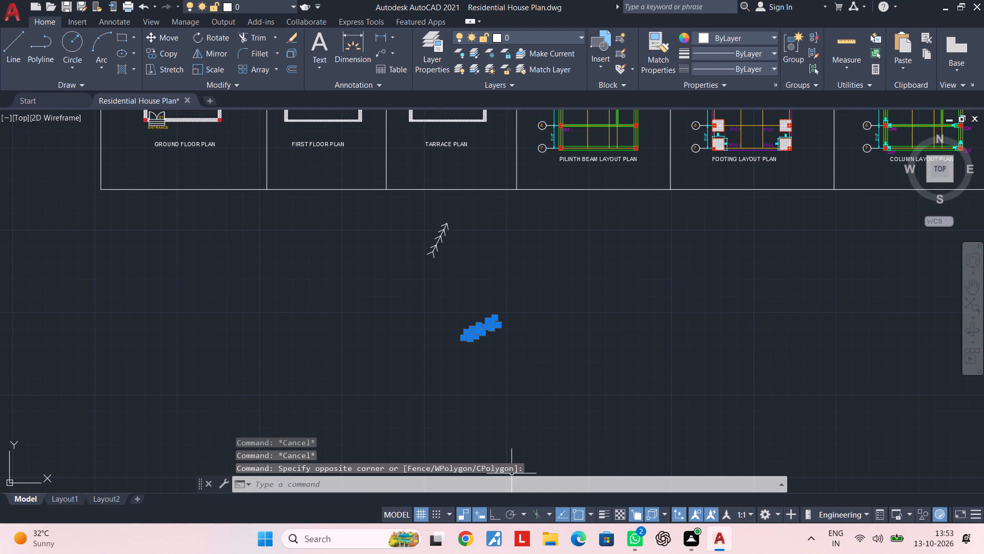
{"action": "scroll", "coordinate": [487, 342], "scroll_direction": "up", "scroll_amount": 3}
{"action": "middle_click_drag", "start_coordinate": [478, 365], "coordinate": [480, 408]}
{"action": "key", "text": "Escape"}
{"action": "key", "text": "Escape"}
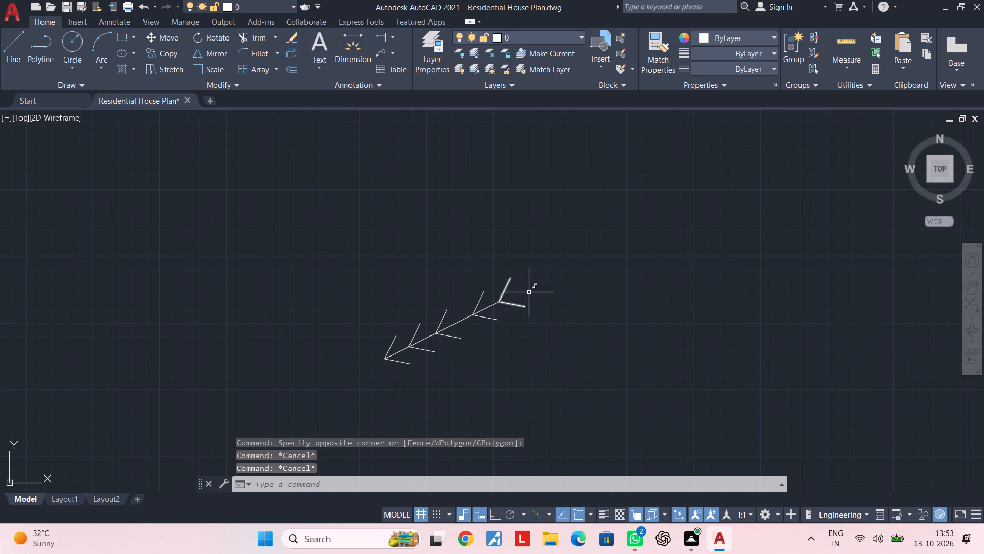
{"action": "left_click", "coordinate": [532, 264]}
{"action": "left_click", "coordinate": [325, 391]}
{"action": "key", "text": "r"}
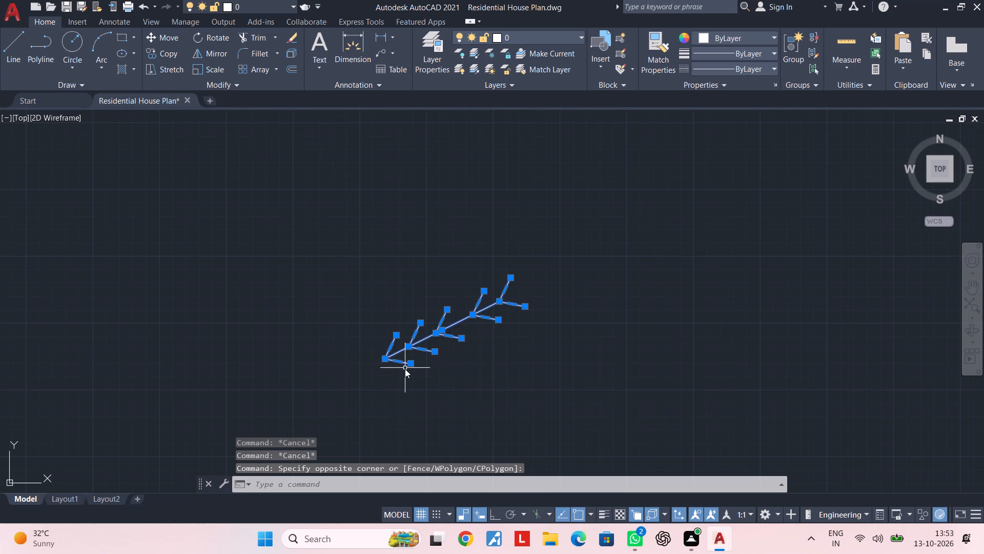
{"action": "key", "text": "o"}
{"action": "key", "text": "space"}
{"action": "left_click", "coordinate": [446, 395]}
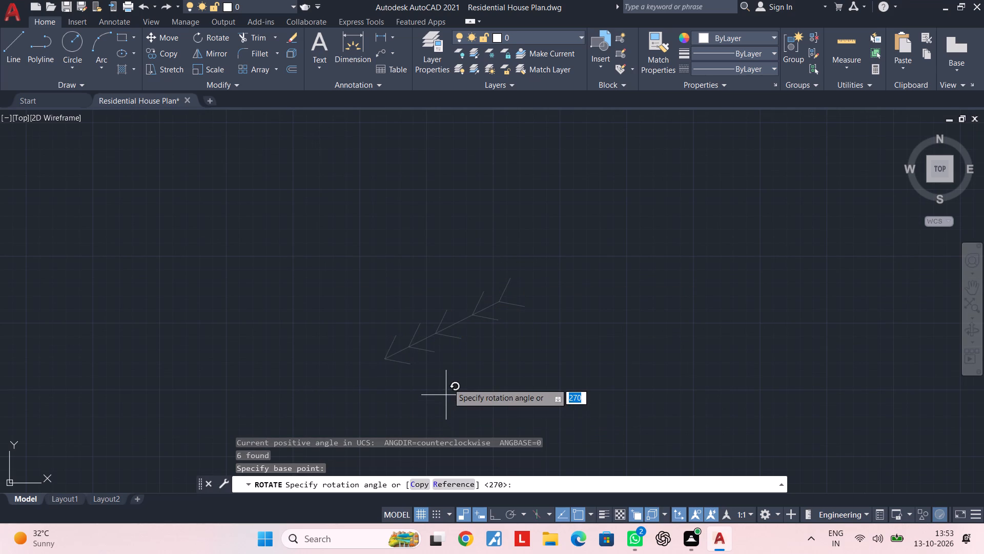
{"action": "scroll", "coordinate": [446, 375], "scroll_direction": "down", "scroll_amount": 1}
{"action": "middle_click_drag", "start_coordinate": [446, 375], "coordinate": [443, 325]}
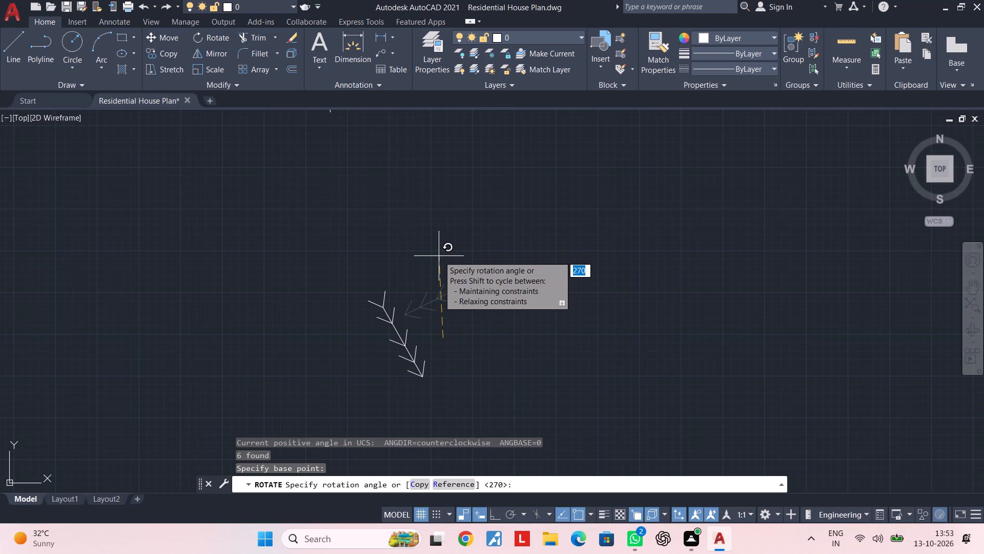
{"action": "key", "text": "3"}
{"action": "type", "text": "20"}
{"action": "key", "text": "Return"}
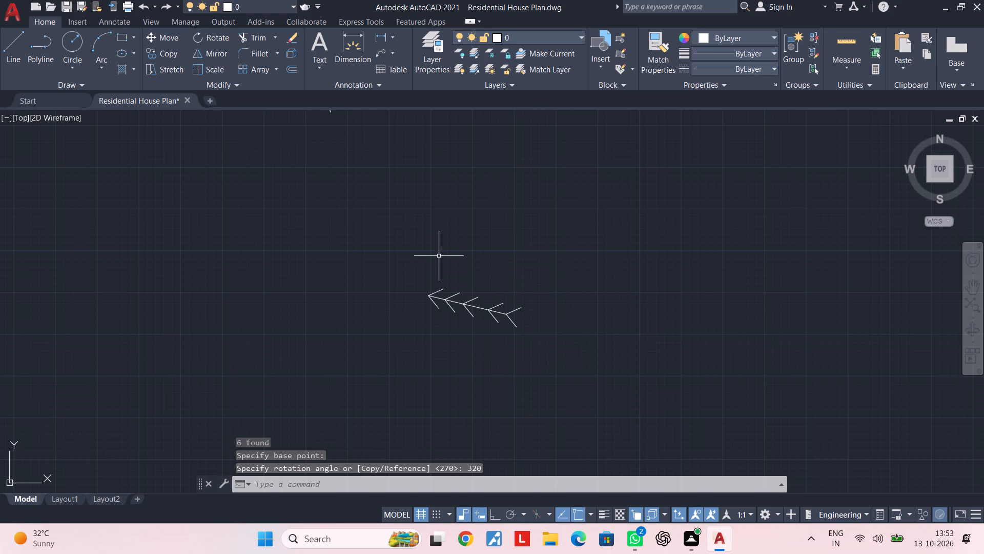
Rotate the same slope arrow freehand by about a quarter turn counterclockwise, so that it points steeply downward.
{"action": "left_click", "coordinate": [599, 264]}
{"action": "left_click", "coordinate": [369, 369]}
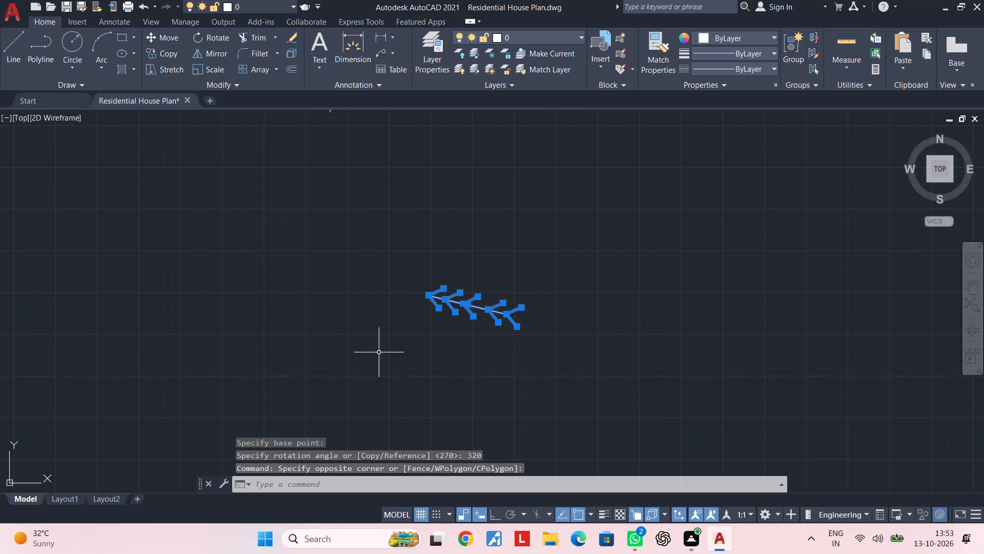
{"action": "key", "text": "r"}
{"action": "key", "text": "o"}
{"action": "key", "text": "space"}
{"action": "left_click", "coordinate": [423, 366]}
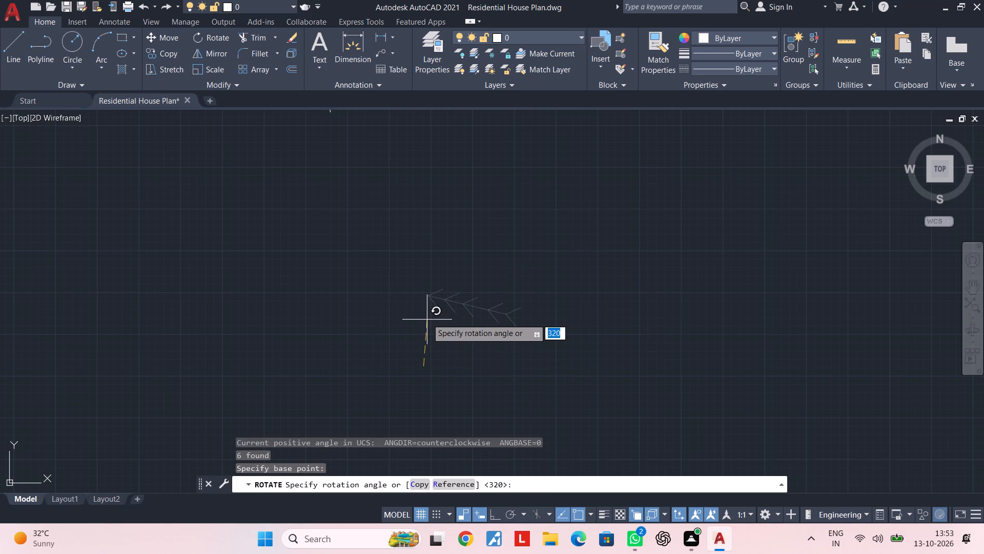
{"action": "left_click", "coordinate": [427, 318]}
{"action": "key", "text": "Escape"}
Copy the rotated downward slope arrow into the lower part of the terrace plan, just above the lower circular detail.
{"action": "scroll", "coordinate": [395, 355], "scroll_direction": "down", "scroll_amount": 3}
{"action": "middle_click_drag", "start_coordinate": [397, 356], "coordinate": [409, 355]}
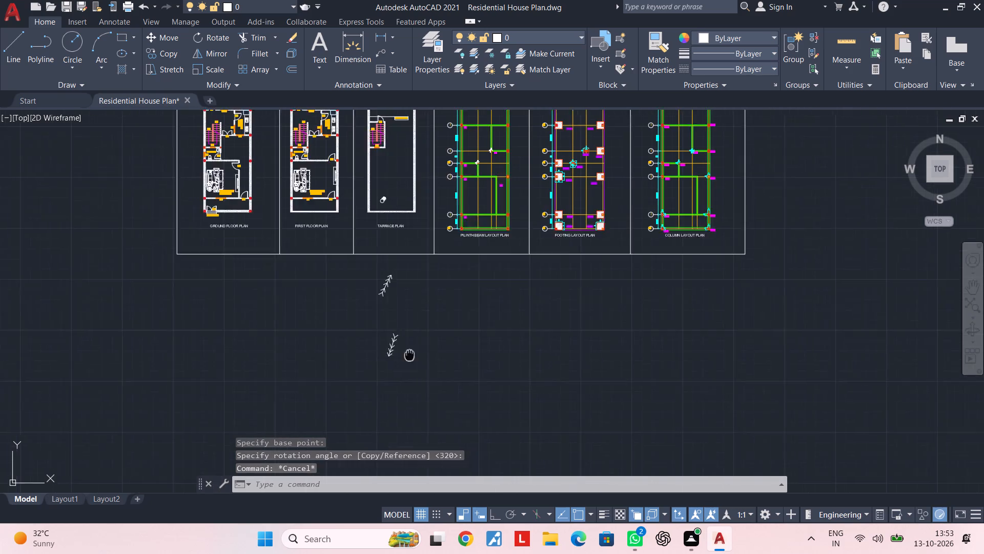
{"action": "middle_click_drag", "start_coordinate": [409, 355], "coordinate": [457, 341]}
{"action": "key", "text": "Escape"}
{"action": "left_click", "coordinate": [485, 290]}
{"action": "left_click", "coordinate": [408, 385]}
{"action": "type", "text": "CO"}
{"action": "key", "text": "space"}
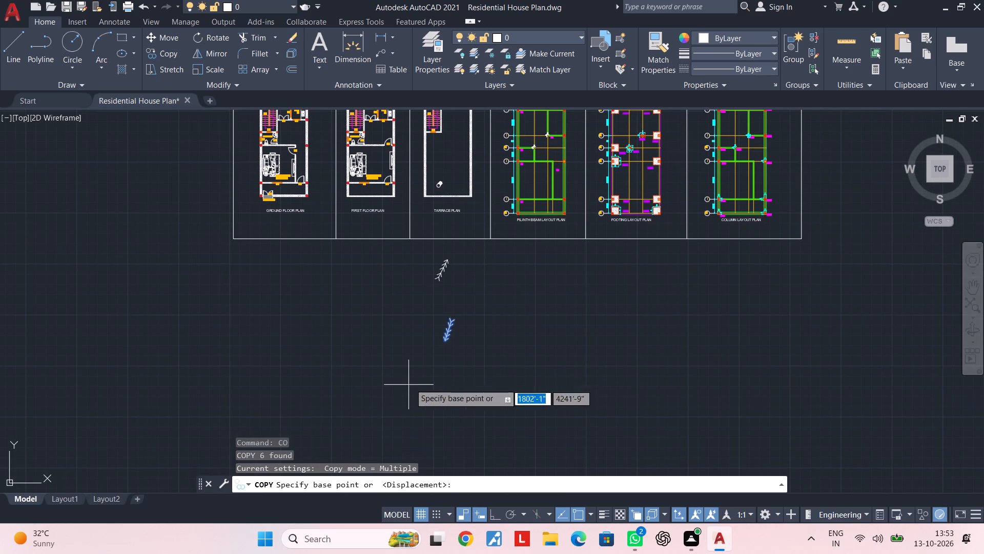
{"action": "left_click", "coordinate": [444, 355]}
{"action": "middle_click_drag", "start_coordinate": [432, 230], "coordinate": [422, 366]}
{"action": "scroll", "coordinate": [443, 313], "scroll_direction": "up", "scroll_amount": 2}
{"action": "middle_click_drag", "start_coordinate": [432, 315], "coordinate": [536, 325]}
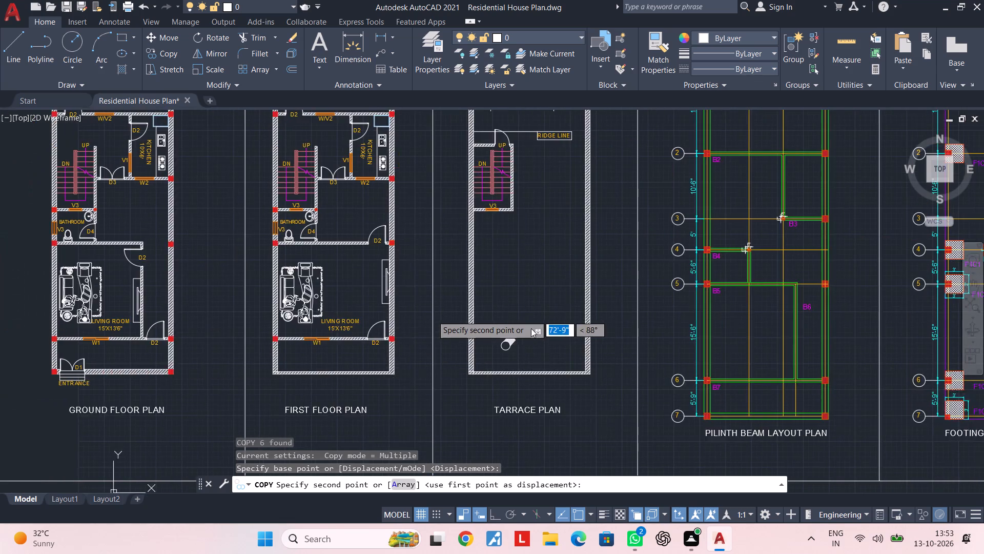
{"action": "scroll", "coordinate": [531, 330], "scroll_direction": "up", "scroll_amount": 2}
{"action": "middle_click_drag", "start_coordinate": [513, 353], "coordinate": [527, 348]}
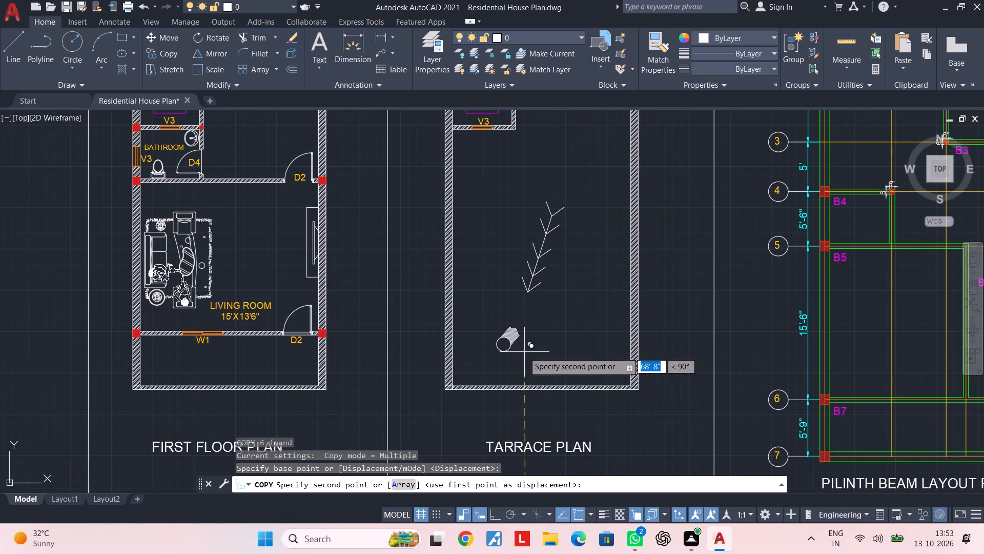
{"action": "middle_click_drag", "start_coordinate": [524, 352], "coordinate": [546, 340]}
{"action": "left_click", "coordinate": [549, 346]}
{"action": "key", "text": "Escape"}
{"action": "key", "text": "Escape"}
{"action": "key", "text": "Escape"}
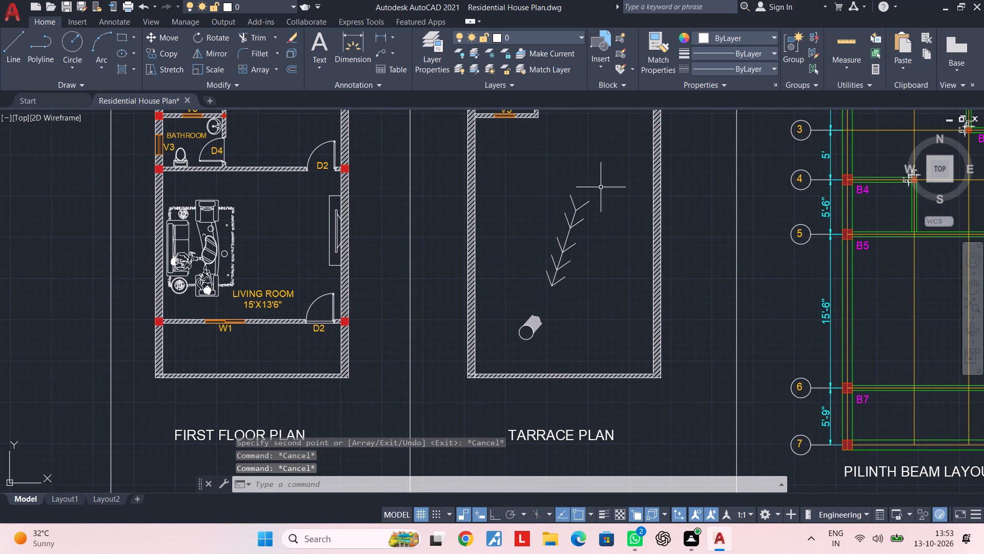
Copy the terrace's lower slope arrow about 4' to its right and slightly down, forming a parallel pair.
{"action": "left_click", "coordinate": [603, 180]}
{"action": "left_click", "coordinate": [526, 302]}
{"action": "key", "text": "c"}
{"action": "key", "text": "o"}
{"action": "key", "text": "space"}
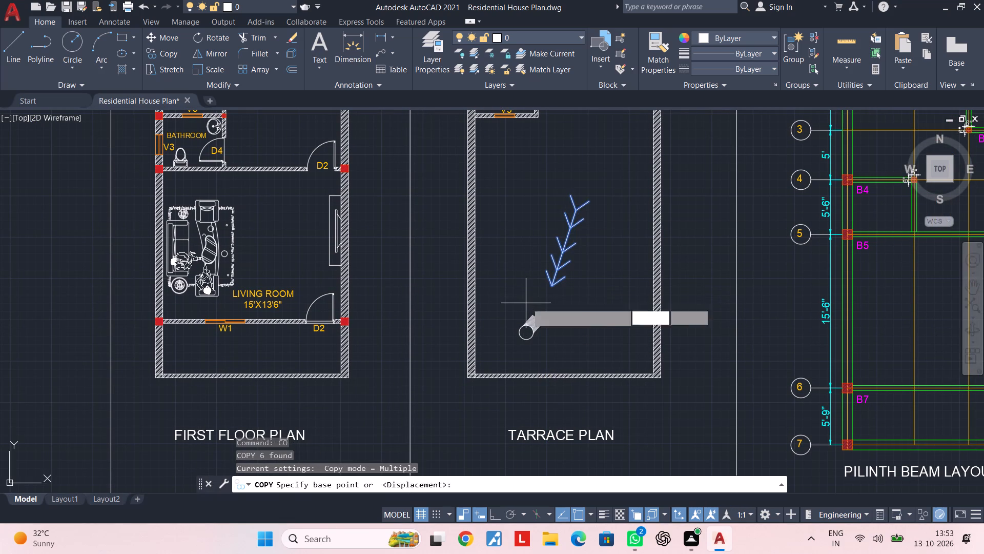
{"action": "left_click", "coordinate": [582, 299]}
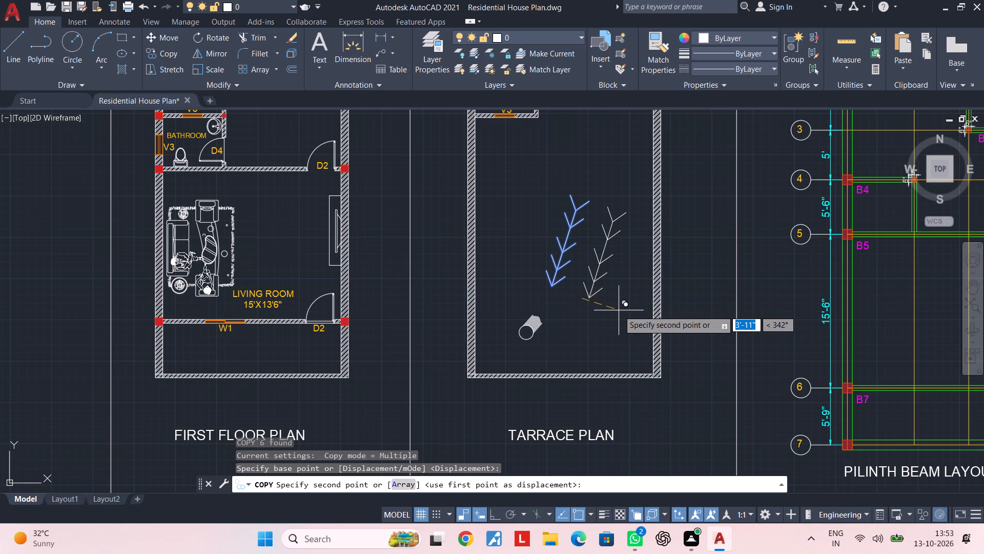
{"action": "left_click", "coordinate": [622, 311]}
{"action": "key", "text": "Escape"}
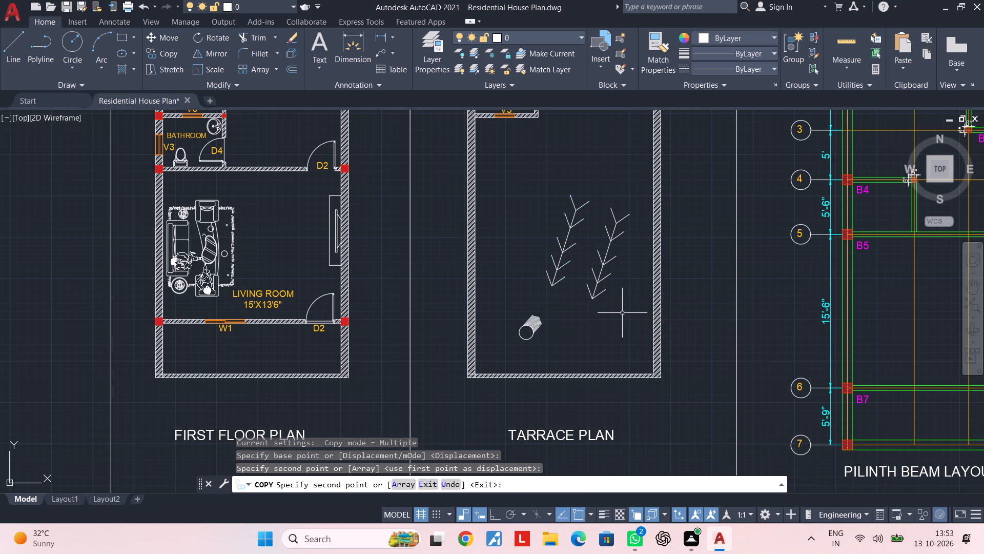
{"action": "key", "text": "Escape"}
Save the drawing.
{"action": "scroll", "coordinate": [627, 320], "scroll_direction": "down", "scroll_amount": 1}
{"action": "middle_click_drag", "start_coordinate": [610, 320], "coordinate": [538, 320]}
{"action": "middle_click_drag", "start_coordinate": [539, 331], "coordinate": [507, 331]}
{"action": "key", "text": "ctrl+s"}
{"action": "key", "text": "ctrl+s"}
{"action": "scroll", "coordinate": [505, 328], "scroll_direction": "down", "scroll_amount": 2}
{"action": "middle_click_drag", "start_coordinate": [505, 328], "coordinate": [486, 328]}
{"action": "key", "text": "ctrl+s"}
{"action": "key", "text": "ctrl+s"}
Delete both spare slope arrows lying below the frame.
{"action": "scroll", "coordinate": [510, 376], "scroll_direction": "down", "scroll_amount": 1}
{"action": "middle_click_drag", "start_coordinate": [509, 369], "coordinate": [497, 289]}
{"action": "key", "text": "Escape"}
{"action": "key", "text": "Escape"}
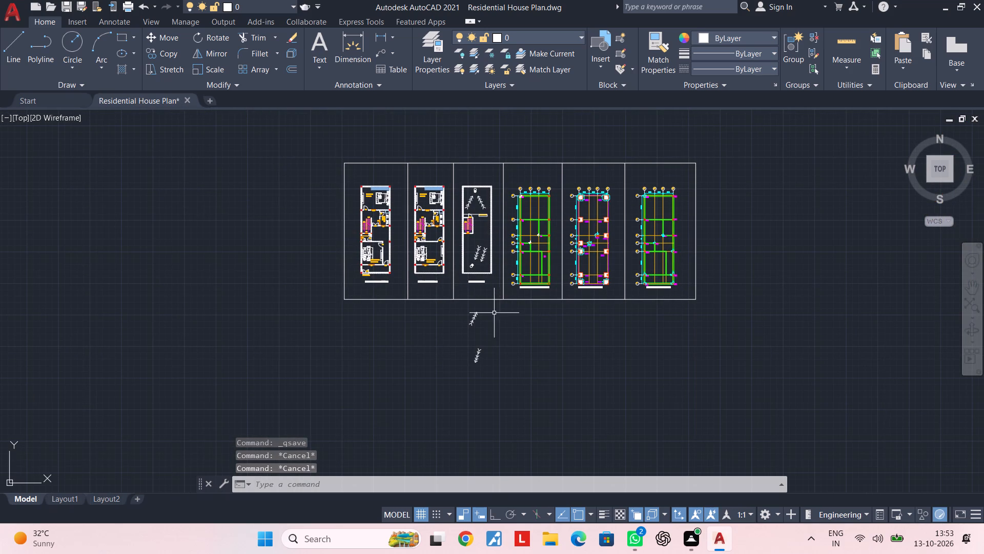
{"action": "left_click", "coordinate": [488, 305]}
{"action": "left_click", "coordinate": [456, 393]}
{"action": "key", "text": "Delete"}
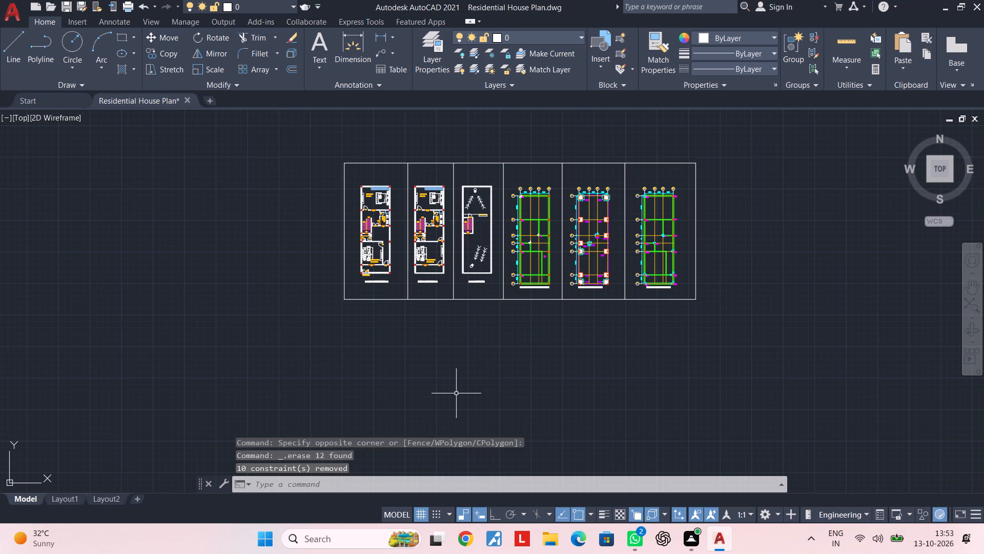
Save the drawing with the spare arrows removed.
{"action": "middle_click_drag", "start_coordinate": [494, 364], "coordinate": [416, 343]}
{"action": "key", "text": "Escape"}
{"action": "key", "text": "Escape"}
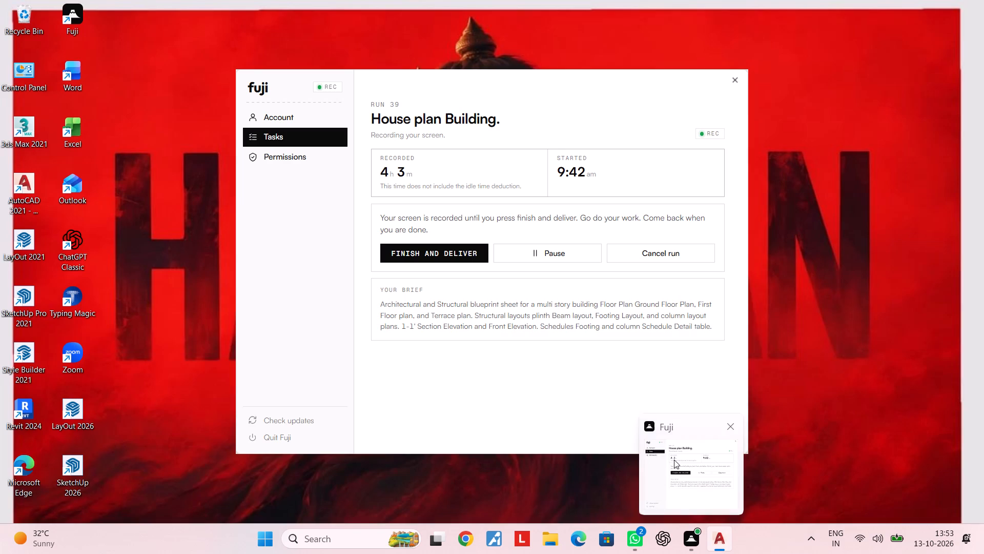
{"action": "key", "text": "Escape"}
{"action": "key", "text": "Escape"}
{"action": "middle_click_drag", "start_coordinate": [452, 316], "coordinate": [483, 342]}
{"action": "scroll", "coordinate": [434, 297], "scroll_direction": "up", "scroll_amount": 2}
{"action": "middle_click_drag", "start_coordinate": [460, 311], "coordinate": [460, 380]}
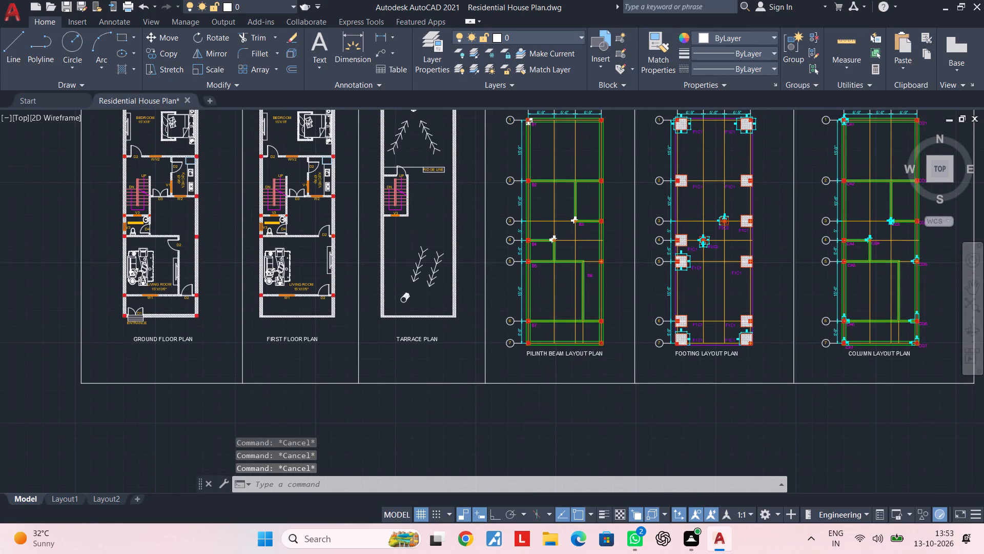
{"action": "key", "text": "ctrl+s"}
{"action": "key", "text": "ctrl+s"}
{"action": "key", "text": "ctrl+s"}
{"action": "scroll", "coordinate": [487, 369], "scroll_direction": "down", "scroll_amount": 1}
{"action": "middle_click_drag", "start_coordinate": [487, 369], "coordinate": [477, 378]}
{"action": "middle_click_drag", "start_coordinate": [504, 367], "coordinate": [441, 329]}
{"action": "key", "text": "ctrl+s"}
{"action": "key", "text": "ctrl+s"}
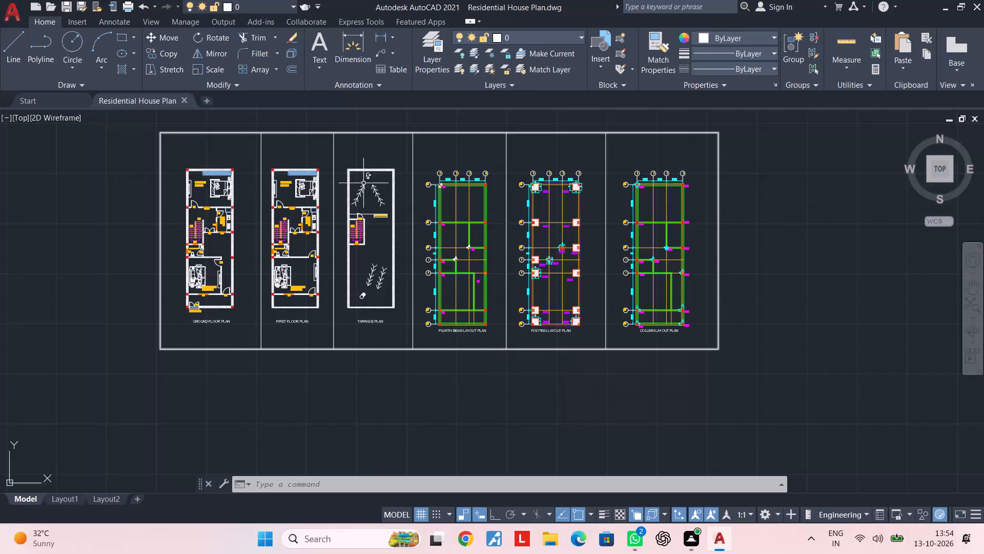
{"action": "key", "text": "Escape"}
{"action": "key", "text": "Escape"}
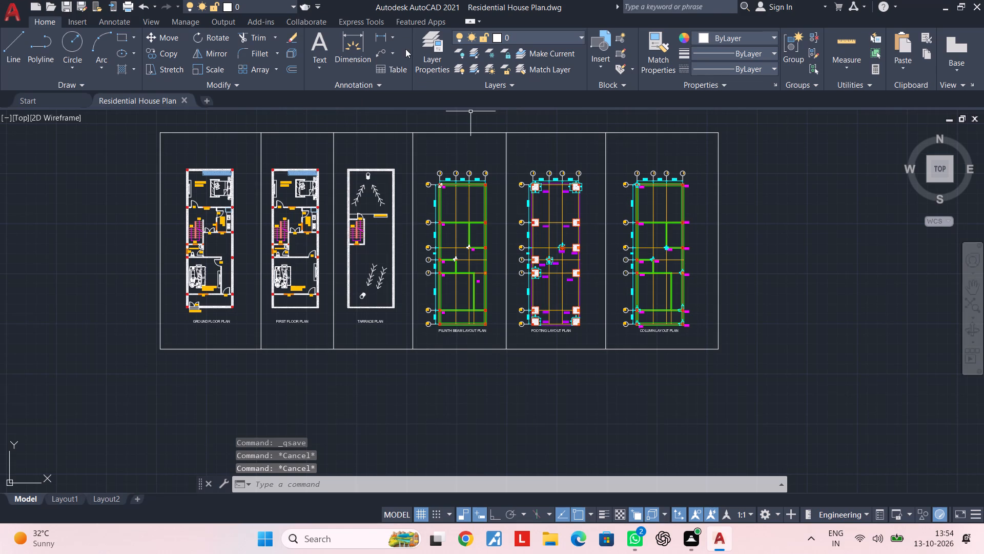
On the Dimension layer, add a vertical linear dimension for the ground floor plan's full outer length, outside its left wall.
{"action": "left_click", "coordinate": [382, 37]}
{"action": "left_click", "coordinate": [566, 33]}
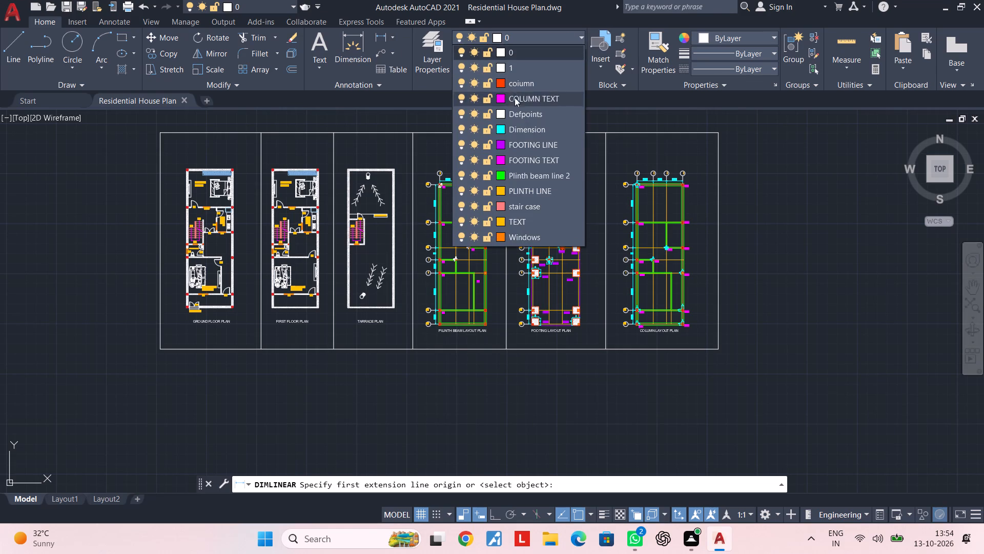
{"action": "left_click", "coordinate": [525, 130]}
{"action": "scroll", "coordinate": [183, 164], "scroll_direction": "up", "scroll_amount": 3}
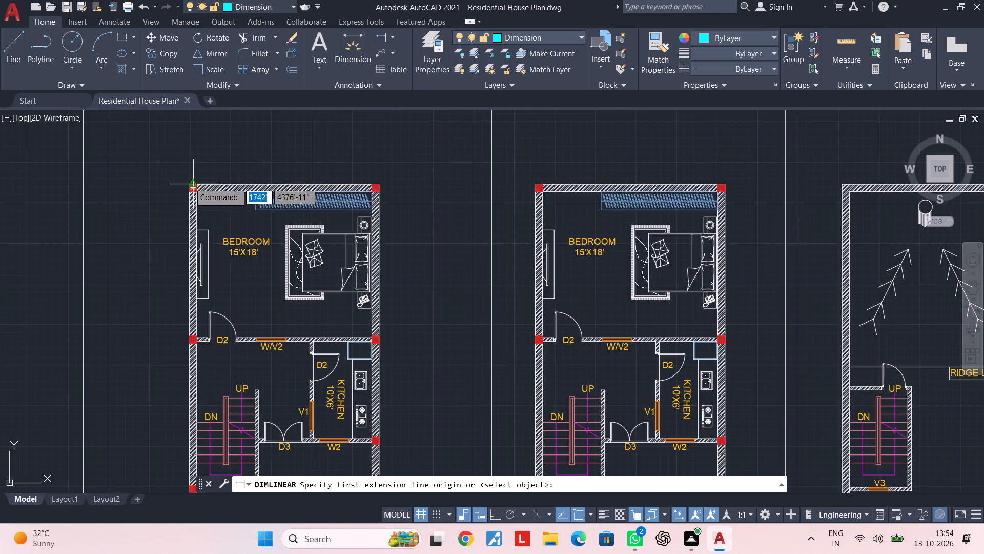
{"action": "scroll", "coordinate": [189, 183], "scroll_direction": "up", "scroll_amount": 3}
{"action": "left_click", "coordinate": [175, 133]}
{"action": "scroll", "coordinate": [172, 244], "scroll_direction": "down", "scroll_amount": 3}
{"action": "middle_click_drag", "start_coordinate": [173, 246], "coordinate": [181, 107]}
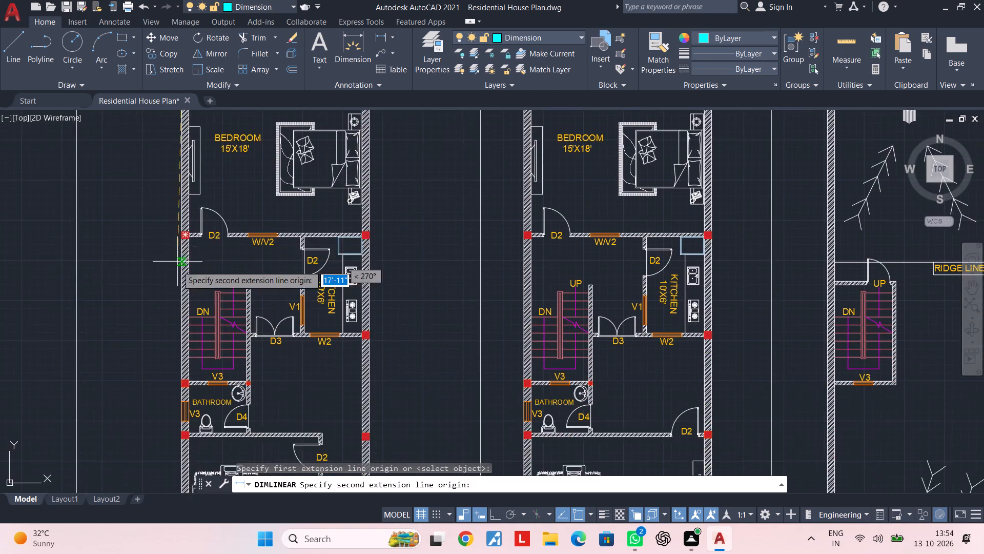
{"action": "middle_click_drag", "start_coordinate": [177, 272], "coordinate": [212, 152]}
{"action": "middle_click_drag", "start_coordinate": [232, 330], "coordinate": [245, 193]}
{"action": "scroll", "coordinate": [225, 387], "scroll_direction": "up", "scroll_amount": 2}
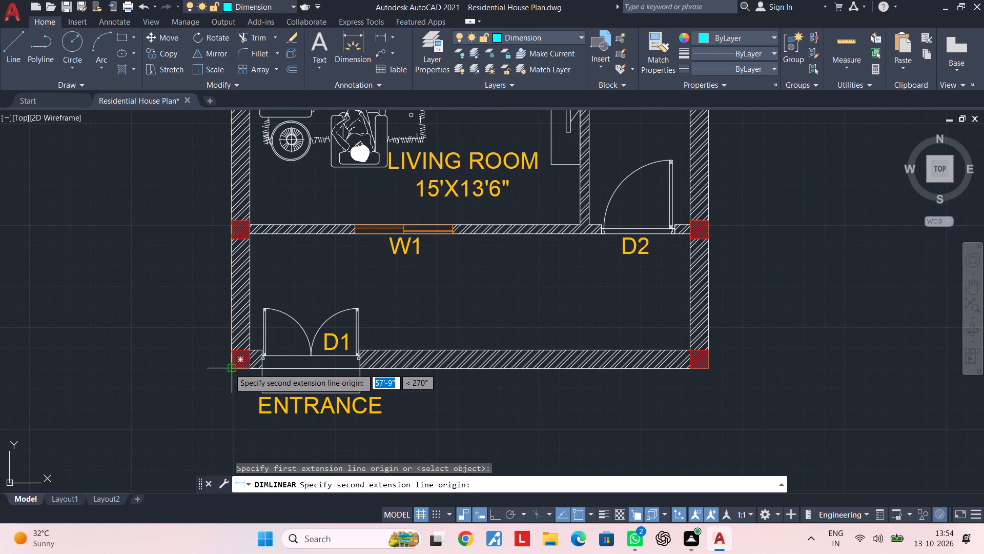
{"action": "left_click", "coordinate": [230, 368]}
{"action": "scroll", "coordinate": [192, 345], "scroll_direction": "down", "scroll_amount": 2}
{"action": "middle_click_drag", "start_coordinate": [197, 349], "coordinate": [214, 448]}
{"action": "middle_click_drag", "start_coordinate": [201, 333], "coordinate": [213, 430]}
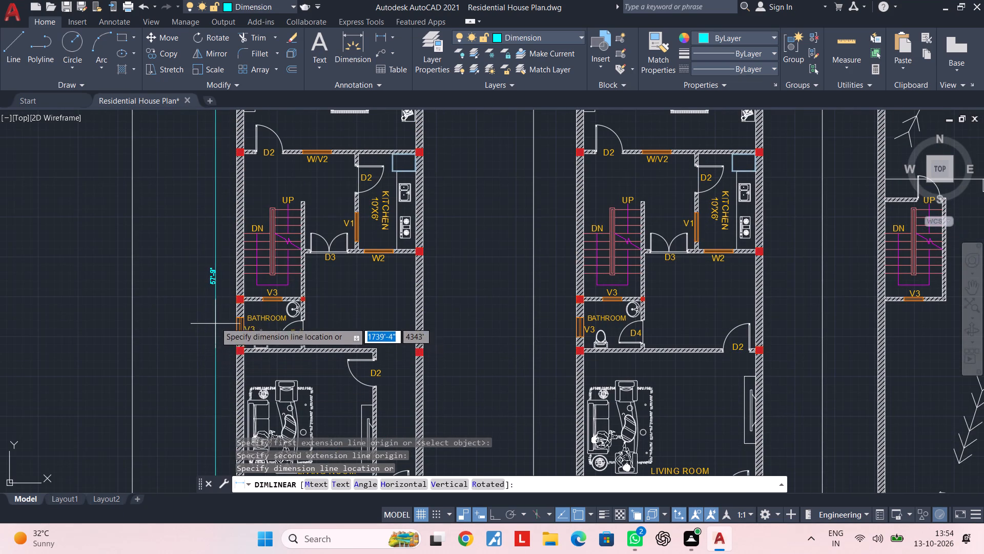
{"action": "left_click", "coordinate": [220, 306]}
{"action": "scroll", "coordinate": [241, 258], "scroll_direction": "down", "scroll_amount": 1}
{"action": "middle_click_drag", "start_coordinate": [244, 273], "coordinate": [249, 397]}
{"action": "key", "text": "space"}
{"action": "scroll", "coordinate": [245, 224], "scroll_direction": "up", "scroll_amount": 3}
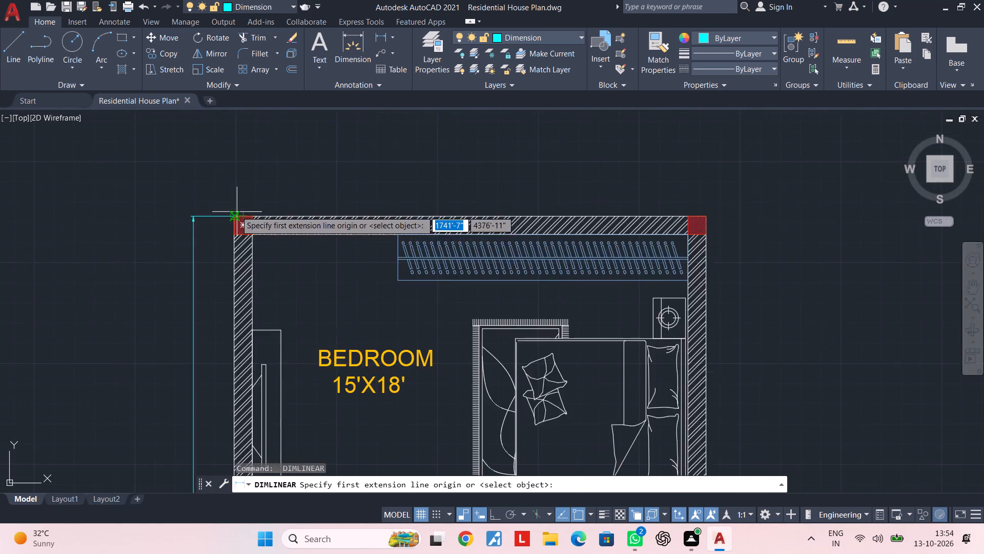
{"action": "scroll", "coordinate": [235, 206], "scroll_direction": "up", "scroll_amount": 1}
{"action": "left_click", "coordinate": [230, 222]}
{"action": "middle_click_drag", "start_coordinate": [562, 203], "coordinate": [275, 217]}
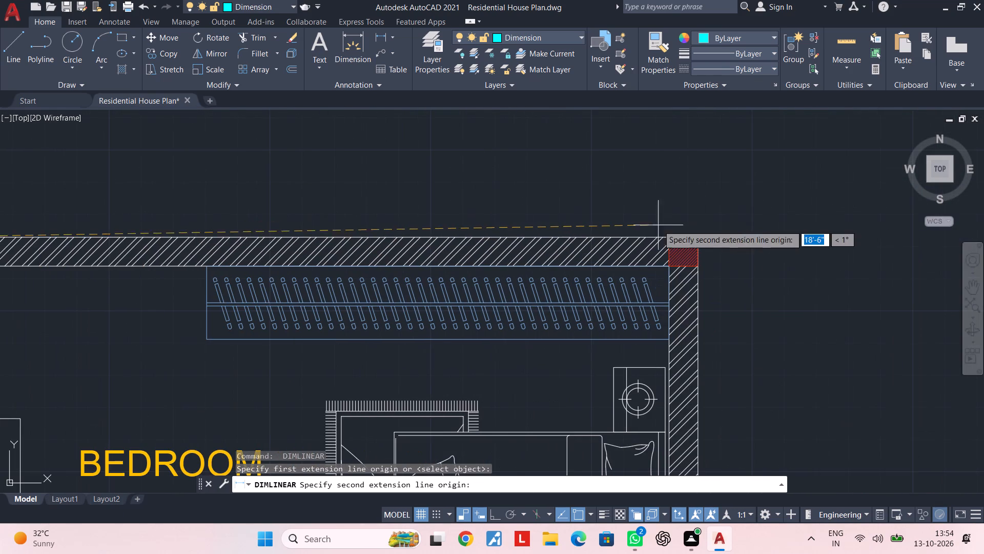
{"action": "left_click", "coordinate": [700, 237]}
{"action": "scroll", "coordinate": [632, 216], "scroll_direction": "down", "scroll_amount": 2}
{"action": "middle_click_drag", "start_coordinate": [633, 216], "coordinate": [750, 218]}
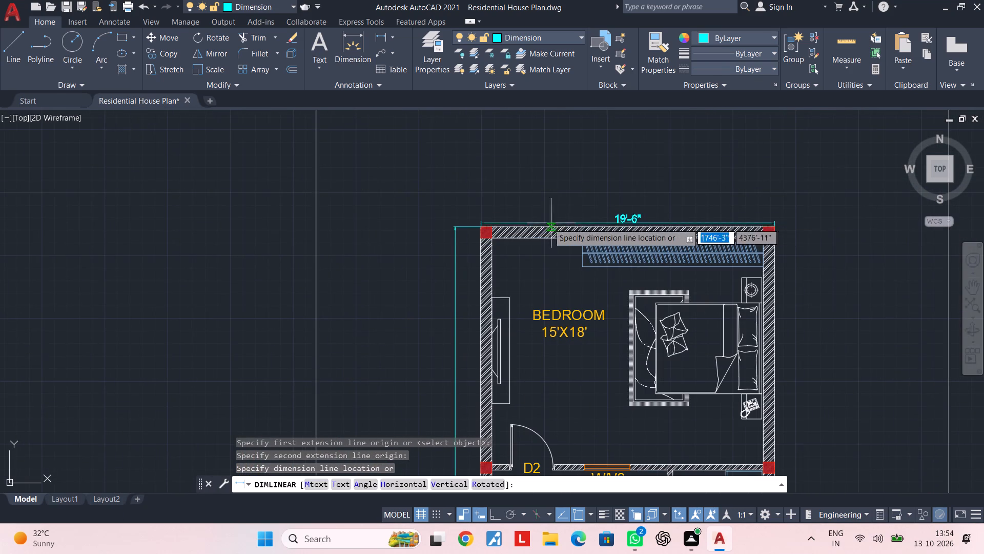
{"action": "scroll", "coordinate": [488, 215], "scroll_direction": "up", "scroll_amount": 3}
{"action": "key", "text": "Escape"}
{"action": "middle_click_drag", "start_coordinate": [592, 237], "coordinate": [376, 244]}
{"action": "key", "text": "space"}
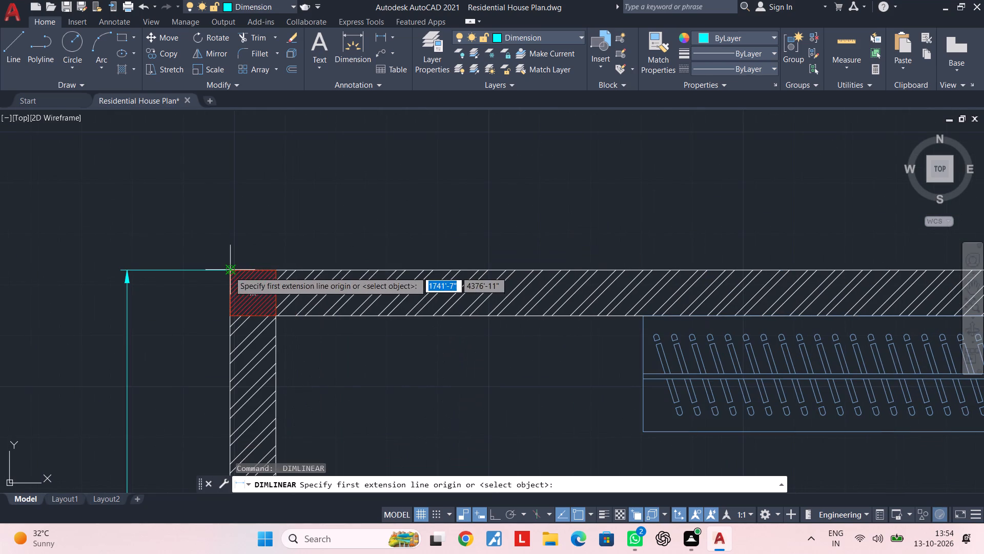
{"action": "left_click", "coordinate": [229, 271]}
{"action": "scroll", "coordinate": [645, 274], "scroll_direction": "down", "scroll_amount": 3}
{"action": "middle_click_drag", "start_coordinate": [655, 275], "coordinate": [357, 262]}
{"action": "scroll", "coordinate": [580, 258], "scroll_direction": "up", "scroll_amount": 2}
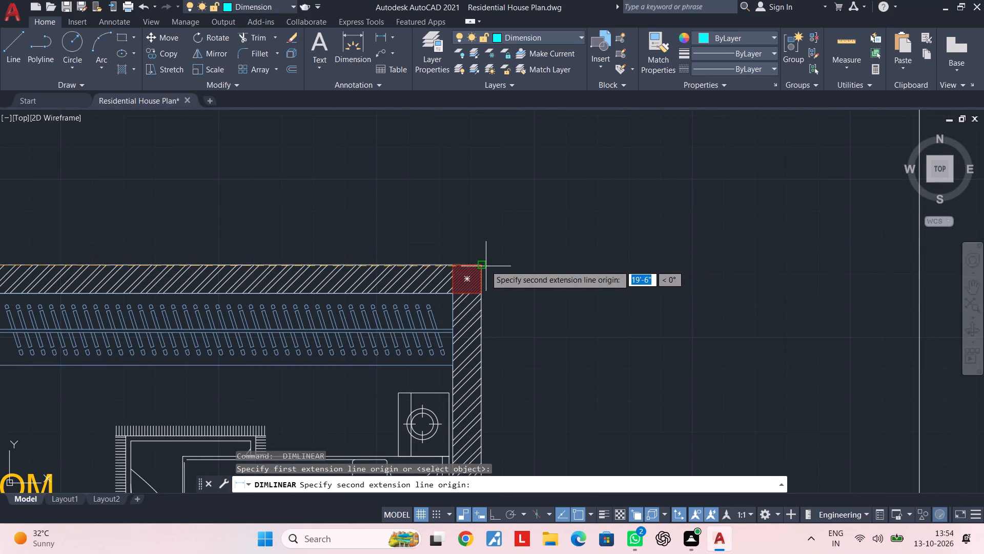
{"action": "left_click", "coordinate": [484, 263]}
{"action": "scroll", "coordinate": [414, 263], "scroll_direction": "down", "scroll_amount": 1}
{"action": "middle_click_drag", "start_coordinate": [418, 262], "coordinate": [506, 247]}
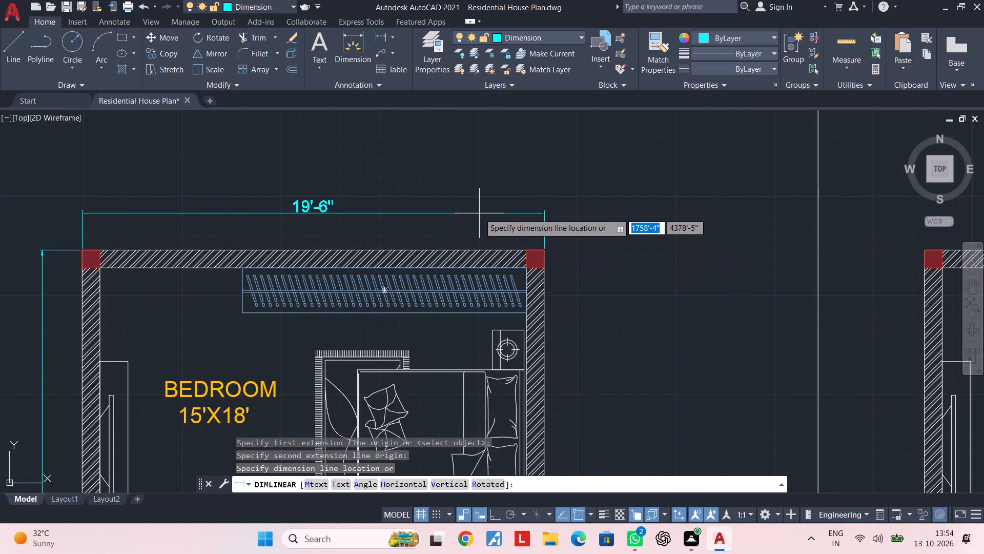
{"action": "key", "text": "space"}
Turn Ortho mode on.
{"action": "left_click", "coordinate": [498, 514]}
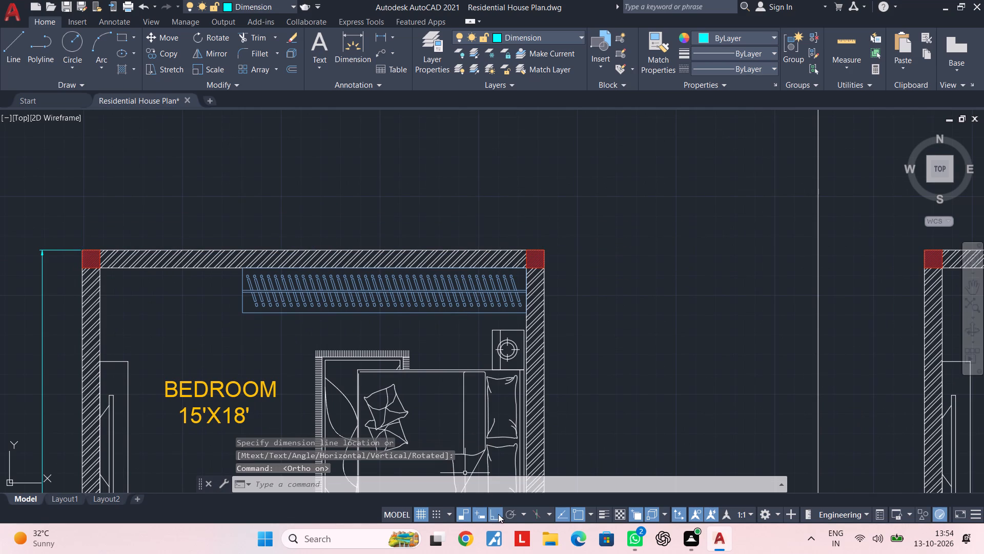
Add a horizontal linear dimension for the ground floor plan's overall outer width, placed above the top bedroom wall.
{"action": "left_click", "coordinate": [380, 36]}
{"action": "left_click", "coordinate": [543, 248]}
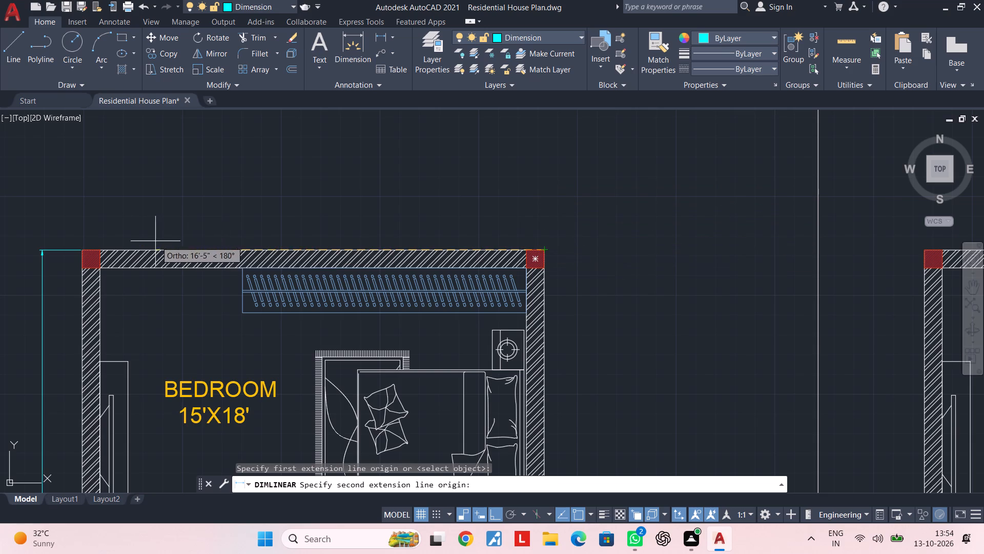
{"action": "left_click", "coordinate": [82, 249]}
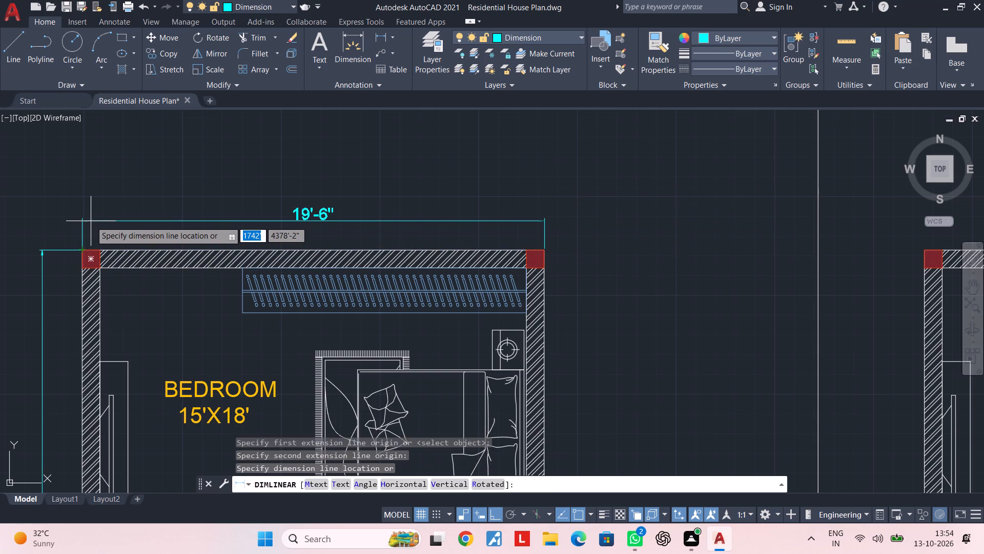
{"action": "scroll", "coordinate": [89, 225], "scroll_direction": "up", "scroll_amount": 1}
{"action": "left_click", "coordinate": [89, 229]}
Add a second linear dimension between the inner edges of the two top corner columns, placed between the wall and the overall width dimension.
{"action": "key", "text": "space"}
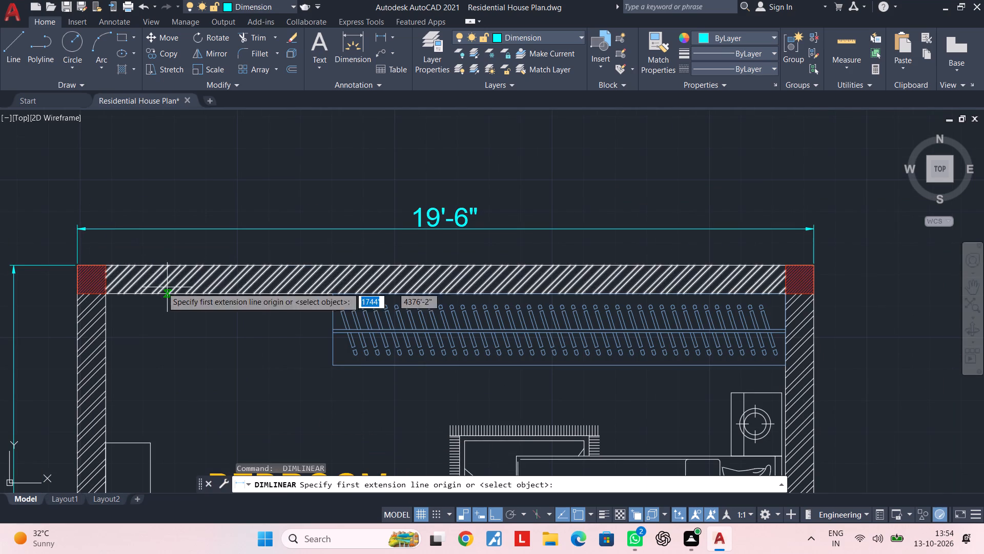
{"action": "left_click", "coordinate": [106, 263]}
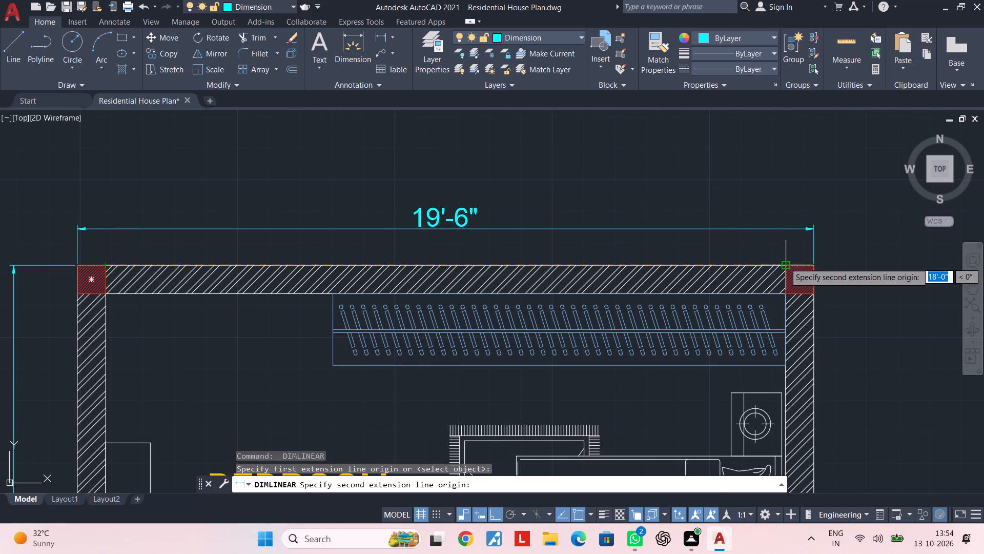
{"action": "left_click", "coordinate": [785, 263]}
{"action": "left_click", "coordinate": [782, 255]}
{"action": "key", "text": "Escape"}
{"action": "key", "text": "Escape"}
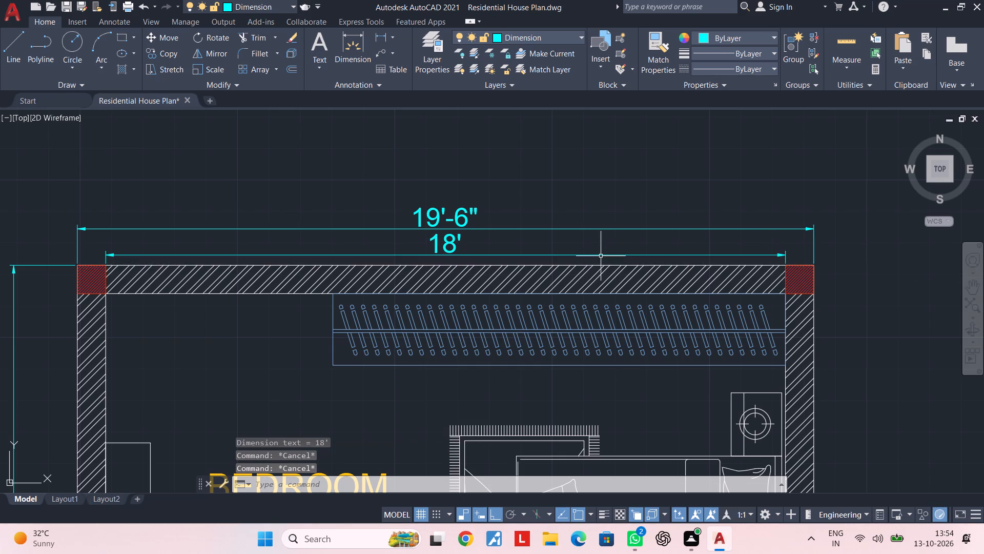
Override the text of the ground floor plan's overall outer width dimension with 20'.
{"action": "middle_click_drag", "start_coordinate": [619, 257], "coordinate": [722, 267]}
{"action": "scroll", "coordinate": [572, 241], "scroll_direction": "up", "scroll_amount": 1}
{"action": "double_click", "coordinate": [551, 224]}
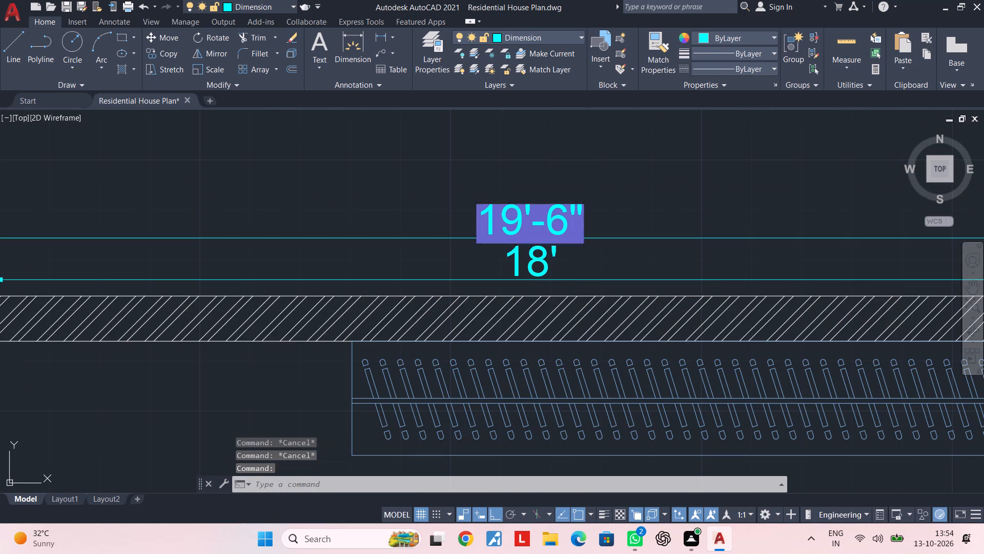
{"action": "double_click", "coordinate": [564, 224]}
{"action": "key", "text": "BackSpace"}
{"action": "type", "text": "20'"}
{"action": "key", "text": "Return"}
{"action": "left_click", "coordinate": [671, 182]}
{"action": "scroll", "coordinate": [667, 183], "scroll_direction": "down", "scroll_amount": 2}
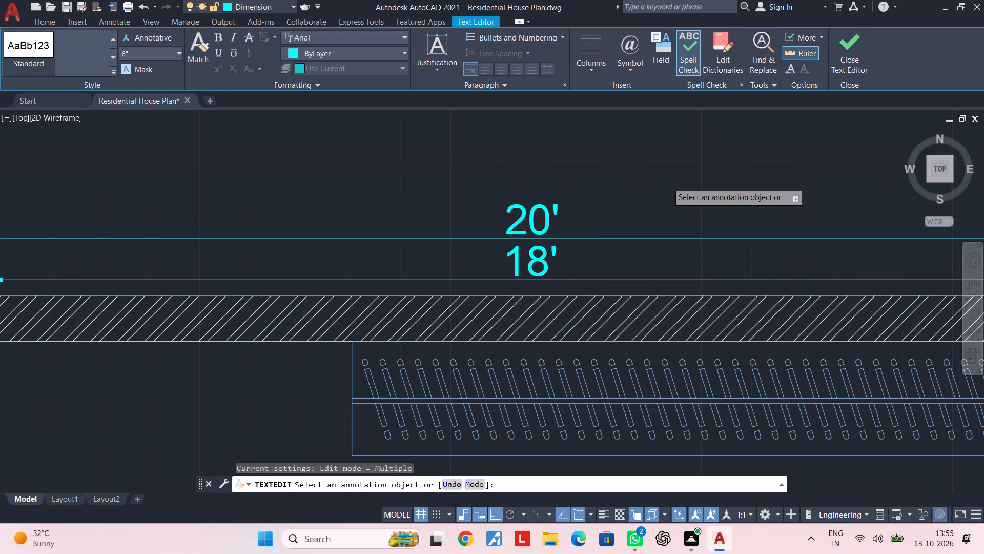
{"action": "scroll", "coordinate": [667, 183], "scroll_direction": "down", "scroll_amount": 1}
{"action": "key", "text": "Escape"}
{"action": "middle_click_drag", "start_coordinate": [667, 183], "coordinate": [511, 170]}
{"action": "key", "text": "Escape"}
{"action": "key", "text": "Escape"}
{"action": "middle_click_drag", "start_coordinate": [507, 188], "coordinate": [568, 173]}
{"action": "key", "text": "Escape"}
{"action": "scroll", "coordinate": [576, 203], "scroll_direction": "down", "scroll_amount": 2}
{"action": "middle_click_drag", "start_coordinate": [580, 207], "coordinate": [538, 187]}
{"action": "key", "text": "Escape"}
{"action": "middle_click_drag", "start_coordinate": [618, 236], "coordinate": [477, 194]}
{"action": "key", "text": "Escape"}
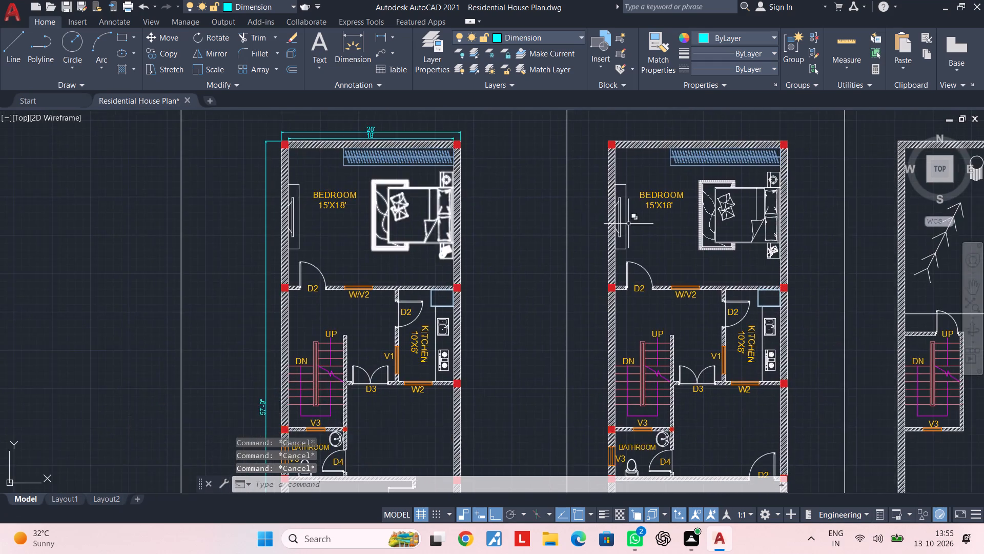
Save the drawing with the new ground floor width dimensions.
{"action": "middle_click_drag", "start_coordinate": [635, 224], "coordinate": [454, 202]}
{"action": "scroll", "coordinate": [633, 224], "scroll_direction": "down", "scroll_amount": 1}
{"action": "scroll", "coordinate": [452, 202], "scroll_direction": "up", "scroll_amount": 1}
{"action": "key", "text": "Escape"}
{"action": "key", "text": "Escape"}
{"action": "key", "text": "Escape"}
{"action": "key", "text": "Escape"}
{"action": "key", "text": "Escape"}
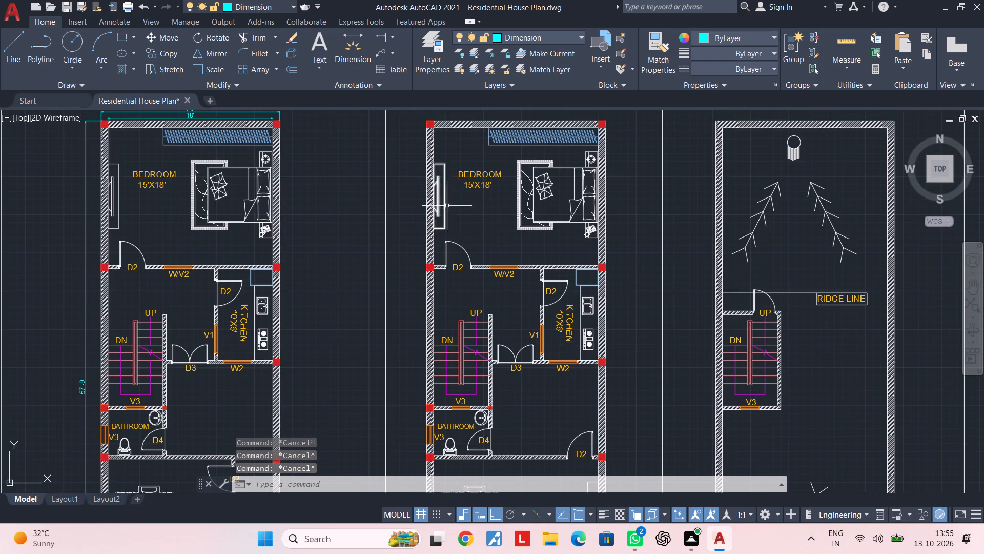
{"action": "scroll", "coordinate": [471, 193], "scroll_direction": "down", "scroll_amount": 1}
{"action": "middle_click_drag", "start_coordinate": [532, 203], "coordinate": [386, 185]}
{"action": "key", "text": "ctrl+s"}
{"action": "key", "text": "ctrl+s"}
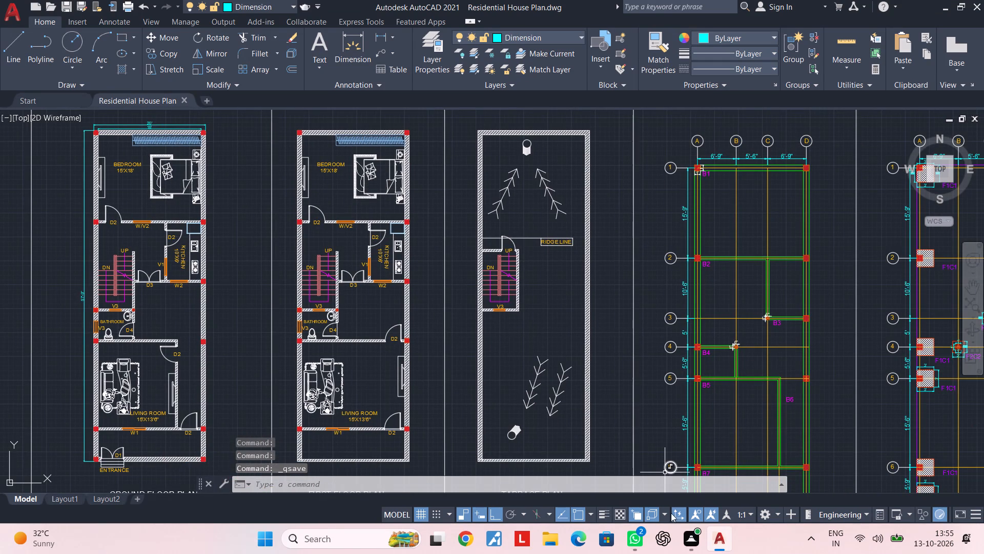
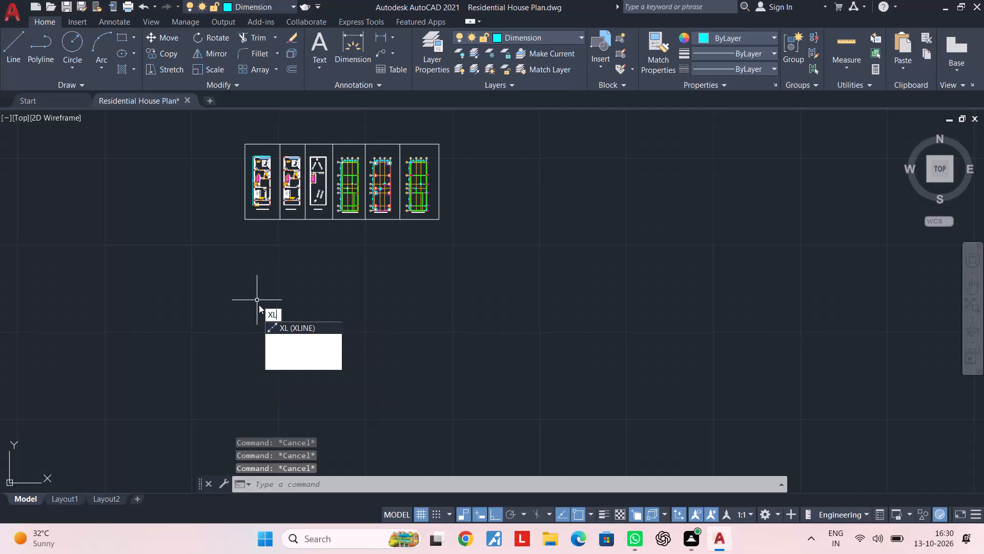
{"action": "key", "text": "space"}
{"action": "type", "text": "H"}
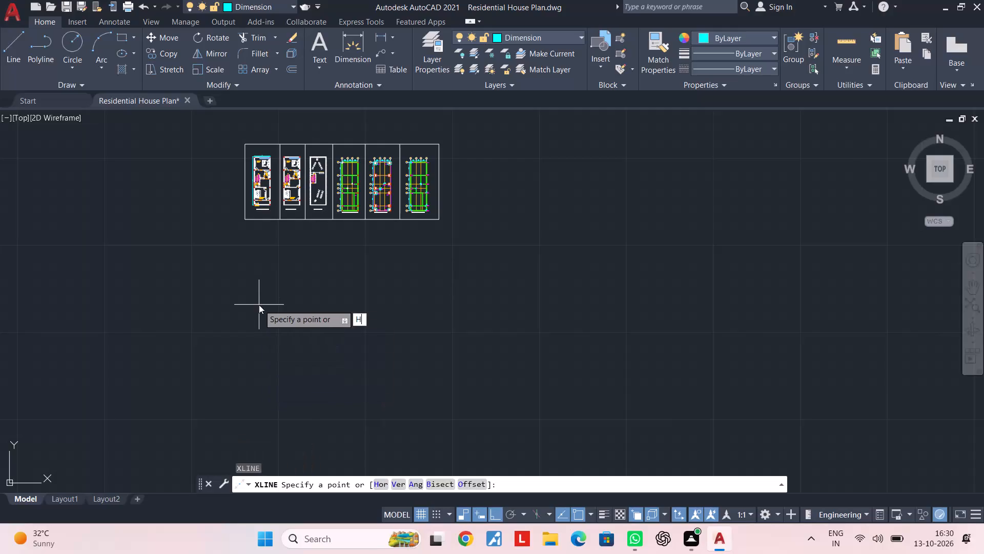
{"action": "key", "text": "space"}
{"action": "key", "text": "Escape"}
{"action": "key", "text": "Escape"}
Make layer 0 the current layer.
{"action": "left_click", "coordinate": [517, 39]}
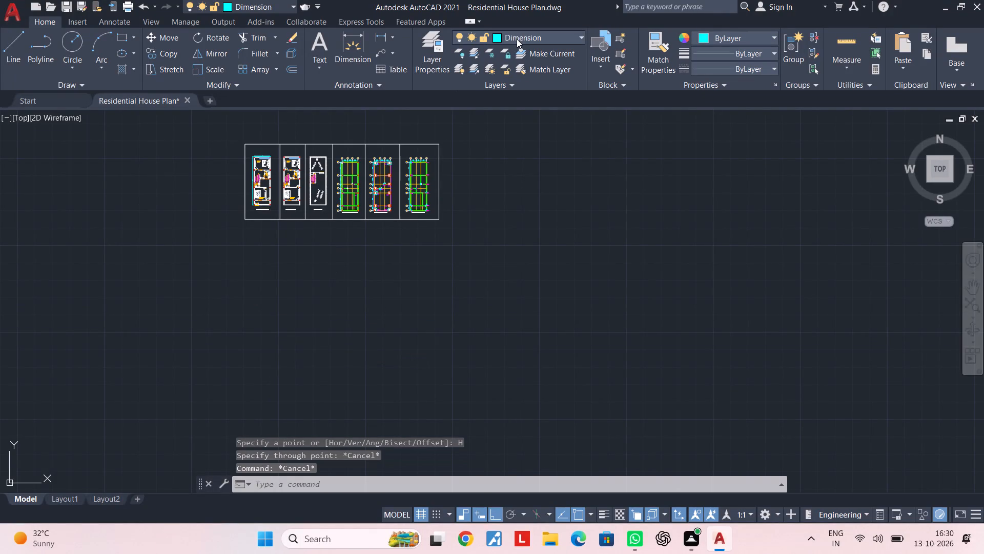
{"action": "left_click", "coordinate": [514, 46]}
{"action": "key", "text": "Escape"}
{"action": "key", "text": "Escape"}
{"action": "key", "text": "Escape"}
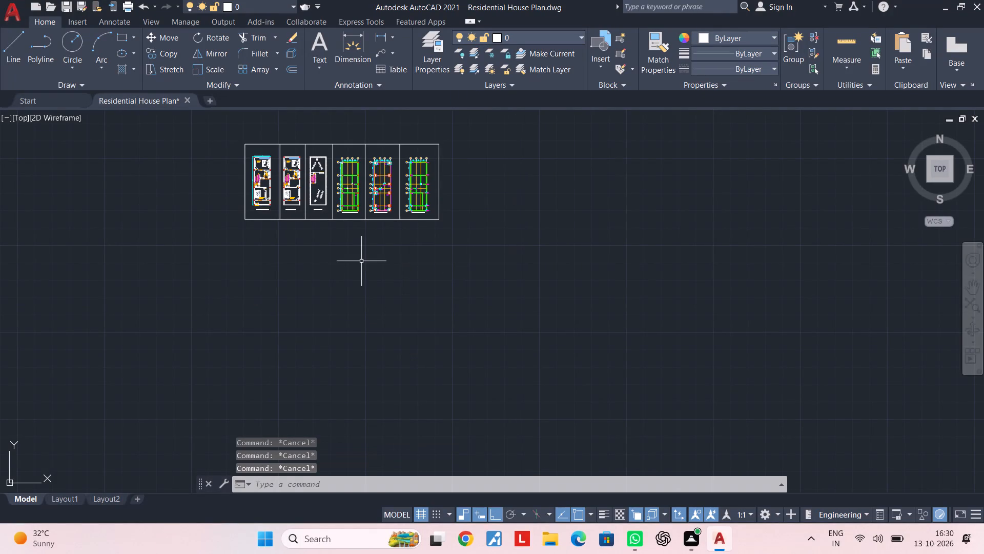
Draw a horizontal construction line in the empty area below the row of framed house plans.
{"action": "type", "text": "XL"}
{"action": "key", "text": "space"}
{"action": "type", "text": "H"}
{"action": "key", "text": "space"}
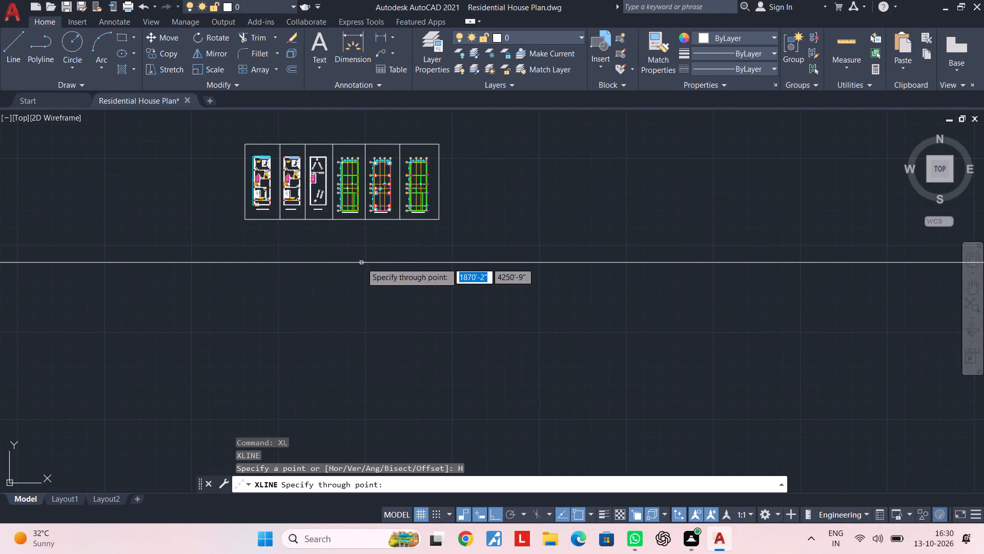
{"action": "left_click", "coordinate": [283, 334]}
{"action": "key", "text": "Escape"}
{"action": "key", "text": "Escape"}
{"action": "middle_click_drag", "start_coordinate": [253, 347], "coordinate": [295, 343]}
{"action": "key", "text": "Escape"}
{"action": "key", "text": "Escape"}
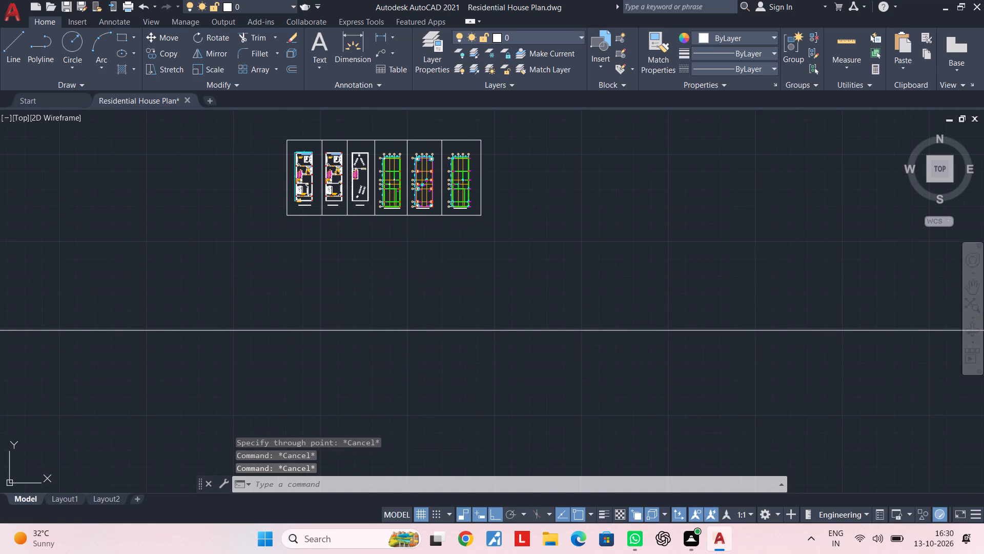
Draw a vertical construction line crossing the horizontal one, near the left edge of the plan sheets.
{"action": "key", "text": "x"}
{"action": "type", "text": "L V"}
{"action": "key", "text": "space"}
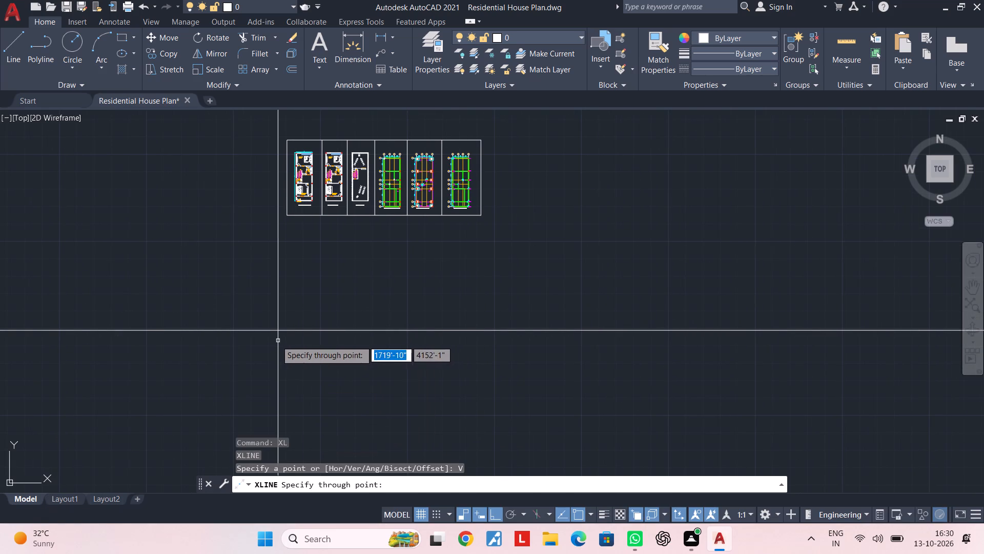
{"action": "scroll", "coordinate": [293, 325], "scroll_direction": "up", "scroll_amount": 2}
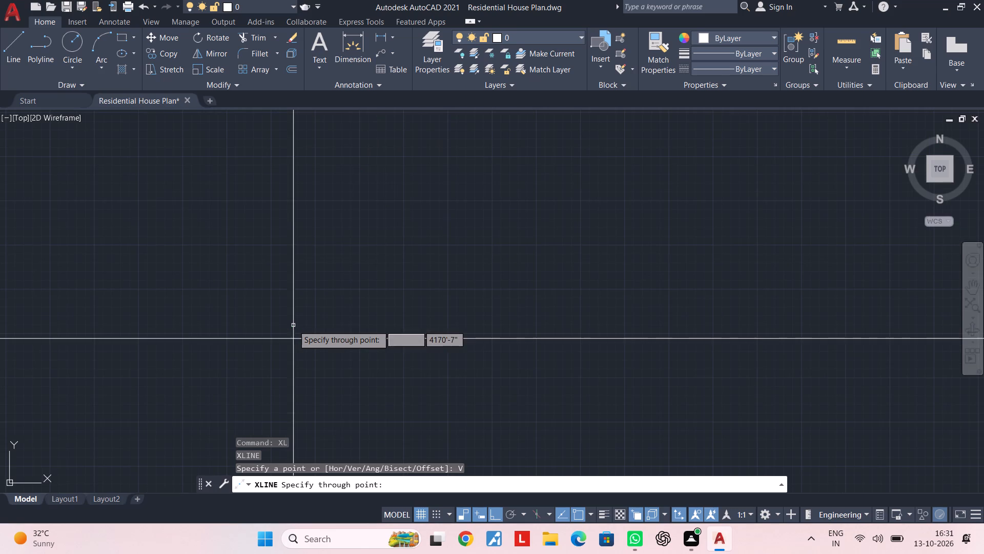
{"action": "left_click", "coordinate": [292, 338]}
{"action": "key", "text": "Escape"}
{"action": "scroll", "coordinate": [321, 400], "scroll_direction": "down", "scroll_amount": 3}
{"action": "middle_click_drag", "start_coordinate": [321, 393], "coordinate": [305, 391]}
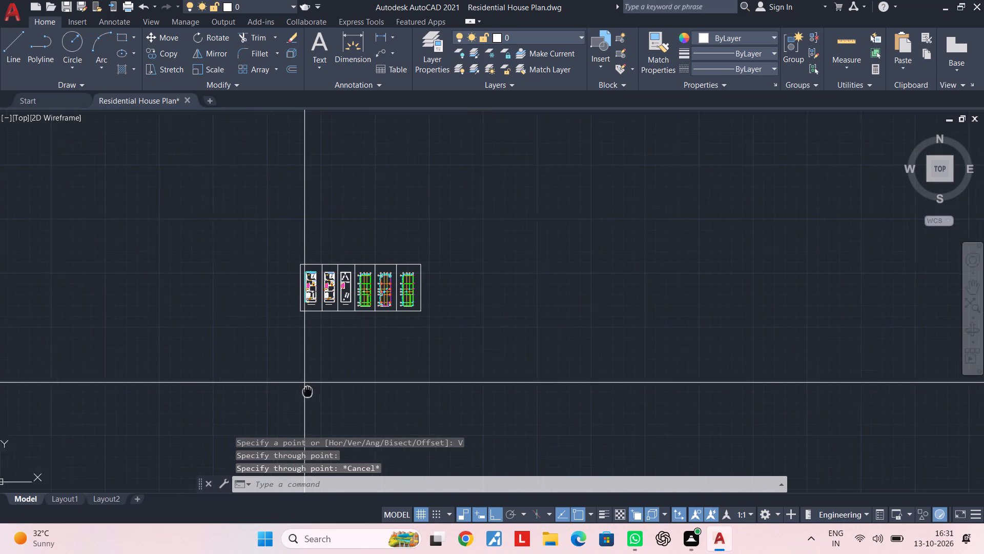
{"action": "middle_click_drag", "start_coordinate": [305, 391], "coordinate": [301, 390]}
{"action": "key", "text": "Escape"}
{"action": "key", "text": "Escape"}
Trim the vertical line below the crossing and the horizontal line left of it to form a lower-left corner.
{"action": "type", "text": "TR"}
{"action": "key", "text": "space"}
{"action": "scroll", "coordinate": [310, 387], "scroll_direction": "up", "scroll_amount": 1}
{"action": "middle_click_drag", "start_coordinate": [313, 390], "coordinate": [335, 339]}
{"action": "left_click", "coordinate": [329, 358]}
{"action": "left_click", "coordinate": [270, 359]}
{"action": "left_click", "coordinate": [262, 366]}
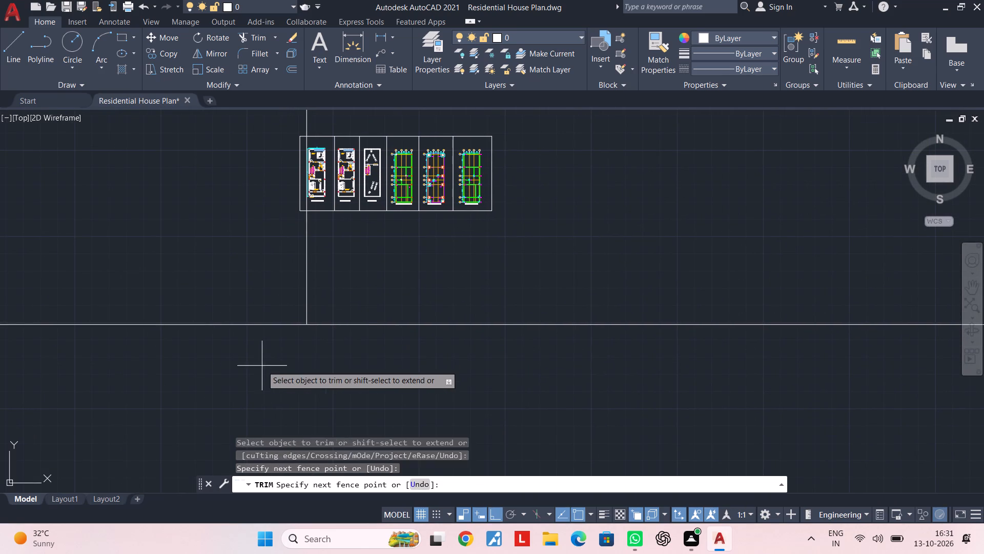
{"action": "left_click", "coordinate": [264, 302]}
{"action": "middle_click_drag", "start_coordinate": [274, 293], "coordinate": [260, 326]}
{"action": "key", "text": "Escape"}
{"action": "key", "text": "Escape"}
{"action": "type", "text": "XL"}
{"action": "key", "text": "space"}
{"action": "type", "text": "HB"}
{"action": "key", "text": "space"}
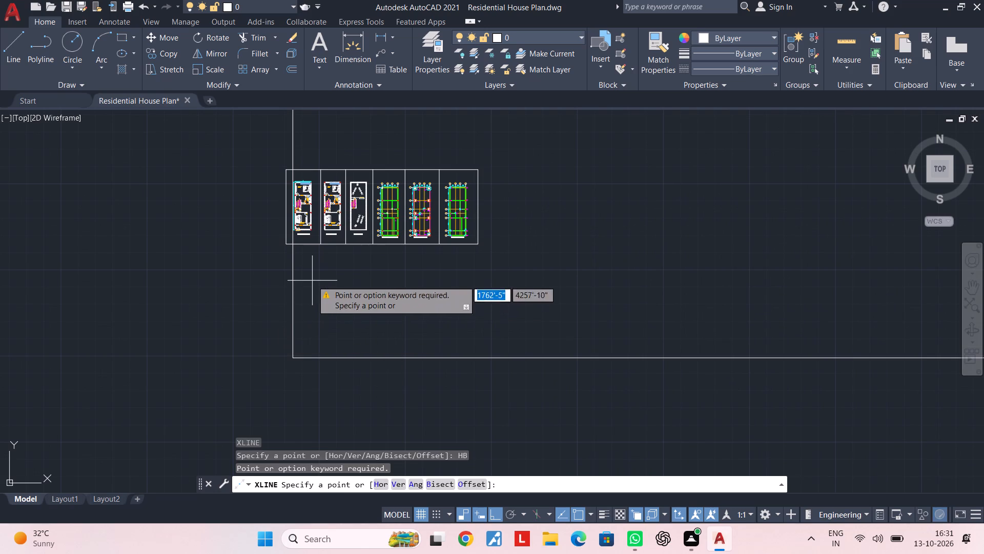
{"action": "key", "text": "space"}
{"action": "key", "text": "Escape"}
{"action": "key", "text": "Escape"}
Draw a second horizontal construction line between the plan sheets and the lower horizontal line.
{"action": "type", "text": "XL"}
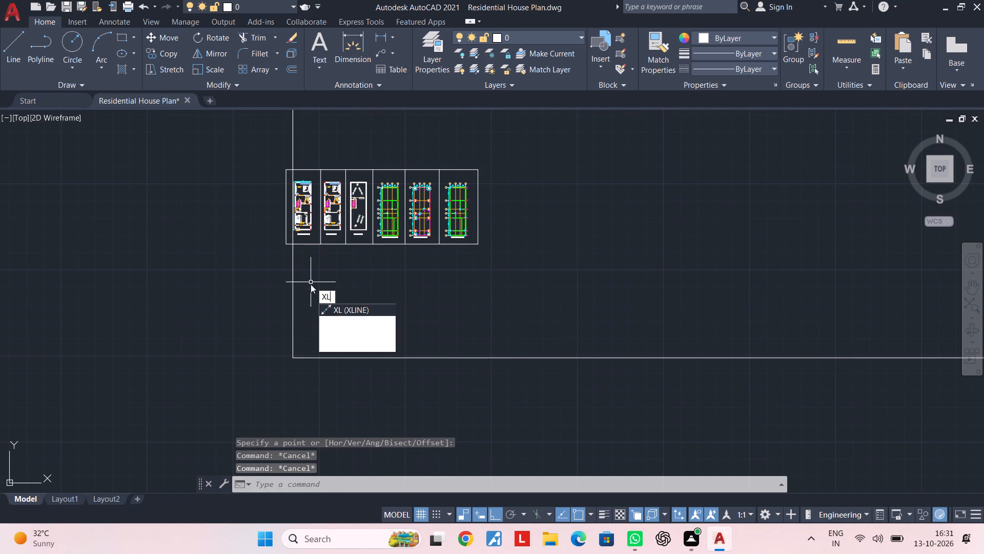
{"action": "key", "text": "space"}
{"action": "type", "text": "H"}
{"action": "key", "text": "space"}
{"action": "left_click", "coordinate": [312, 280]}
{"action": "key", "text": "Escape"}
{"action": "key", "text": "Escape"}
{"action": "key", "text": "Escape"}
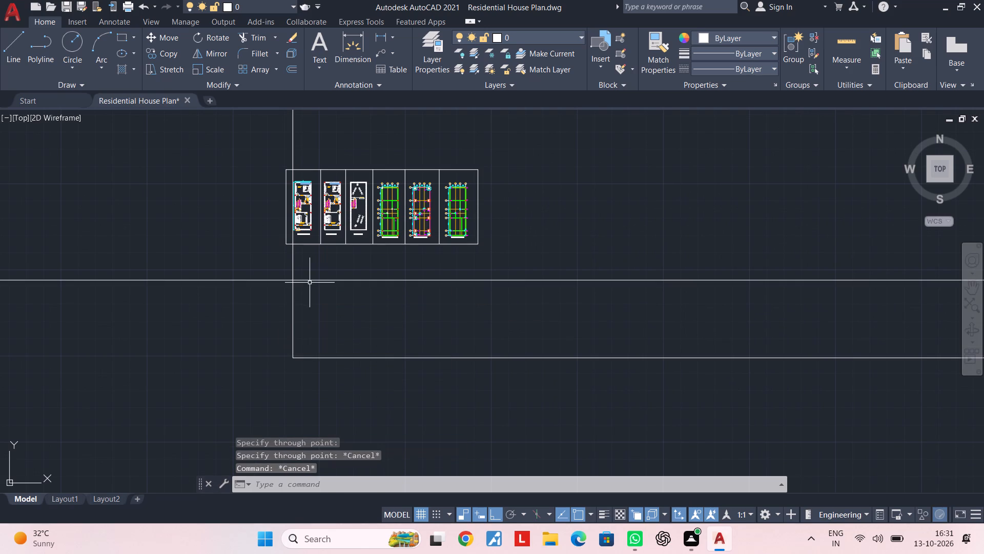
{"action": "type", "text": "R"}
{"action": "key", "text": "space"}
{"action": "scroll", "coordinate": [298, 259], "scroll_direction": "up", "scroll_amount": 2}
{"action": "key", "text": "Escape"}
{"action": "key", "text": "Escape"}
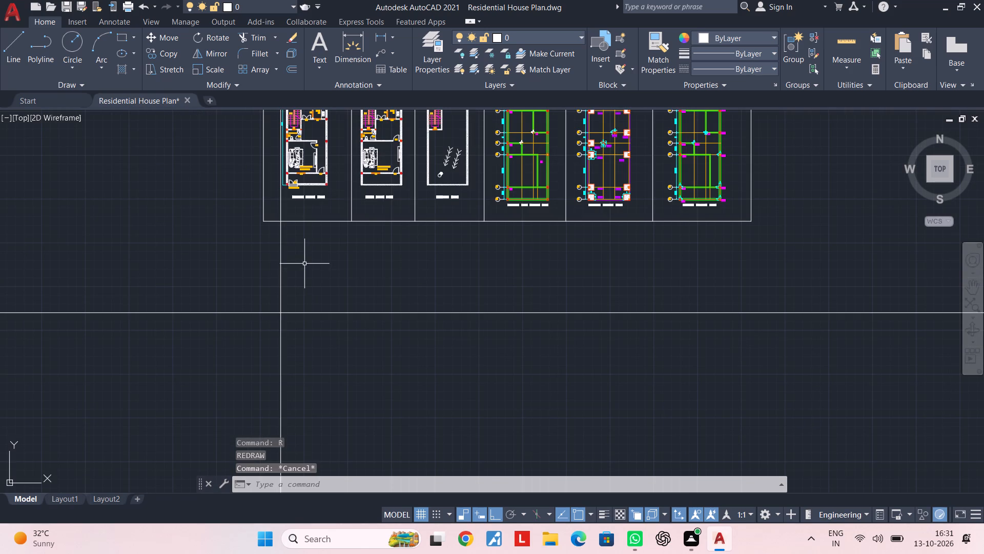
Trim the new horizontal line left of the vertical line and the vertical line between it and the plan sheets.
{"action": "key", "text": "t"}
{"action": "key", "text": "r"}
{"action": "key", "text": "space"}
{"action": "left_click", "coordinate": [325, 271]}
{"action": "left_click", "coordinate": [237, 277]}
{"action": "left_click", "coordinate": [204, 281]}
{"action": "left_click", "coordinate": [194, 342]}
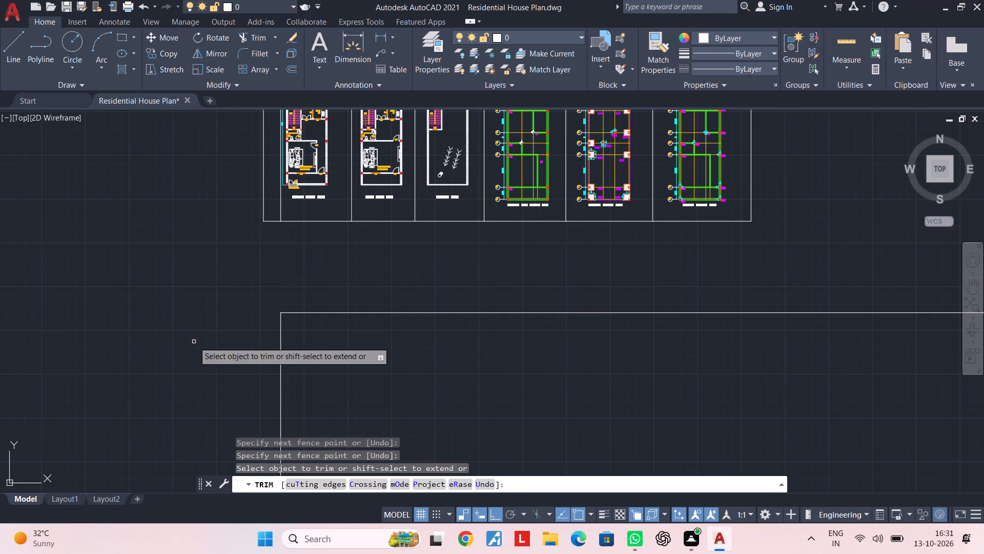
{"action": "key", "text": "Escape"}
Delete the leftover vertical line running through and above the first plan sheet.
{"action": "scroll", "coordinate": [199, 335], "scroll_direction": "down", "scroll_amount": 3}
{"action": "middle_click_drag", "start_coordinate": [199, 342], "coordinate": [199, 365]}
{"action": "key", "text": "Escape"}
{"action": "left_click", "coordinate": [302, 205]}
{"action": "left_click", "coordinate": [120, 230]}
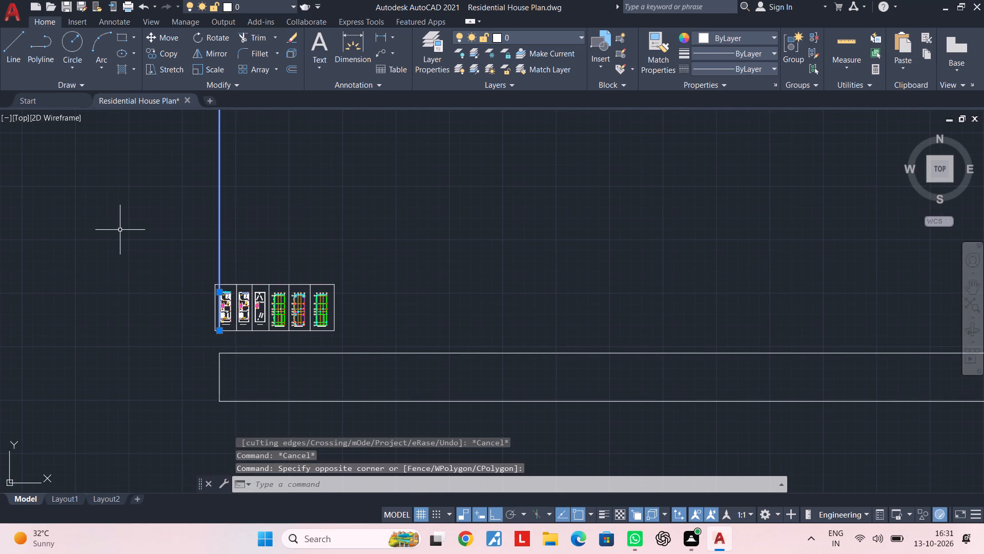
{"action": "key", "text": "Delete"}
{"action": "key", "text": "Escape"}
{"action": "key", "text": "Escape"}
Delete the lower horizontal line of the open-ended outline.
{"action": "middle_click_drag", "start_coordinate": [291, 396], "coordinate": [278, 278]}
{"action": "scroll", "coordinate": [218, 315], "scroll_direction": "up", "scroll_amount": 2}
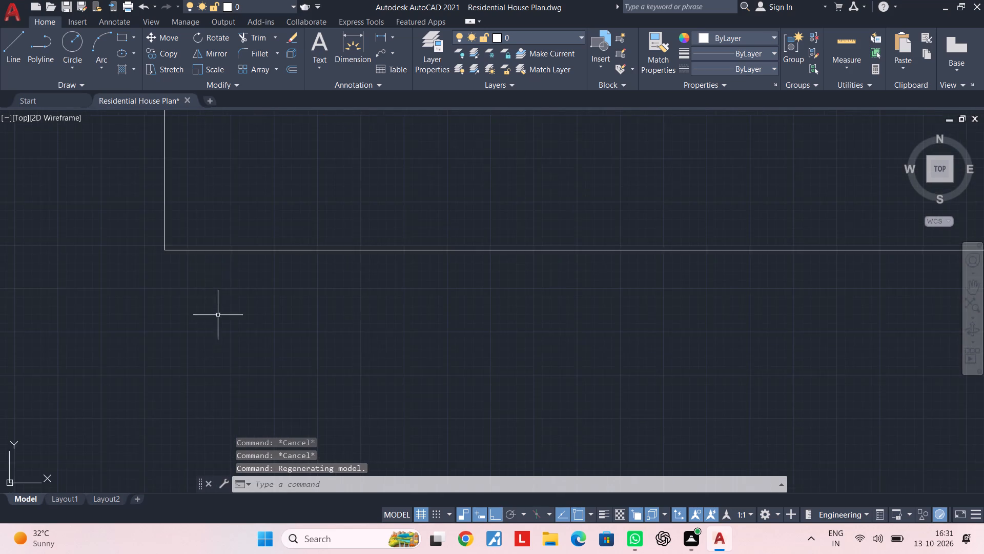
{"action": "scroll", "coordinate": [217, 315], "scroll_direction": "up", "scroll_amount": 3}
{"action": "middle_click_drag", "start_coordinate": [202, 299], "coordinate": [175, 386]}
{"action": "scroll", "coordinate": [201, 375], "scroll_direction": "down", "scroll_amount": 3}
{"action": "middle_click_drag", "start_coordinate": [232, 373], "coordinate": [218, 329]}
{"action": "key", "text": "Escape"}
{"action": "left_click", "coordinate": [260, 359]}
{"action": "key", "text": "Escape"}
{"action": "left_click", "coordinate": [200, 256]}
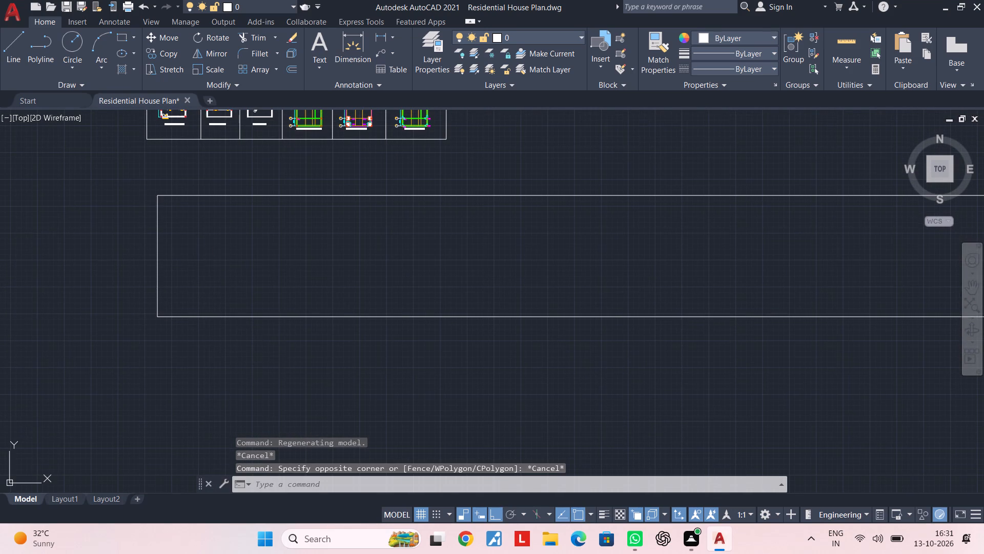
{"action": "left_click", "coordinate": [227, 358]}
{"action": "left_click", "coordinate": [289, 372]}
{"action": "left_click", "coordinate": [191, 235]}
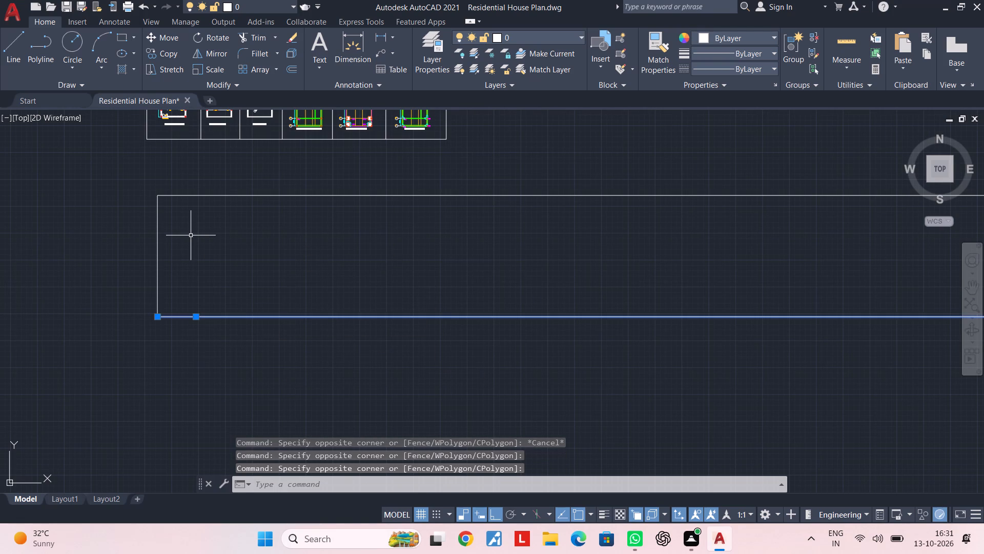
{"action": "key", "text": "Delete"}
{"action": "key", "text": "Escape"}
{"action": "key", "text": "Escape"}
{"action": "key", "text": "Escape"}
{"action": "key", "text": "Escape"}
{"action": "key", "text": "Escape"}
{"action": "key", "text": "Escape"}
{"action": "key", "text": "Escape"}
{"action": "key", "text": "Escape"}
{"action": "key", "text": "Escape"}
{"action": "key", "text": "Escape"}
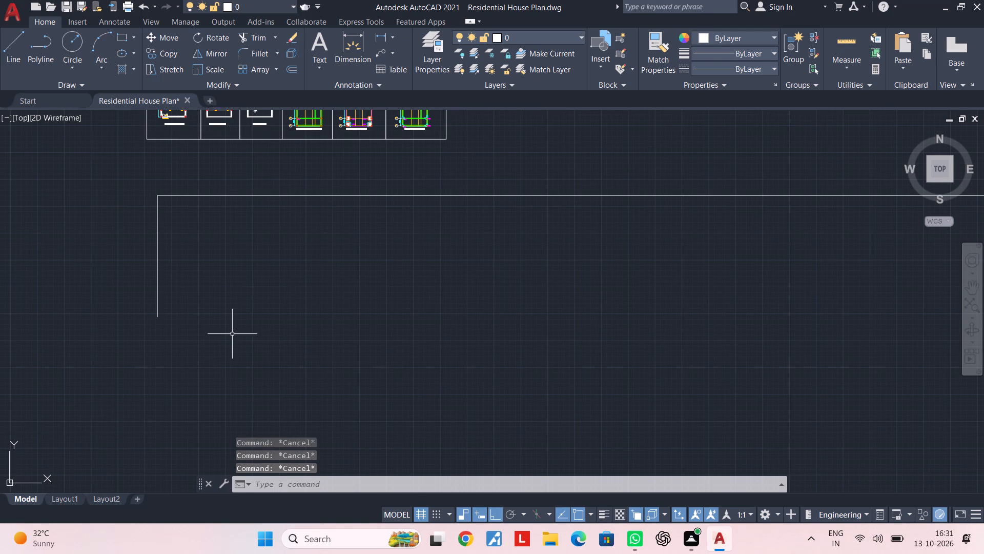
{"action": "key", "text": "Escape"}
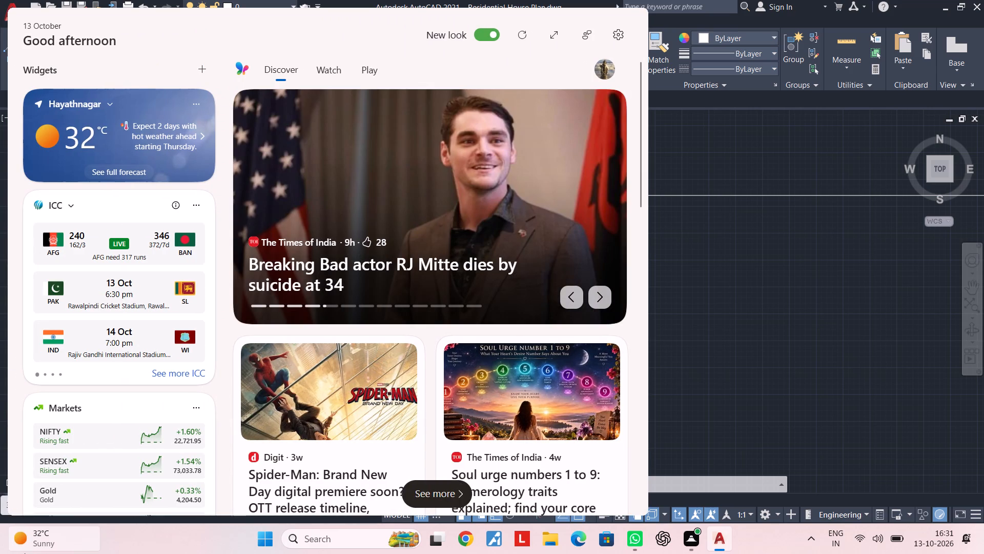
{"action": "key", "text": "Escape"}
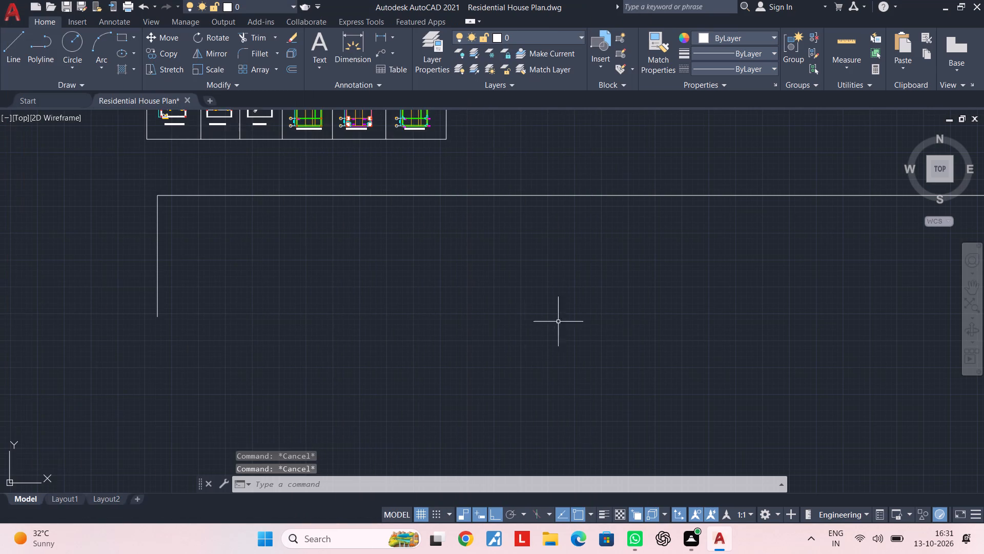
Draw a new horizontal construction line a short distance below the free lower end of the vertical line.
{"action": "key", "text": "Escape"}
{"action": "middle_click_drag", "start_coordinate": [473, 322], "coordinate": [488, 304]}
{"action": "key", "text": "Escape"}
{"action": "key", "text": "Escape"}
{"action": "key", "text": "Escape"}
{"action": "type", "text": "XL"}
{"action": "key", "text": "space"}
{"action": "type", "text": "H"}
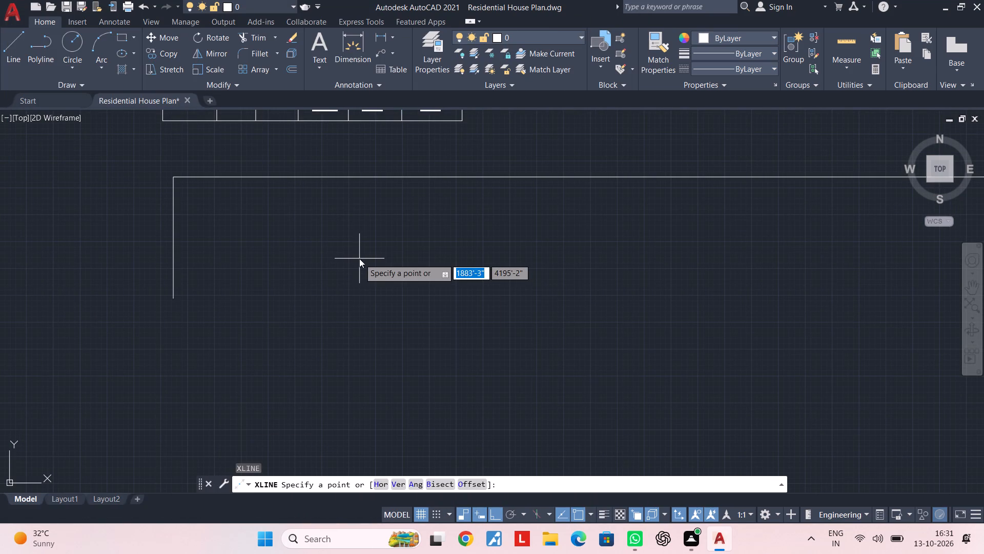
{"action": "key", "text": "space"}
{"action": "scroll", "coordinate": [362, 340], "scroll_direction": "down", "scroll_amount": 3}
{"action": "middle_click_drag", "start_coordinate": [363, 330], "coordinate": [361, 298]}
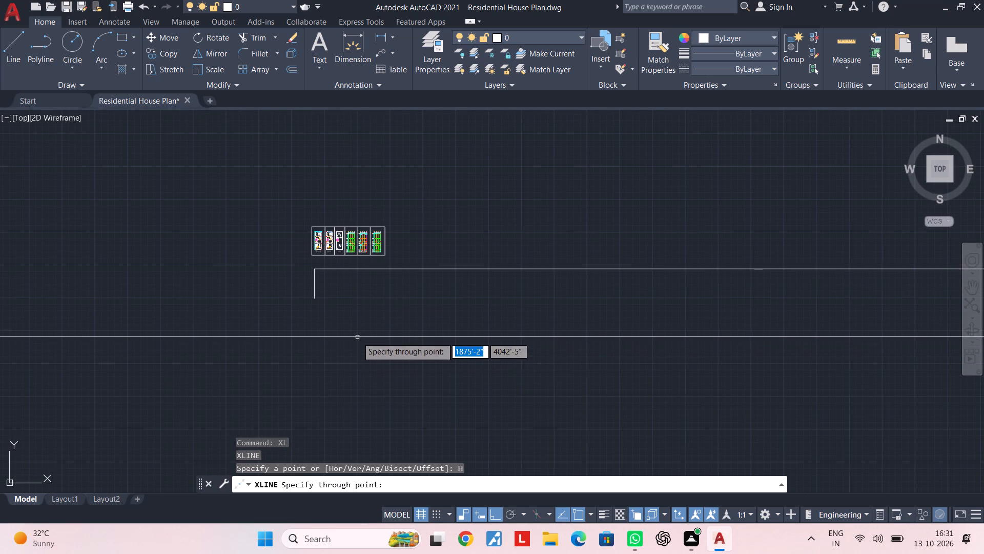
{"action": "left_click", "coordinate": [357, 330]}
{"action": "key", "text": "Escape"}
{"action": "key", "text": "Escape"}
Extend the vertical line down to the new horizontal construction line.
{"action": "type", "text": "EX"}
{"action": "key", "text": "space"}
{"action": "left_click", "coordinate": [355, 288]}
{"action": "left_click", "coordinate": [256, 296]}
{"action": "left_click", "coordinate": [265, 308]}
{"action": "key", "text": "Escape"}
{"action": "key", "text": "Escape"}
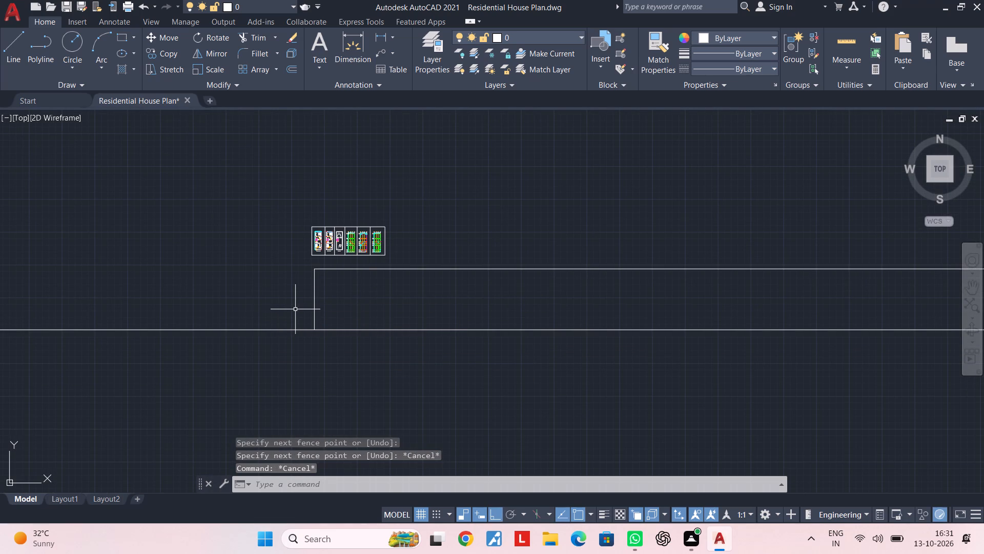
Trim the part of the lower horizontal line that runs left of the vertical line.
{"action": "key", "text": "t"}
{"action": "key", "text": "r"}
{"action": "key", "text": "space"}
{"action": "left_click", "coordinate": [295, 369]}
{"action": "left_click", "coordinate": [292, 292]}
{"action": "key", "text": "Escape"}
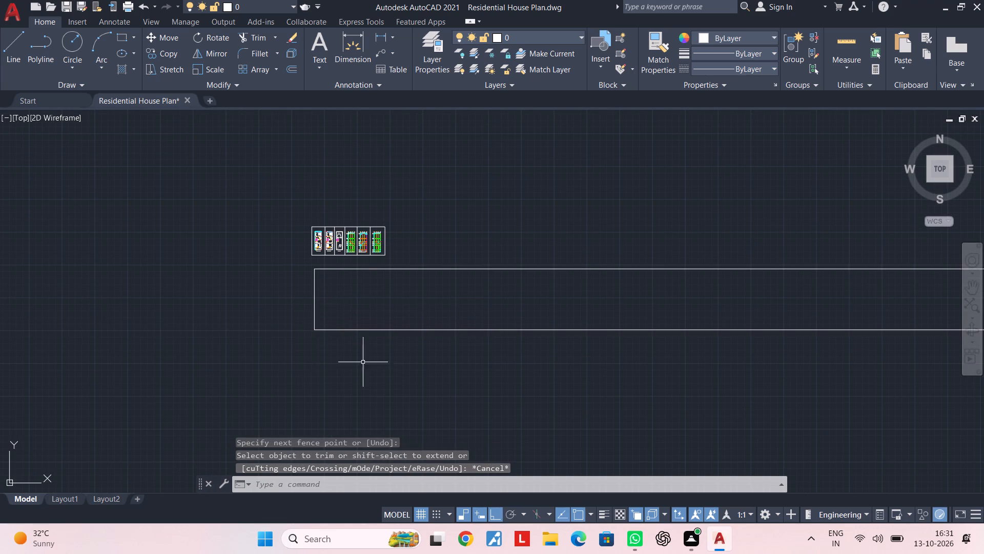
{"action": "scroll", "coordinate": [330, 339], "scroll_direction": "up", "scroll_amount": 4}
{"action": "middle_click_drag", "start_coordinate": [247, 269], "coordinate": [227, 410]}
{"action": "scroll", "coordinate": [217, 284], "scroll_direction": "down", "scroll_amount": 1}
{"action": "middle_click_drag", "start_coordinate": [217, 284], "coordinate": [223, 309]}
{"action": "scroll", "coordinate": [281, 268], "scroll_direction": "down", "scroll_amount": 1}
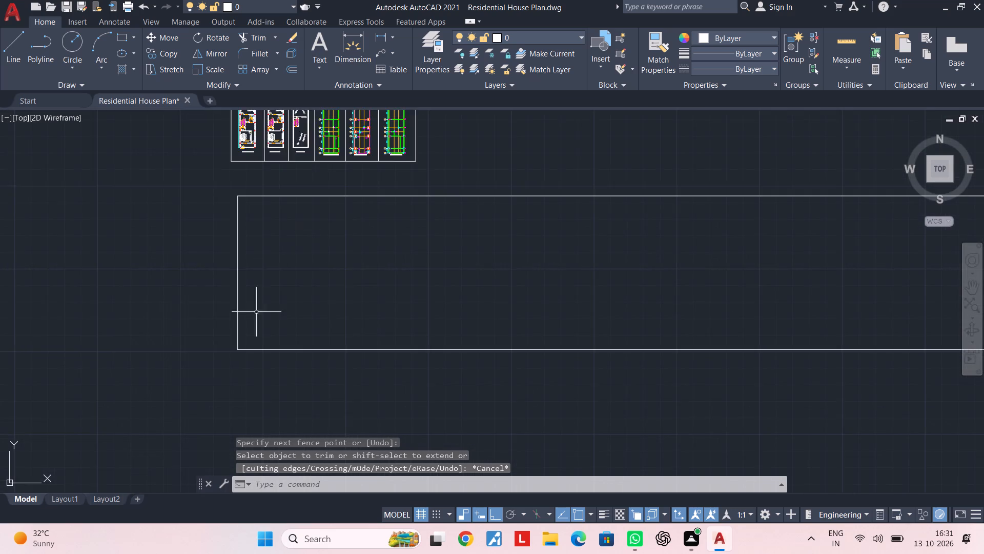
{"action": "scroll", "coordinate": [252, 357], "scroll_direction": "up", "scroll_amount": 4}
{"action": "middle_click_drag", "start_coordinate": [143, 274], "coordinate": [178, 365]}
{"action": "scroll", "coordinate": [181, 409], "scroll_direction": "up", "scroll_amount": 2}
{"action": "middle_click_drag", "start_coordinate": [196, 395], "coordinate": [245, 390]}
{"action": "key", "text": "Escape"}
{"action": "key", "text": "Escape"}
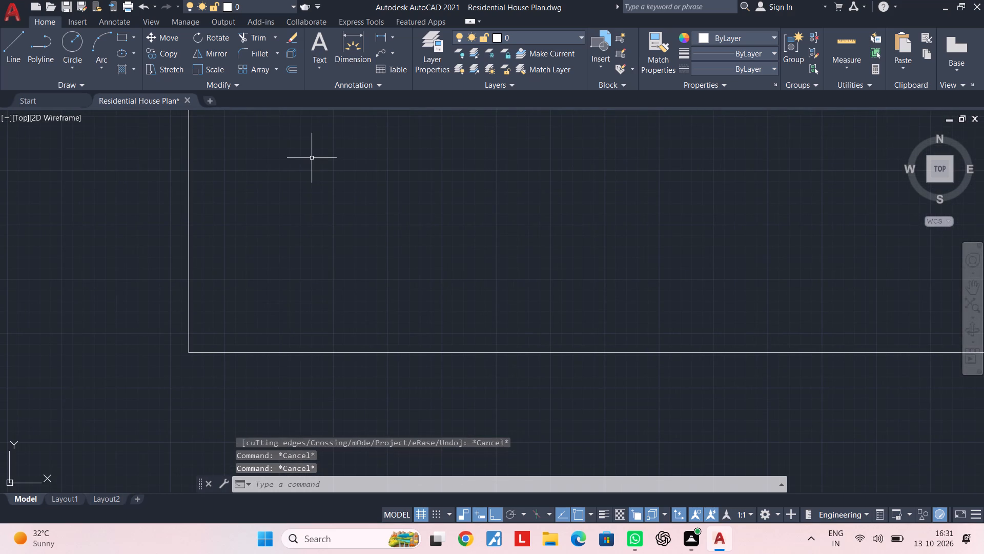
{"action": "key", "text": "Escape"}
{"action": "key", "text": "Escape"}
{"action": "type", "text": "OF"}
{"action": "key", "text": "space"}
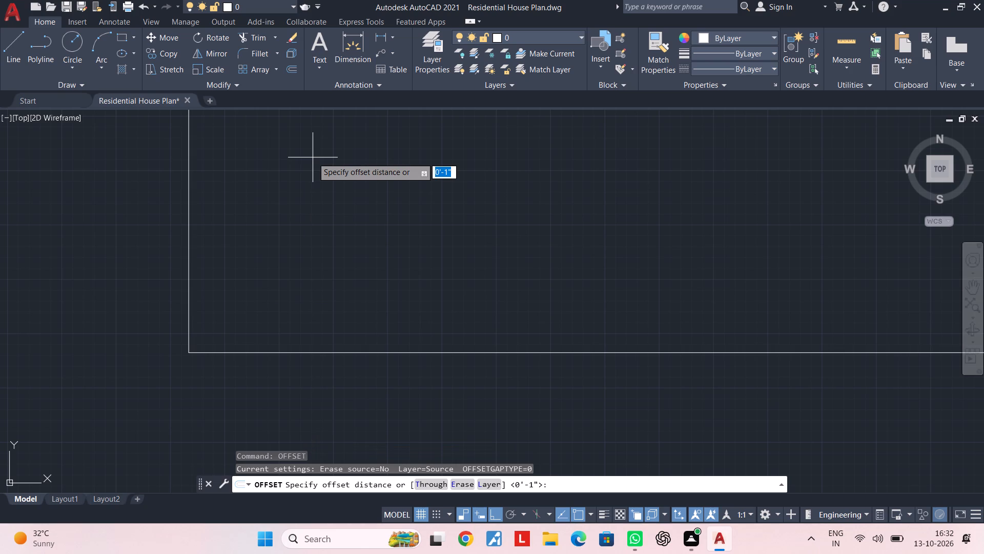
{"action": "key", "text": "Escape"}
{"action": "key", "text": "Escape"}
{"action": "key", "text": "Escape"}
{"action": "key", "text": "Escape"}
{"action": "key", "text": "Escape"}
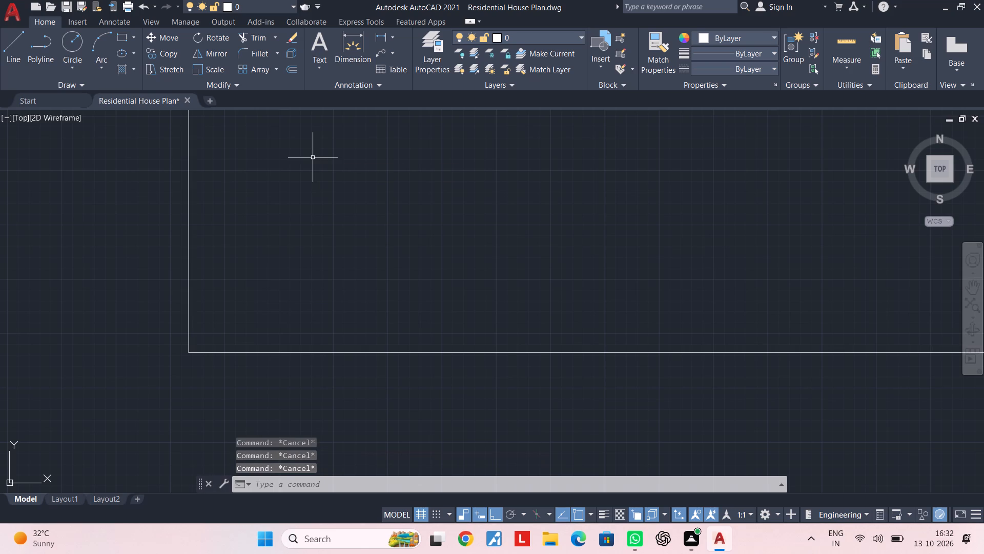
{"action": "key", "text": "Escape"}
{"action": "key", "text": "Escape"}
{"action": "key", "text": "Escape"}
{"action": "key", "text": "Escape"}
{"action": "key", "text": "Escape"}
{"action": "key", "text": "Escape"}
Offset the vertical construction line 1' to its right.
{"action": "key", "text": "o"}
{"action": "type", "text": "F"}
{"action": "key", "text": "space"}
{"action": "type", "text": "1'"}
{"action": "key", "text": "Return"}
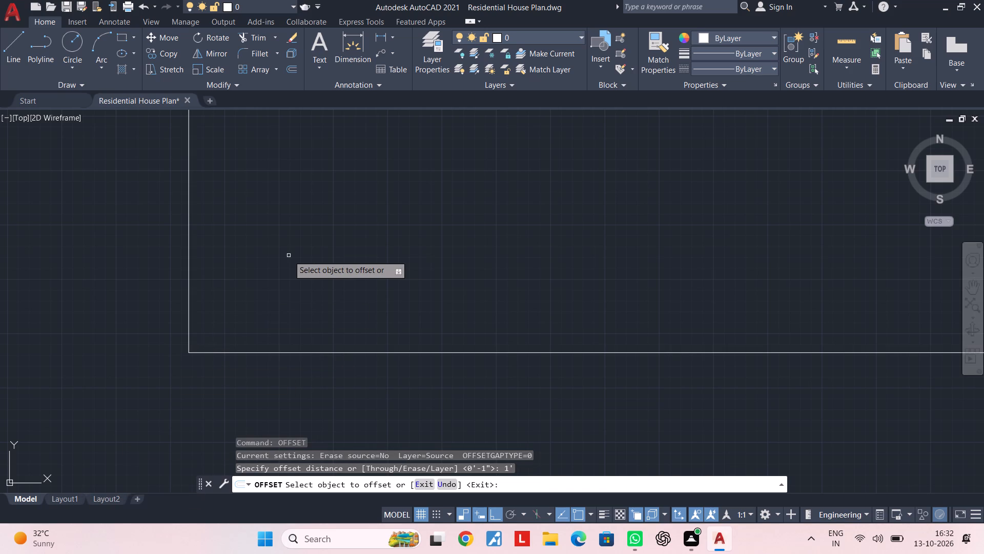
{"action": "left_click", "coordinate": [189, 274]}
{"action": "left_click", "coordinate": [238, 274]}
{"action": "key", "text": "Escape"}
{"action": "key", "text": "Escape"}
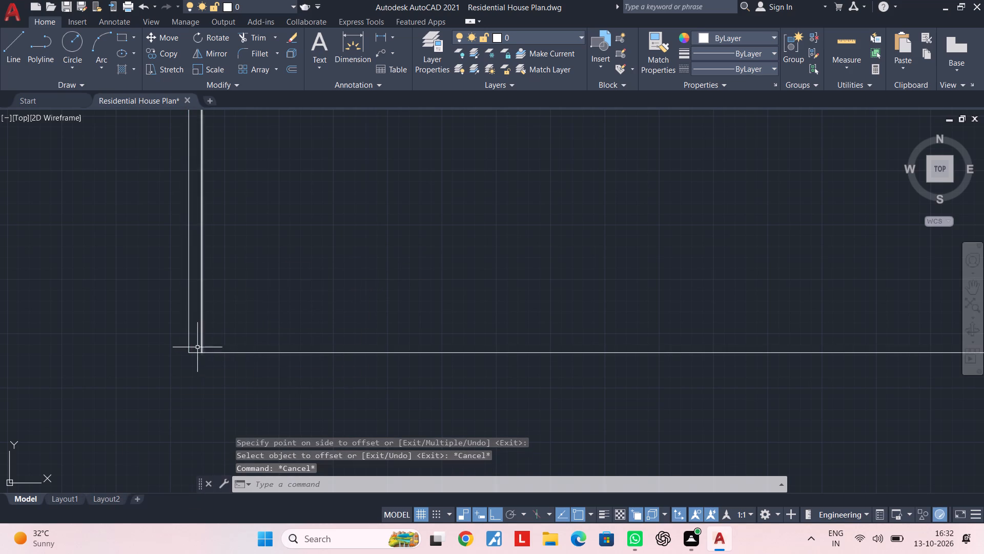
Offset the two vertical lines 1' outward, one to the left and one to the right, making four parallel lines.
{"action": "middle_click_drag", "start_coordinate": [196, 346], "coordinate": [233, 336]}
{"action": "key", "text": "Escape"}
{"action": "scroll", "coordinate": [232, 332], "scroll_direction": "up", "scroll_amount": 1}
{"action": "middle_click_drag", "start_coordinate": [233, 330], "coordinate": [250, 330]}
{"action": "key", "text": "Escape"}
{"action": "key", "text": "Escape"}
{"action": "key", "text": "Escape"}
{"action": "type", "text": "OF 1'"}
{"action": "key", "text": "Return"}
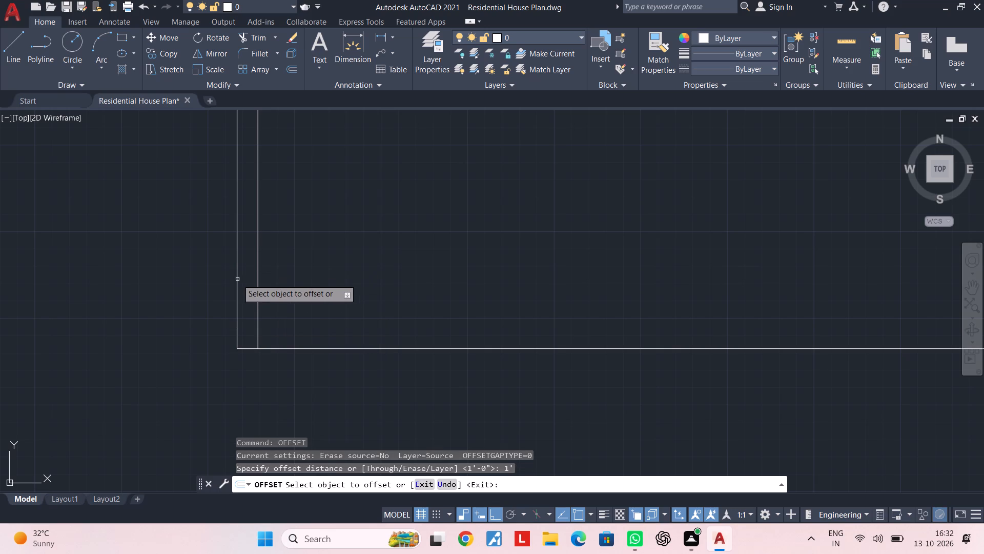
{"action": "left_click", "coordinate": [238, 284]}
{"action": "left_click", "coordinate": [187, 291]}
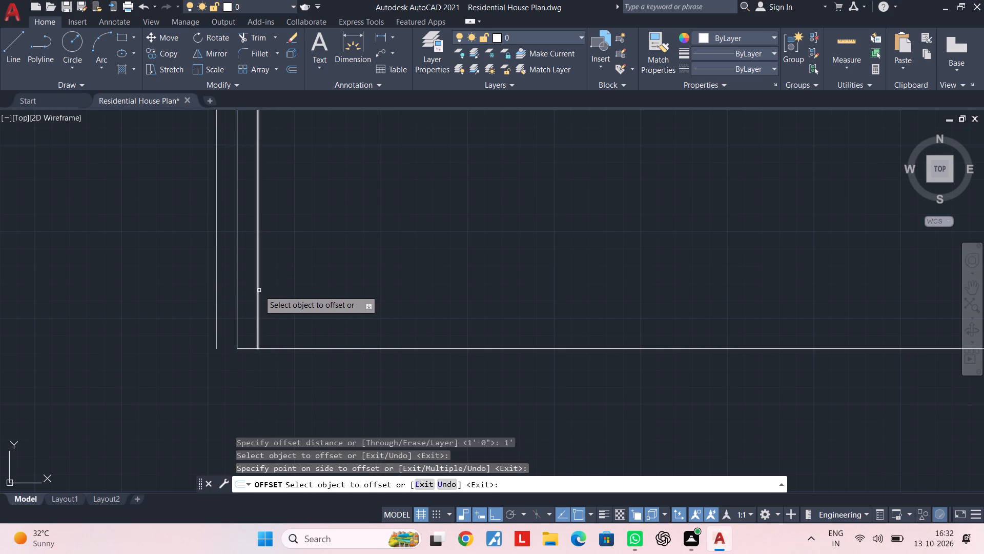
{"action": "left_click", "coordinate": [259, 290]}
{"action": "left_click", "coordinate": [319, 290]}
{"action": "key", "text": "Escape"}
{"action": "key", "text": "Escape"}
{"action": "key", "text": "Escape"}
{"action": "key", "text": "Escape"}
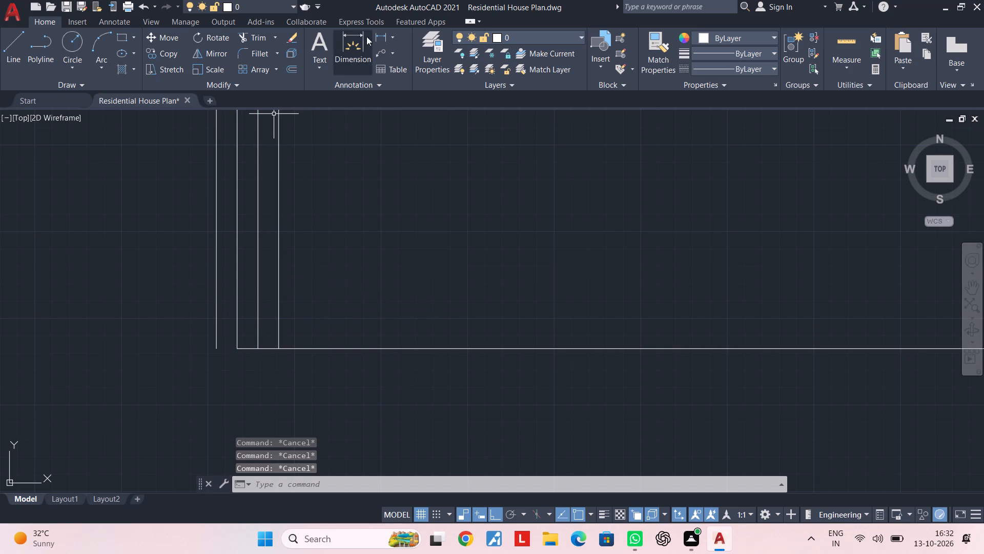
Check the overall width across the lower ends of the four vertical lines with a linear dimension.
{"action": "left_click", "coordinate": [383, 34]}
{"action": "left_click", "coordinate": [213, 348]}
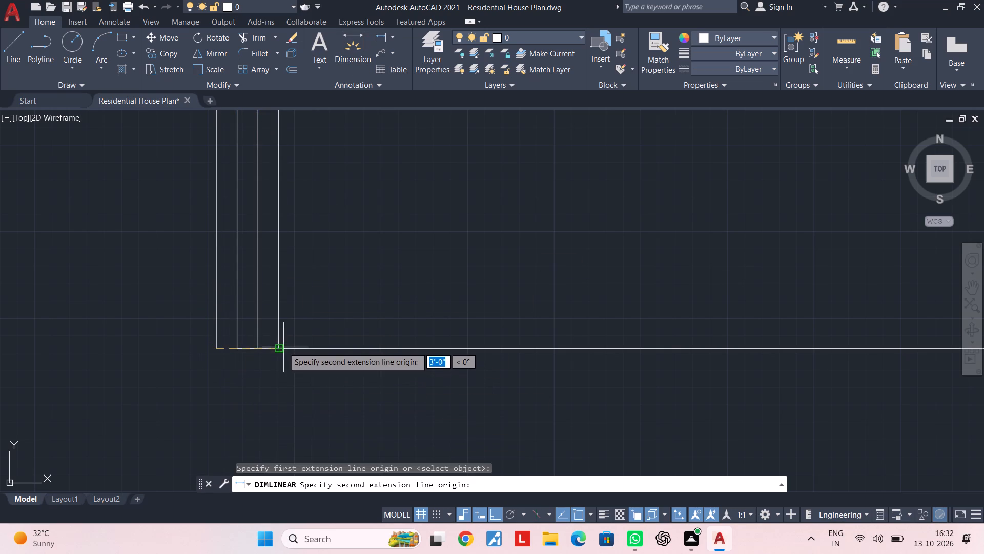
{"action": "left_click", "coordinate": [283, 347]}
{"action": "scroll", "coordinate": [271, 357], "scroll_direction": "up", "scroll_amount": 2}
{"action": "key", "text": "Escape"}
{"action": "key", "text": "Escape"}
{"action": "key", "text": "Escape"}
{"action": "key", "text": "Escape"}
{"action": "key", "text": "Escape"}
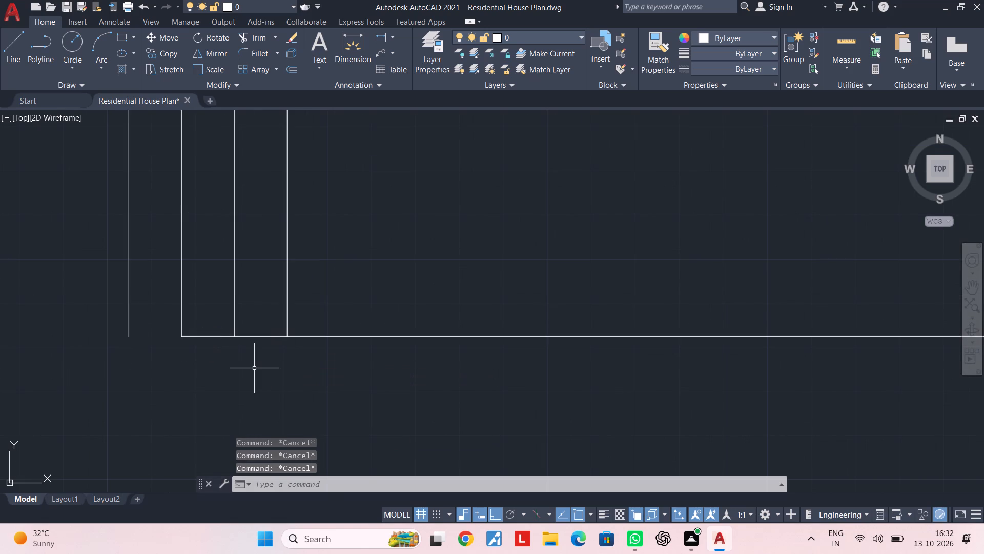
{"action": "key", "text": "Escape"}
Extend the bottom horizontal line left to the outermost left vertical line.
{"action": "middle_click_drag", "start_coordinate": [258, 368], "coordinate": [236, 356]}
{"action": "key", "text": "Escape"}
{"action": "key", "text": "Escape"}
{"action": "key", "text": "Escape"}
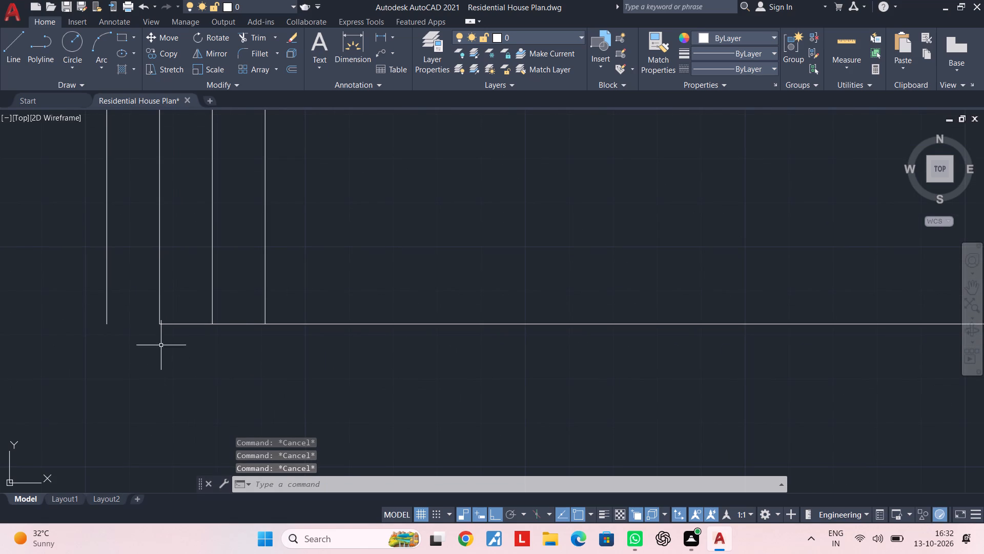
{"action": "key", "text": "Escape"}
{"action": "key", "text": "Escape"}
{"action": "type", "text": "EX"}
{"action": "key", "text": "space"}
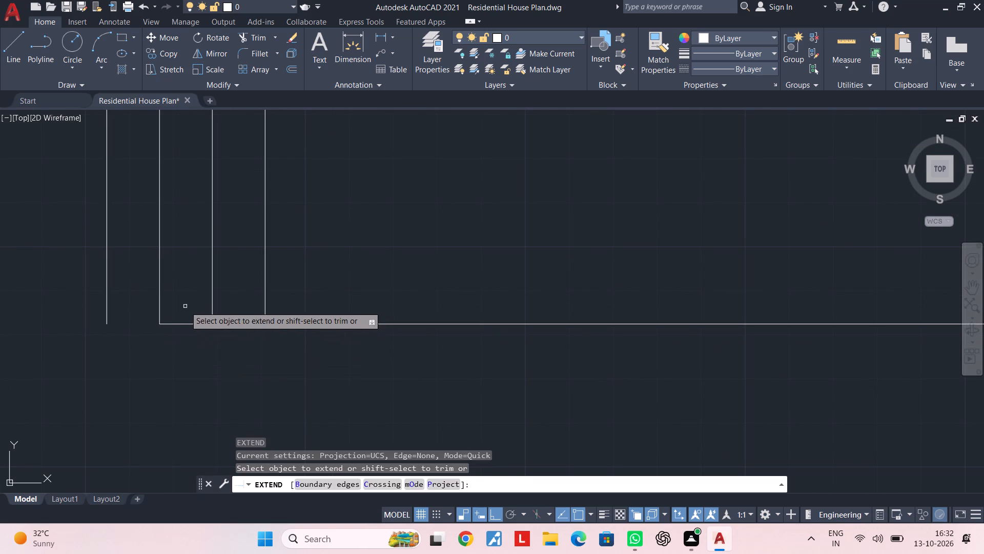
{"action": "left_click", "coordinate": [184, 306]}
{"action": "left_click", "coordinate": [180, 370]}
{"action": "key", "text": "Escape"}
{"action": "key", "text": "Escape"}
Trim the bottom horizontal line between the two middle vertical lines.
{"action": "type", "text": "TR"}
{"action": "key", "text": "space"}
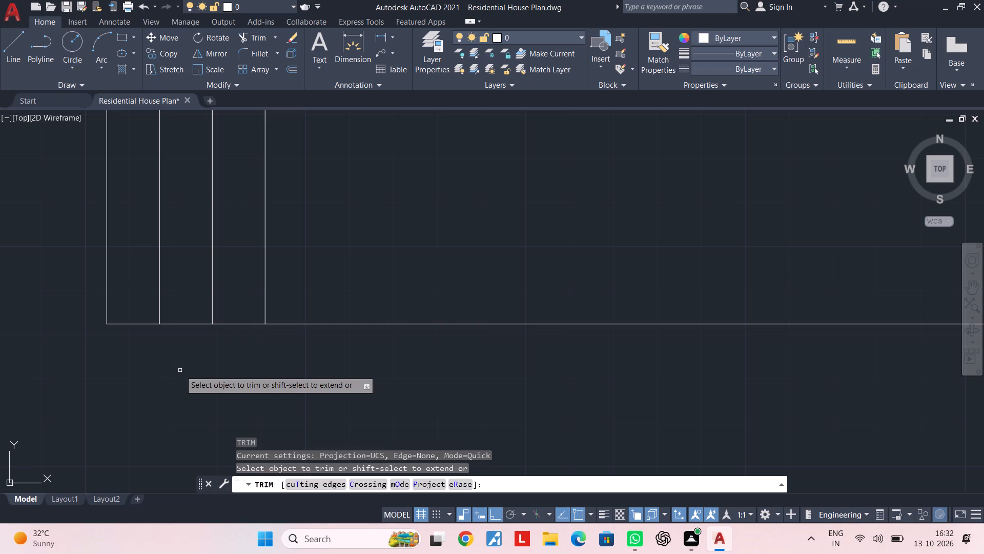
{"action": "left_click", "coordinate": [183, 323]}
{"action": "key", "text": "Escape"}
{"action": "key", "text": "Escape"}
{"action": "key", "text": "Escape"}
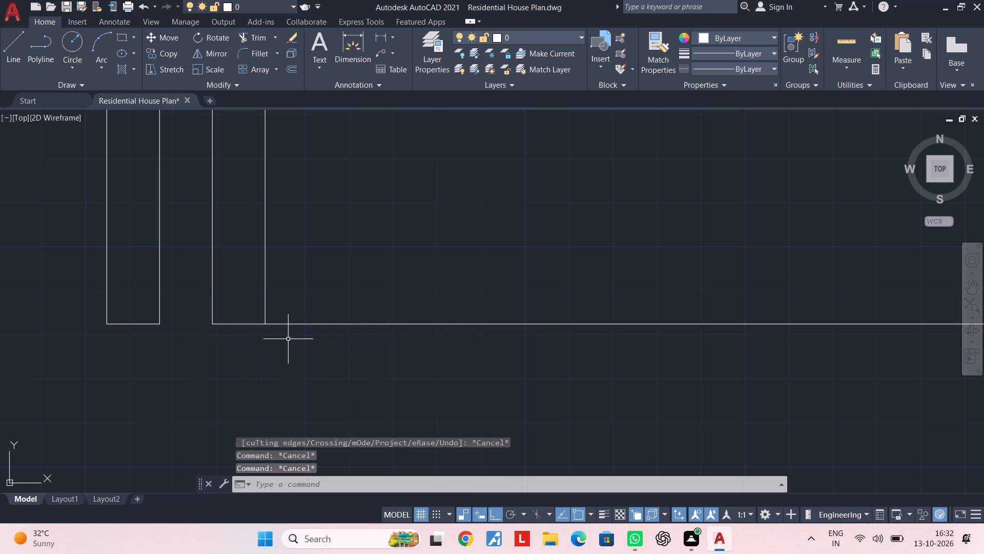
{"action": "key", "text": "Escape"}
{"action": "key", "text": "Escape"}
{"action": "key", "text": "Escape"}
Trim off the bottom horizontal line beyond the rightmost vertical line.
{"action": "key", "text": "t"}
{"action": "type", "text": "R"}
{"action": "key", "text": "space"}
{"action": "left_click", "coordinate": [309, 348]}
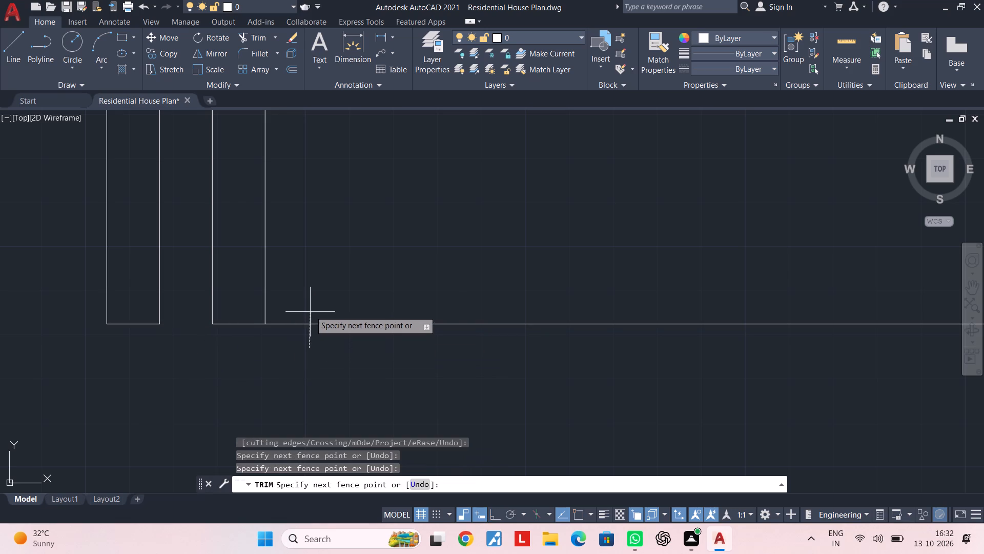
{"action": "left_click", "coordinate": [306, 305]}
{"action": "key", "text": "Escape"}
{"action": "key", "text": "Escape"}
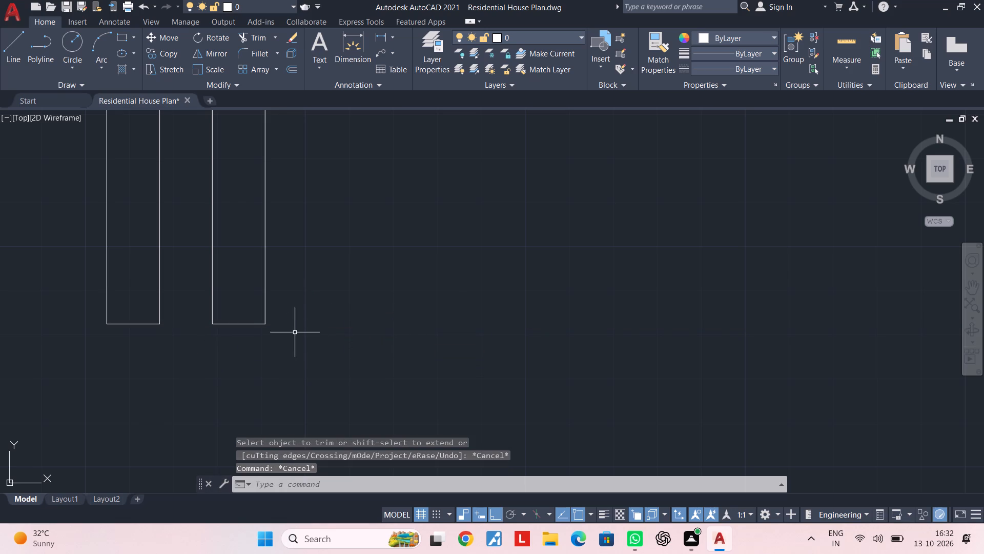
Check the overall width across the two bottom stubs, outer end to outer end, with a linear dimension.
{"action": "scroll", "coordinate": [293, 335], "scroll_direction": "down", "scroll_amount": 2}
{"action": "middle_click_drag", "start_coordinate": [294, 353], "coordinate": [315, 438]}
{"action": "scroll", "coordinate": [340, 385], "scroll_direction": "down", "scroll_amount": 3}
{"action": "middle_click_drag", "start_coordinate": [340, 391], "coordinate": [340, 401]}
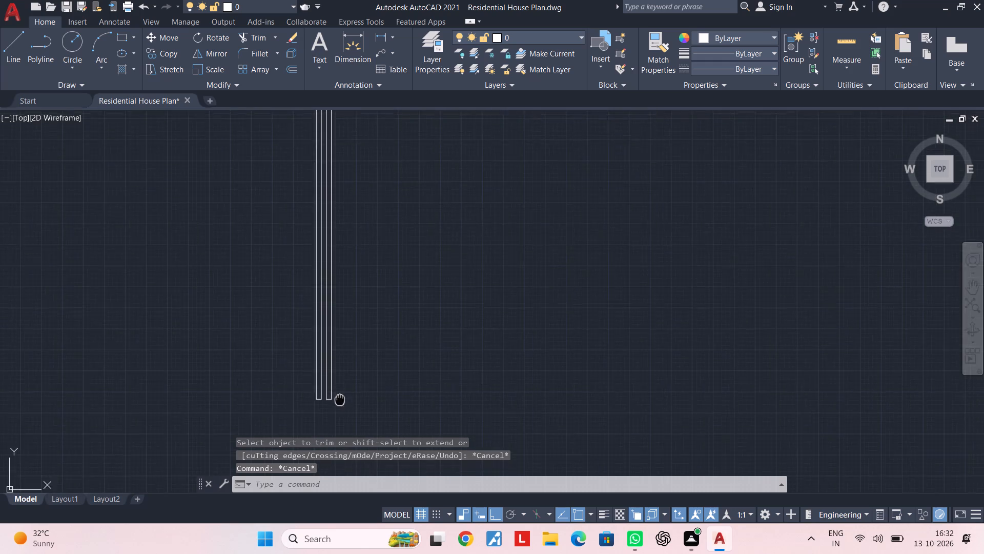
{"action": "middle_click_drag", "start_coordinate": [340, 401], "coordinate": [337, 345]}
{"action": "scroll", "coordinate": [314, 354], "scroll_direction": "up", "scroll_amount": 3}
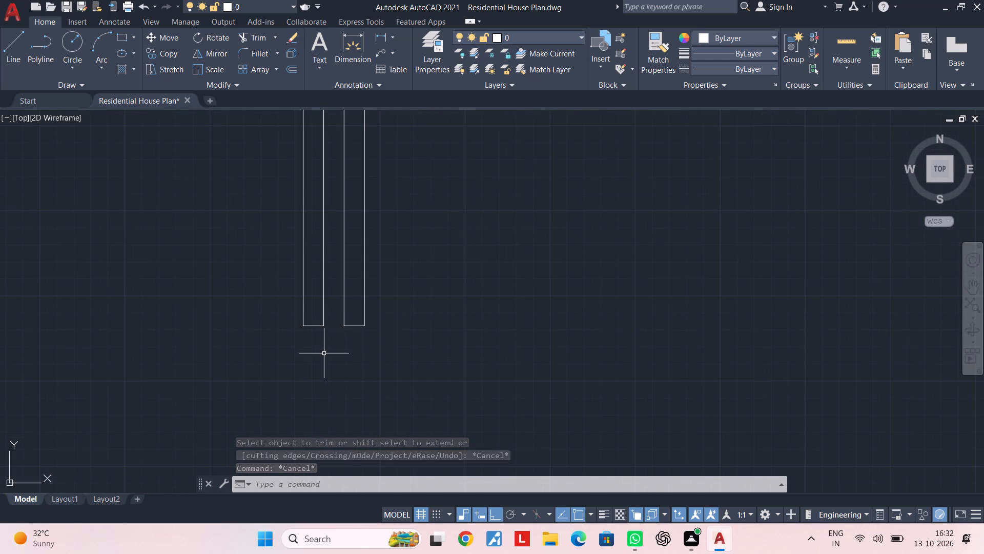
{"action": "middle_click_drag", "start_coordinate": [330, 348], "coordinate": [293, 363]}
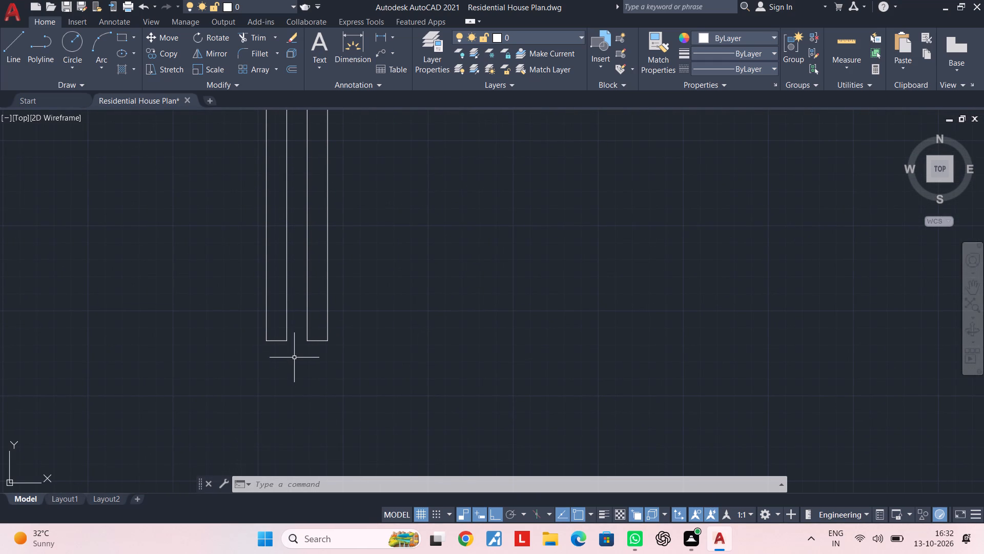
{"action": "middle_click_drag", "start_coordinate": [299, 357], "coordinate": [289, 360]}
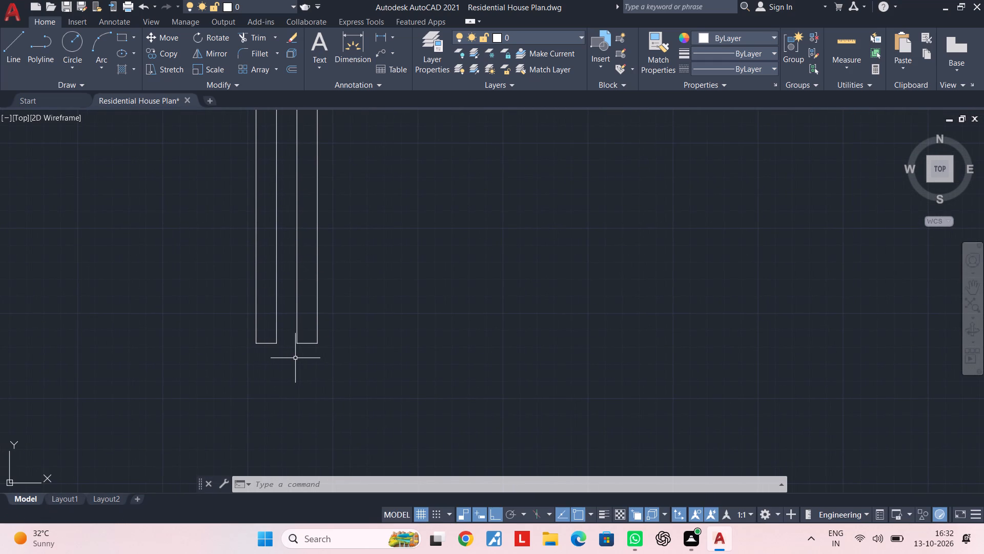
{"action": "left_click", "coordinate": [385, 34]}
{"action": "left_click", "coordinate": [251, 345]}
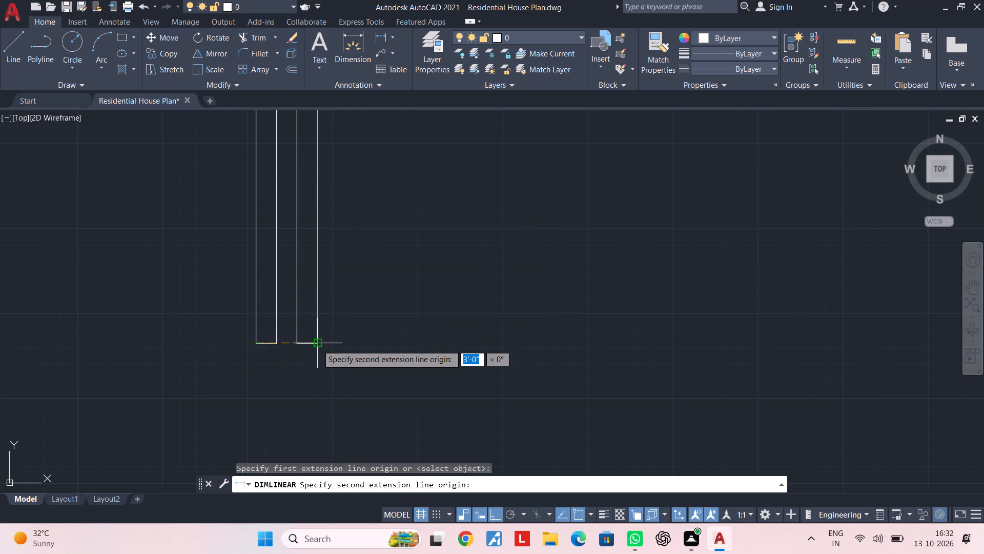
{"action": "left_click", "coordinate": [317, 345]}
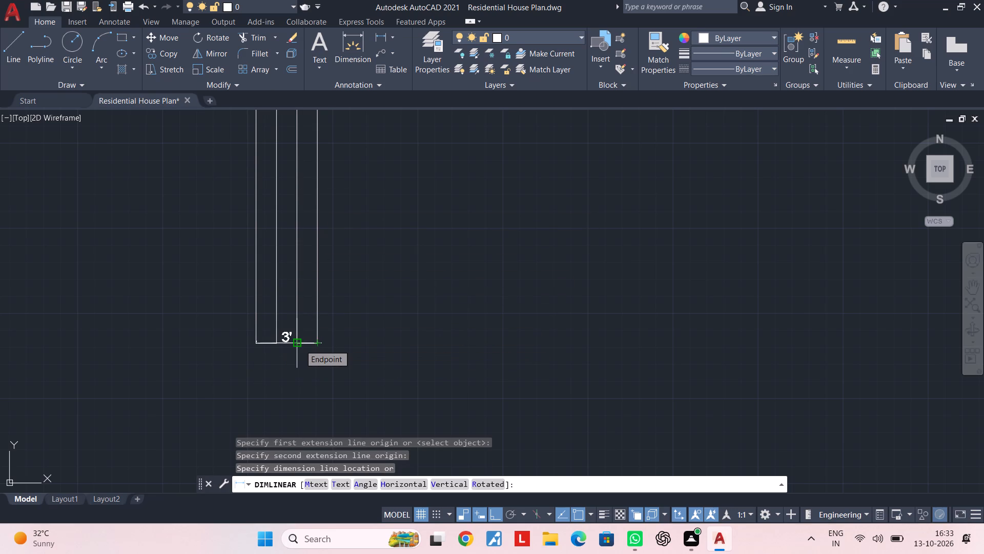
{"action": "key", "text": "Escape"}
{"action": "key", "text": "Escape"}
{"action": "key", "text": "Escape"}
{"action": "key", "text": "Escape"}
{"action": "key", "text": "Escape"}
{"action": "key", "text": "Escape"}
{"action": "key", "text": "Escape"}
{"action": "key", "text": "Escape"}
{"action": "key", "text": "Escape"}
{"action": "key", "text": "Escape"}
{"action": "key", "text": "Escape"}
{"action": "key", "text": "Escape"}
{"action": "key", "text": "Escape"}
{"action": "key", "text": "Escape"}
{"action": "key", "text": "Escape"}
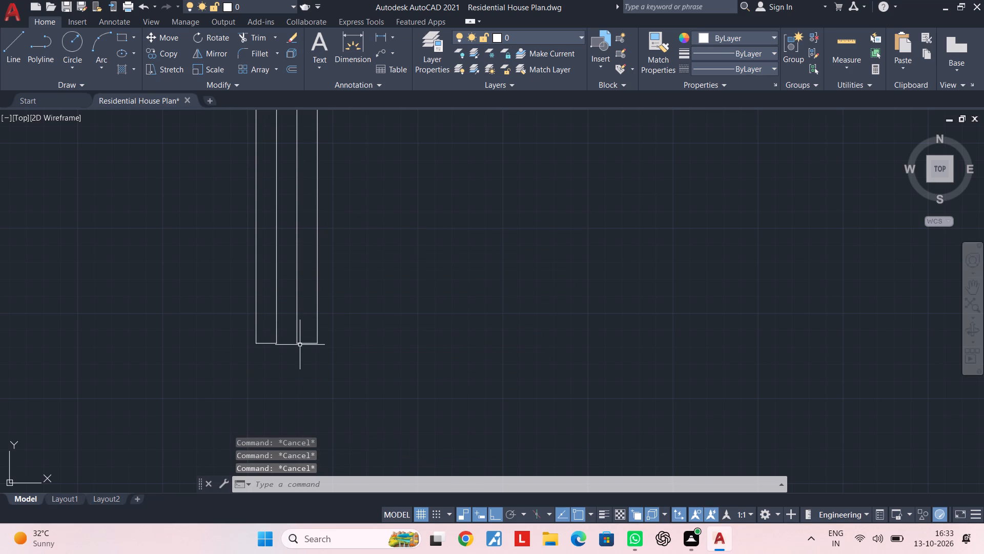
Remove the two outermost vertical lines with Trim, keeping the middle pair and the short horizontal stubs.
{"action": "type", "text": "TR"}
{"action": "key", "text": "space"}
{"action": "left_click", "coordinate": [261, 318]}
{"action": "left_click", "coordinate": [237, 318]}
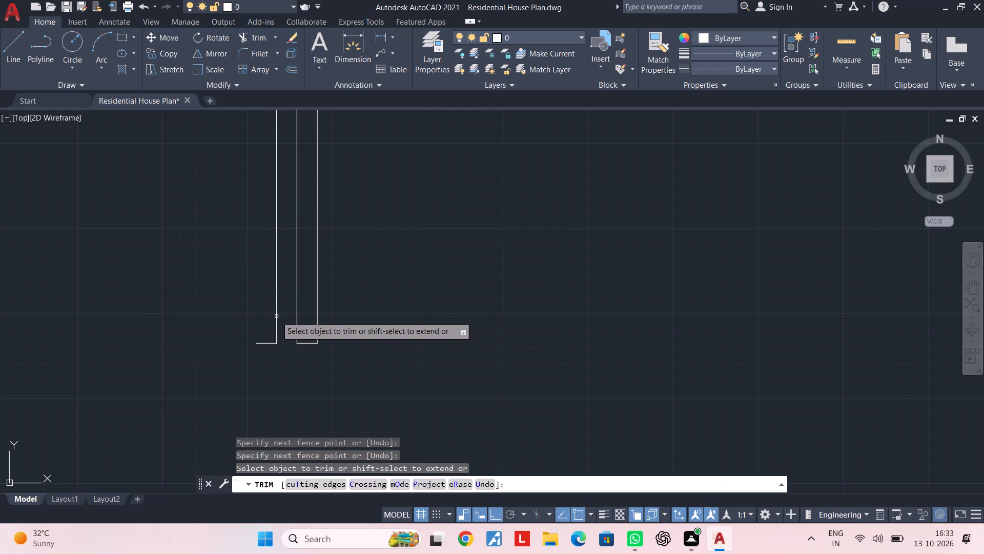
{"action": "left_click", "coordinate": [316, 314]}
{"action": "key", "text": "Escape"}
{"action": "key", "text": "Escape"}
{"action": "middle_click_drag", "start_coordinate": [314, 335], "coordinate": [323, 319]}
{"action": "key", "text": "Escape"}
{"action": "middle_click_drag", "start_coordinate": [301, 329], "coordinate": [316, 296]}
{"action": "key", "text": "Escape"}
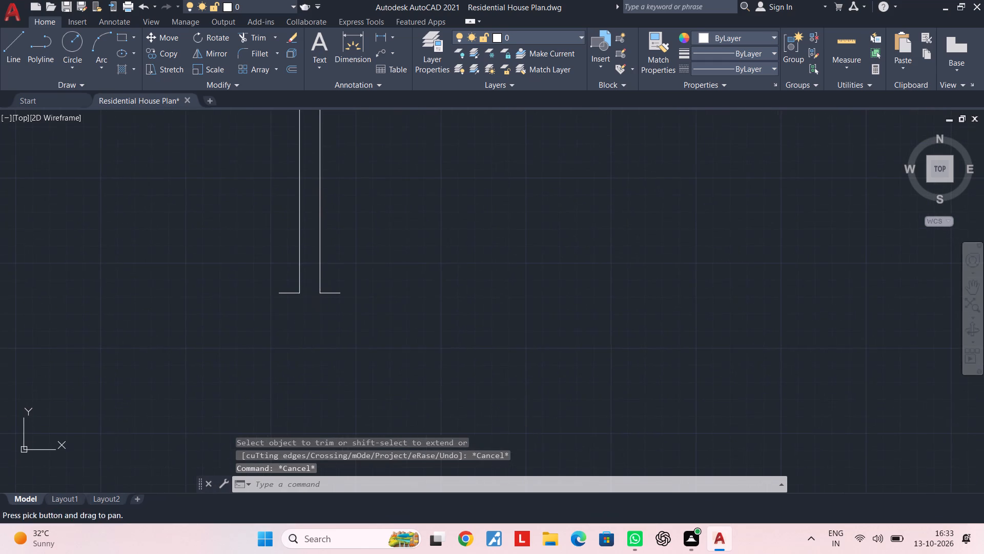
Offset the right horizontal stub 9" downward.
{"action": "key", "text": "Escape"}
{"action": "key", "text": "Escape"}
{"action": "key", "text": "Escape"}
{"action": "key", "text": "Escape"}
{"action": "key", "text": "Escape"}
{"action": "key", "text": "Escape"}
{"action": "key", "text": "o"}
{"action": "type", "text": "F 9\""}
{"action": "key", "text": "Return"}
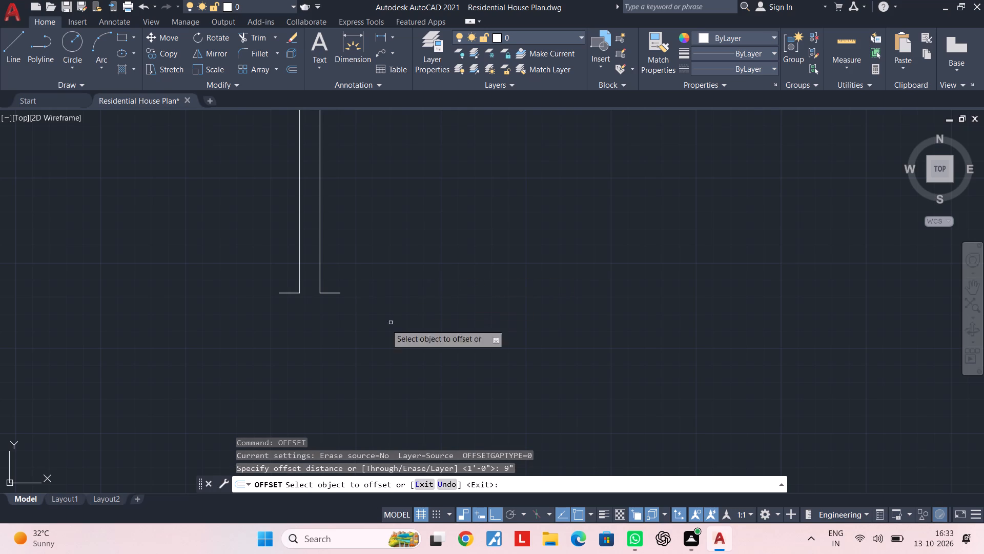
{"action": "left_click", "coordinate": [333, 294]}
{"action": "left_click", "coordinate": [333, 303]}
{"action": "key", "text": "Escape"}
{"action": "key", "text": "Escape"}
Draw a vertical line joining the outer ends of the right stub and its offset copy.
{"action": "scroll", "coordinate": [326, 314], "scroll_direction": "up", "scroll_amount": 2}
{"action": "middle_click_drag", "start_coordinate": [325, 316], "coordinate": [336, 316]}
{"action": "key", "text": "Escape"}
{"action": "key", "text": "Escape"}
{"action": "key", "text": "l"}
{"action": "key", "text": "space"}
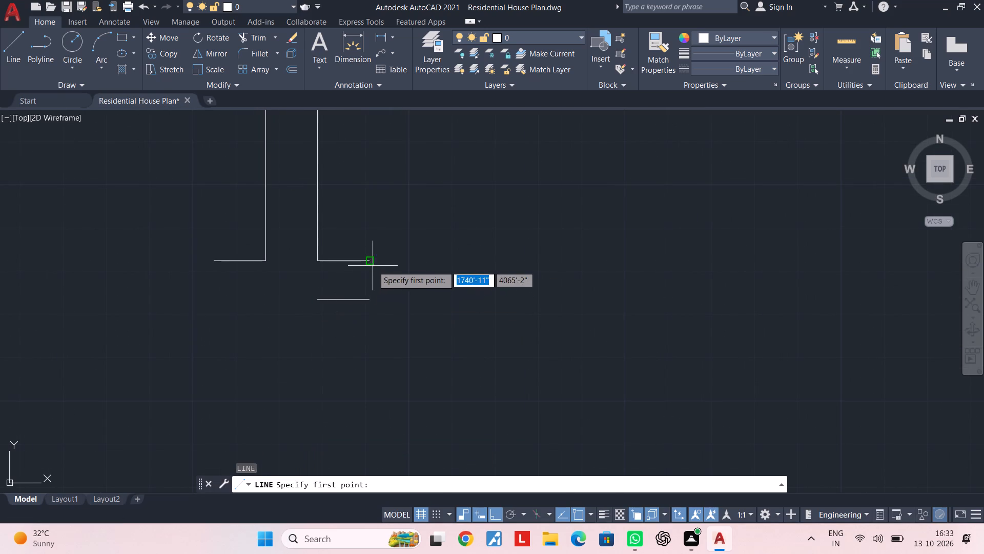
{"action": "left_click", "coordinate": [370, 262]}
{"action": "left_click", "coordinate": [373, 303]}
{"action": "key", "text": "Escape"}
{"action": "key", "text": "Escape"}
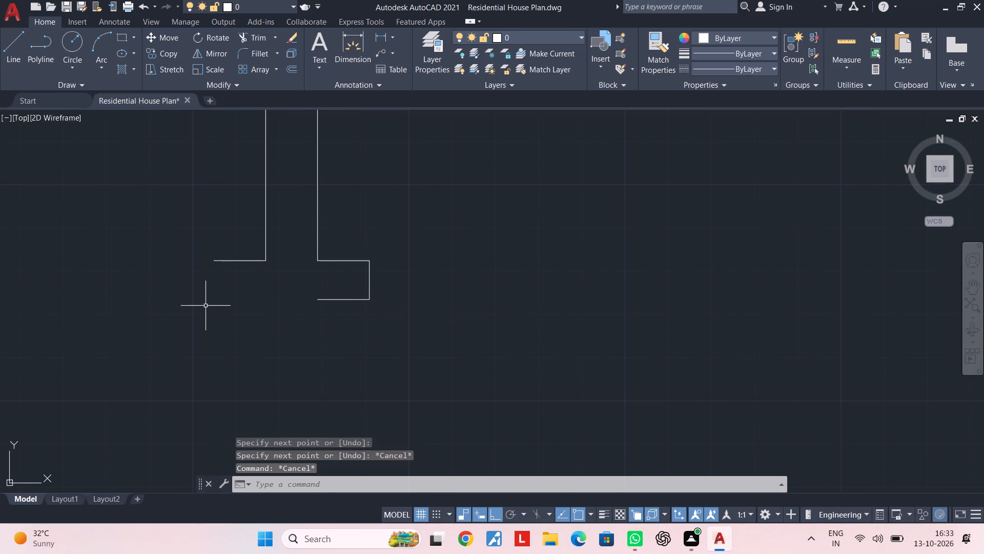
Draw a vertical line down from the left stub's outer end, past the level of the offset line.
{"action": "key", "text": "space"}
{"action": "left_click", "coordinate": [217, 259]}
{"action": "left_click", "coordinate": [222, 352]}
{"action": "key", "text": "Escape"}
{"action": "key", "text": "Escape"}
{"action": "key", "text": "Escape"}
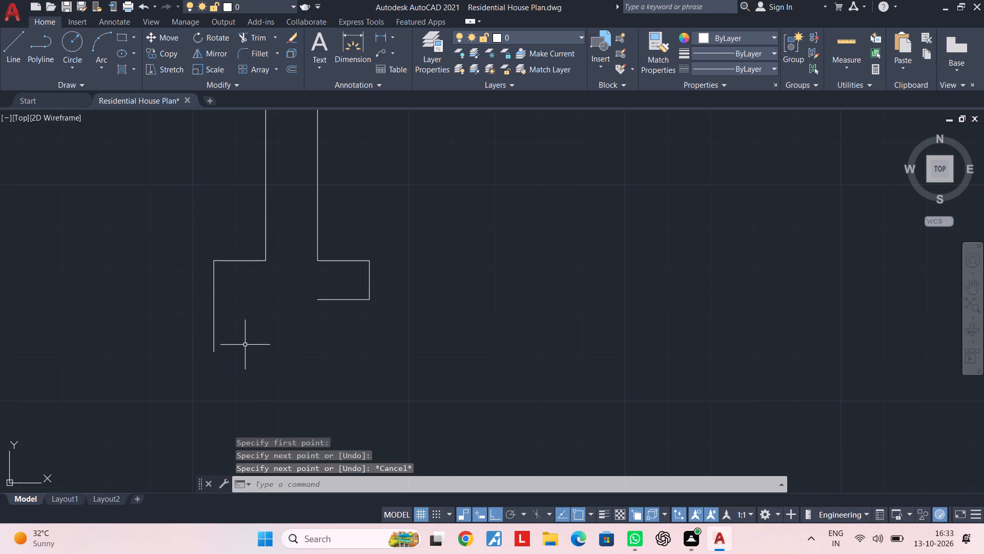
Extend the lower offset line left to the left vertical edge of the base.
{"action": "key", "text": "Escape"}
{"action": "type", "text": "EX"}
{"action": "key", "text": "space"}
{"action": "left_click", "coordinate": [295, 345]}
{"action": "left_click", "coordinate": [336, 288]}
{"action": "key", "text": "Escape"}
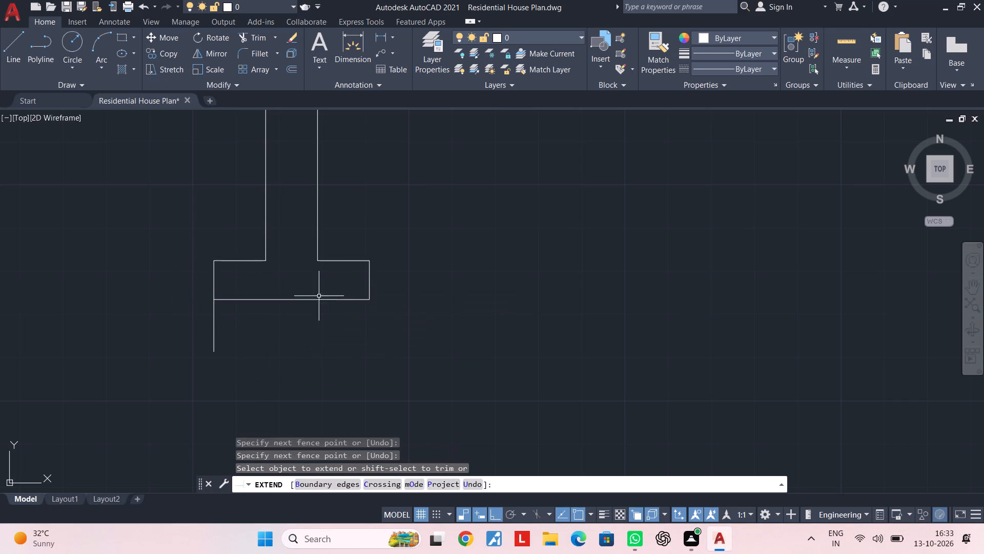
{"action": "key", "text": "Escape"}
Trim the left vertical edge where it runs below the bottom line of the base.
{"action": "type", "text": "TR"}
{"action": "key", "text": "space"}
{"action": "left_click", "coordinate": [246, 323]}
{"action": "left_click", "coordinate": [152, 337]}
{"action": "key", "text": "Escape"}
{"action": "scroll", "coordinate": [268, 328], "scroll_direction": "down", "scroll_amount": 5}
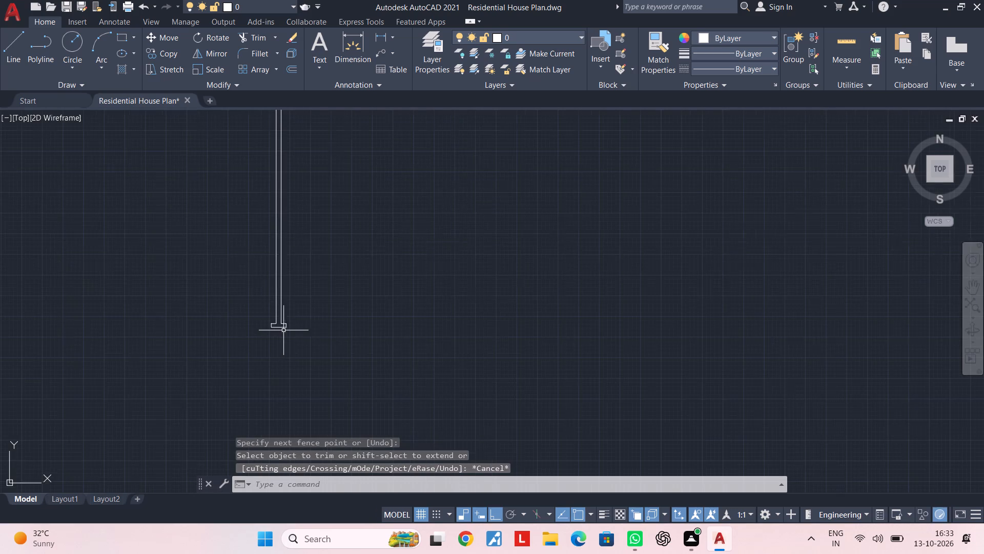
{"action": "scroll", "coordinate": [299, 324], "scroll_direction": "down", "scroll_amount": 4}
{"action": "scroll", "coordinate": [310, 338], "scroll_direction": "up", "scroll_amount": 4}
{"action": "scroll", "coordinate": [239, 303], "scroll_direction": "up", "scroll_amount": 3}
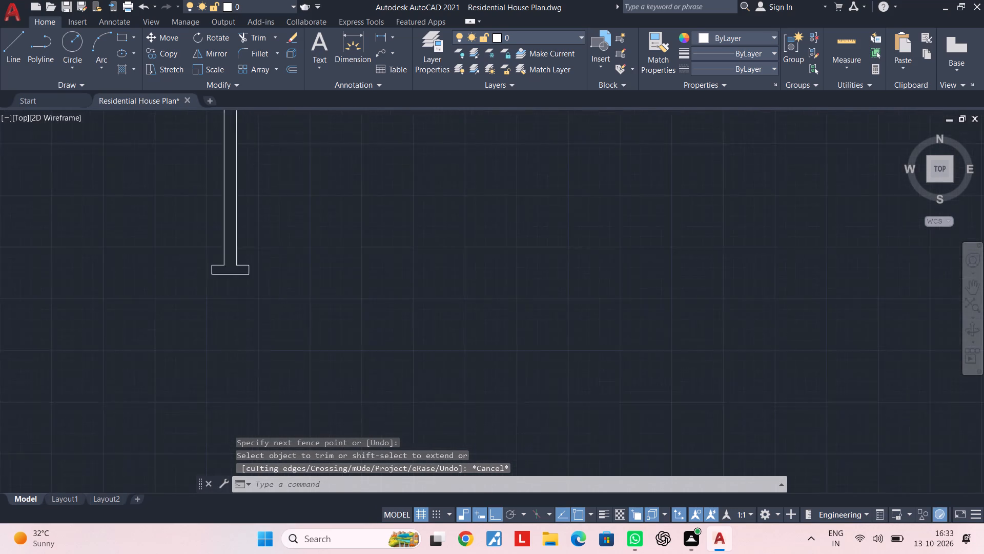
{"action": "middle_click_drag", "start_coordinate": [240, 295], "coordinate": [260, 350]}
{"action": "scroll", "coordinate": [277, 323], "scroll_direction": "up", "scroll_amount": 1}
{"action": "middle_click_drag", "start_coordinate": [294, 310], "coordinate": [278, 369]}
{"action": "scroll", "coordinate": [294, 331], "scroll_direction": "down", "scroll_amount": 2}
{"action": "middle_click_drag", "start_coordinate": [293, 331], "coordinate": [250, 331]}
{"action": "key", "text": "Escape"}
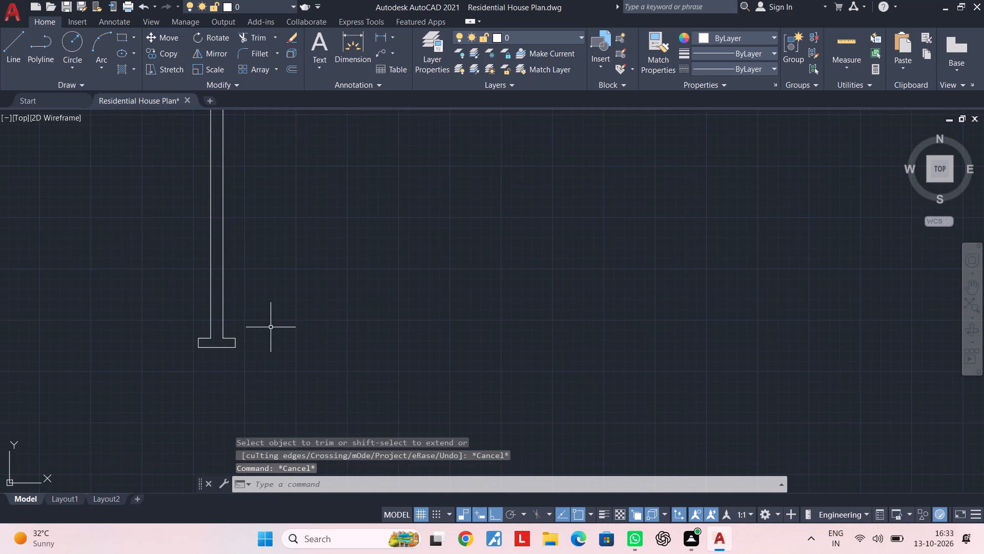
Offset the footing's bottom line 3' upward across the column.
{"action": "key", "text": "Escape"}
{"action": "key", "text": "Escape"}
{"action": "key", "text": "Escape"}
{"action": "key", "text": "Escape"}
{"action": "key", "text": "Escape"}
{"action": "key", "text": "Escape"}
{"action": "key", "text": "Escape"}
{"action": "type", "text": "OF"}
{"action": "key", "text": "space"}
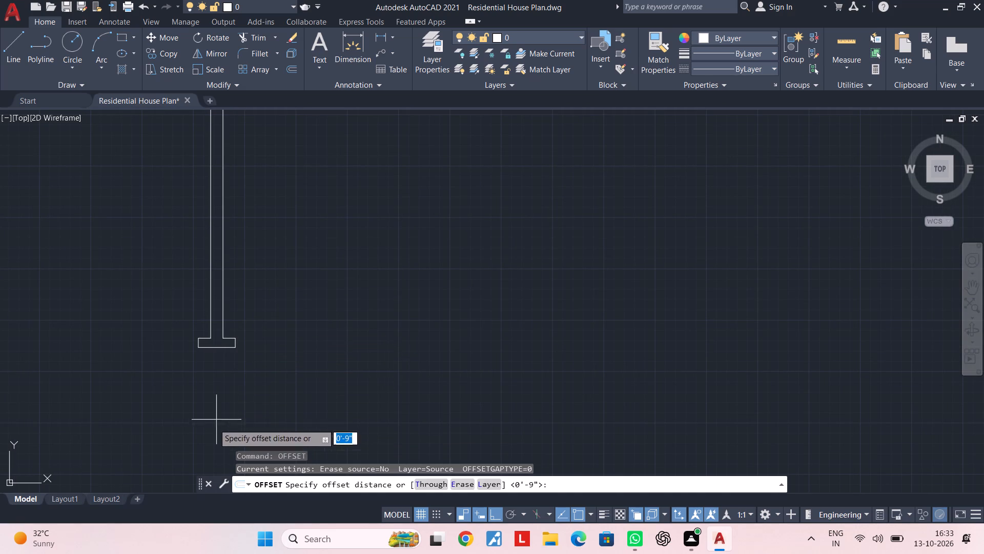
{"action": "key", "text": "3"}
{"action": "key", "text": "apostrophe"}
{"action": "key", "text": "Return"}
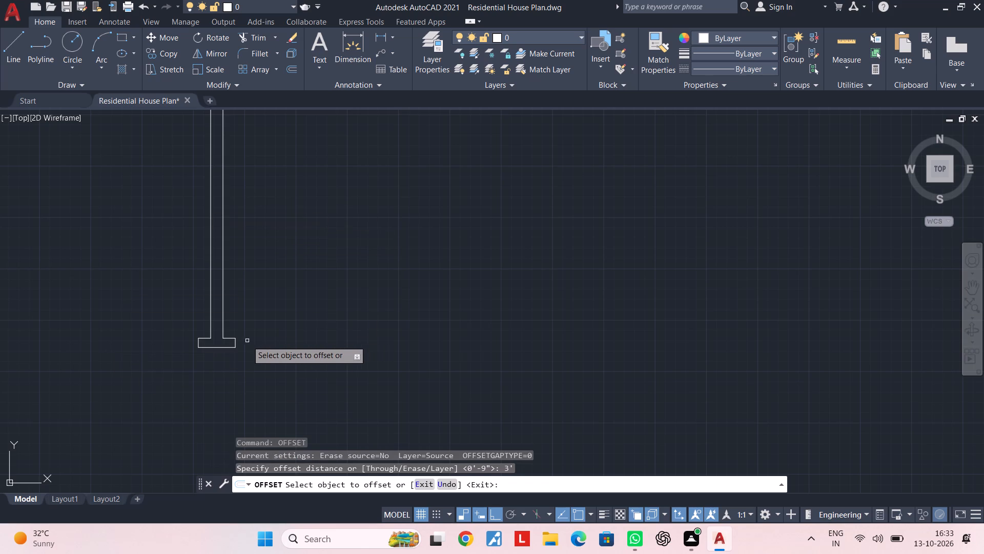
{"action": "left_click", "coordinate": [225, 346]}
{"action": "left_click", "coordinate": [238, 281]}
{"action": "key", "text": "Escape"}
{"action": "key", "text": "Escape"}
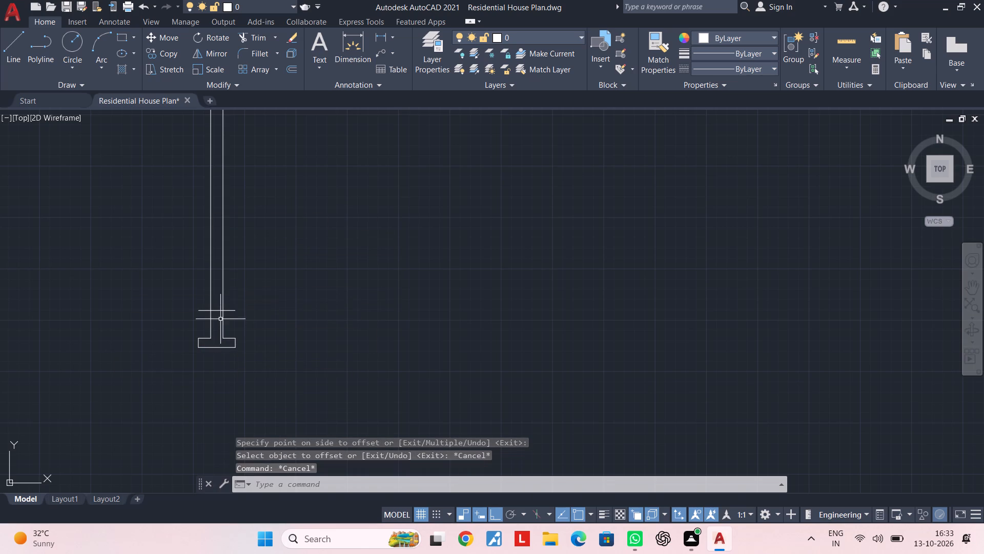
Stretch the right end of the new horizontal line horizontally far to the right, well beyond the footing.
{"action": "scroll", "coordinate": [220, 318], "scroll_direction": "up", "scroll_amount": 2}
{"action": "middle_click_drag", "start_coordinate": [251, 325], "coordinate": [271, 321]}
{"action": "key", "text": "Escape"}
{"action": "key", "text": "Escape"}
{"action": "key", "text": "Escape"}
{"action": "key", "text": "Escape"}
{"action": "key", "text": "Escape"}
{"action": "key", "text": "Escape"}
{"action": "key", "text": "Escape"}
{"action": "key", "text": "Escape"}
{"action": "middle_click_drag", "start_coordinate": [291, 325], "coordinate": [235, 320]}
{"action": "key", "text": "Escape"}
{"action": "key", "text": "Escape"}
{"action": "key", "text": "Escape"}
{"action": "key", "text": "Escape"}
{"action": "left_click", "coordinate": [214, 291]}
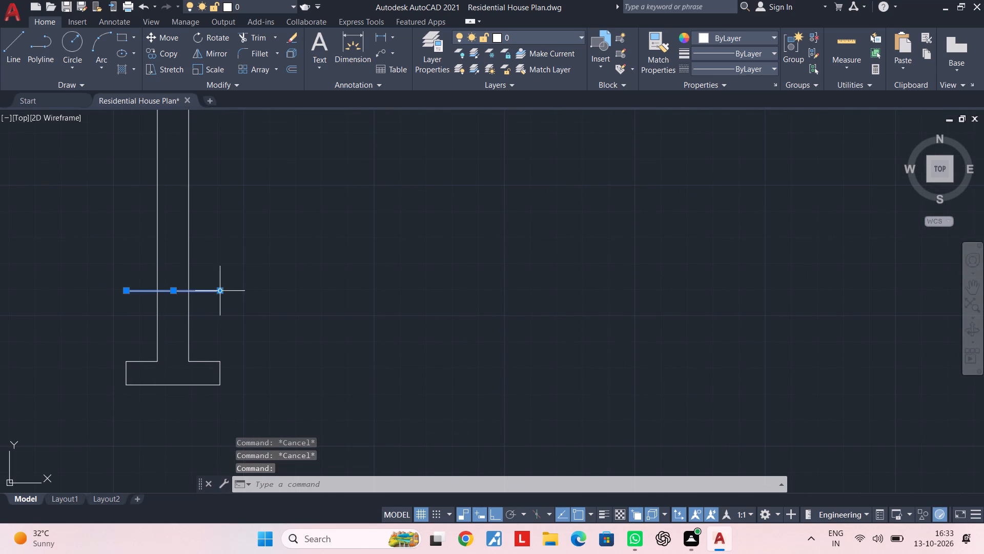
{"action": "left_click", "coordinate": [222, 291]}
{"action": "scroll", "coordinate": [436, 288], "scroll_direction": "down", "scroll_amount": 3}
{"action": "left_click", "coordinate": [672, 284]}
{"action": "key", "text": "Escape"}
{"action": "key", "text": "Escape"}
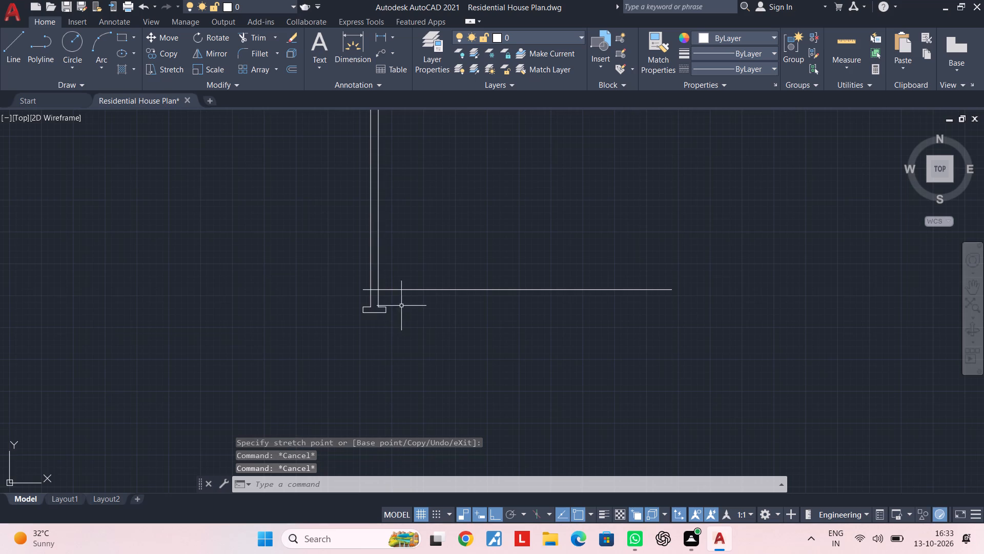
Offset the column's right edge 11'6" to the right, across the long horizontal line.
{"action": "scroll", "coordinate": [401, 306], "scroll_direction": "up", "scroll_amount": 2}
{"action": "middle_click_drag", "start_coordinate": [374, 291], "coordinate": [230, 291]}
{"action": "key", "text": "Escape"}
{"action": "key", "text": "Escape"}
{"action": "key", "text": "Escape"}
{"action": "key", "text": "Escape"}
{"action": "type", "text": "OF"}
{"action": "key", "text": "space"}
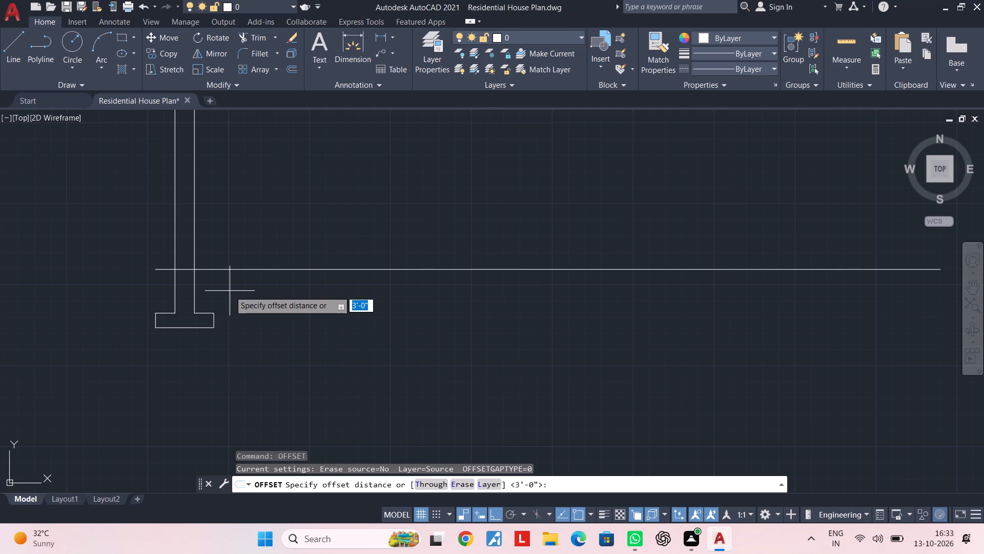
{"action": "type", "text": "11'6\""}
{"action": "key", "text": "Return"}
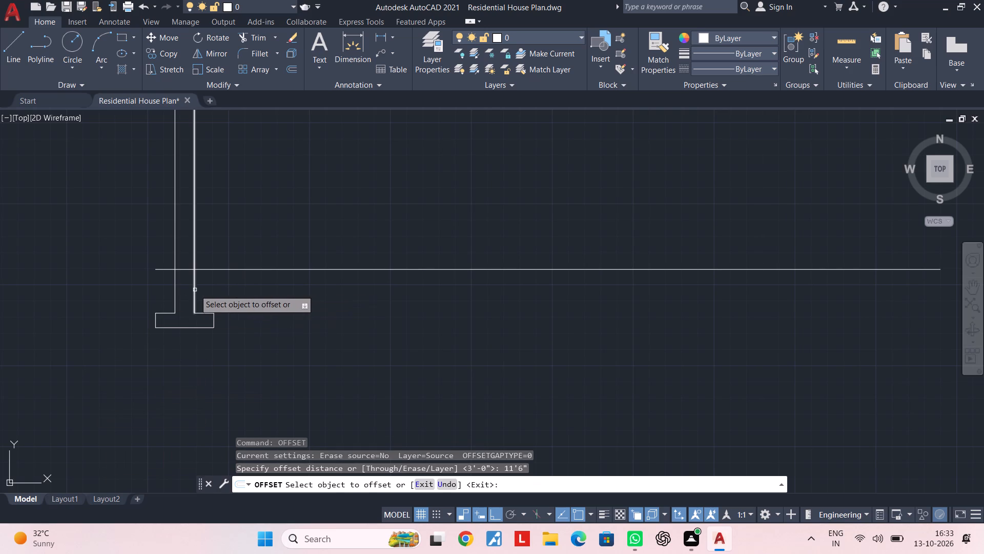
{"action": "left_click_drag", "start_coordinate": [195, 289], "coordinate": [199, 290]}
{"action": "left_click", "coordinate": [585, 298]}
{"action": "key", "text": "Escape"}
{"action": "key", "text": "Escape"}
Offset the new vertical line 6" to the right to form the second wall's other face.
{"action": "middle_click_drag", "start_coordinate": [441, 292], "coordinate": [324, 291]}
{"action": "scroll", "coordinate": [324, 290], "scroll_direction": "up", "scroll_amount": 1}
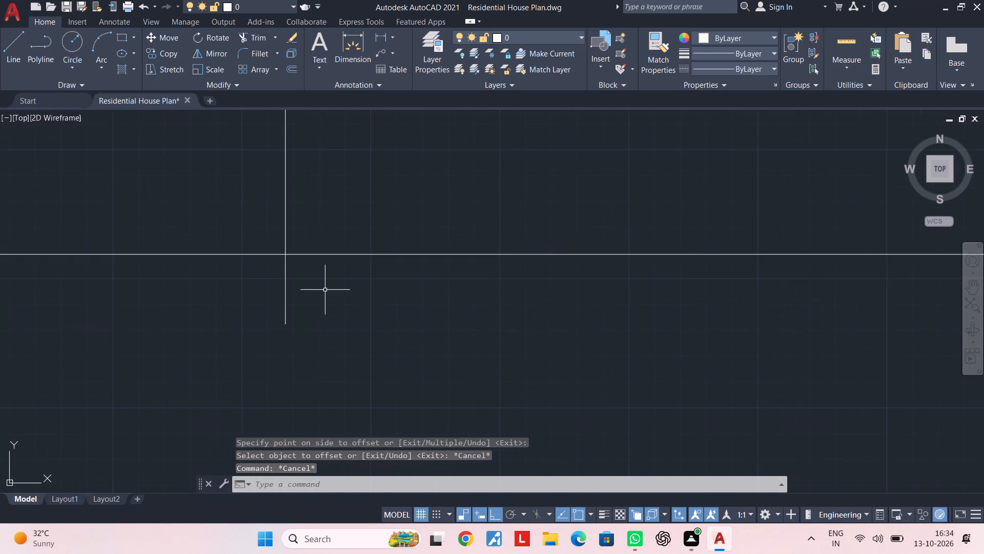
{"action": "middle_click_drag", "start_coordinate": [325, 290], "coordinate": [346, 291]}
{"action": "key", "text": "Escape"}
{"action": "key", "text": "Escape"}
{"action": "key", "text": "Escape"}
{"action": "key", "text": "Escape"}
{"action": "key", "text": "Escape"}
{"action": "key", "text": "Escape"}
{"action": "key", "text": "Escape"}
{"action": "key", "text": "Escape"}
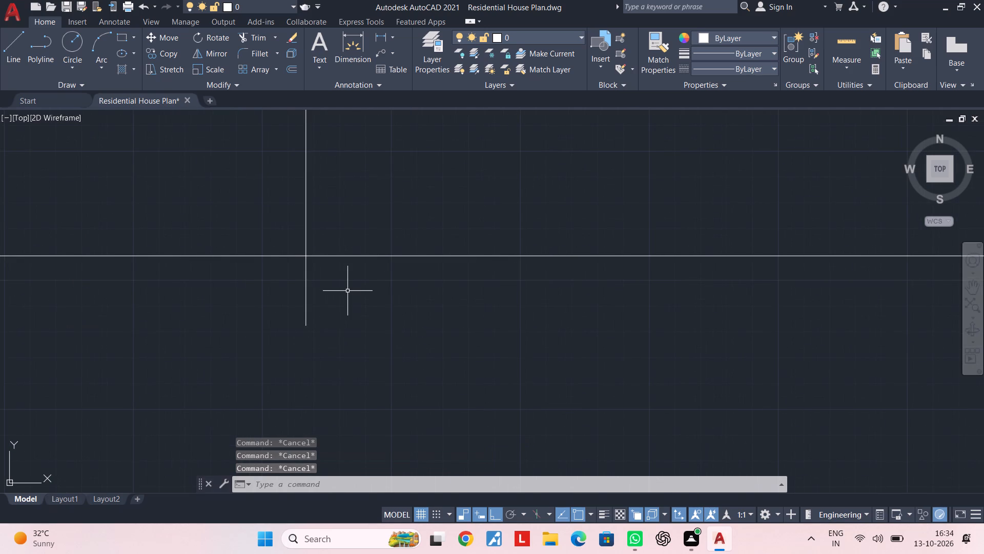
{"action": "type", "text": "OF"}
{"action": "key", "text": "space"}
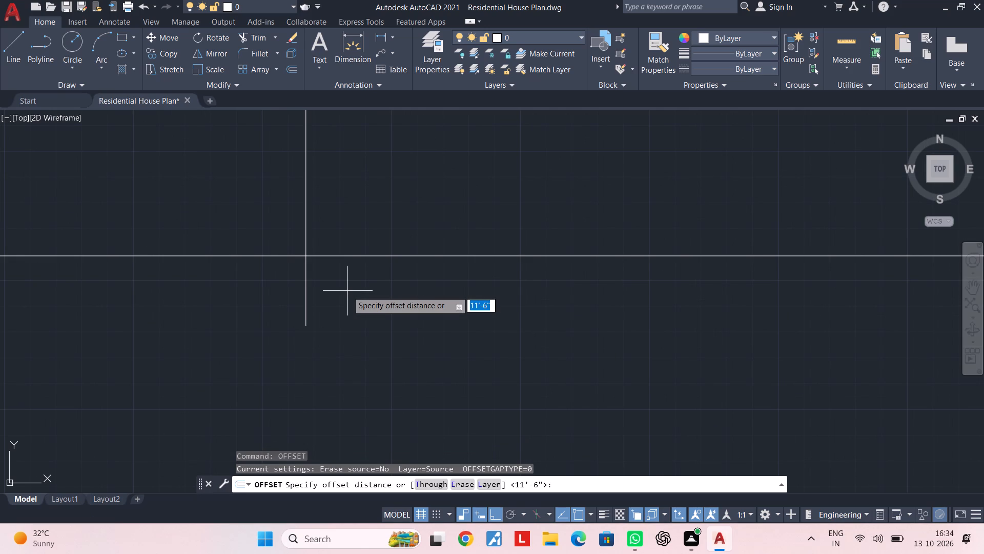
{"action": "type", "text": "6\""}
{"action": "key", "text": "Return"}
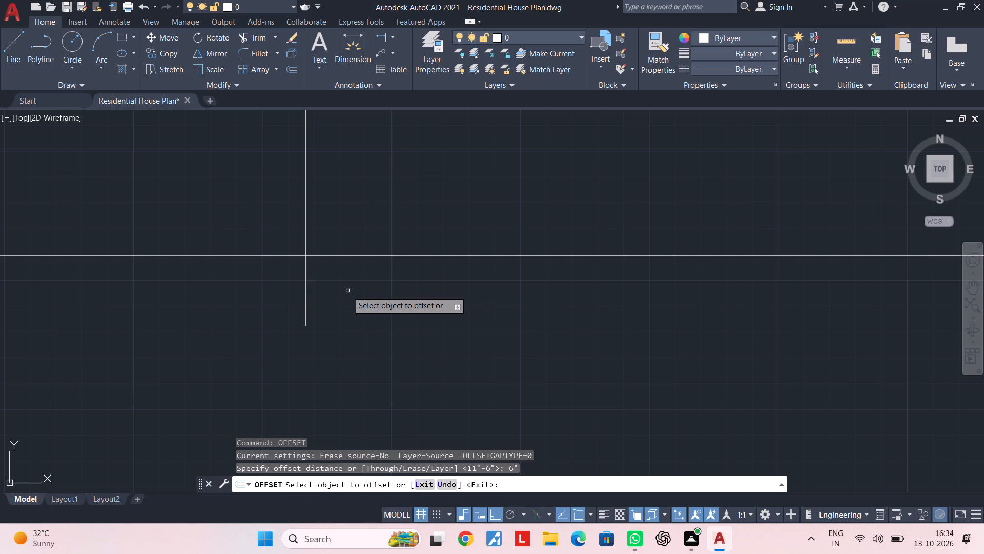
{"action": "left_click", "coordinate": [305, 293]}
{"action": "left_click", "coordinate": [383, 279]}
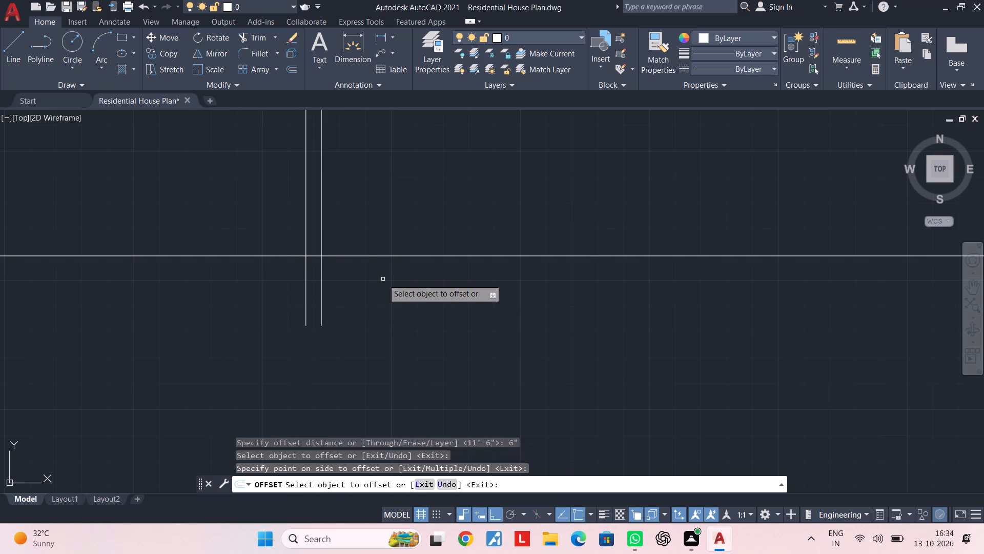
{"action": "middle_click_drag", "start_coordinate": [362, 307], "coordinate": [368, 279]}
{"action": "key", "text": "Escape"}
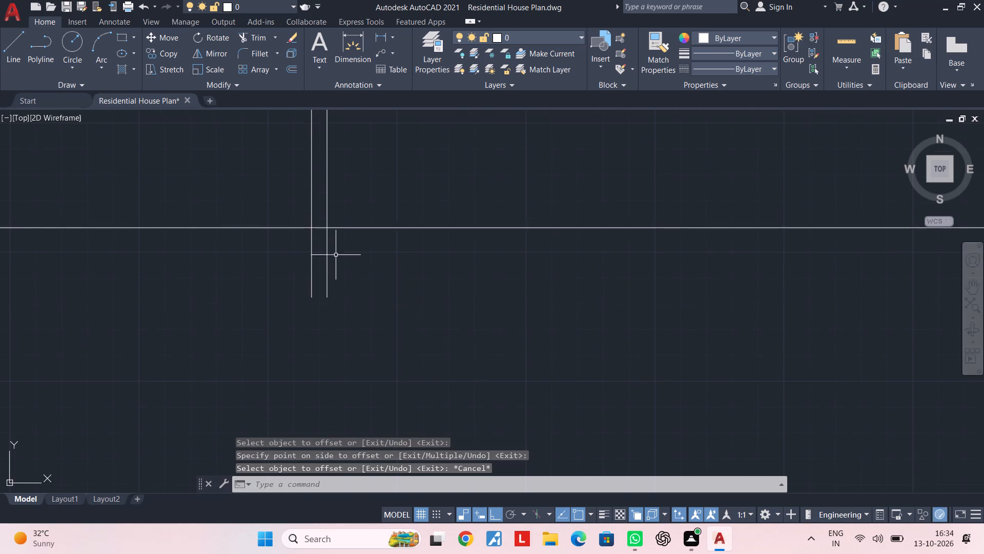
Offset both faces of the second wall 6" outward, one line on each side.
{"action": "middle_click_drag", "start_coordinate": [336, 254], "coordinate": [367, 244]}
{"action": "key", "text": "Escape"}
{"action": "key", "text": "Escape"}
{"action": "key", "text": "Escape"}
{"action": "key", "text": "Escape"}
{"action": "key", "text": "Escape"}
{"action": "type", "text": "OF"}
{"action": "key", "text": "space"}
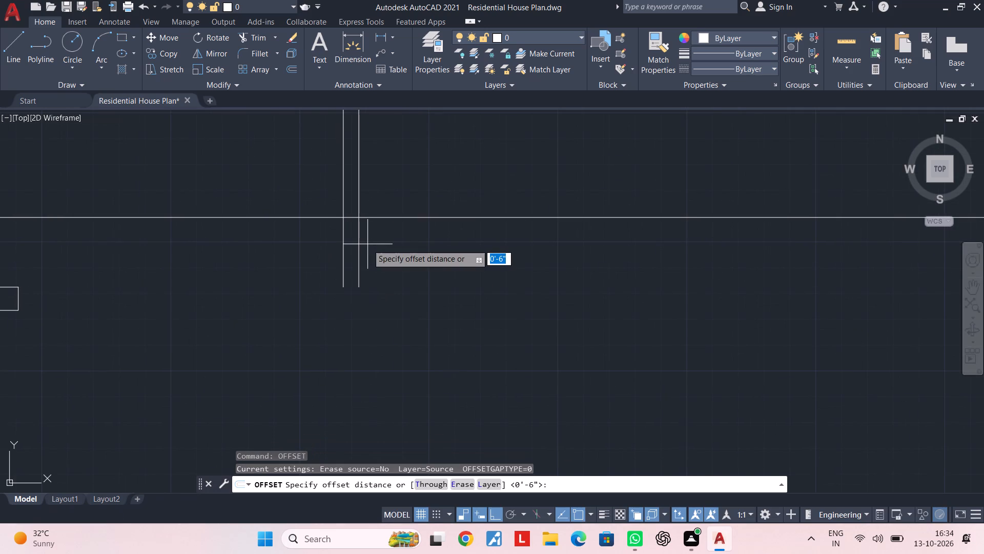
{"action": "type", "text": "6\""}
{"action": "key", "text": "Return"}
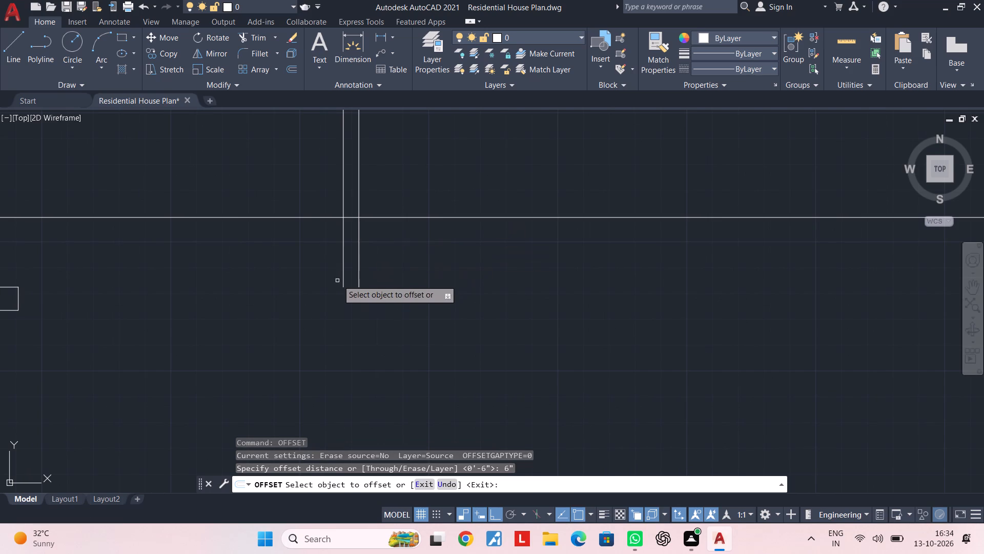
{"action": "left_click", "coordinate": [342, 278]}
{"action": "left_click", "coordinate": [294, 278]}
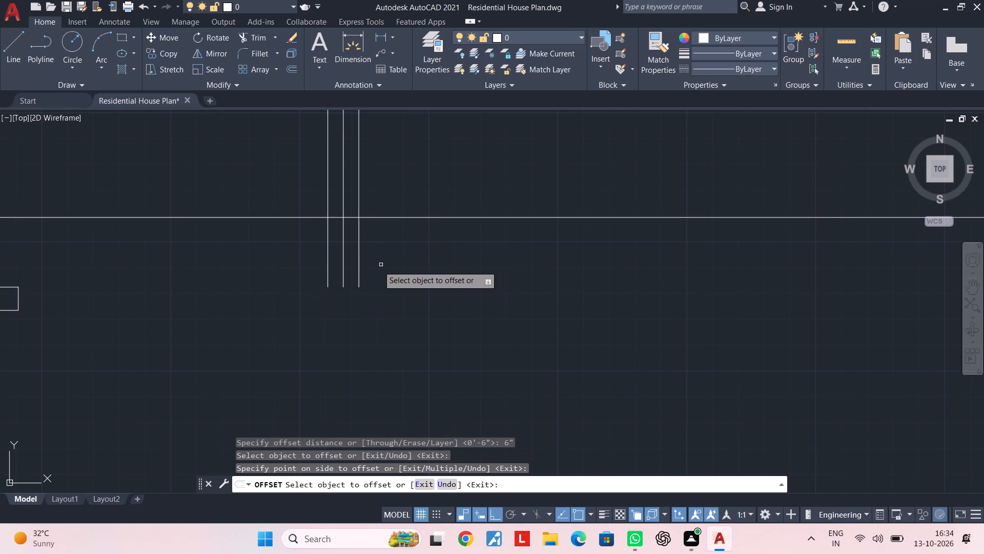
{"action": "left_click", "coordinate": [359, 271]}
{"action": "left_click", "coordinate": [418, 271]}
{"action": "key", "text": "Escape"}
{"action": "key", "text": "Escape"}
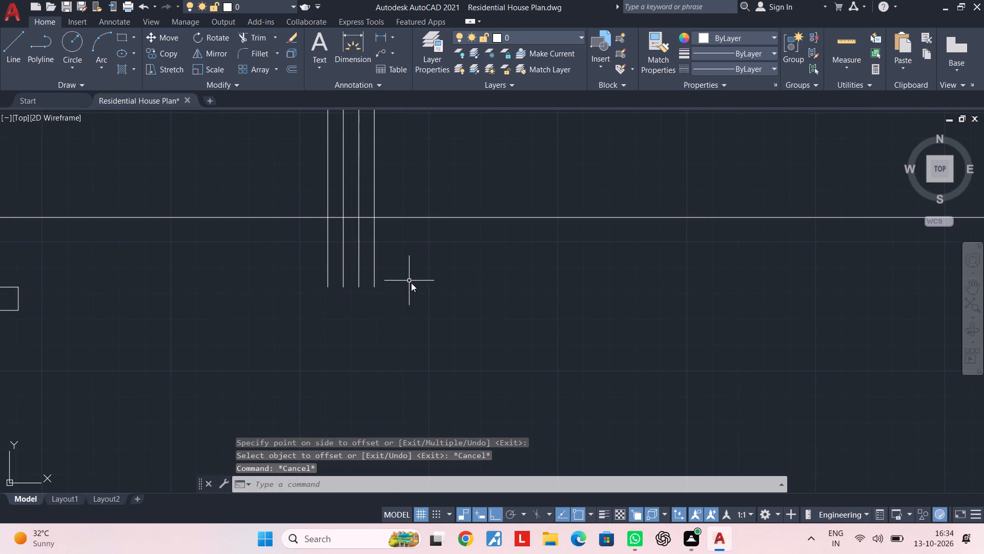
Draw a horizontal line joining the bottom ends of the two outer vertical lines.
{"action": "key", "text": "l"}
{"action": "key", "text": "space"}
{"action": "left_click", "coordinate": [327, 285]}
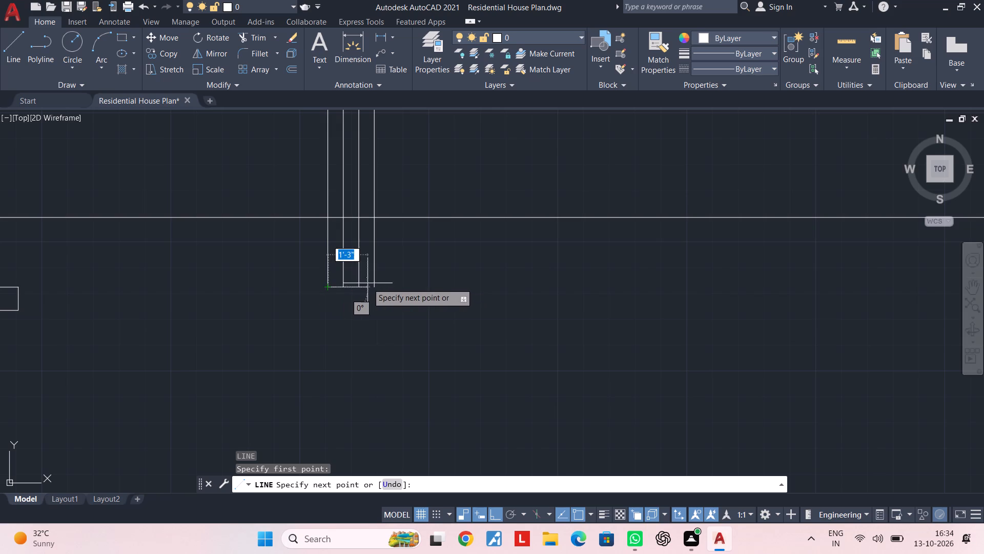
{"action": "left_click", "coordinate": [376, 286]}
{"action": "key", "text": "Escape"}
{"action": "key", "text": "Escape"}
{"action": "key", "text": "Escape"}
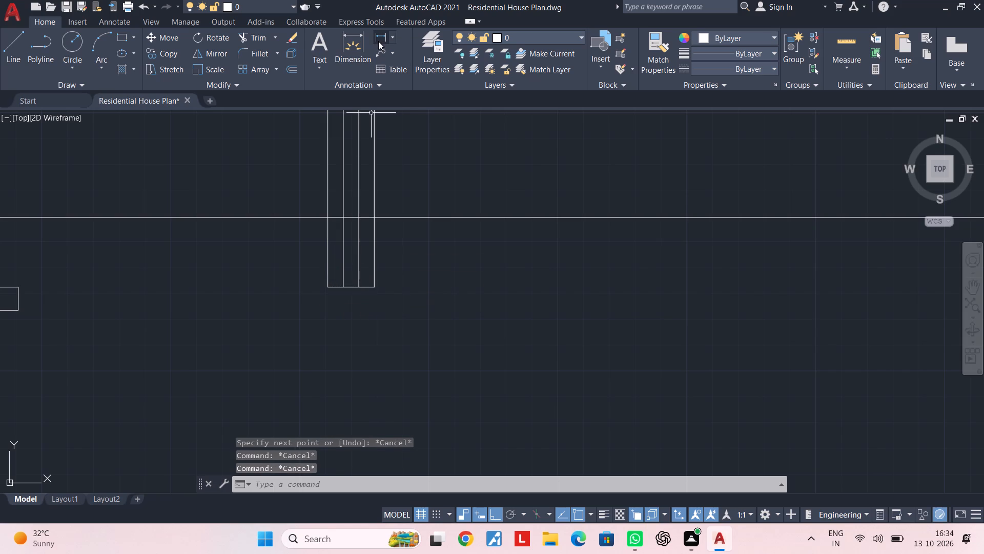
Check the length of the bottom line under the second wall with a temporary linear dimension.
{"action": "left_click", "coordinate": [380, 37]}
{"action": "left_click", "coordinate": [327, 290]}
{"action": "left_click", "coordinate": [377, 290]}
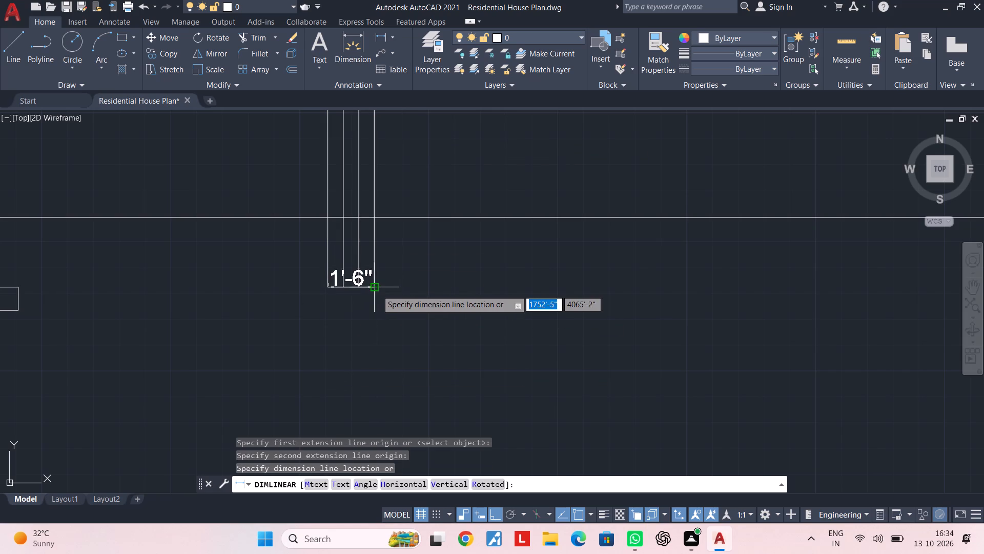
{"action": "key", "text": "Escape"}
{"action": "key", "text": "Escape"}
Delete the two outer vertical offset lines beside the second wall, keeping the bottom line.
{"action": "left_click", "coordinate": [332, 273]}
{"action": "left_click", "coordinate": [323, 279]}
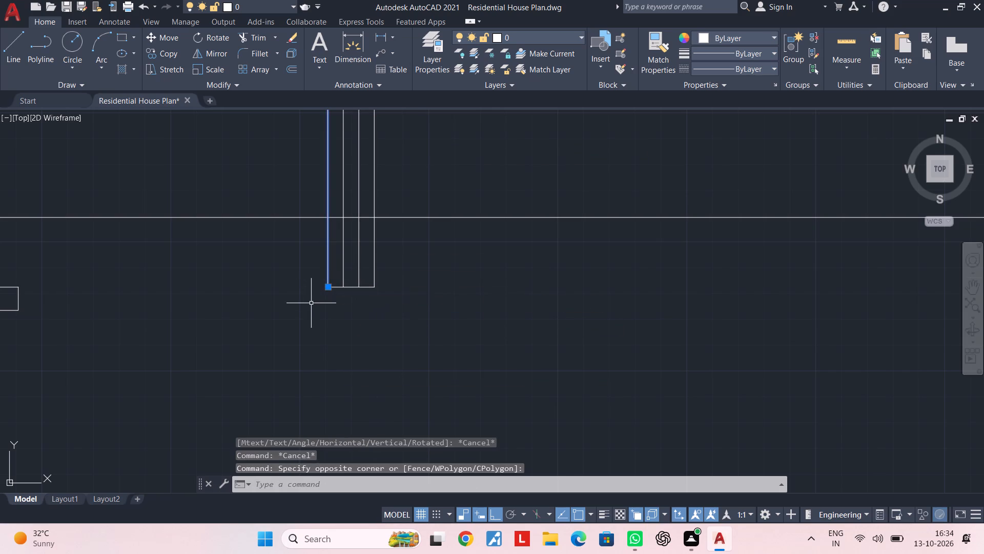
{"action": "key", "text": "Delete"}
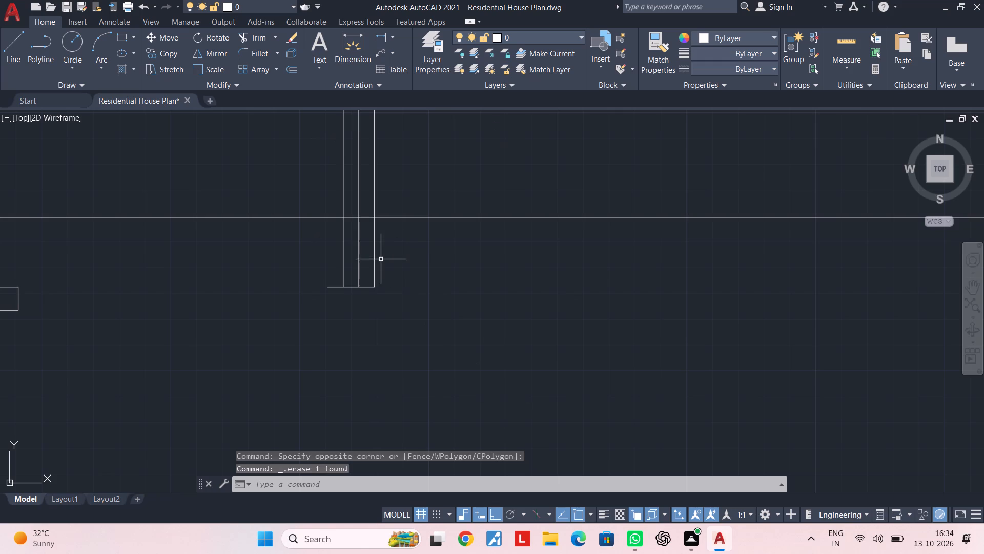
{"action": "left_click", "coordinate": [374, 260]}
{"action": "key", "text": "Delete"}
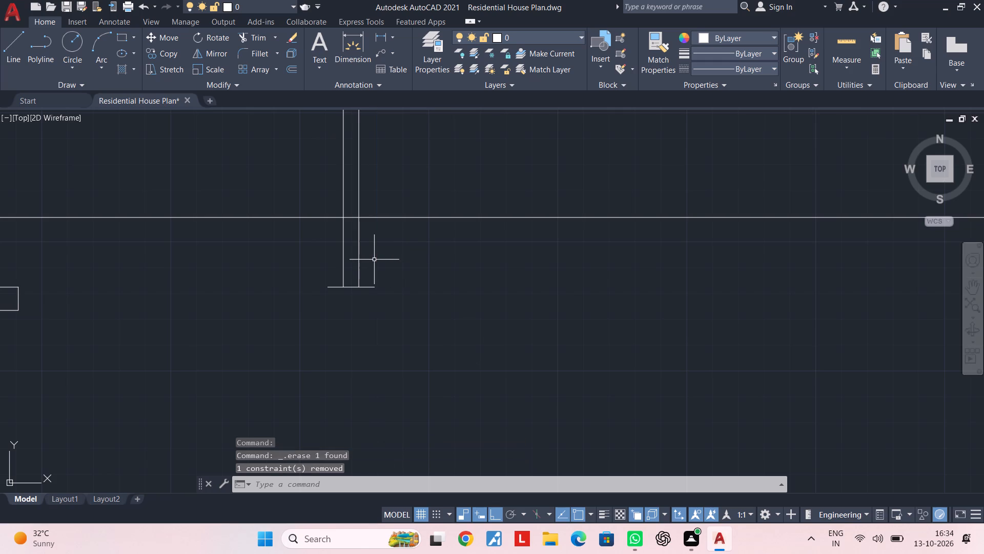
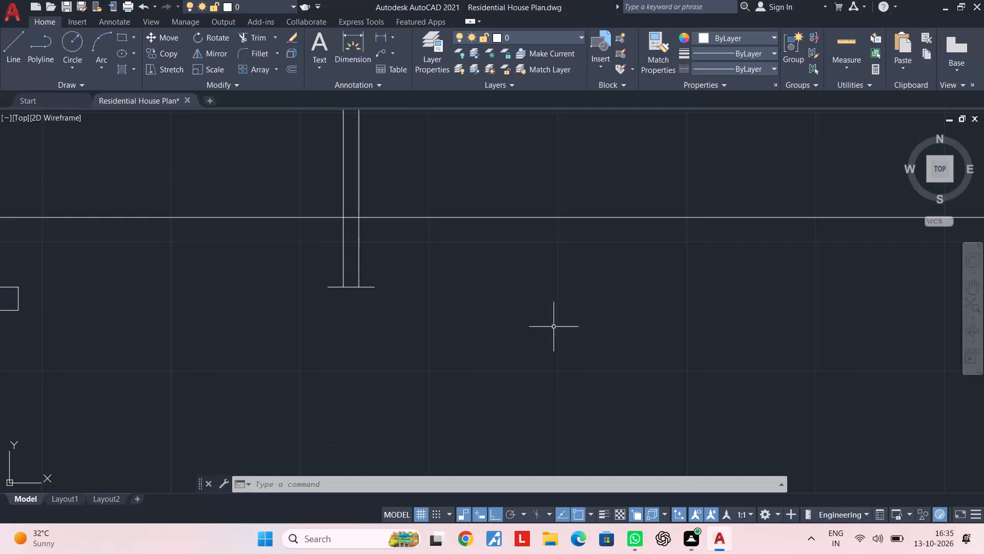
Check the length of the bottom line under the second wall with a temporary linear dimension.
{"action": "key", "text": "Escape"}
{"action": "key", "text": "Escape"}
{"action": "scroll", "coordinate": [348, 281], "scroll_direction": "up", "scroll_amount": 2}
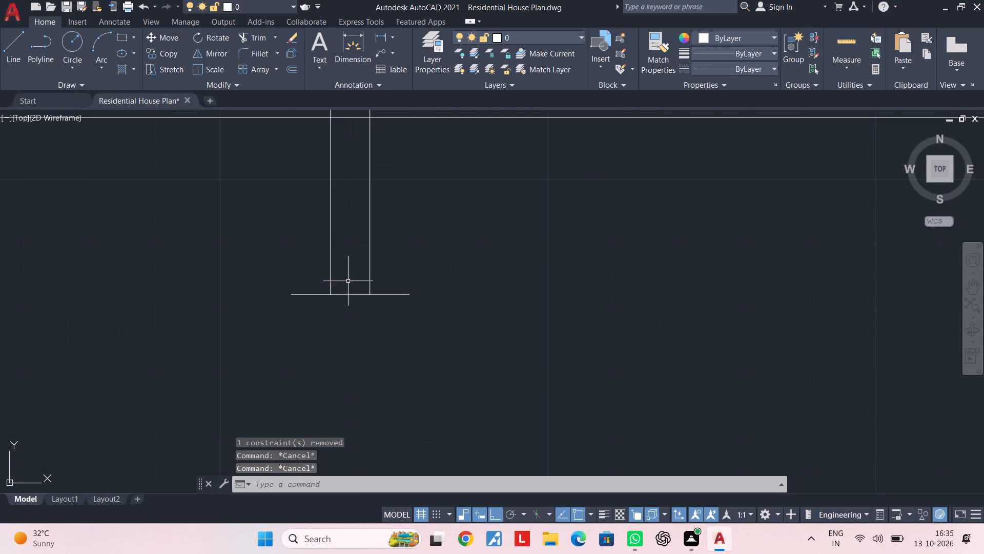
{"action": "middle_click_drag", "start_coordinate": [335, 303], "coordinate": [311, 339]}
{"action": "key", "text": "Escape"}
{"action": "key", "text": "Escape"}
{"action": "left_click", "coordinate": [376, 38]}
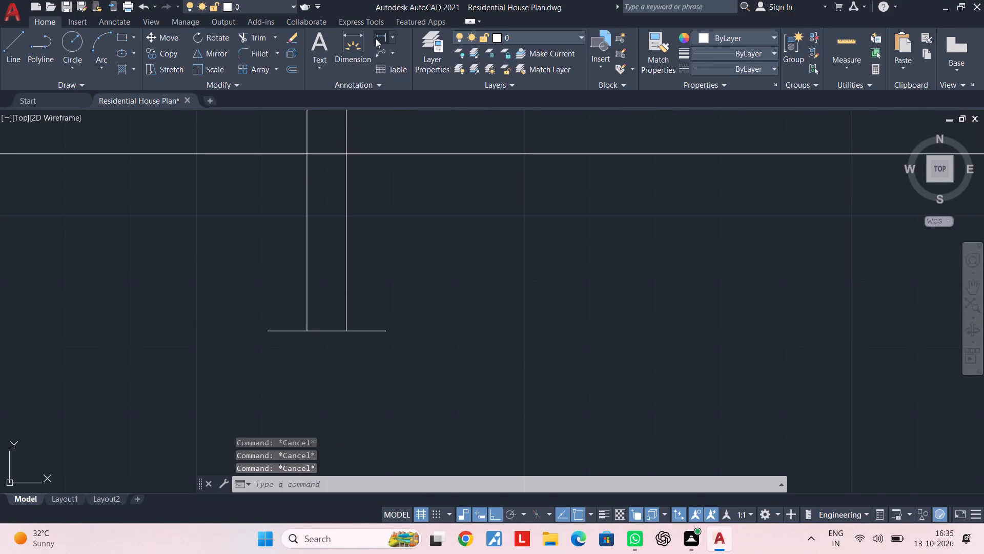
{"action": "left_click", "coordinate": [263, 333]}
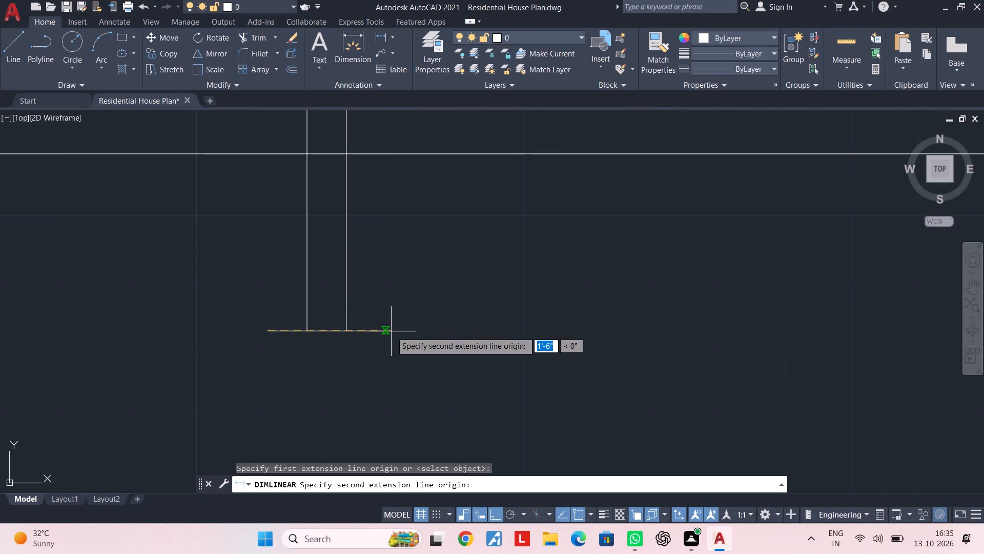
{"action": "left_click", "coordinate": [391, 331]}
{"action": "key", "text": "Escape"}
{"action": "key", "text": "Escape"}
{"action": "key", "text": "Escape"}
Delete the horizontal bottom line under the second wall.
{"action": "left_click", "coordinate": [372, 339]}
{"action": "left_click", "coordinate": [374, 323]}
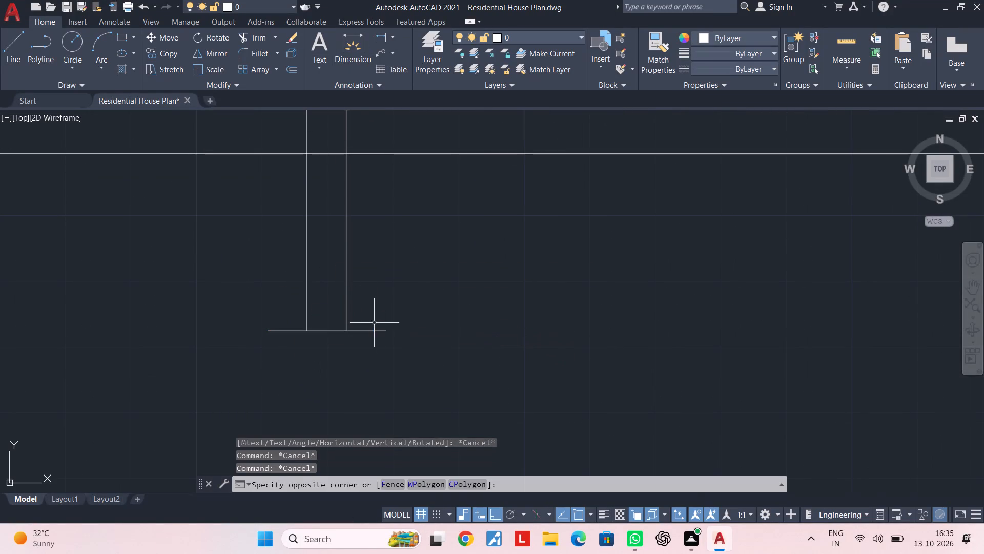
{"action": "key", "text": "Escape"}
{"action": "left_click", "coordinate": [370, 330]}
{"action": "key", "text": "Delete"}
{"action": "key", "text": "Escape"}
{"action": "key", "text": "Escape"}
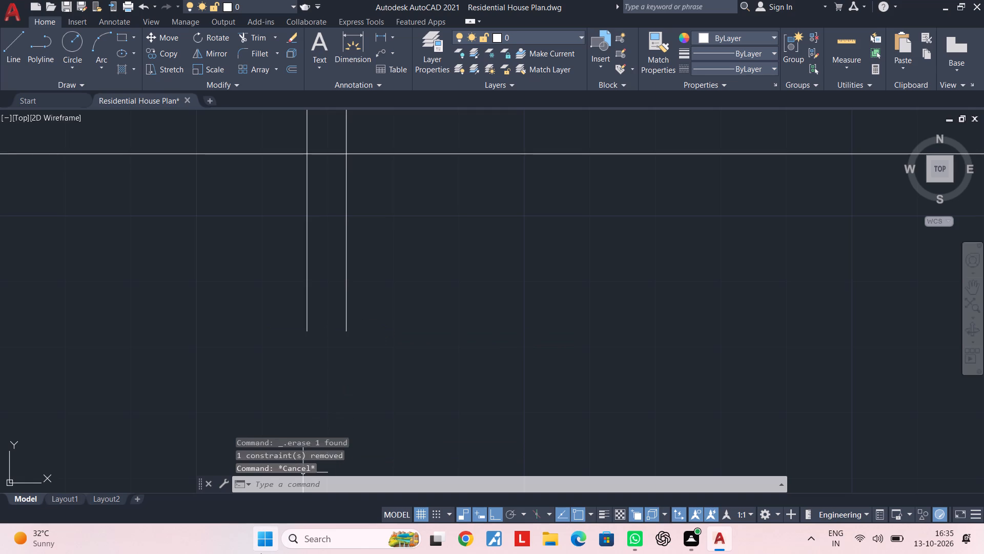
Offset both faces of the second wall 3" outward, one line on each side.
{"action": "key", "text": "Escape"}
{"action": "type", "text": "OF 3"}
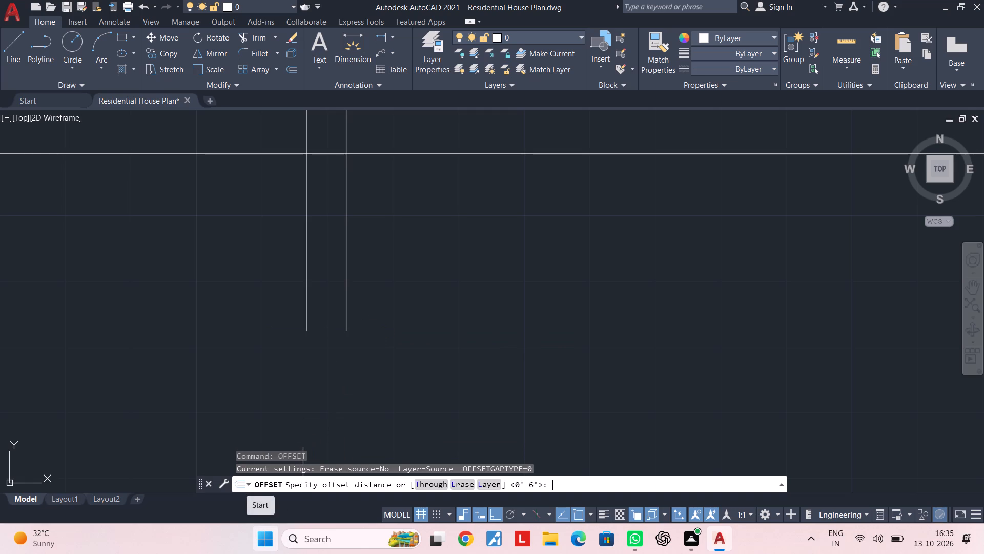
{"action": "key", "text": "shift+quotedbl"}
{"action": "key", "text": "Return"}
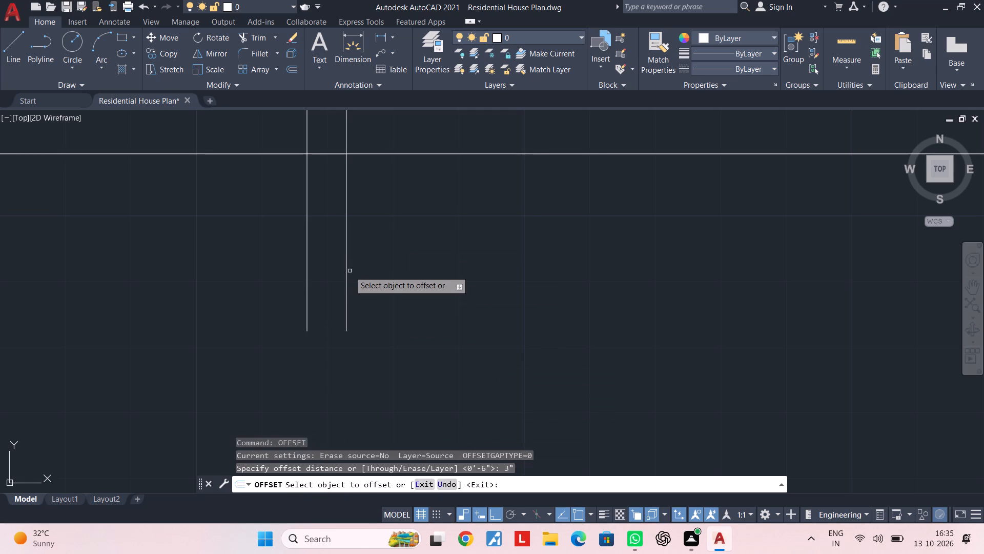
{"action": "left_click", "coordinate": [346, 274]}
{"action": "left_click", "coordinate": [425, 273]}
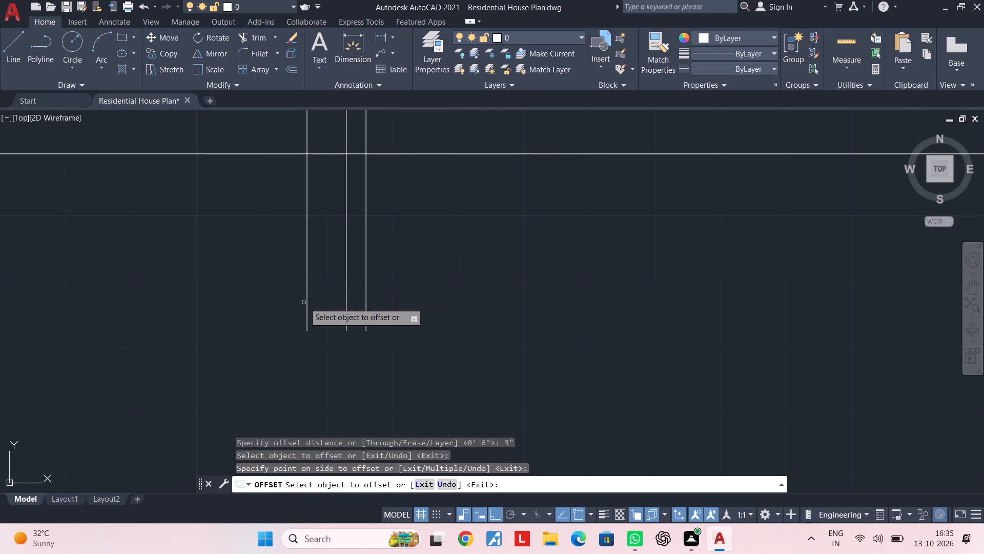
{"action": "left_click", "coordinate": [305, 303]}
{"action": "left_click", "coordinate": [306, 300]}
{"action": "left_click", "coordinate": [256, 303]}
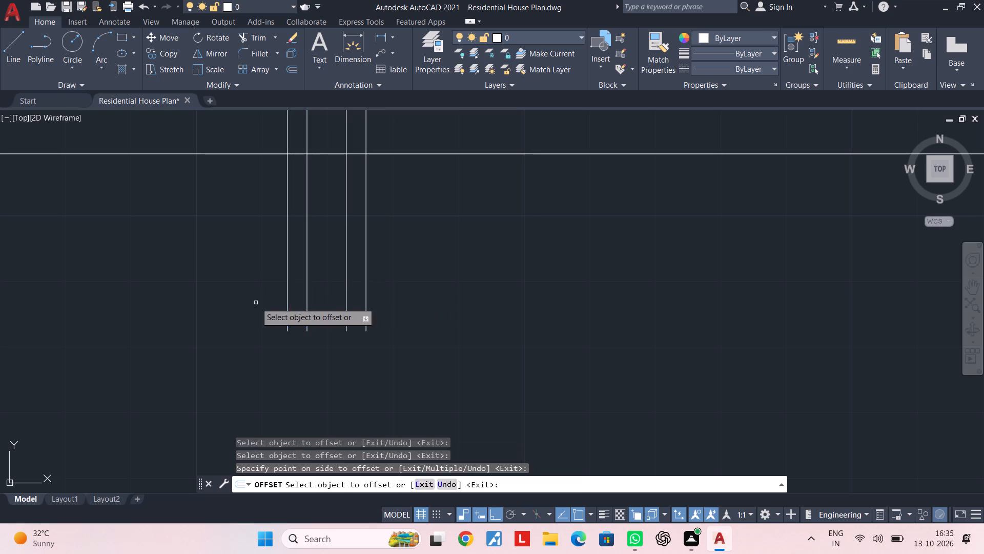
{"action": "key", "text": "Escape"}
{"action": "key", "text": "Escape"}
Check the width between the bottom ends of the two outer offset lines with a temporary linear dimension.
{"action": "left_click", "coordinate": [377, 33]}
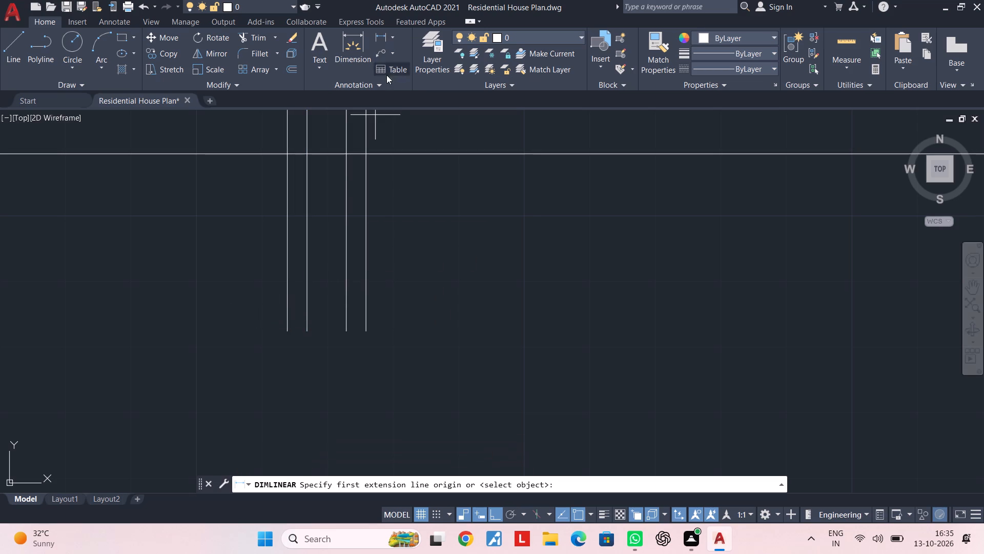
{"action": "left_click", "coordinate": [289, 329]}
{"action": "left_click", "coordinate": [371, 331]}
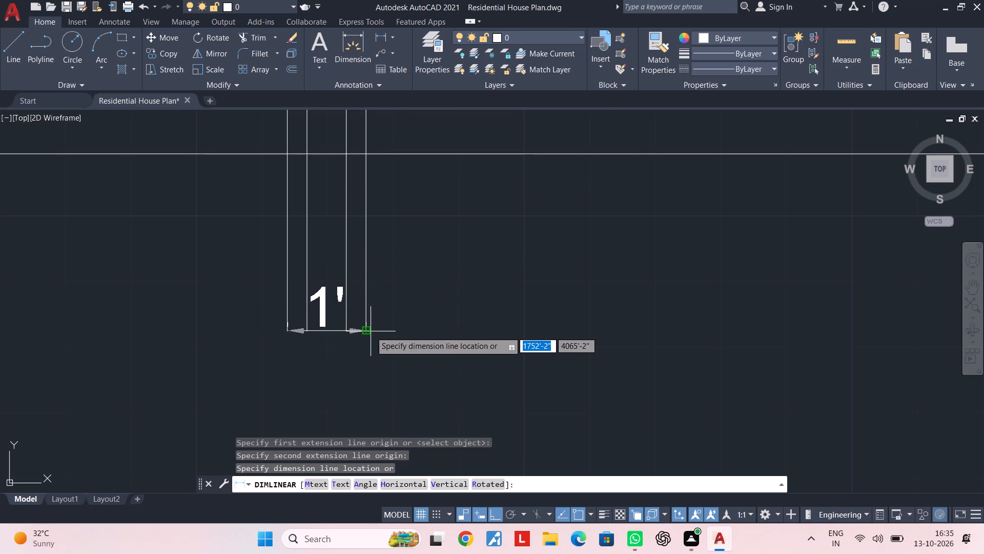
{"action": "key", "text": "Escape"}
{"action": "key", "text": "Escape"}
{"action": "key", "text": "Escape"}
{"action": "key", "text": "Escape"}
{"action": "key", "text": "Escape"}
{"action": "key", "text": "Escape"}
{"action": "key", "text": "Escape"}
{"action": "key", "text": "Escape"}
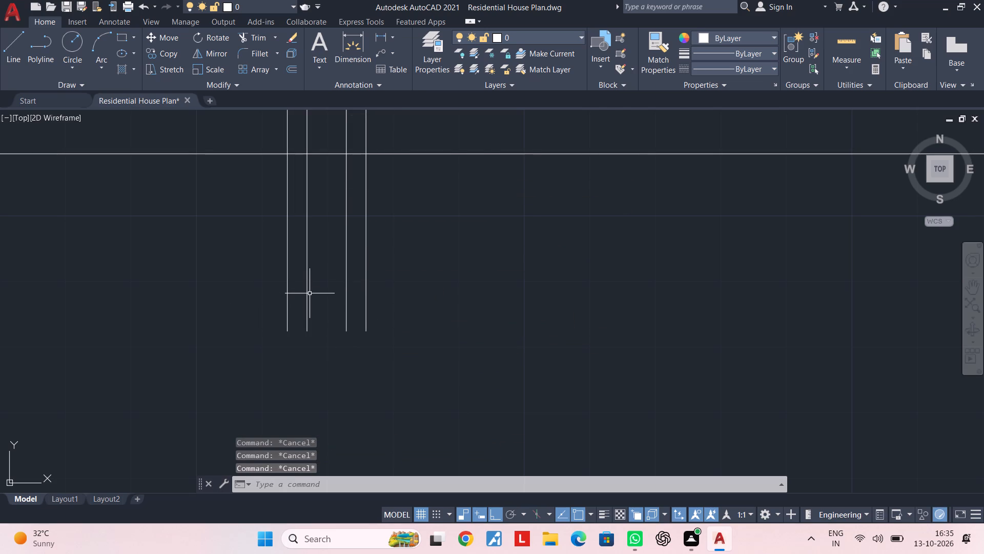
{"action": "key", "text": "Escape"}
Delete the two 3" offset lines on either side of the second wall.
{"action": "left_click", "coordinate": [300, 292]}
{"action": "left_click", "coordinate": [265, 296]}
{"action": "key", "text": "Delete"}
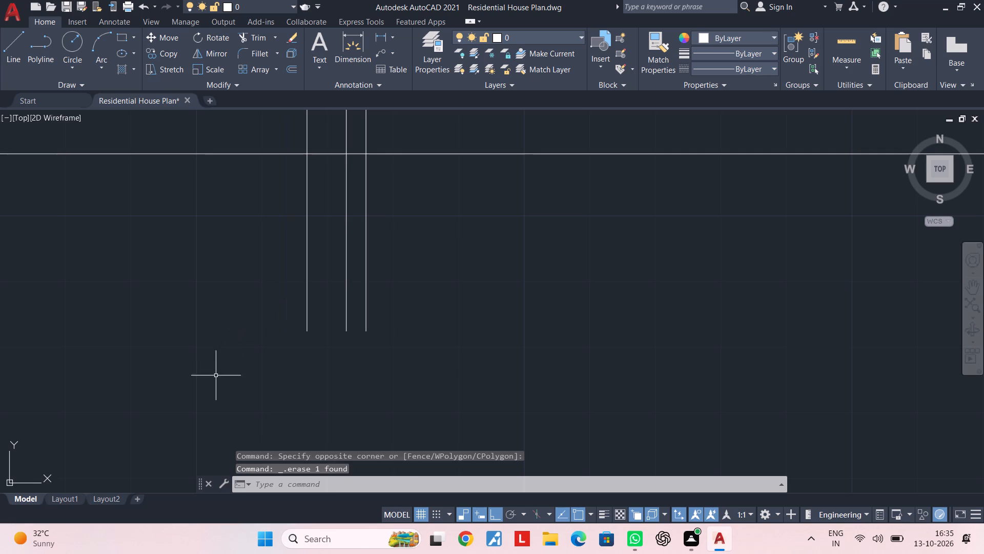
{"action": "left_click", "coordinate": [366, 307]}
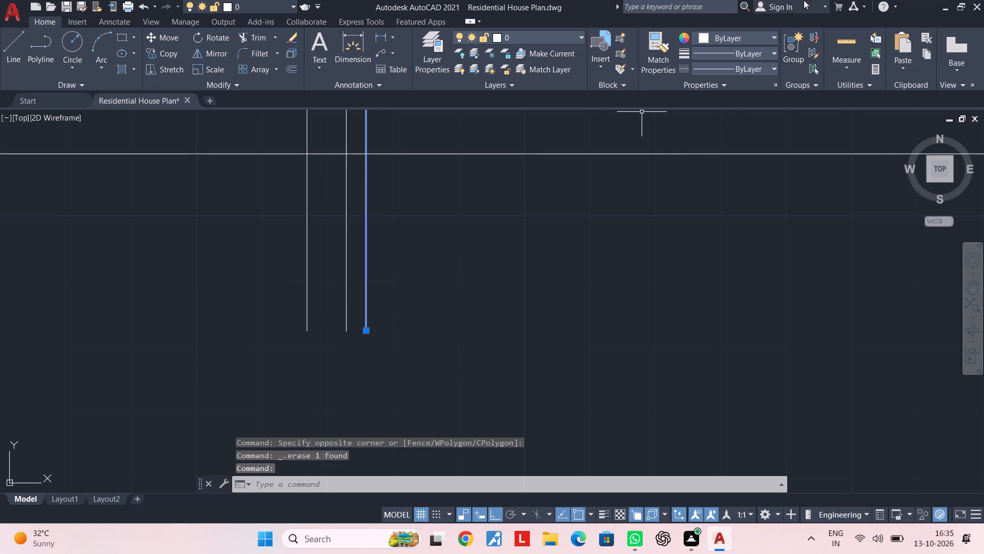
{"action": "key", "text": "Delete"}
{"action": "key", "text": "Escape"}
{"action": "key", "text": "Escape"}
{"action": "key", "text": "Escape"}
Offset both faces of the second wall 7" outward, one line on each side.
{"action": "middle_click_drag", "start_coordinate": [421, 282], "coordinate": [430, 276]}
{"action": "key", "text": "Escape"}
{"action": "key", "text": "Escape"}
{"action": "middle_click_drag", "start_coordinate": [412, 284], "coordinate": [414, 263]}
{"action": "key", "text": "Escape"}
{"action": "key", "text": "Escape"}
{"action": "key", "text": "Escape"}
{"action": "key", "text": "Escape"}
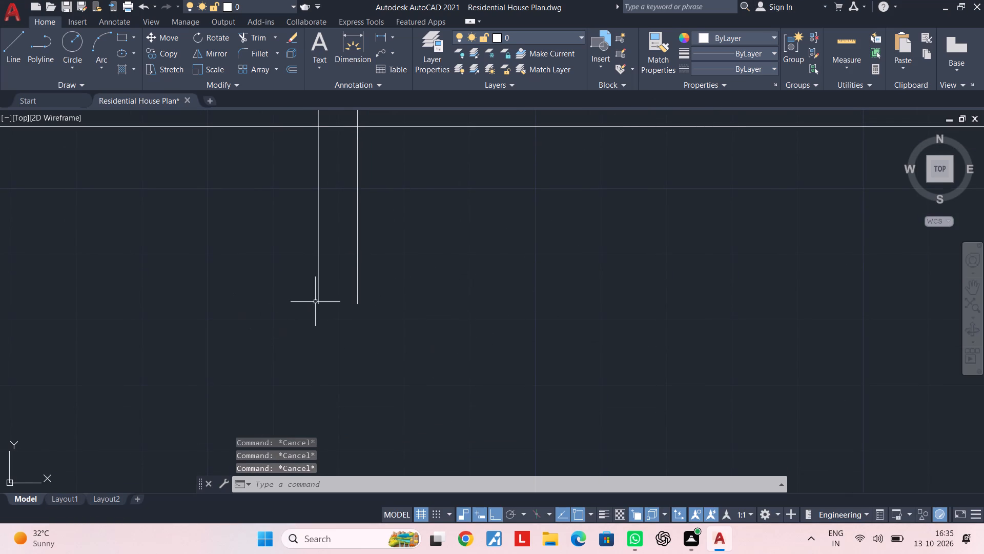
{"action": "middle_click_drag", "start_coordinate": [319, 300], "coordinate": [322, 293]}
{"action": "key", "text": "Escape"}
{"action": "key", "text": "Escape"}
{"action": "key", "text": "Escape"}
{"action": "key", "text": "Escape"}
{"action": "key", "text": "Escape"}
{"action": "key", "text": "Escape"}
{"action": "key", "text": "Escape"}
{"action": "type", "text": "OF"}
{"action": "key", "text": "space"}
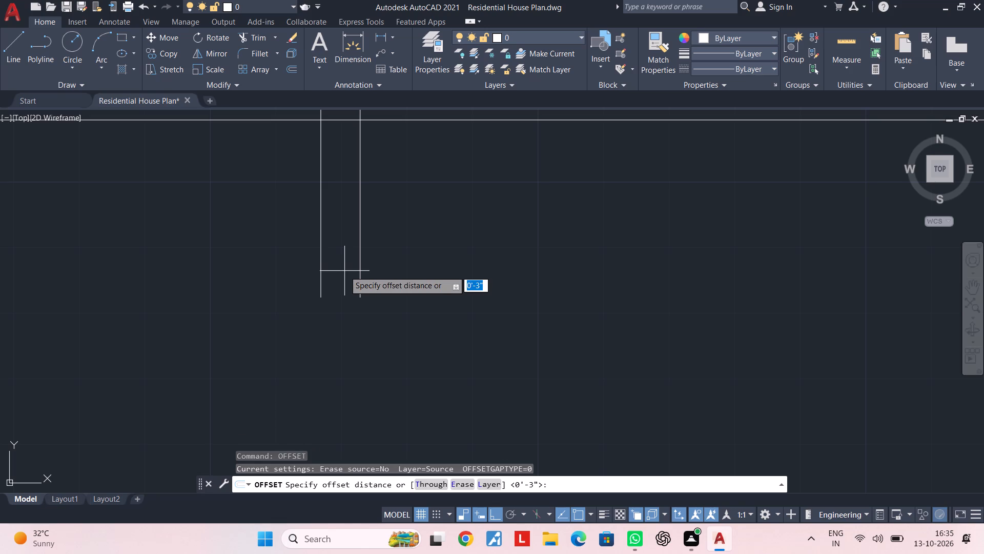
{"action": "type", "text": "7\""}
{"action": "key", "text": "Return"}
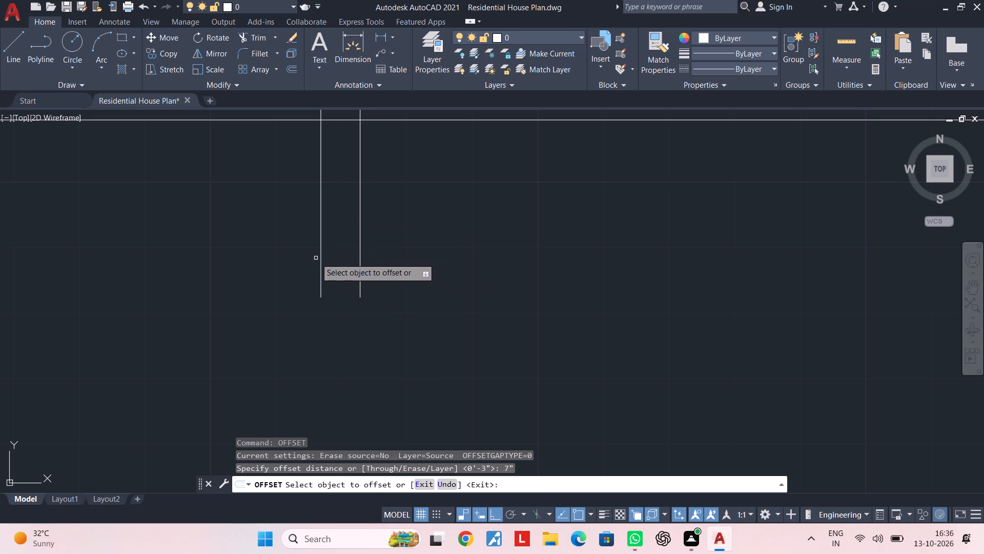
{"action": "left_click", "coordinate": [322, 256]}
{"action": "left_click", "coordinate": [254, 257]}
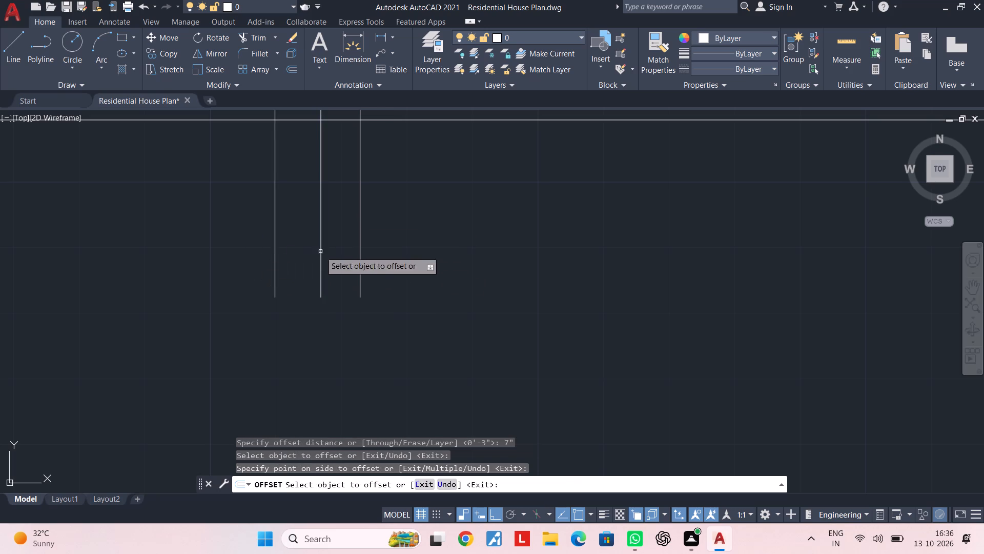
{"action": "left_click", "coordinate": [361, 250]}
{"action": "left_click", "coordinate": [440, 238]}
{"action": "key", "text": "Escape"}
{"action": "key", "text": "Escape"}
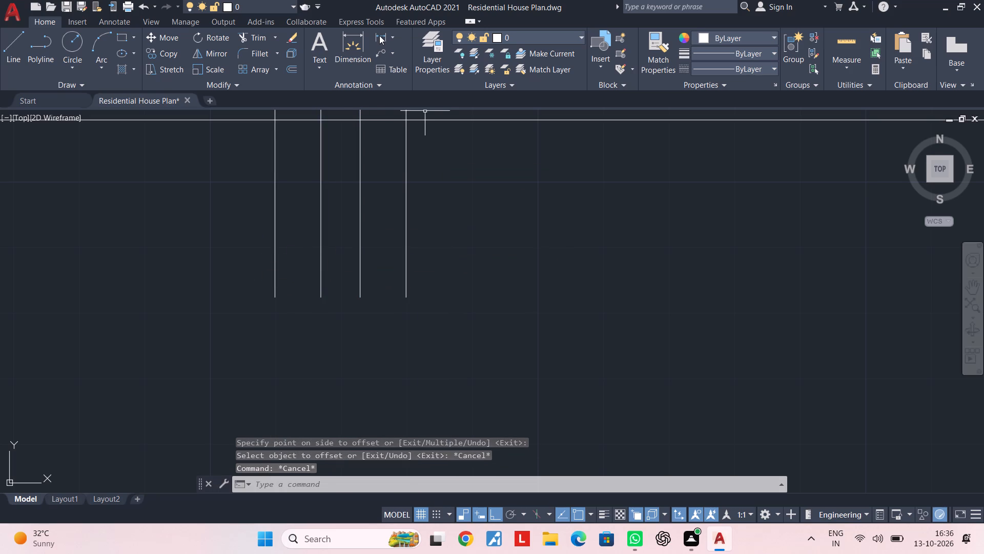
Check the width between the two outer offset lines at their bottom ends with a temporary linear dimension.
{"action": "left_click", "coordinate": [379, 35]}
{"action": "left_click", "coordinate": [276, 298]}
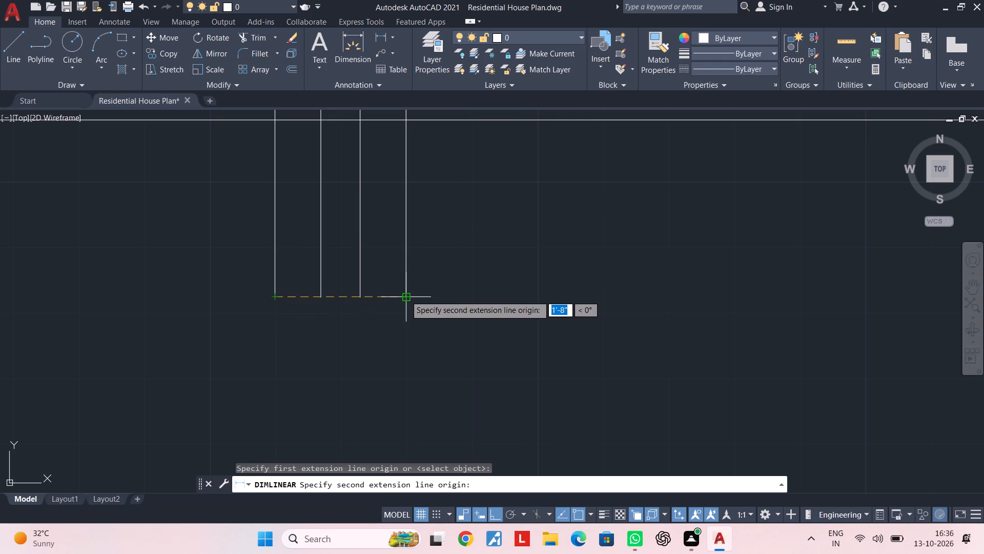
{"action": "left_click", "coordinate": [405, 295]}
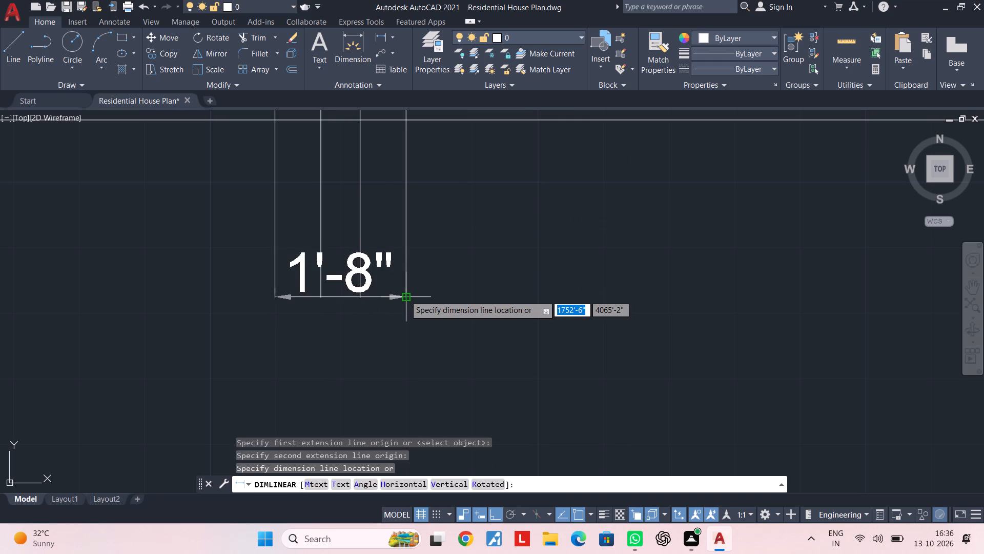
{"action": "key", "text": "Escape"}
{"action": "key", "text": "Escape"}
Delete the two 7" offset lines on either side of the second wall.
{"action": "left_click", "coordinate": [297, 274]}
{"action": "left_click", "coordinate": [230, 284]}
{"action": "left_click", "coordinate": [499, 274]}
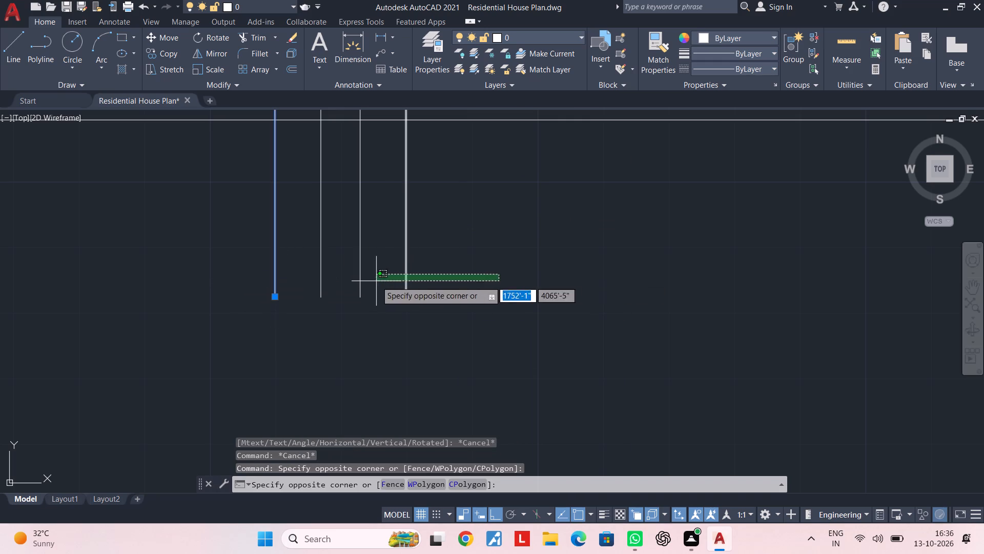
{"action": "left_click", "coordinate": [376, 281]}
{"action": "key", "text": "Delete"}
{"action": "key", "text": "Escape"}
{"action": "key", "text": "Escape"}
Offset both faces of the second wall 9" outward, one line on each side.
{"action": "type", "text": "OF 9\""}
{"action": "key", "text": "Return"}
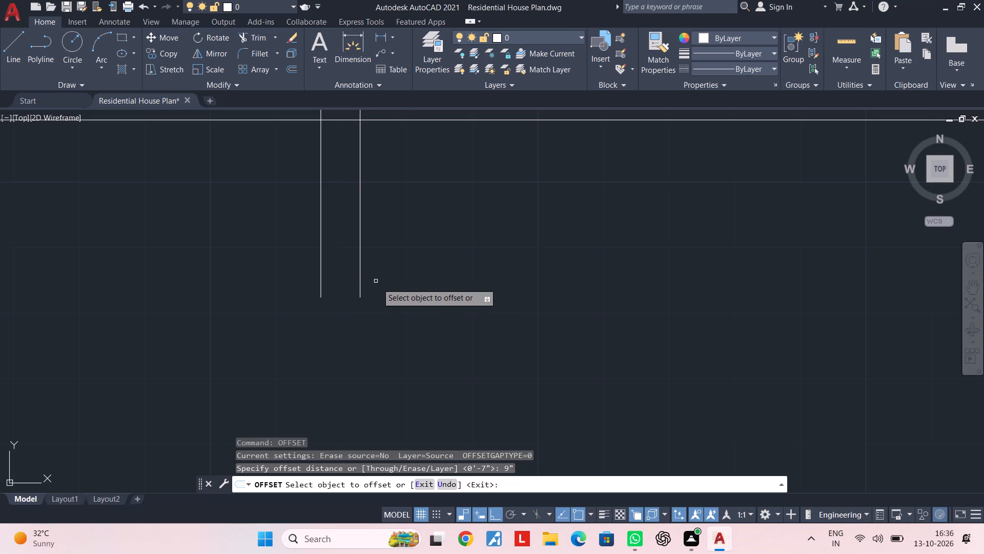
{"action": "left_click", "coordinate": [319, 281]}
{"action": "left_click", "coordinate": [262, 284]}
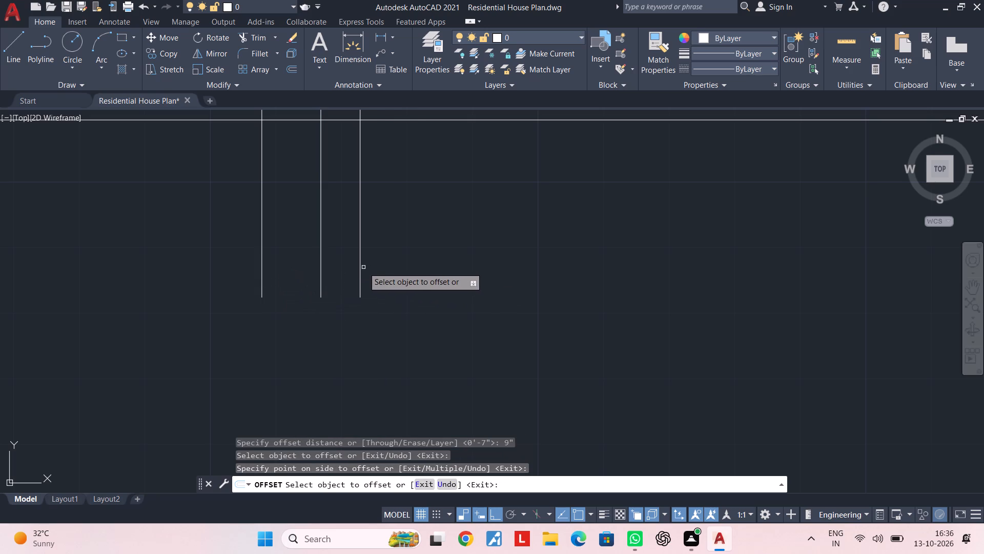
{"action": "left_click", "coordinate": [361, 267]}
{"action": "left_click", "coordinate": [423, 259]}
{"action": "key", "text": "Escape"}
{"action": "key", "text": "Escape"}
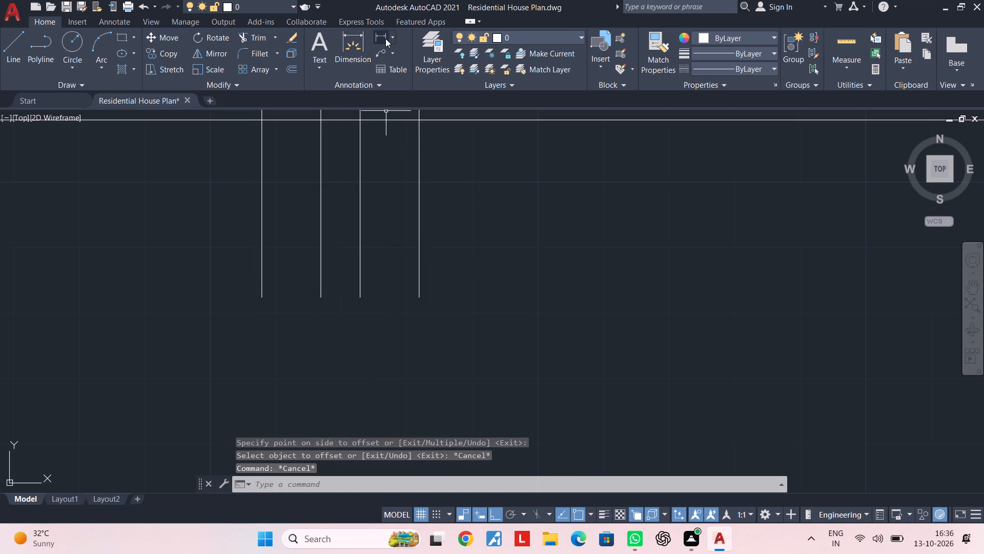
Check the width between the bottom ends of the two 9" offset lines with a temporary linear dimension.
{"action": "left_click", "coordinate": [385, 38]}
{"action": "left_click", "coordinate": [262, 300]}
{"action": "left_click", "coordinate": [421, 298]}
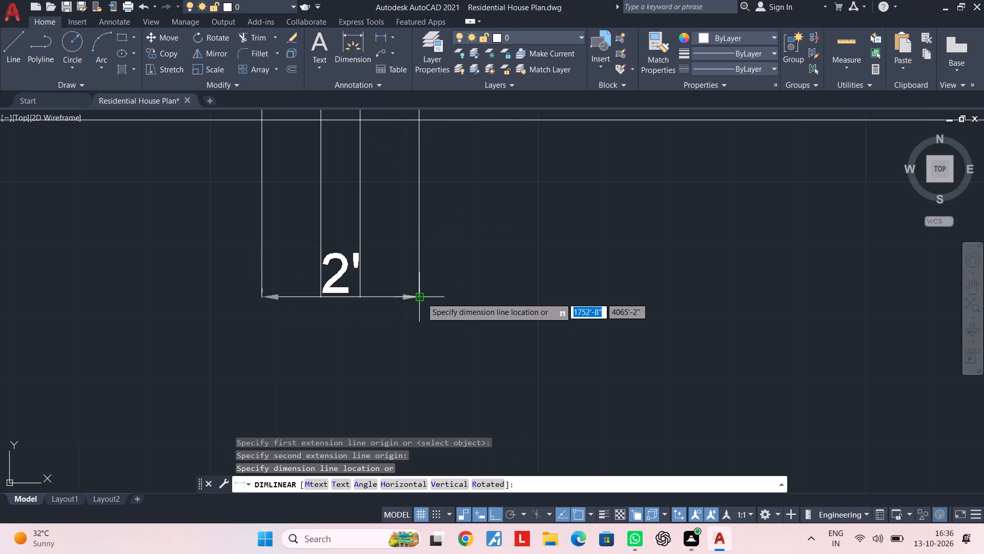
{"action": "key", "text": "Escape"}
{"action": "key", "text": "Escape"}
{"action": "middle_click_drag", "start_coordinate": [395, 305], "coordinate": [388, 347]}
{"action": "key", "text": "Escape"}
{"action": "key", "text": "Escape"}
{"action": "scroll", "coordinate": [372, 353], "scroll_direction": "down", "scroll_amount": 2}
{"action": "middle_click_drag", "start_coordinate": [372, 353], "coordinate": [375, 333]}
{"action": "key", "text": "Escape"}
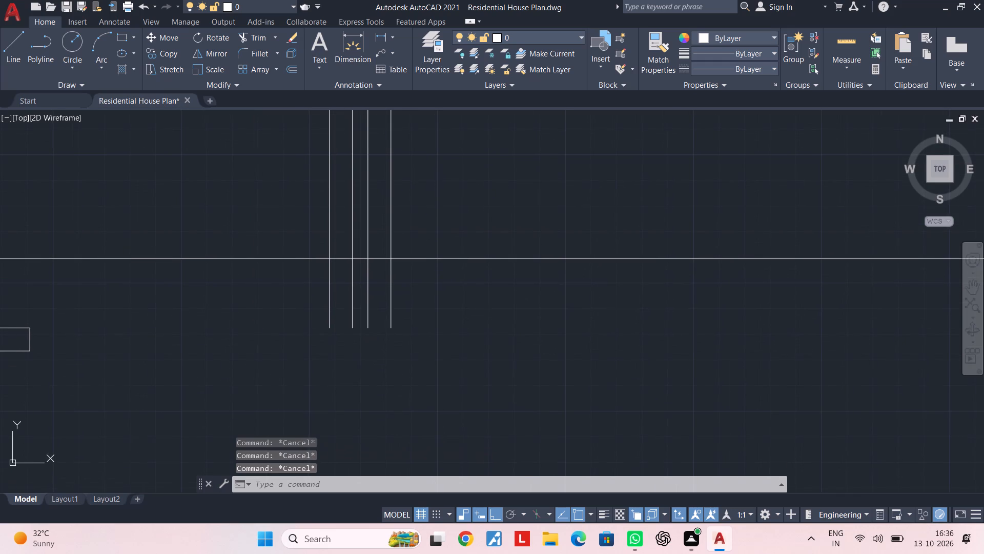
{"action": "key", "text": "Escape"}
Draw a 2' horizontal line joining the bottom ends of the two outer offset lines under the second wall.
{"action": "key", "text": "l"}
{"action": "key", "text": "space"}
{"action": "scroll", "coordinate": [350, 335], "scroll_direction": "up", "scroll_amount": 1}
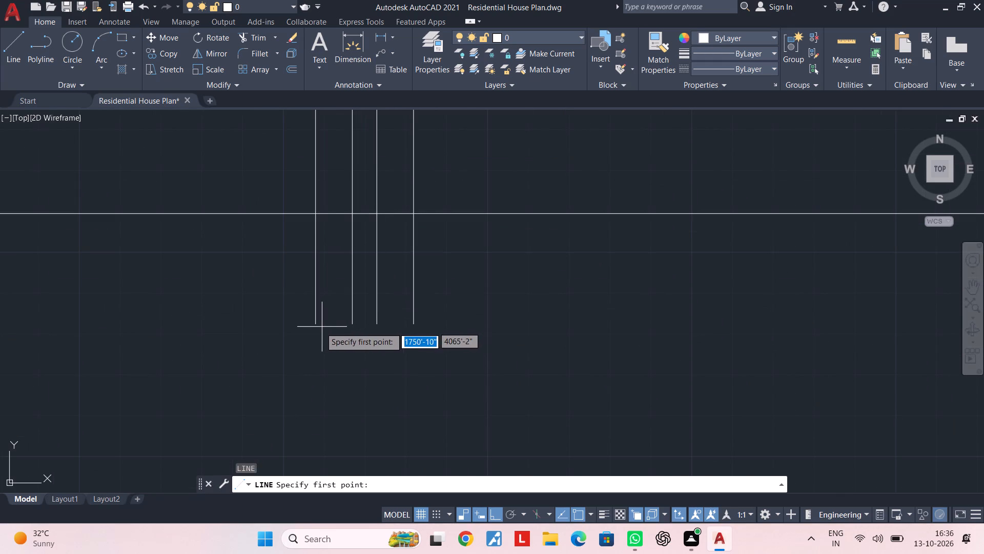
{"action": "left_click", "coordinate": [315, 327]}
{"action": "left_click", "coordinate": [413, 323]}
{"action": "key", "text": "Escape"}
{"action": "key", "text": "Escape"}
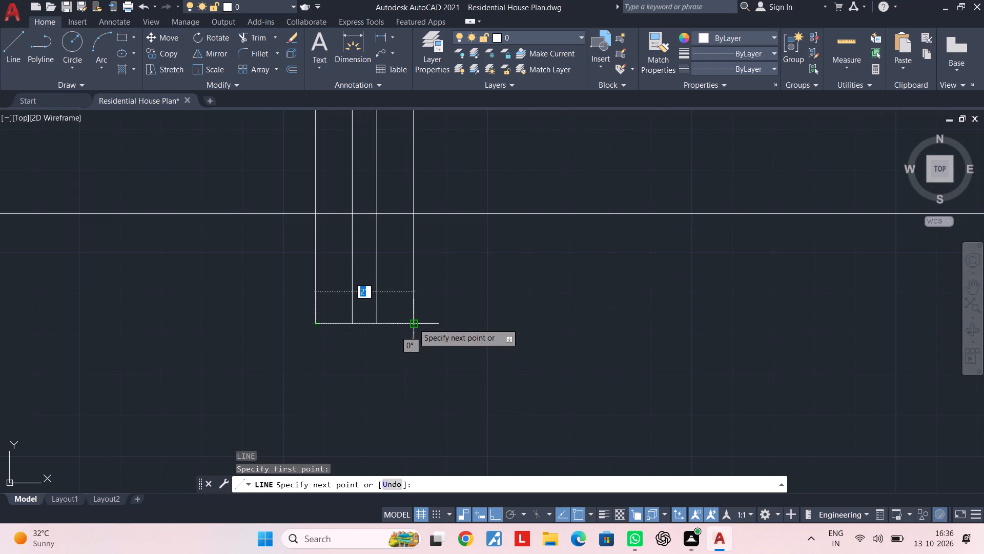
{"action": "key", "text": "Escape"}
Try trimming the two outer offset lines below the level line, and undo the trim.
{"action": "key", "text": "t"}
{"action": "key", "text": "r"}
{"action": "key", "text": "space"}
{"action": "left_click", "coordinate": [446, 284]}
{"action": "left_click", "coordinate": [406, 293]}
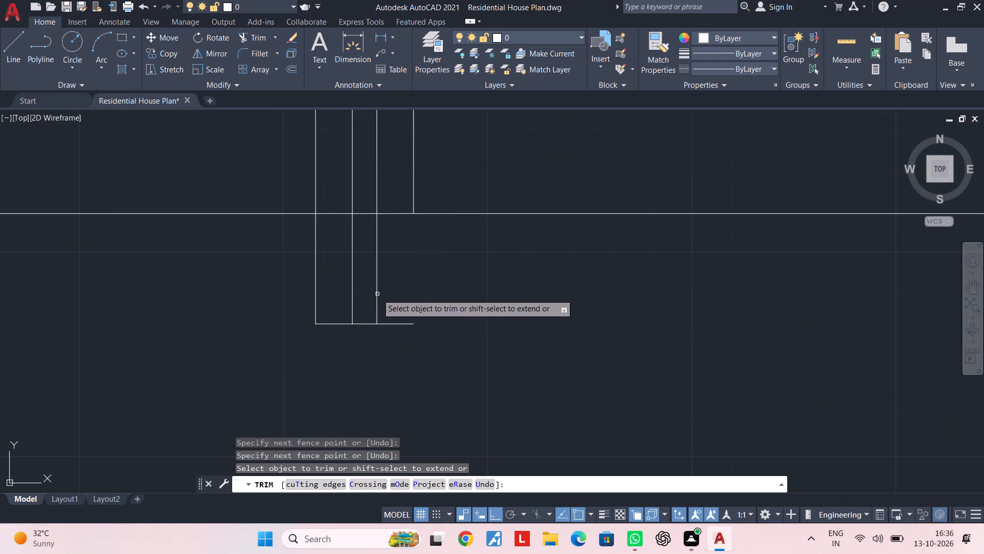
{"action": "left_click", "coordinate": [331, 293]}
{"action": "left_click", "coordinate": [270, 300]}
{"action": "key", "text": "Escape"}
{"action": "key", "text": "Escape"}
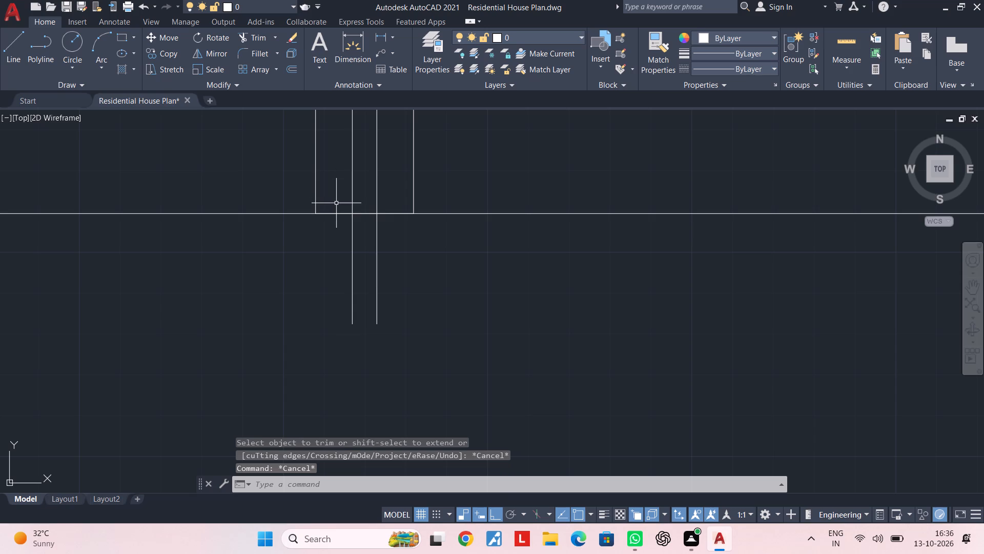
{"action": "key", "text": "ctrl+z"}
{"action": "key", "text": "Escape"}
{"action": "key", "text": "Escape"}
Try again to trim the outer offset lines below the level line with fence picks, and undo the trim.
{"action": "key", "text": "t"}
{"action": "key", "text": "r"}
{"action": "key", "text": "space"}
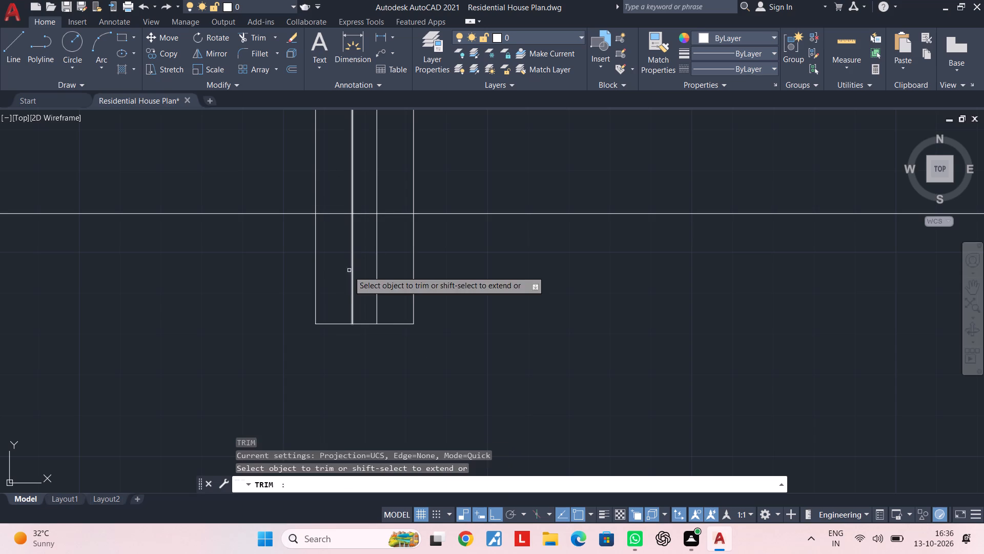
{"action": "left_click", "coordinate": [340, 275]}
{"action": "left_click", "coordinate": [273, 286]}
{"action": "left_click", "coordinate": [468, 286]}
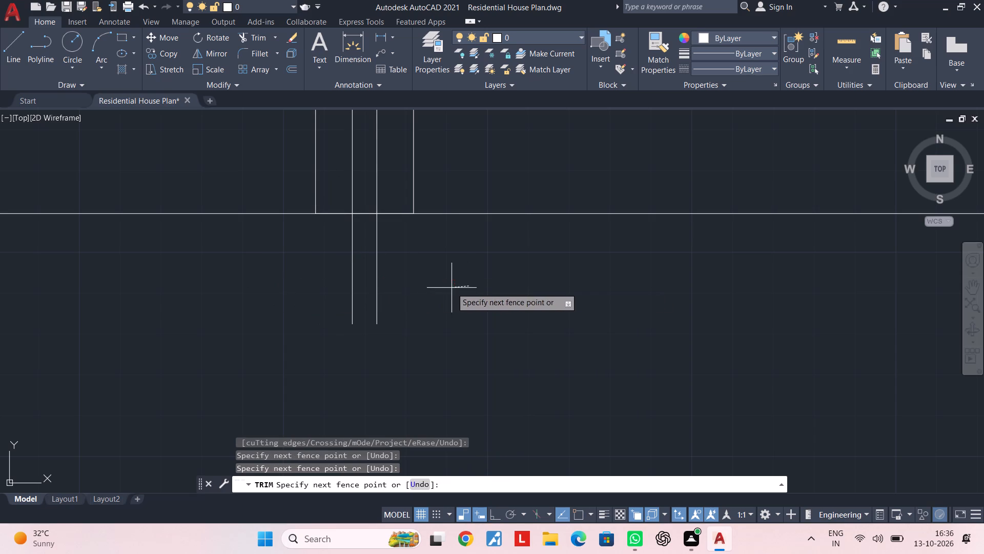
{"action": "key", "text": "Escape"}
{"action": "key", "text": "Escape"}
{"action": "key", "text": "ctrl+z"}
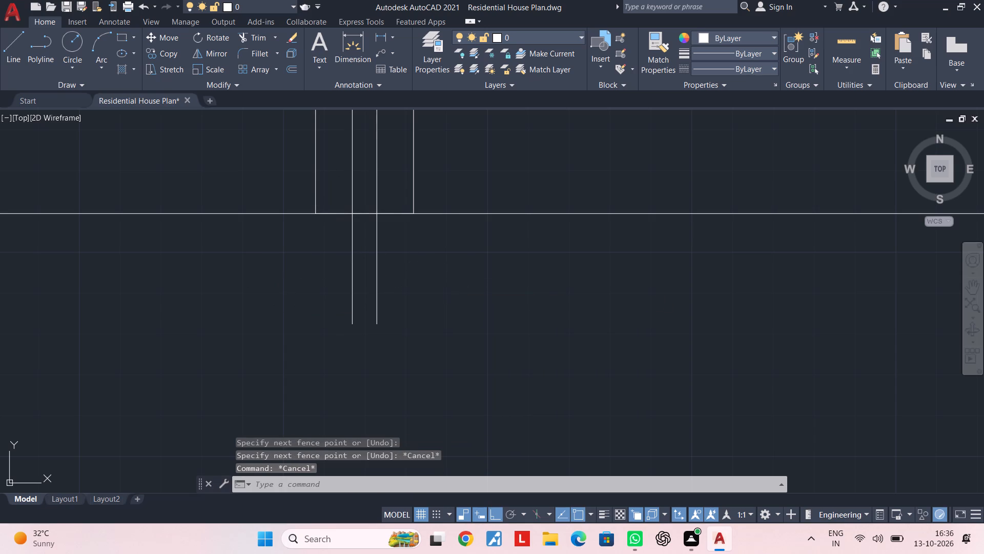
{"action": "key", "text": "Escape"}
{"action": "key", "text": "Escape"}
Trim the two outer offset lines of the second wall below the level line, keeping the base line under the wall.
{"action": "key", "text": "t"}
{"action": "type", "text": "R"}
{"action": "key", "text": "space"}
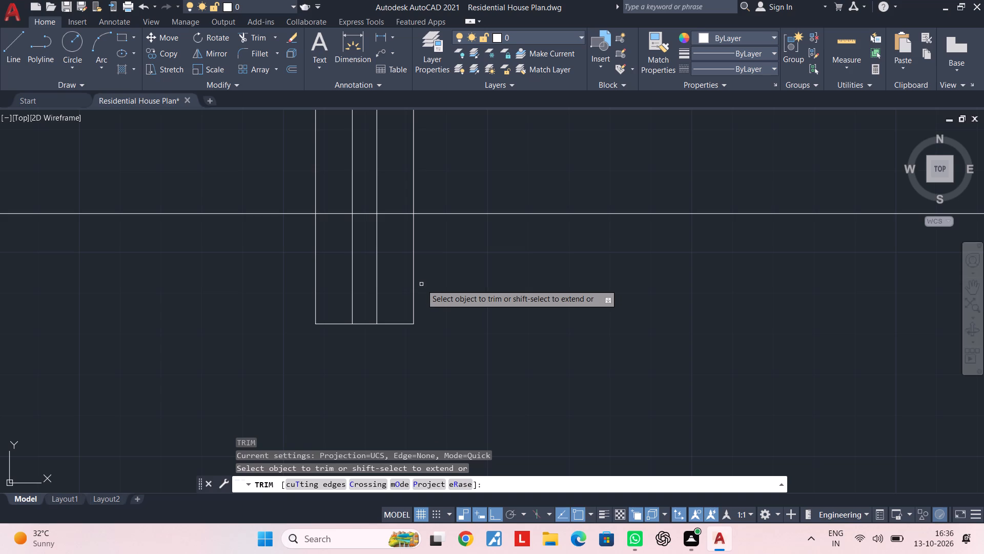
{"action": "left_click", "coordinate": [417, 283]}
{"action": "left_click", "coordinate": [405, 283]}
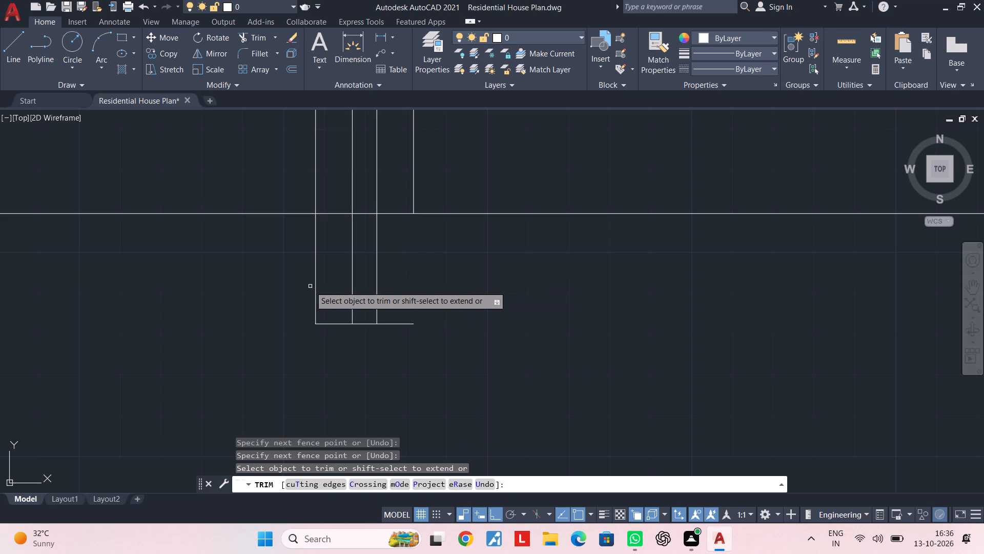
{"action": "left_click", "coordinate": [317, 285]}
{"action": "left_click", "coordinate": [322, 191]}
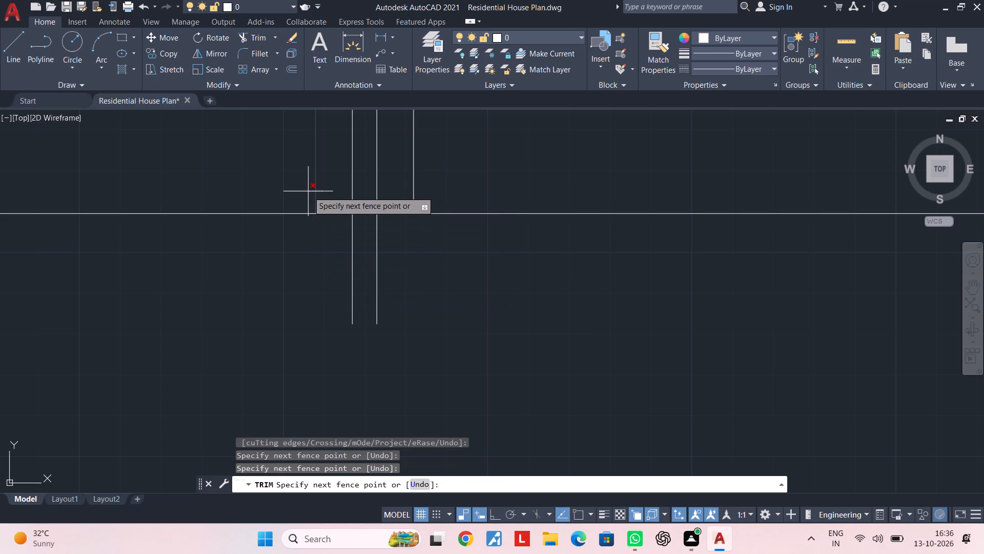
{"action": "left_click", "coordinate": [308, 191]}
{"action": "key", "text": "ctrl+z"}
{"action": "key", "text": "Escape"}
{"action": "key", "text": "Escape"}
{"action": "key", "text": "Escape"}
{"action": "key", "text": "Escape"}
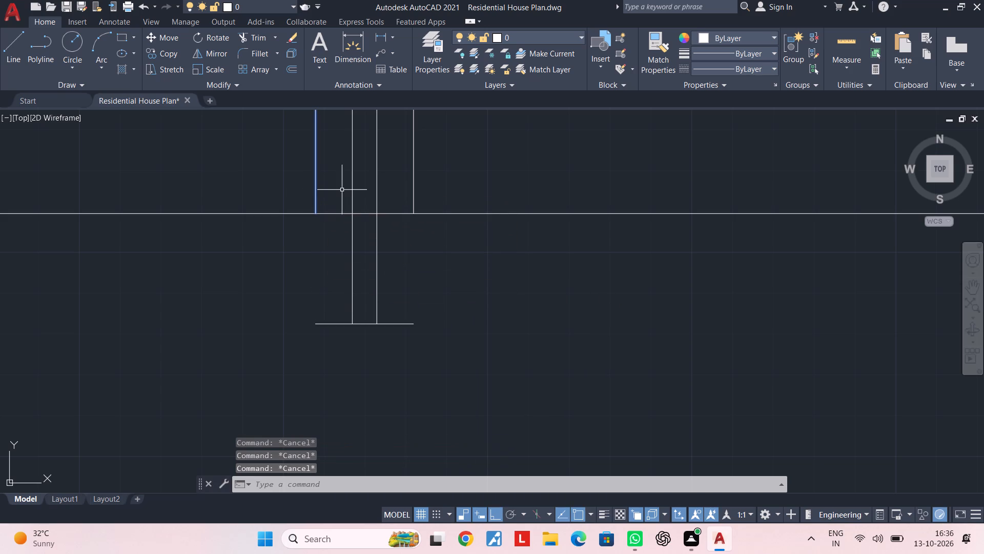
Erase the remaining parts of the two outer offset lines above the level line.
{"action": "key", "text": "Escape"}
{"action": "key", "text": "Escape"}
{"action": "key", "text": "Delete"}
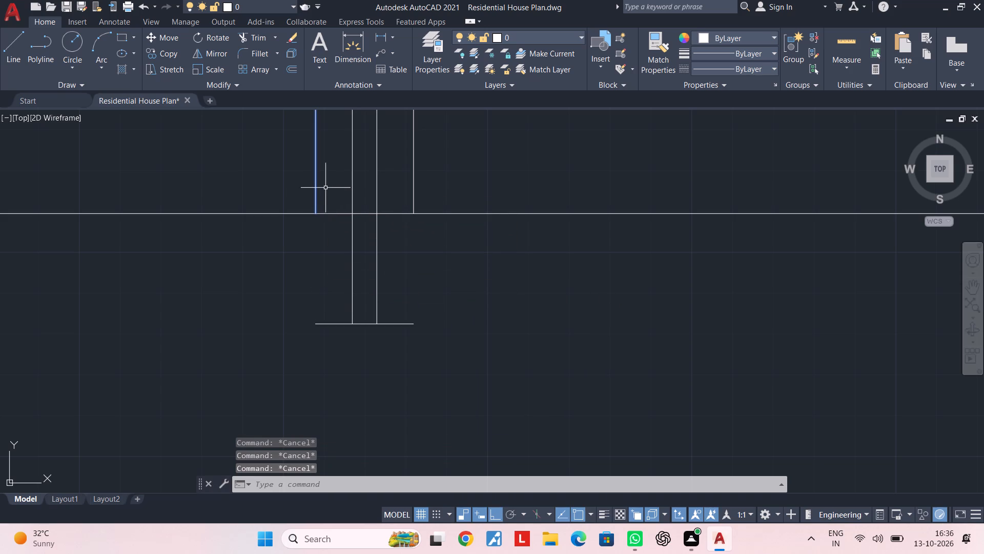
{"action": "key", "text": "Escape"}
{"action": "key", "text": "Escape"}
{"action": "left_click", "coordinate": [316, 186]}
{"action": "key", "text": "Delete"}
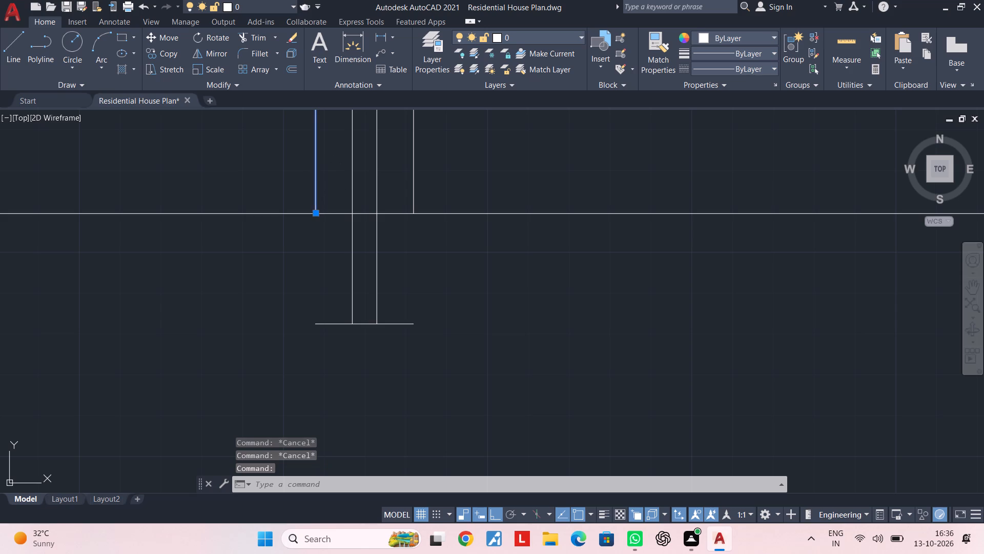
{"action": "left_click", "coordinate": [413, 177]}
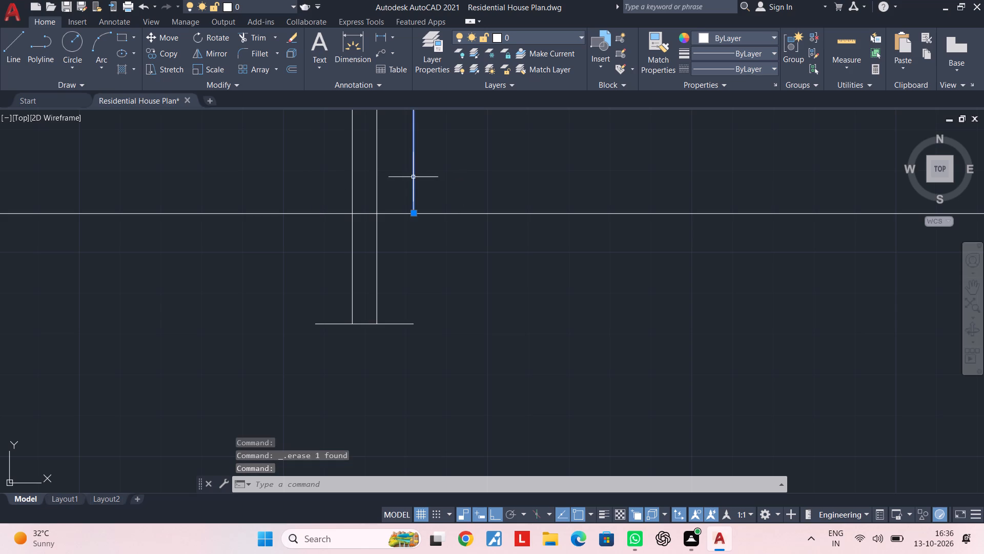
{"action": "key", "text": "Delete"}
{"action": "key", "text": "Escape"}
Offset the base line under the second wall 9" downward.
{"action": "scroll", "coordinate": [425, 186], "scroll_direction": "down", "scroll_amount": 3}
{"action": "scroll", "coordinate": [419, 261], "scroll_direction": "up", "scroll_amount": 1}
{"action": "middle_click_drag", "start_coordinate": [411, 270], "coordinate": [401, 287]}
{"action": "scroll", "coordinate": [386, 236], "scroll_direction": "up", "scroll_amount": 1}
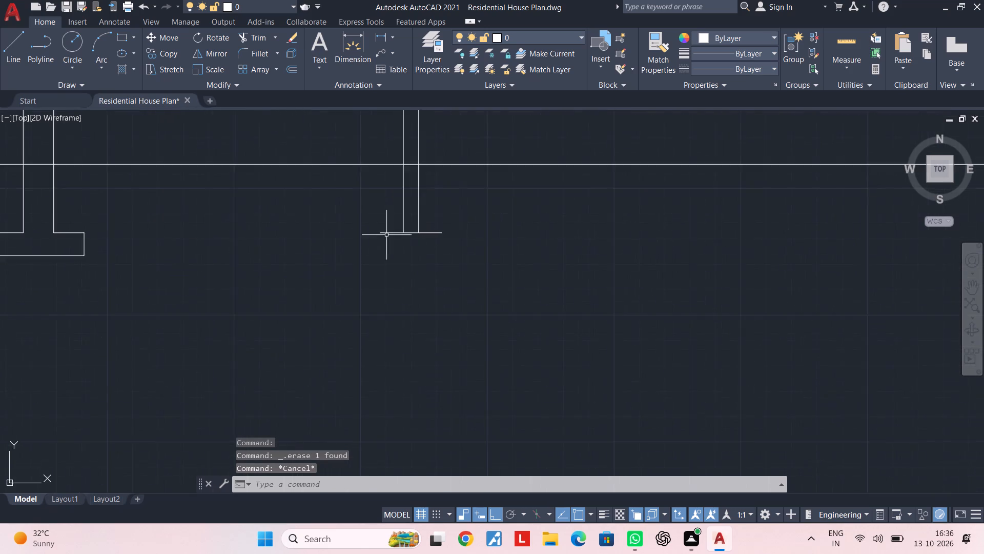
{"action": "scroll", "coordinate": [386, 235], "scroll_direction": "up", "scroll_amount": 1}
{"action": "middle_click_drag", "start_coordinate": [395, 238], "coordinate": [377, 282]}
{"action": "key", "text": "Escape"}
{"action": "key", "text": "Escape"}
{"action": "key", "text": "Escape"}
{"action": "key", "text": "Escape"}
{"action": "key", "text": "Escape"}
{"action": "key", "text": "Escape"}
{"action": "key", "text": "Escape"}
{"action": "key", "text": "Escape"}
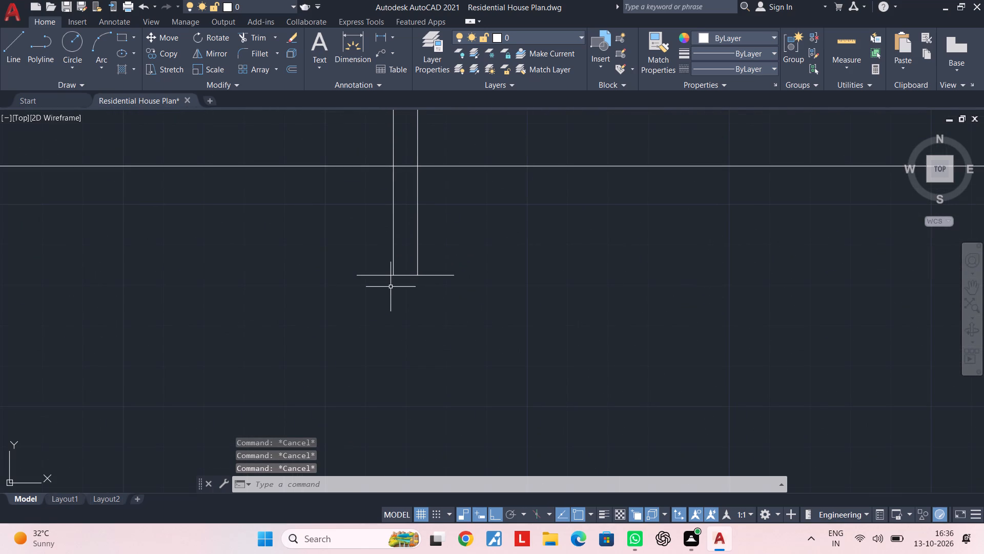
{"action": "type", "text": "OF 9\""}
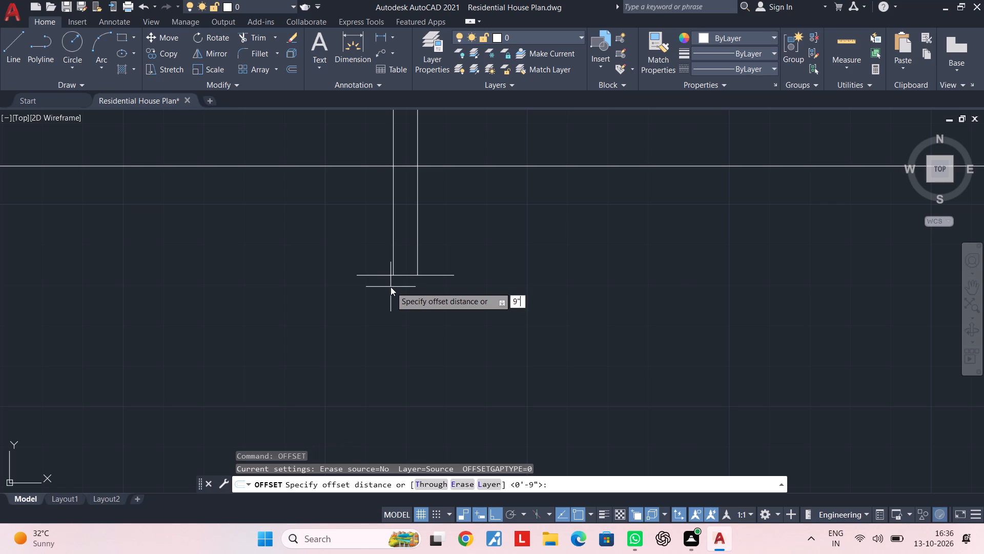
{"action": "key", "text": "Return"}
{"action": "left_click", "coordinate": [403, 274]}
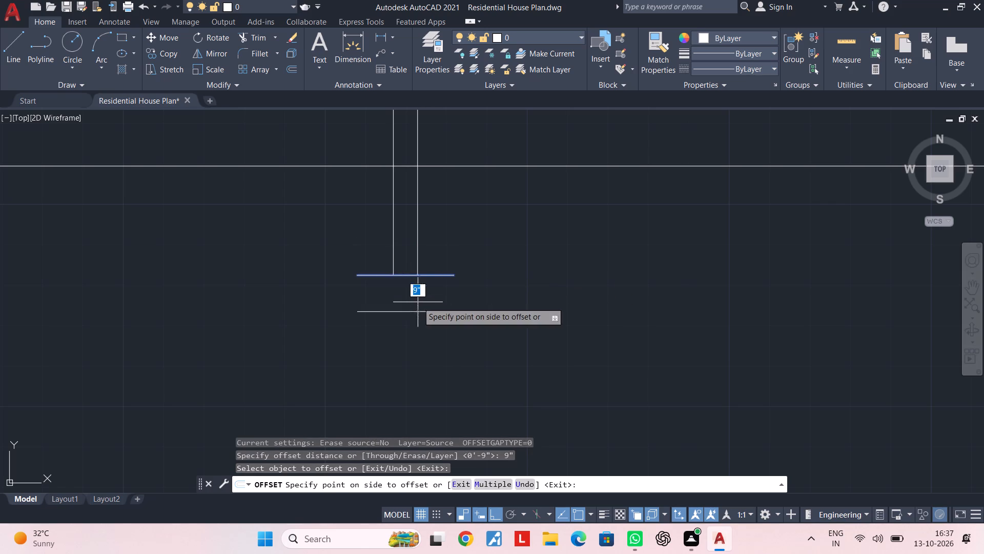
{"action": "left_click", "coordinate": [417, 319]}
{"action": "key", "text": "Escape"}
{"action": "key", "text": "Escape"}
Draw vertical lines joining both ends of the two base lines to close the second wall's footing.
{"action": "type", "text": "L"}
{"action": "key", "text": "space"}
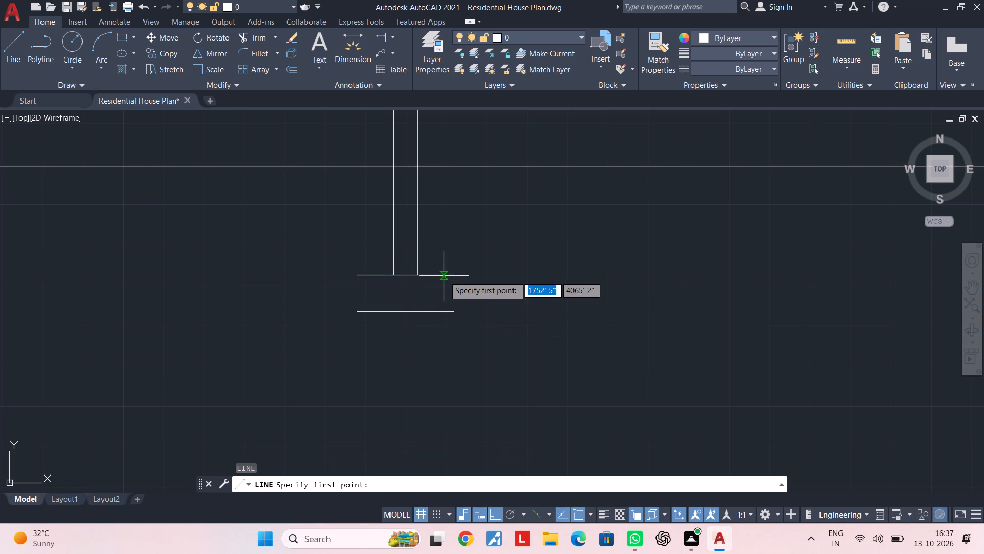
{"action": "left_click", "coordinate": [459, 273]}
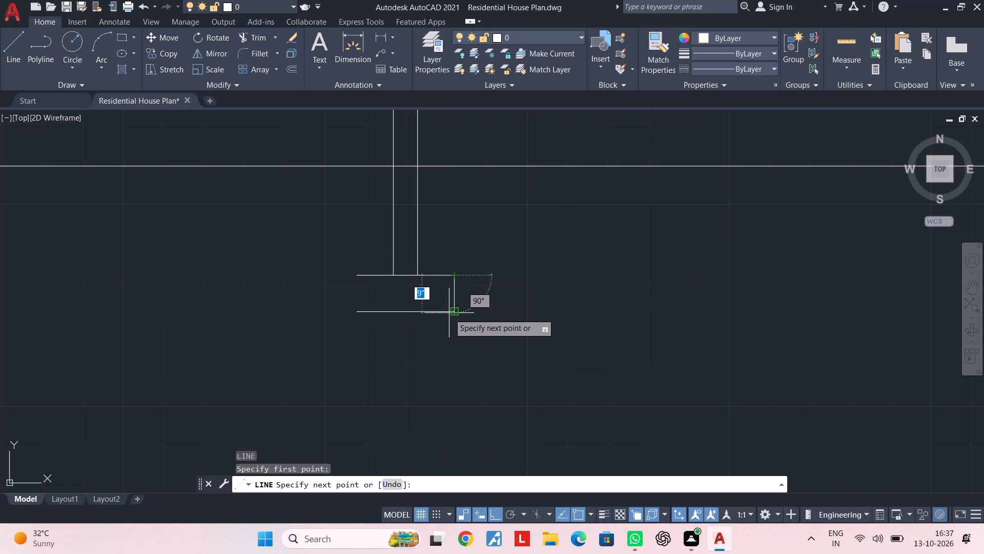
{"action": "left_click", "coordinate": [449, 314]}
{"action": "key", "text": "Escape"}
{"action": "key", "text": "Escape"}
{"action": "key", "text": "Escape"}
{"action": "key", "text": "space"}
{"action": "left_click", "coordinate": [356, 276]}
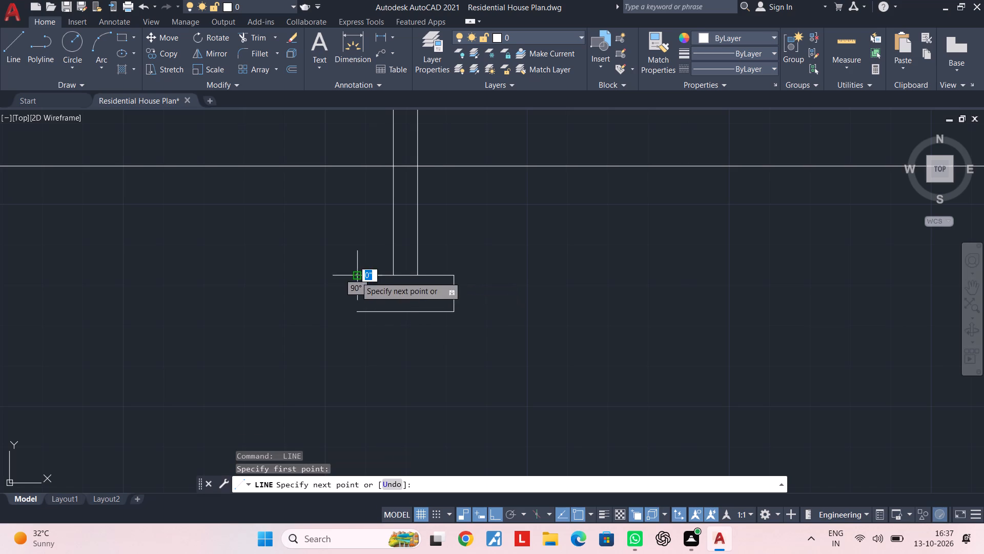
{"action": "left_click", "coordinate": [358, 311]}
{"action": "key", "text": "Escape"}
{"action": "key", "text": "Escape"}
{"action": "key", "text": "Escape"}
{"action": "key", "text": "Escape"}
{"action": "key", "text": "Escape"}
{"action": "key", "text": "Escape"}
Trim the footing's top line between the two wall lines of the second wall.
{"action": "type", "text": "TR"}
{"action": "key", "text": "space"}
{"action": "left_click", "coordinate": [408, 276]}
{"action": "key", "text": "Escape"}
{"action": "scroll", "coordinate": [516, 296], "scroll_direction": "down", "scroll_amount": 4}
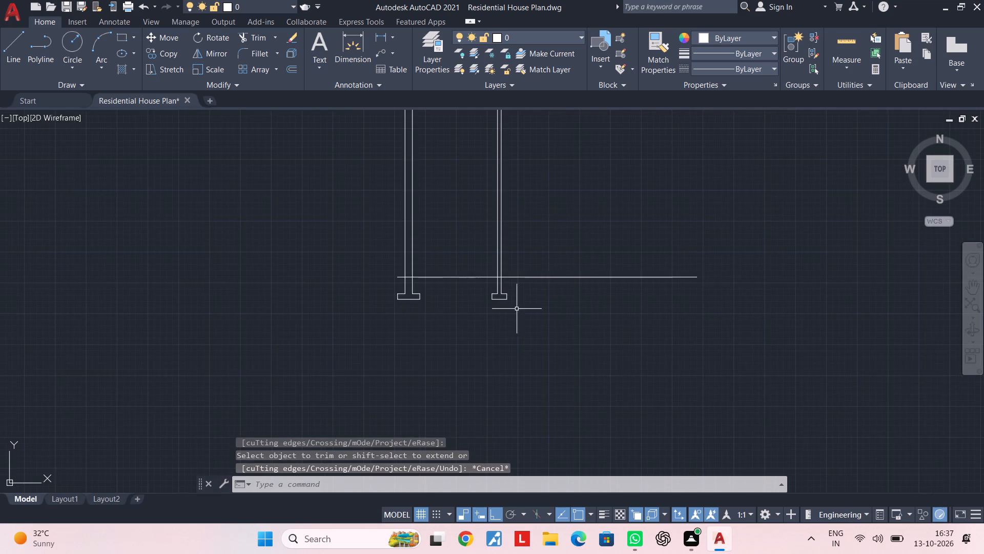
{"action": "key", "text": "Escape"}
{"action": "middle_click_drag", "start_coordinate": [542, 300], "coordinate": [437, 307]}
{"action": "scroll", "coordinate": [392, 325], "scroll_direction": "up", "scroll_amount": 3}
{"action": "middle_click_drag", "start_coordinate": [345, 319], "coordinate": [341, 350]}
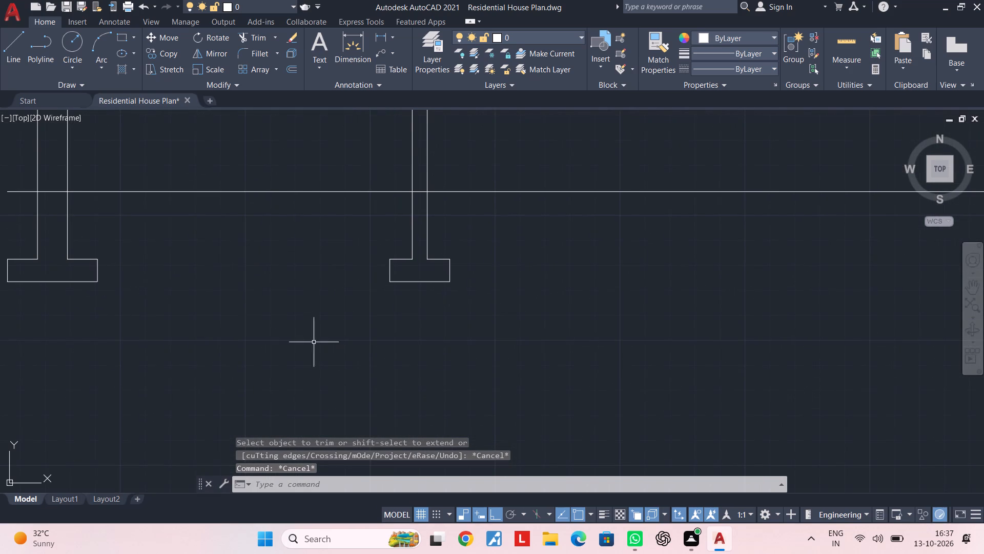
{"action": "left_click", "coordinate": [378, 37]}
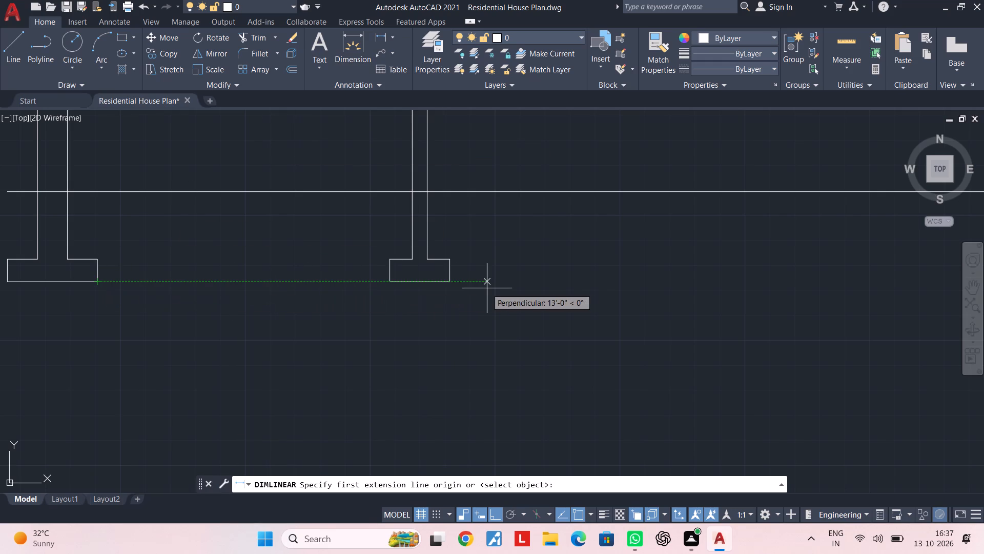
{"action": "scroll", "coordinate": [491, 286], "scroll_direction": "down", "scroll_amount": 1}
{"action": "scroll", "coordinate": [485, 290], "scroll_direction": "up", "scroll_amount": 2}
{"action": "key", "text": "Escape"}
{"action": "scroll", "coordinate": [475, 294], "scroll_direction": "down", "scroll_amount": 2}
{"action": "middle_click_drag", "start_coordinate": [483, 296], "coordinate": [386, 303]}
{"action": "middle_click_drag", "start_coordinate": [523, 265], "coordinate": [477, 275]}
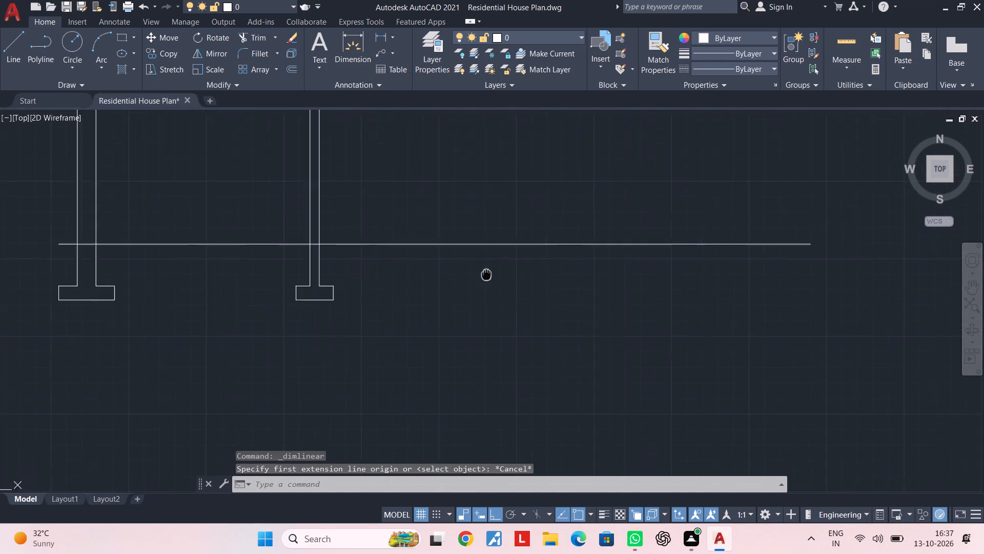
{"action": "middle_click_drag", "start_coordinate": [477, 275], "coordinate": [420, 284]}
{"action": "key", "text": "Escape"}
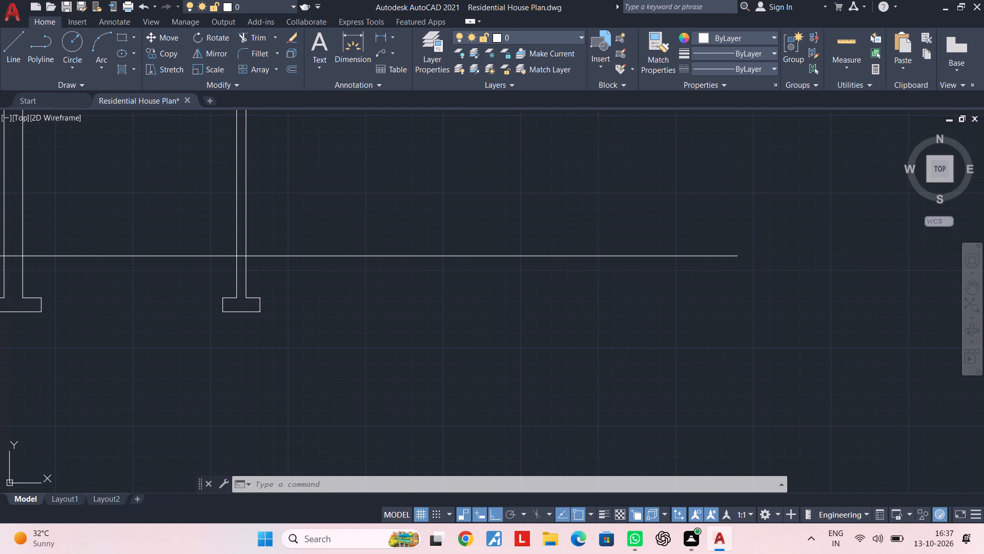
Offset the second wall's right line 6' to the right to start the next column.
{"action": "key", "text": "Escape"}
{"action": "key", "text": "Escape"}
{"action": "key", "text": "Escape"}
{"action": "type", "text": "OF"}
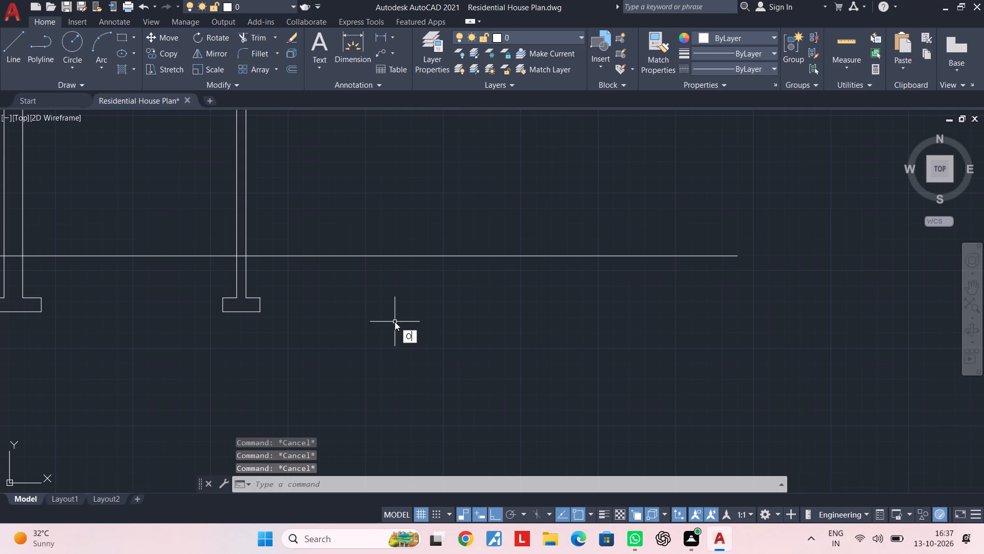
{"action": "key", "text": "space"}
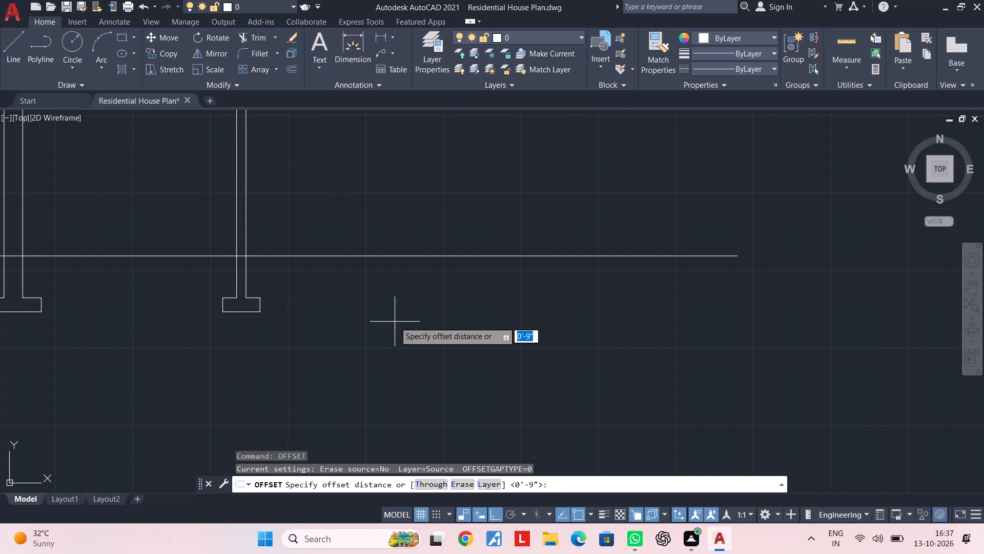
{"action": "type", "text": "6'"}
{"action": "key", "text": "Return"}
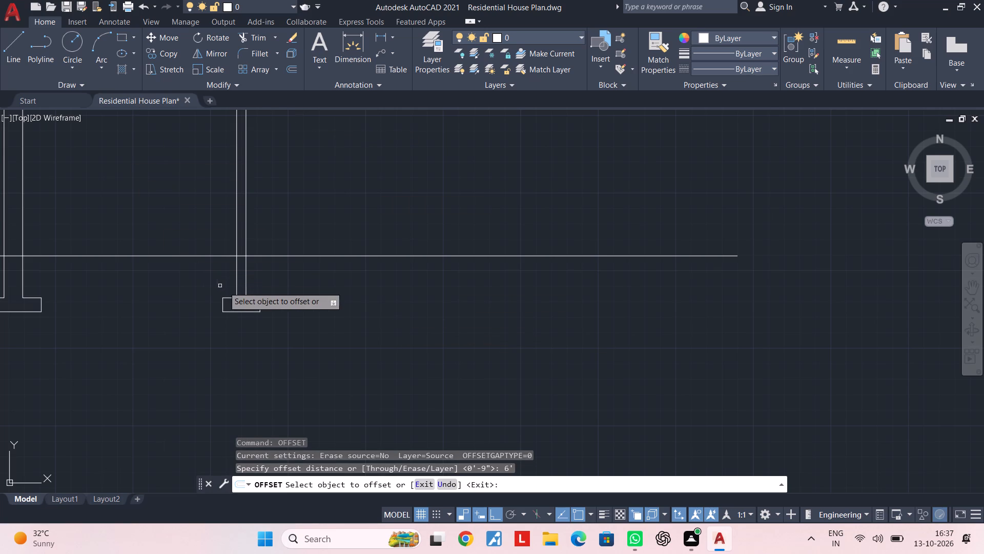
{"action": "left_click", "coordinate": [247, 278]}
{"action": "left_click", "coordinate": [569, 275]}
{"action": "key", "text": "Escape"}
{"action": "key", "text": "Escape"}
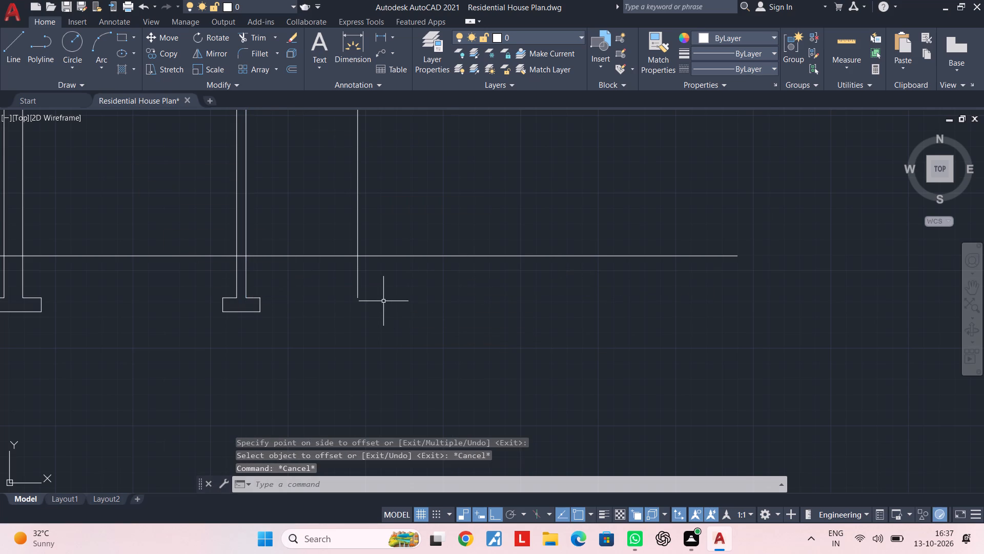
Offset the new vertical line 1' to the right to form the third member's width.
{"action": "middle_click_drag", "start_coordinate": [381, 292], "coordinate": [379, 316]}
{"action": "key", "text": "Escape"}
{"action": "scroll", "coordinate": [375, 311], "scroll_direction": "up", "scroll_amount": 3}
{"action": "middle_click_drag", "start_coordinate": [364, 294], "coordinate": [363, 327]}
{"action": "key", "text": "Escape"}
{"action": "key", "text": "Escape"}
{"action": "key", "text": "Escape"}
{"action": "key", "text": "Escape"}
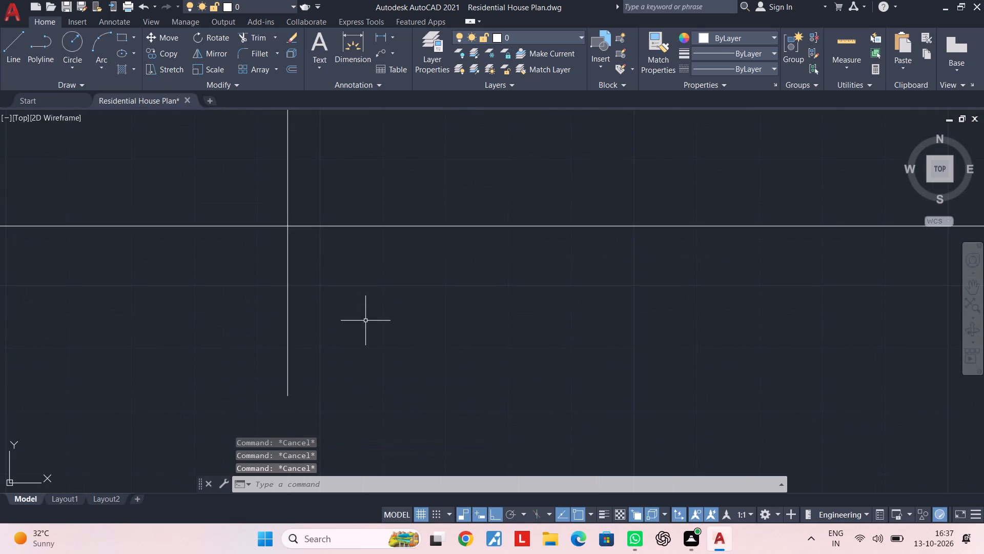
{"action": "key", "text": "Escape"}
{"action": "type", "text": "OF"}
{"action": "key", "text": "space"}
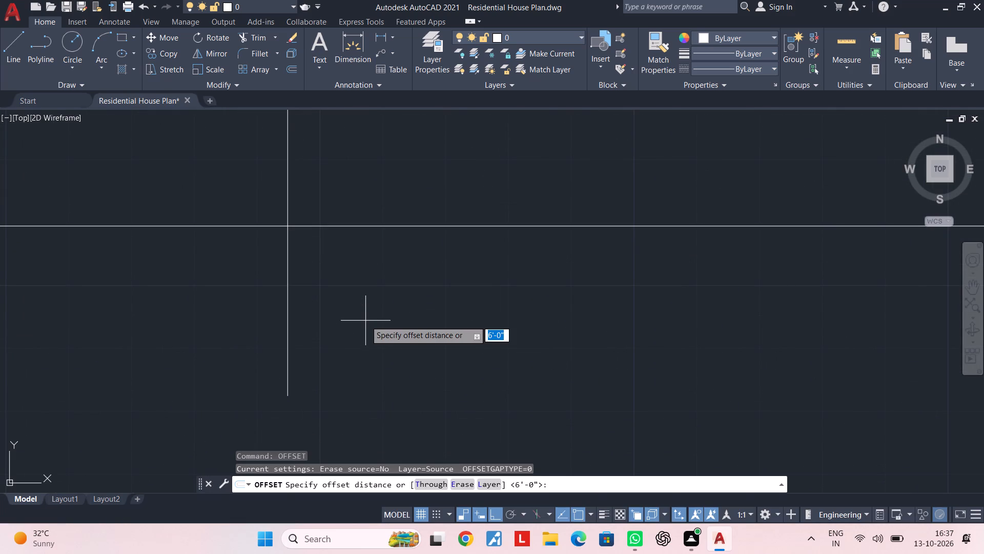
{"action": "key", "text": "1"}
{"action": "key", "text": "apostrophe"}
{"action": "key", "text": "Return"}
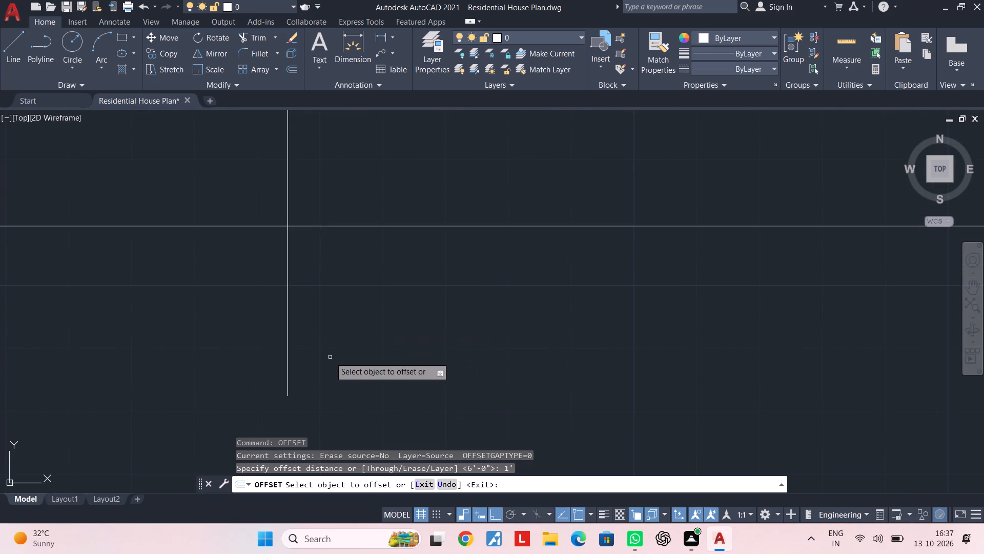
{"action": "left_click", "coordinate": [287, 314]}
{"action": "left_click", "coordinate": [407, 310]}
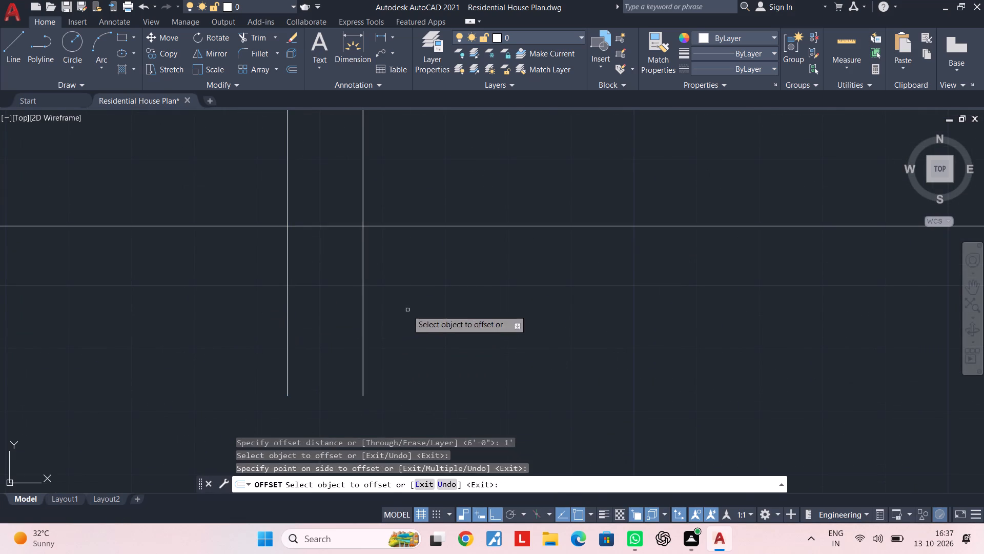
{"action": "key", "text": "Escape"}
{"action": "key", "text": "Escape"}
{"action": "middle_click_drag", "start_coordinate": [340, 318], "coordinate": [377, 294]}
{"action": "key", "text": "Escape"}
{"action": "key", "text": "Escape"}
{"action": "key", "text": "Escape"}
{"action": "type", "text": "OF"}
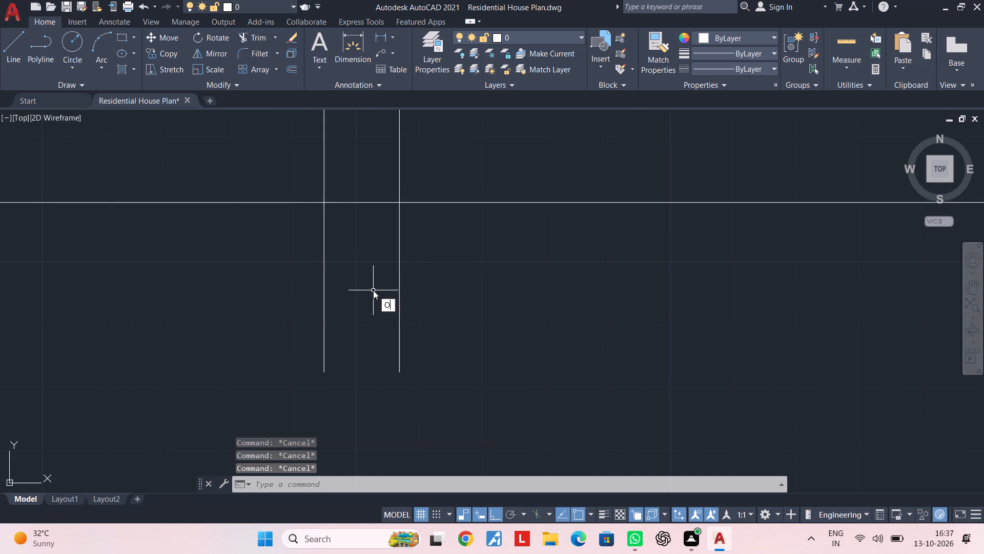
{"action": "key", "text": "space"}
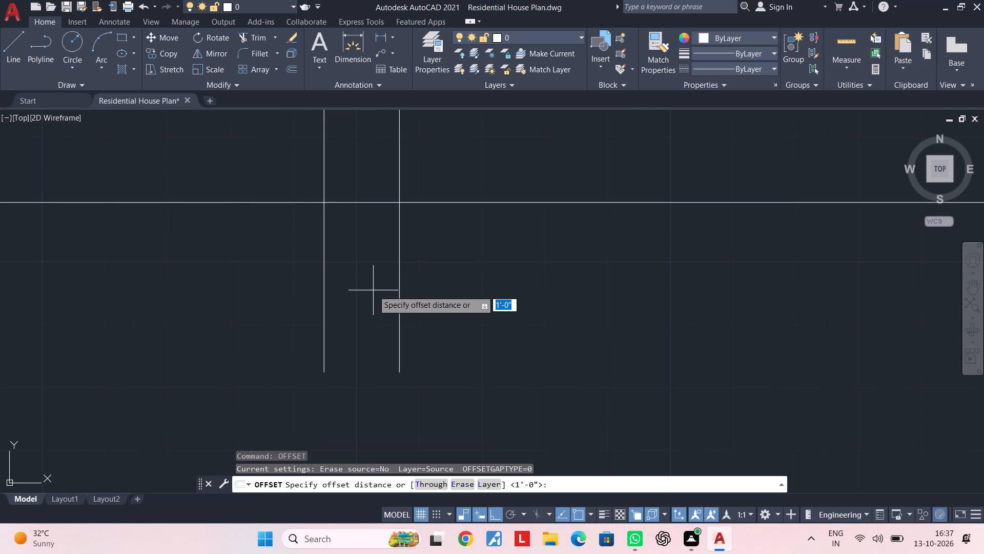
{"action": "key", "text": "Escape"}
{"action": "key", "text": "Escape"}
Check how far the first column's footing projects beyond the column with a temporary linear dimension.
{"action": "scroll", "coordinate": [445, 293], "scroll_direction": "down", "scroll_amount": 4}
{"action": "middle_click_drag", "start_coordinate": [344, 300], "coordinate": [434, 287]}
{"action": "scroll", "coordinate": [392, 309], "scroll_direction": "up", "scroll_amount": 1}
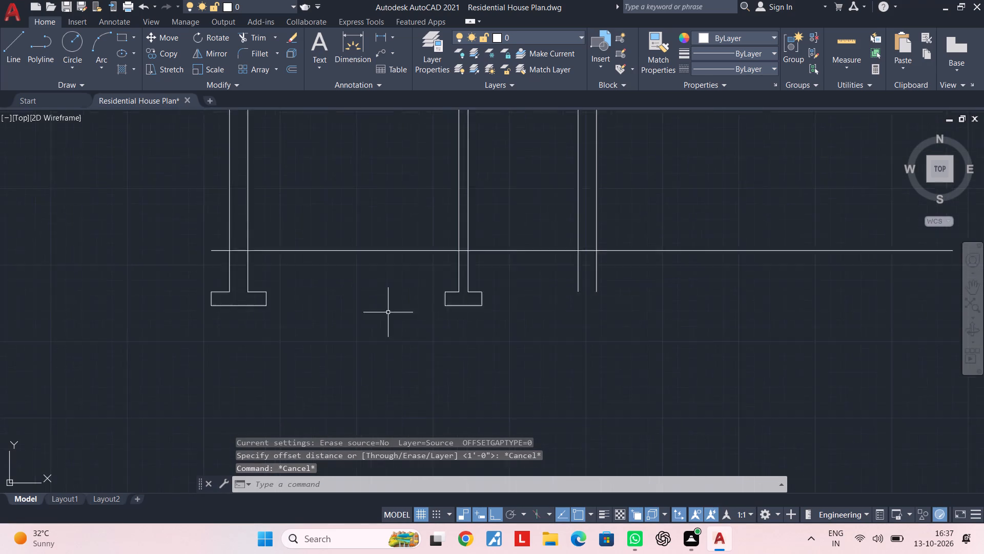
{"action": "scroll", "coordinate": [385, 313], "scroll_direction": "up", "scroll_amount": 1}
{"action": "left_click", "coordinate": [380, 33]}
{"action": "scroll", "coordinate": [153, 280], "scroll_direction": "up", "scroll_amount": 1}
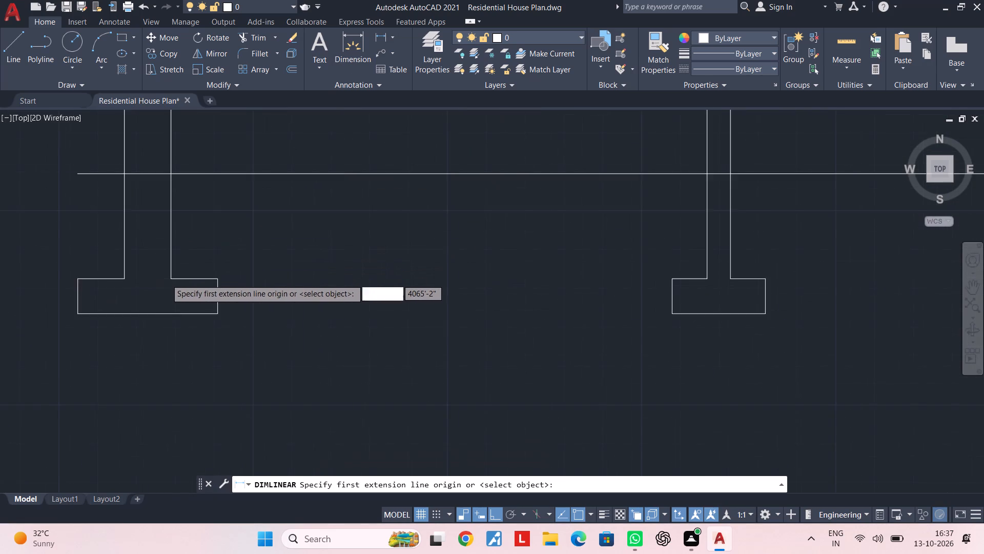
{"action": "scroll", "coordinate": [167, 279], "scroll_direction": "up", "scroll_amount": 1}
{"action": "left_click", "coordinate": [169, 279]}
{"action": "left_click", "coordinate": [248, 280]}
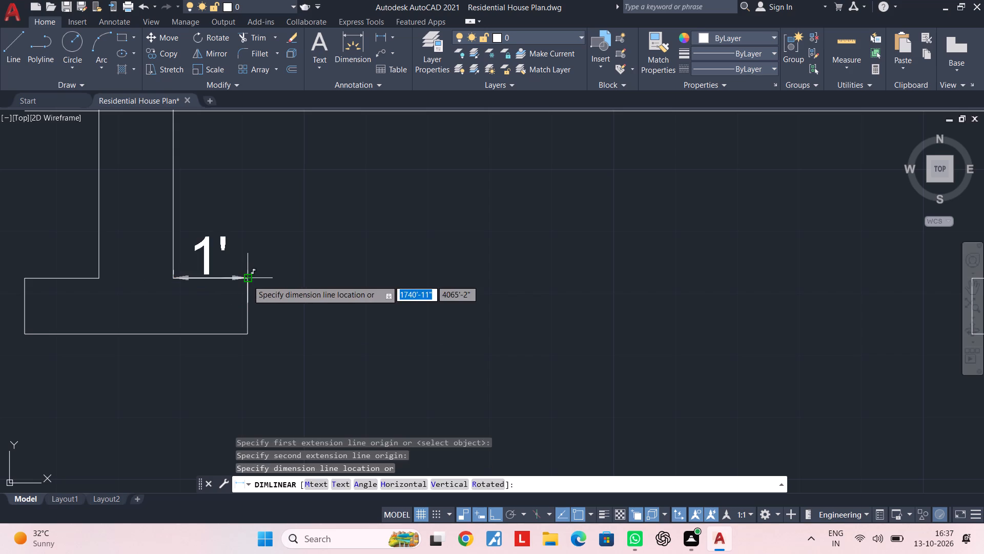
{"action": "key", "text": "Escape"}
Offset the third column's two vertical lines 1' outward, one to each side, to mark the footing's projections.
{"action": "scroll", "coordinate": [284, 285], "scroll_direction": "down", "scroll_amount": 4}
{"action": "middle_click_drag", "start_coordinate": [486, 291], "coordinate": [273, 280]}
{"action": "scroll", "coordinate": [398, 282], "scroll_direction": "up", "scroll_amount": 2}
{"action": "middle_click_drag", "start_coordinate": [360, 279], "coordinate": [357, 303]}
{"action": "scroll", "coordinate": [357, 303], "scroll_direction": "up", "scroll_amount": 1}
{"action": "key", "text": "Escape"}
{"action": "key", "text": "Escape"}
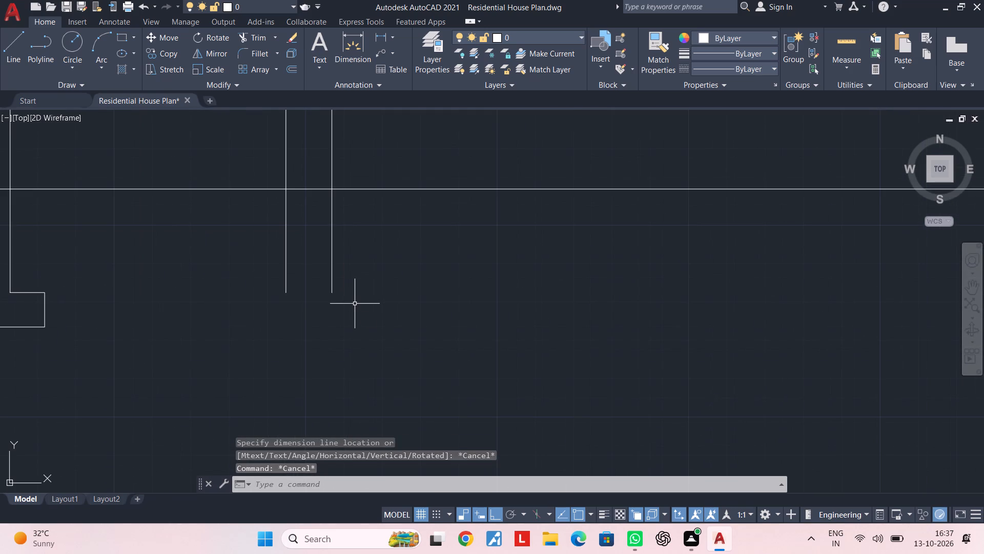
{"action": "type", "text": "OF 1'"}
{"action": "key", "text": "Return"}
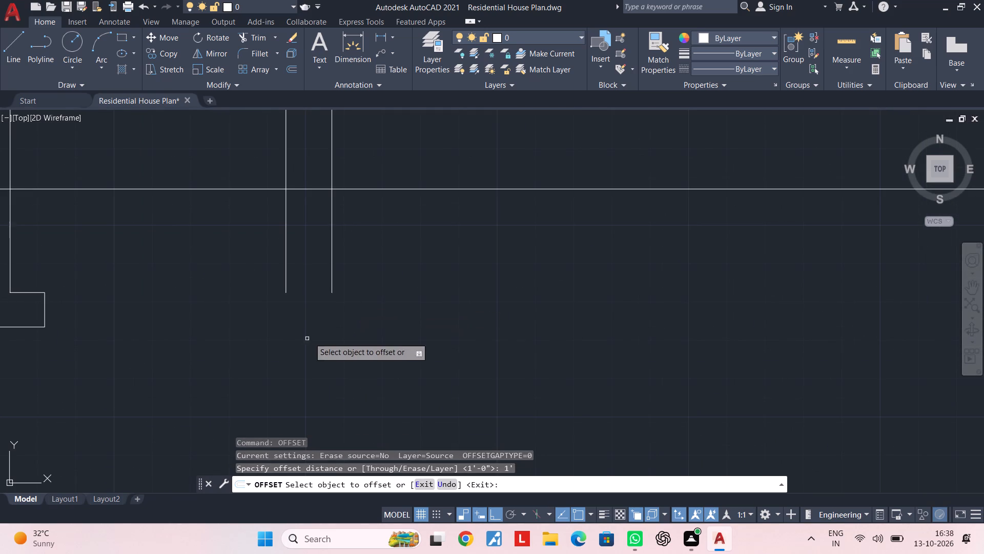
{"action": "left_click", "coordinate": [287, 285]}
{"action": "left_click", "coordinate": [237, 285]}
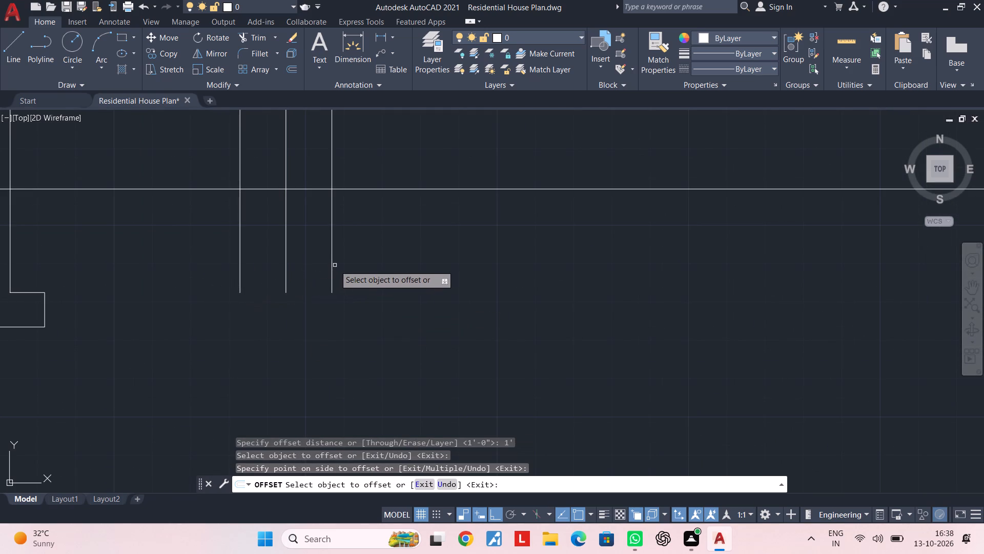
{"action": "left_click", "coordinate": [334, 266]}
{"action": "left_click", "coordinate": [331, 266]}
{"action": "left_click", "coordinate": [407, 260]}
{"action": "key", "text": "Escape"}
{"action": "key", "text": "Escape"}
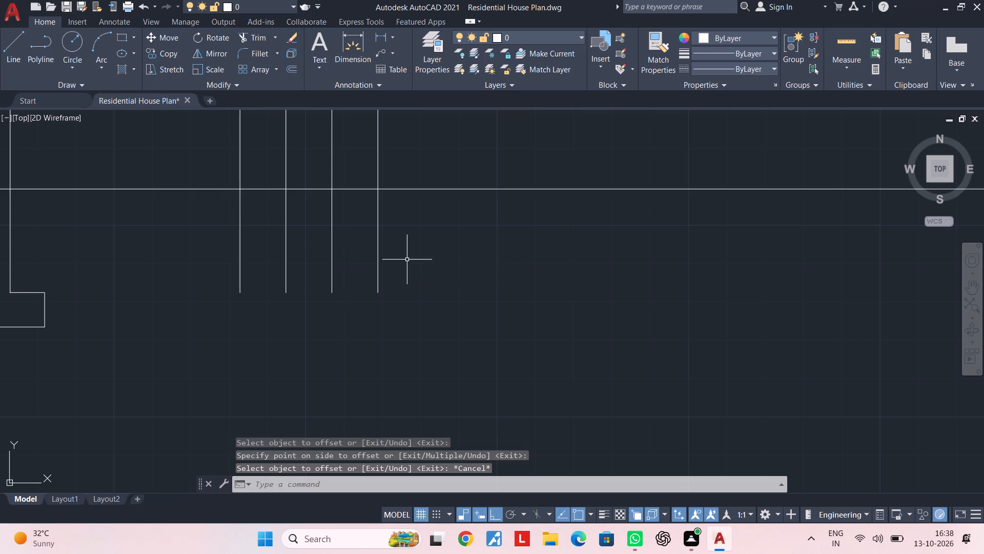
Draw the third column's footing top line between the lower ends of the two outer offset lines.
{"action": "key", "text": "l"}
{"action": "key", "text": "space"}
{"action": "left_click", "coordinate": [381, 289]}
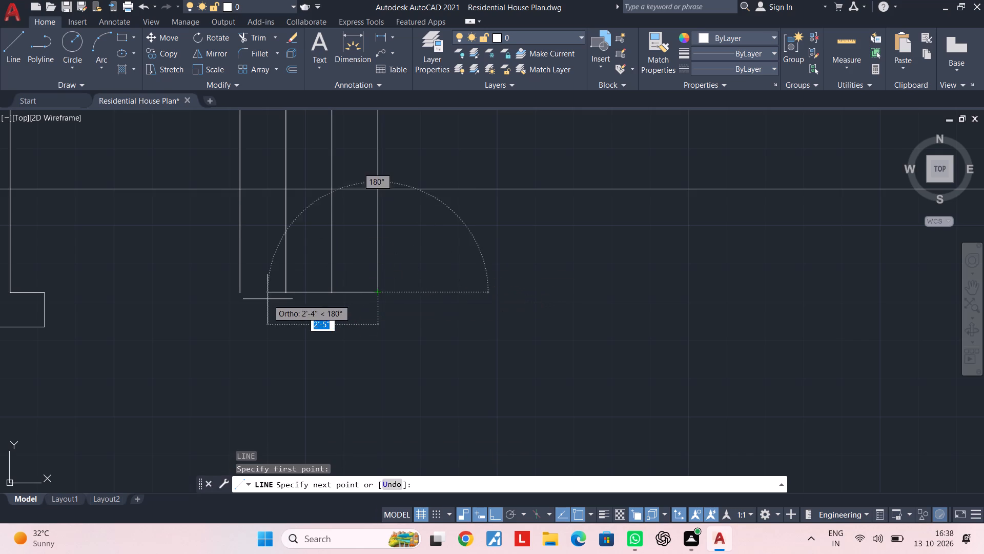
{"action": "left_click", "coordinate": [239, 293]}
{"action": "key", "text": "Escape"}
{"action": "key", "text": "Escape"}
{"action": "key", "text": "Escape"}
{"action": "key", "text": "Escape"}
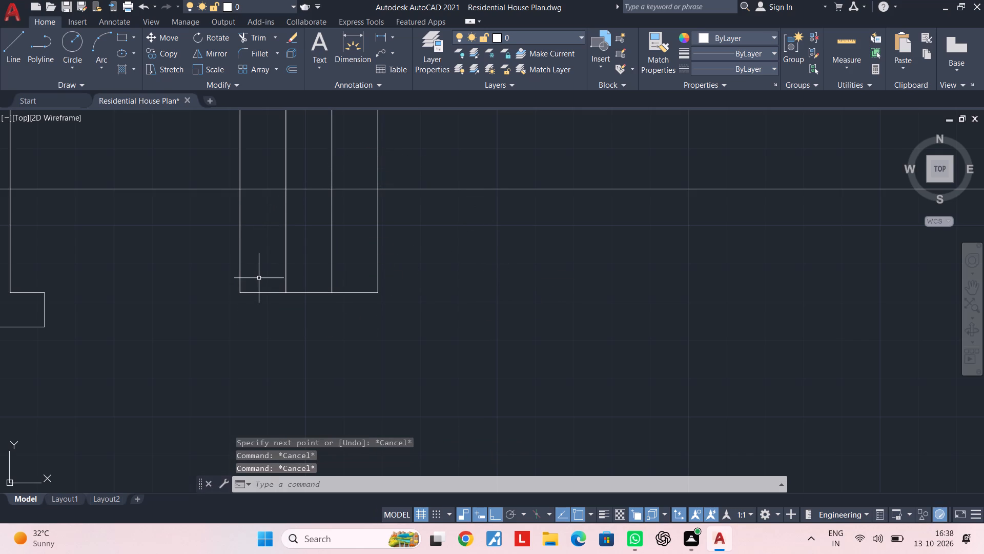
Trim the two outer offset lines below the long horizontal line and erase their remaining upper parts.
{"action": "key", "text": "t"}
{"action": "key", "text": "r"}
{"action": "key", "text": "space"}
{"action": "left_click", "coordinate": [240, 257]}
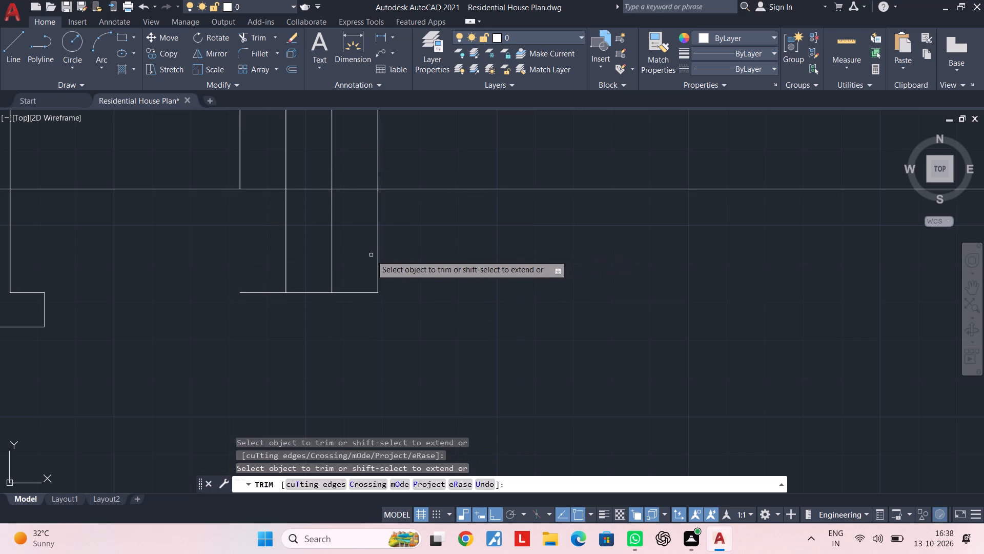
{"action": "left_click", "coordinate": [379, 253]}
{"action": "key", "text": "Escape"}
{"action": "key", "text": "Escape"}
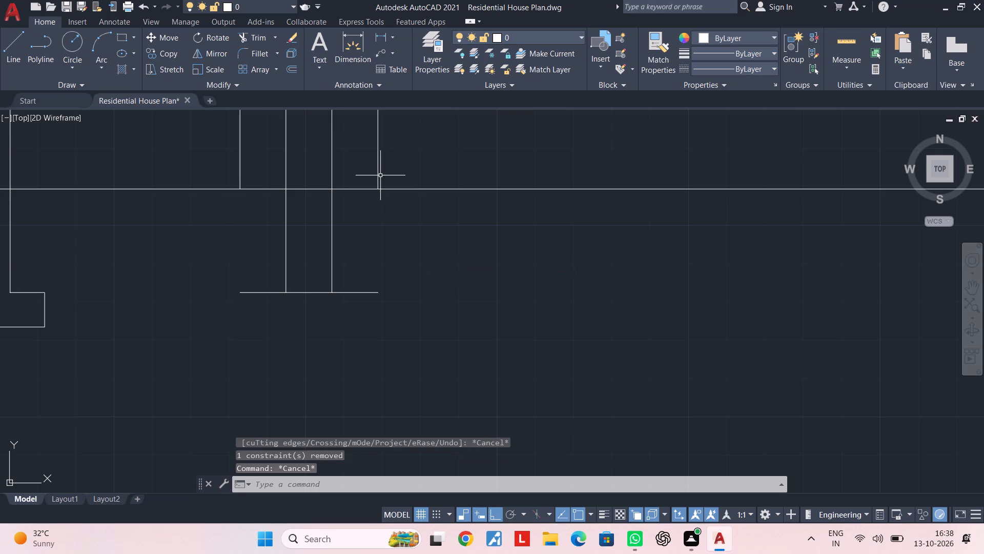
{"action": "left_click", "coordinate": [380, 175]}
{"action": "left_click", "coordinate": [376, 175]}
{"action": "left_click", "coordinate": [251, 182]}
{"action": "left_click", "coordinate": [230, 182]}
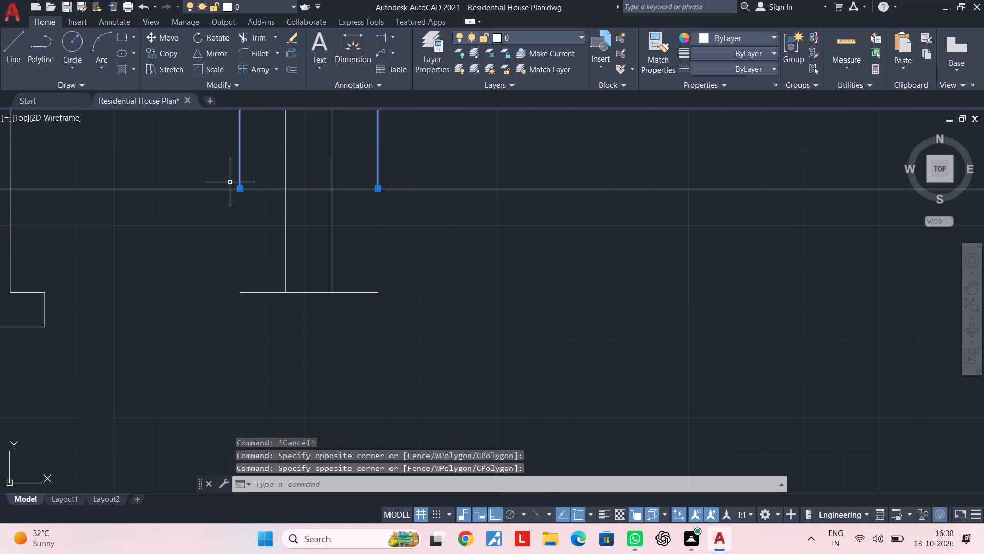
{"action": "key", "text": "Delete"}
{"action": "key", "text": "Escape"}
{"action": "key", "text": "Escape"}
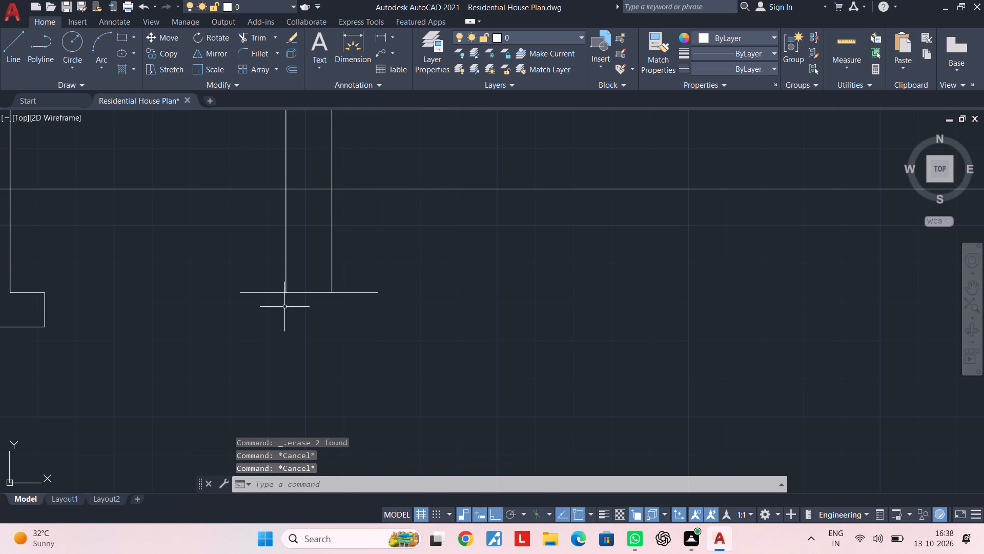
Offset the third footing's top line 9" downward to form its base.
{"action": "type", "text": "OF 9\""}
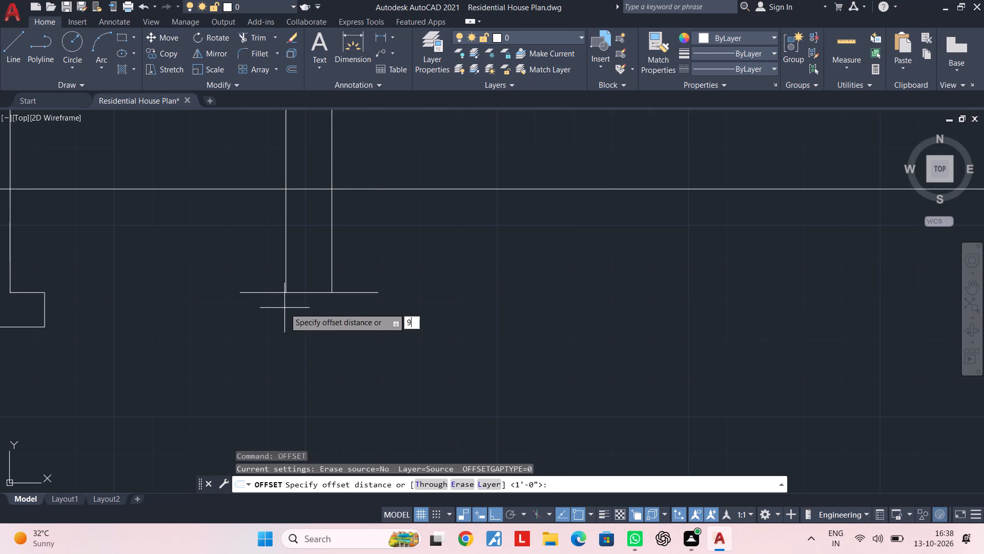
{"action": "key", "text": "Return"}
{"action": "left_click", "coordinate": [298, 292]}
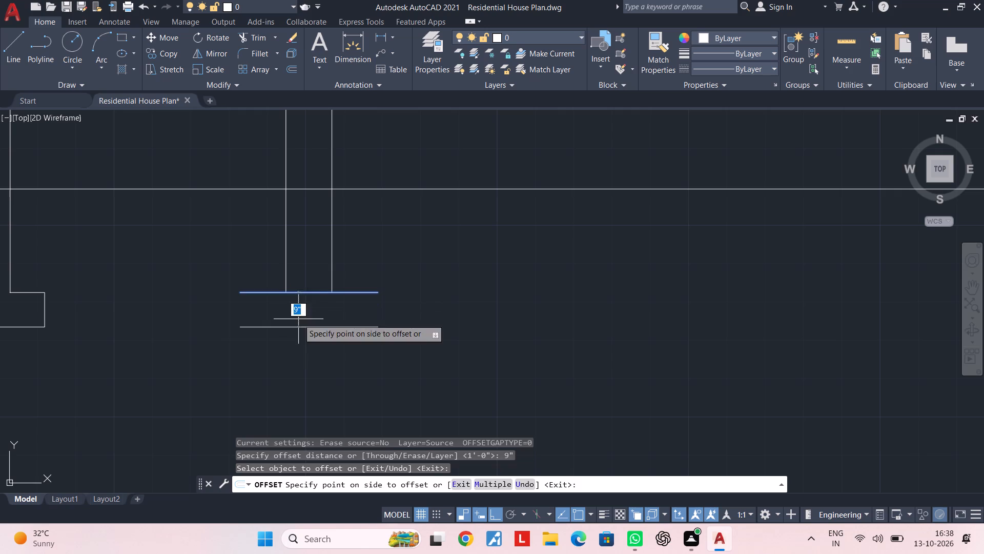
{"action": "left_click", "coordinate": [307, 348]}
{"action": "key", "text": "Escape"}
{"action": "key", "text": "Escape"}
Close both ends of the third footing with vertical lines joining its top and base lines.
{"action": "key", "text": "l"}
{"action": "key", "text": "space"}
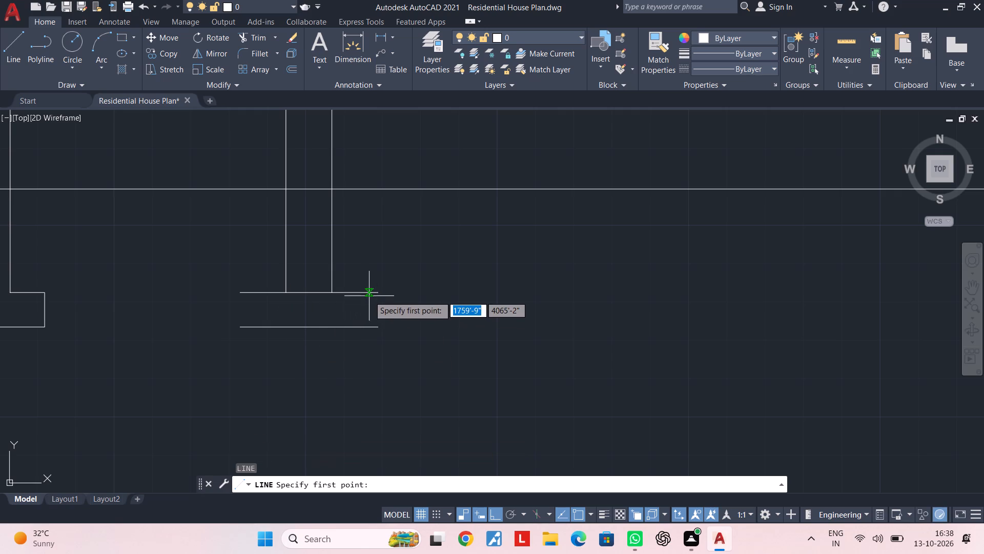
{"action": "left_click", "coordinate": [378, 292]}
{"action": "left_click", "coordinate": [379, 330]}
{"action": "key", "text": "Escape"}
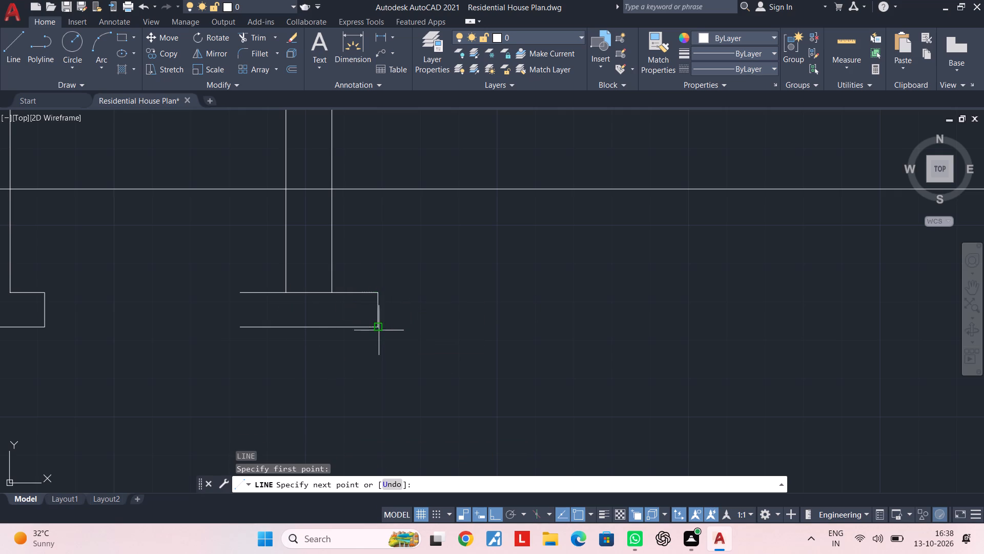
{"action": "key", "text": "Escape"}
{"action": "key", "text": "space"}
{"action": "left_click", "coordinate": [239, 289]}
{"action": "left_click", "coordinate": [238, 328]}
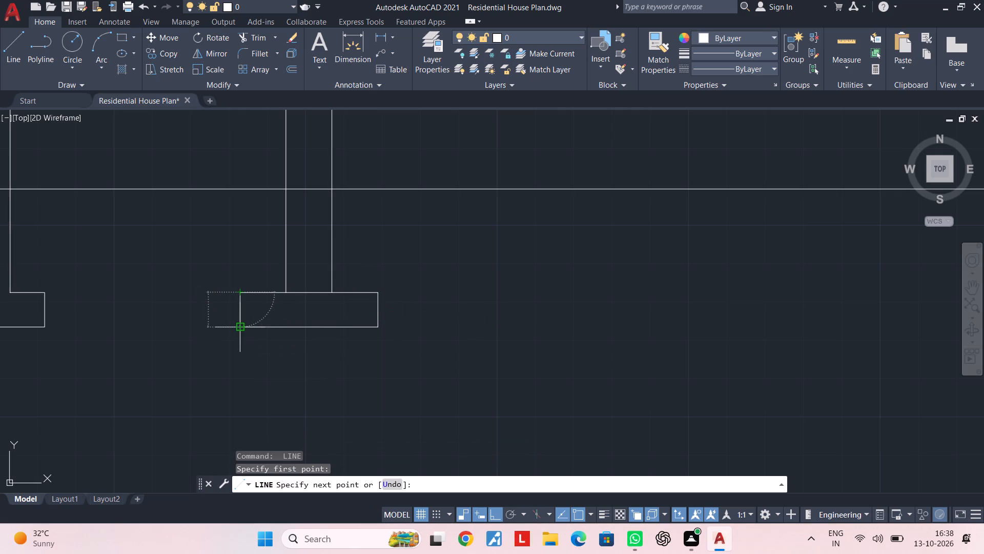
{"action": "key", "text": "Escape"}
Trim the third footing's top line between the two column lines.
{"action": "middle_click", "coordinate": [336, 323]}
{"action": "key", "text": "Escape"}
{"action": "key", "text": "Escape"}
{"action": "type", "text": "TR"}
{"action": "key", "text": "space"}
{"action": "left_click_drag", "start_coordinate": [312, 313], "coordinate": [313, 307]}
{"action": "left_click", "coordinate": [313, 271]}
{"action": "key", "text": "Escape"}
Trim the long horizontal line where it runs past the third column's right line.
{"action": "scroll", "coordinate": [311, 285], "scroll_direction": "down", "scroll_amount": 4}
{"action": "middle_click_drag", "start_coordinate": [314, 301], "coordinate": [386, 321]}
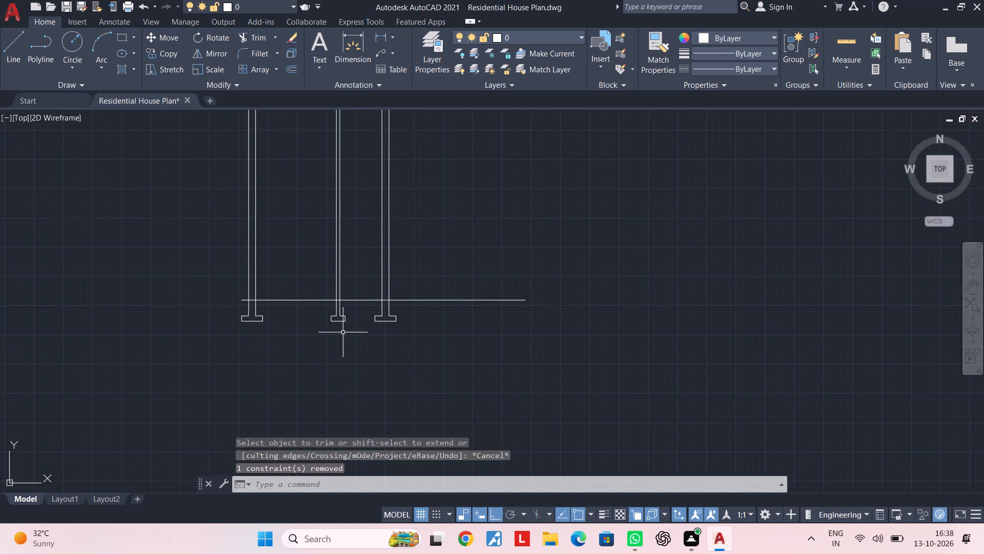
{"action": "middle_click_drag", "start_coordinate": [428, 319], "coordinate": [415, 349]}
{"action": "key", "text": "Escape"}
{"action": "key", "text": "Escape"}
{"action": "key", "text": "Escape"}
{"action": "key", "text": "Escape"}
{"action": "middle_click_drag", "start_coordinate": [421, 349], "coordinate": [389, 360]}
{"action": "scroll", "coordinate": [388, 353], "scroll_direction": "up", "scroll_amount": 2}
{"action": "middle_click_drag", "start_coordinate": [387, 353], "coordinate": [411, 351]}
{"action": "key", "text": "Escape"}
{"action": "key", "text": "Escape"}
{"action": "type", "text": "TR"}
{"action": "key", "text": "space"}
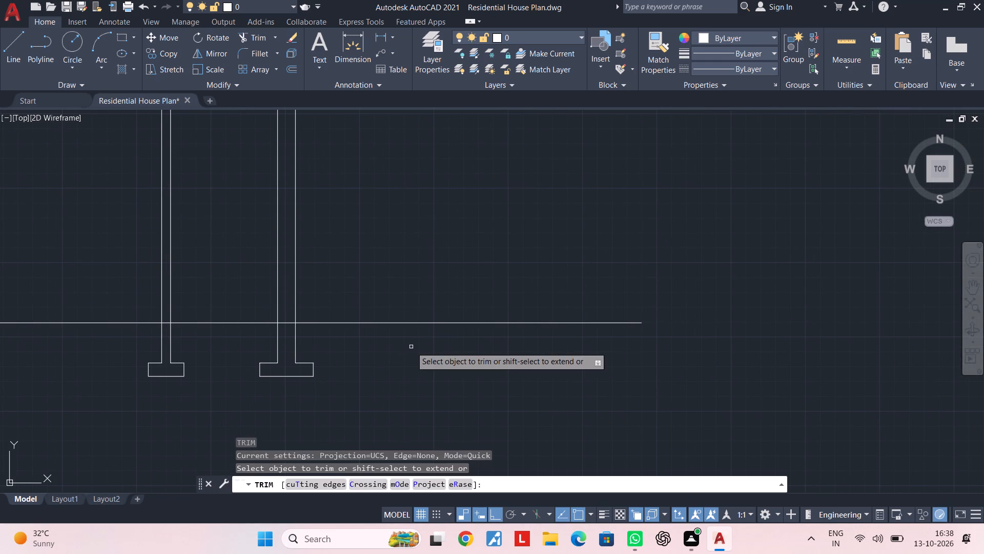
{"action": "left_click", "coordinate": [417, 357]}
{"action": "left_click", "coordinate": [413, 303]}
{"action": "key", "text": "Escape"}
Offset the long horizontal line above the footings 6" upward to form a horizontal band.
{"action": "scroll", "coordinate": [392, 322], "scroll_direction": "down", "scroll_amount": 3}
{"action": "middle_click_drag", "start_coordinate": [392, 323], "coordinate": [535, 326]}
{"action": "key", "text": "Escape"}
{"action": "key", "text": "Escape"}
{"action": "scroll", "coordinate": [502, 335], "scroll_direction": "up", "scroll_amount": 4}
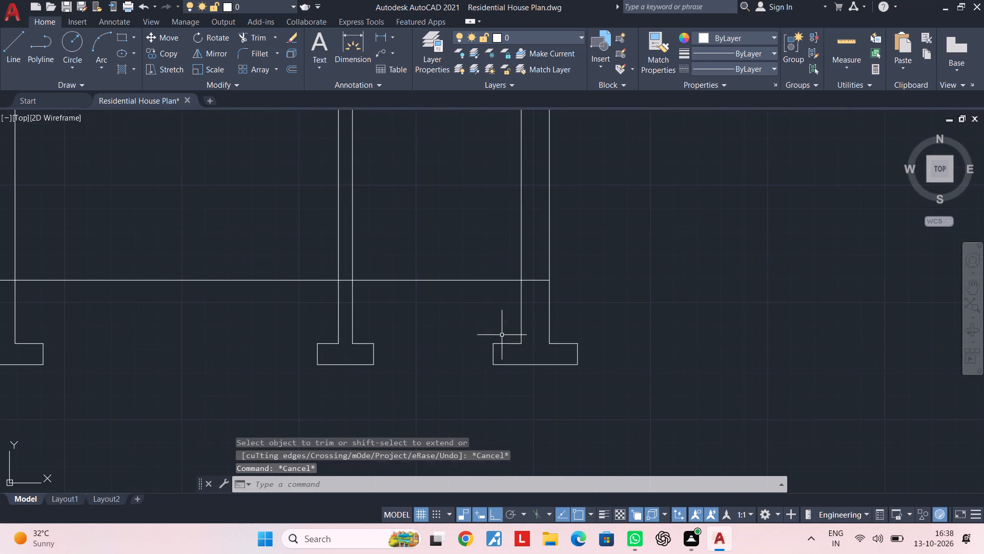
{"action": "middle_click_drag", "start_coordinate": [482, 315], "coordinate": [437, 370]}
{"action": "key", "text": "space"}
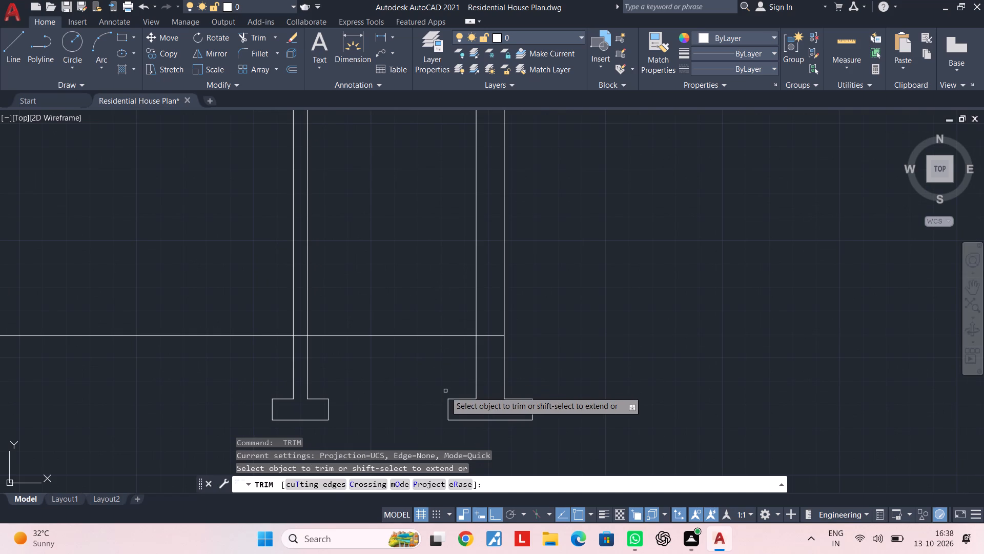
{"action": "key", "text": "Escape"}
{"action": "middle_click_drag", "start_coordinate": [395, 374], "coordinate": [460, 367]}
{"action": "key", "text": "Escape"}
{"action": "key", "text": "Escape"}
{"action": "key", "text": "Escape"}
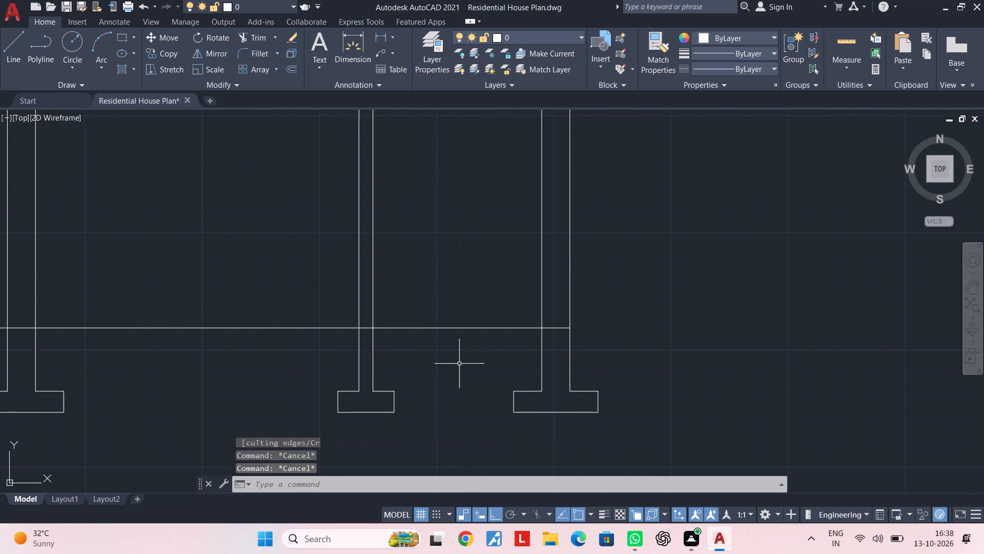
{"action": "type", "text": "OF 6\""}
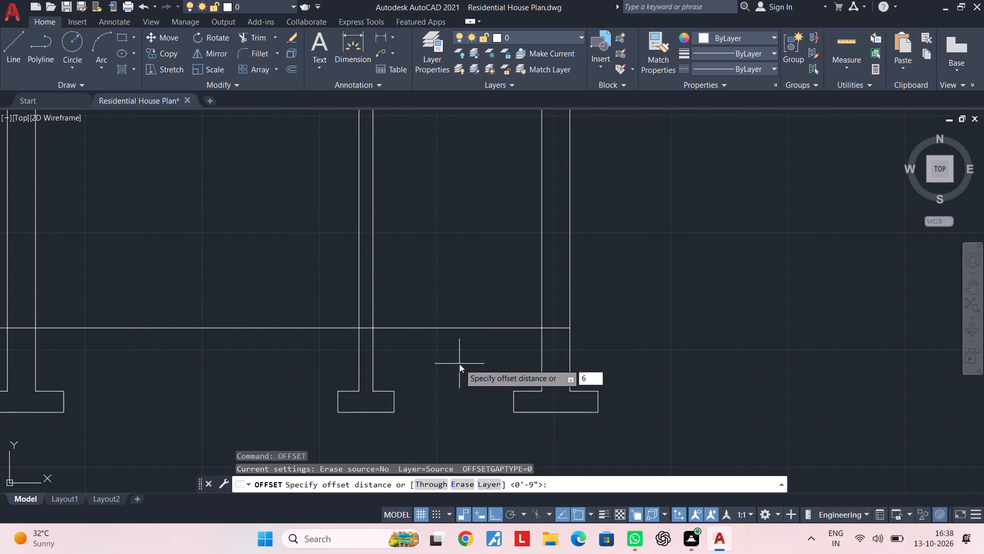
{"action": "key", "text": "Return"}
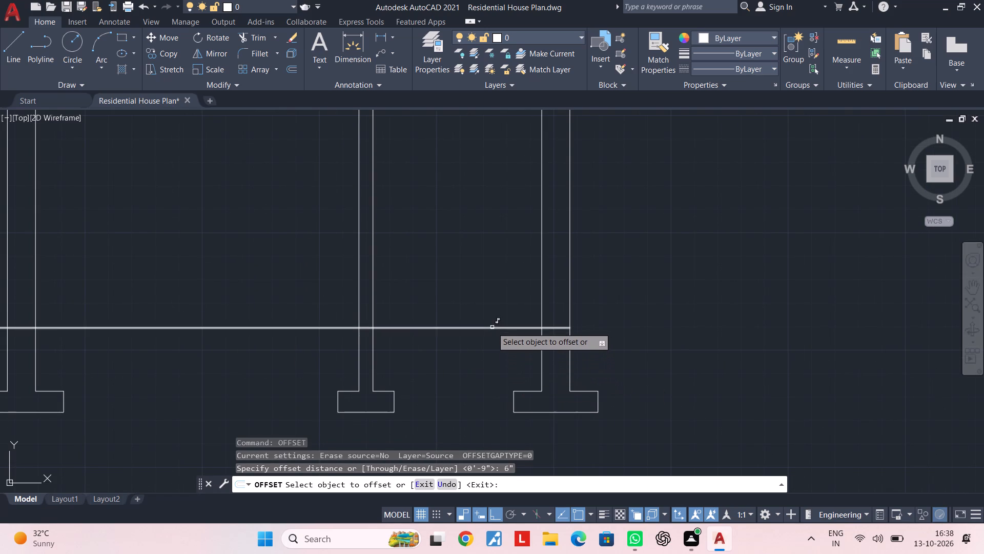
{"action": "left_click", "coordinate": [492, 327]}
{"action": "left_click", "coordinate": [491, 268]}
{"action": "key", "text": "Escape"}
{"action": "key", "text": "Escape"}
Trim the band lines inside the third column, and the column's left line between the two band lines.
{"action": "type", "text": "TR"}
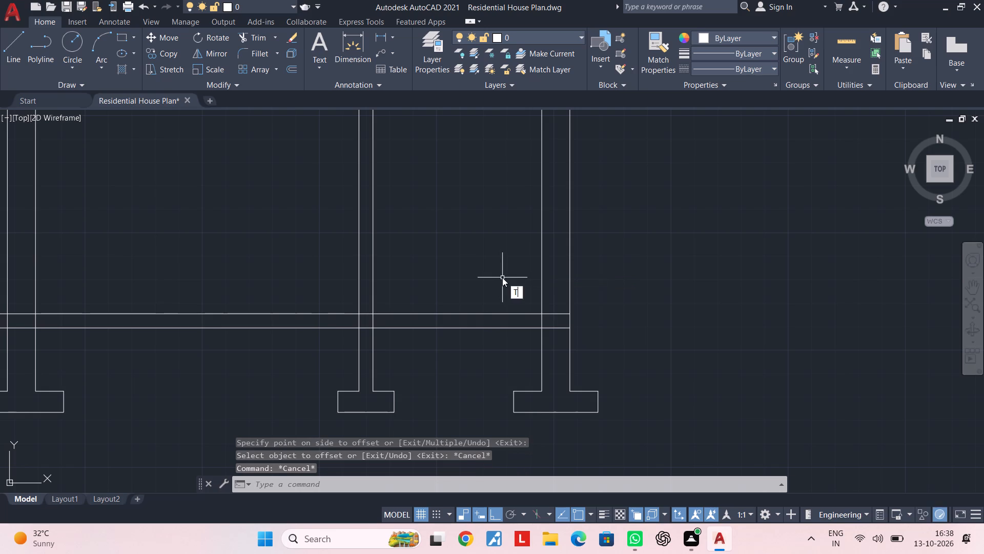
{"action": "key", "text": "space"}
{"action": "scroll", "coordinate": [563, 324], "scroll_direction": "up", "scroll_amount": 1}
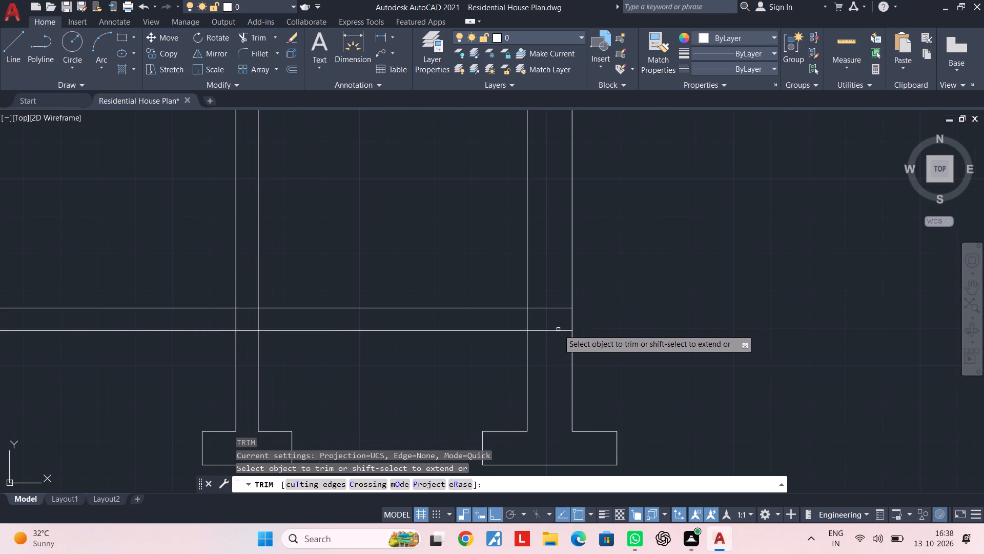
{"action": "left_click", "coordinate": [561, 344]}
{"action": "left_click", "coordinate": [559, 298]}
{"action": "left_click", "coordinate": [528, 319]}
Trim the second wall's crossing with the band, removing wall lines within the band and band lines within the wall.
{"action": "middle_click_drag", "start_coordinate": [384, 357], "coordinate": [581, 357]}
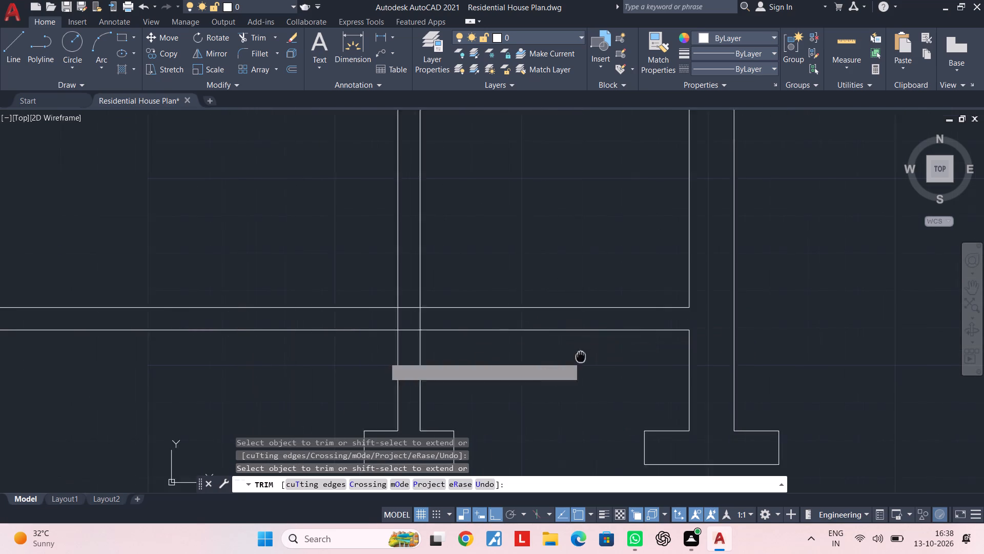
{"action": "middle_click_drag", "start_coordinate": [581, 357], "coordinate": [635, 357]}
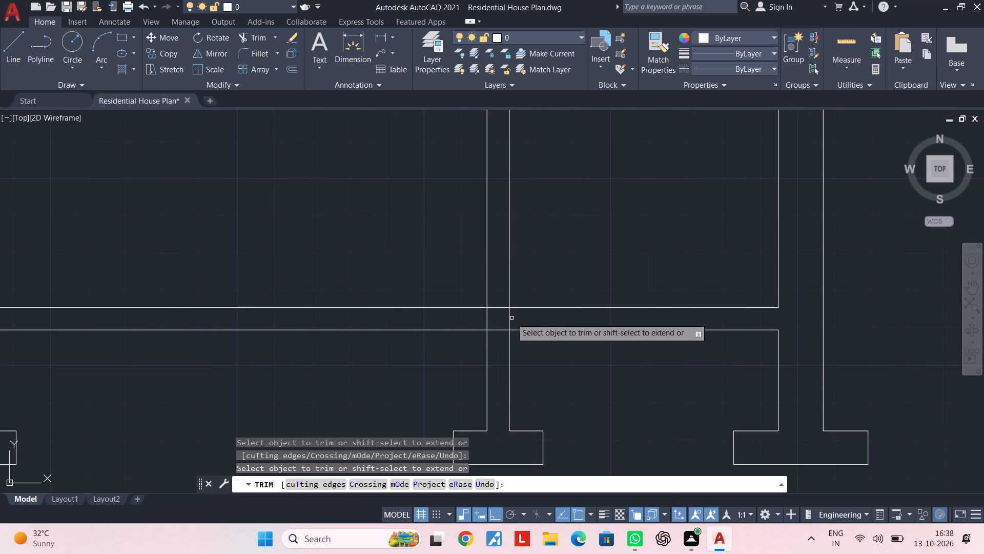
{"action": "scroll", "coordinate": [511, 318], "scroll_direction": "up", "scroll_amount": 1}
{"action": "left_click", "coordinate": [526, 319]}
{"action": "left_click_drag", "start_coordinate": [430, 318], "coordinate": [436, 318]}
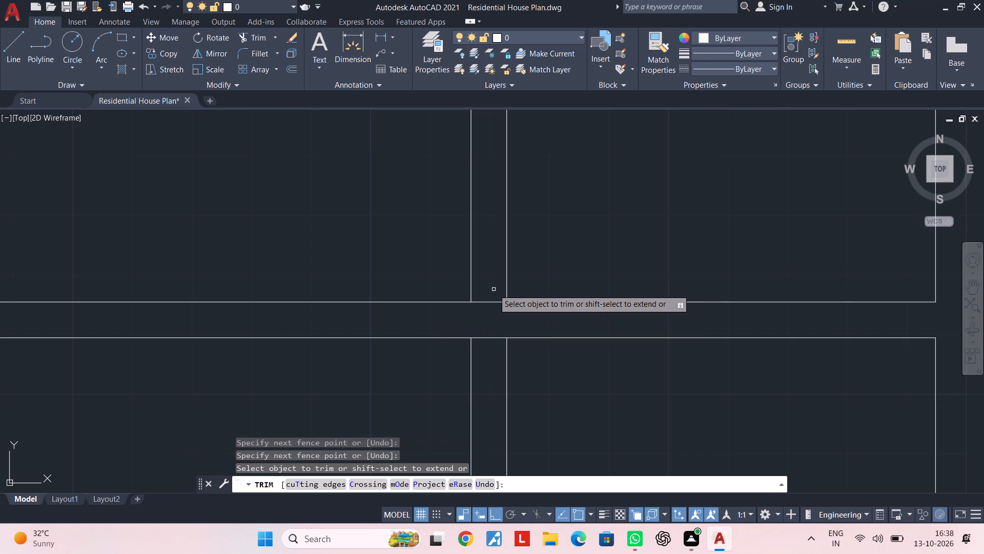
{"action": "left_click", "coordinate": [494, 289]}
{"action": "left_click", "coordinate": [493, 350]}
Trim the band lines inside the first column, and the column's right line between the two band lines.
{"action": "scroll", "coordinate": [385, 378], "scroll_direction": "down", "scroll_amount": 2}
{"action": "middle_click_drag", "start_coordinate": [398, 378], "coordinate": [667, 369]}
{"action": "middle_click_drag", "start_coordinate": [547, 373], "coordinate": [683, 365]}
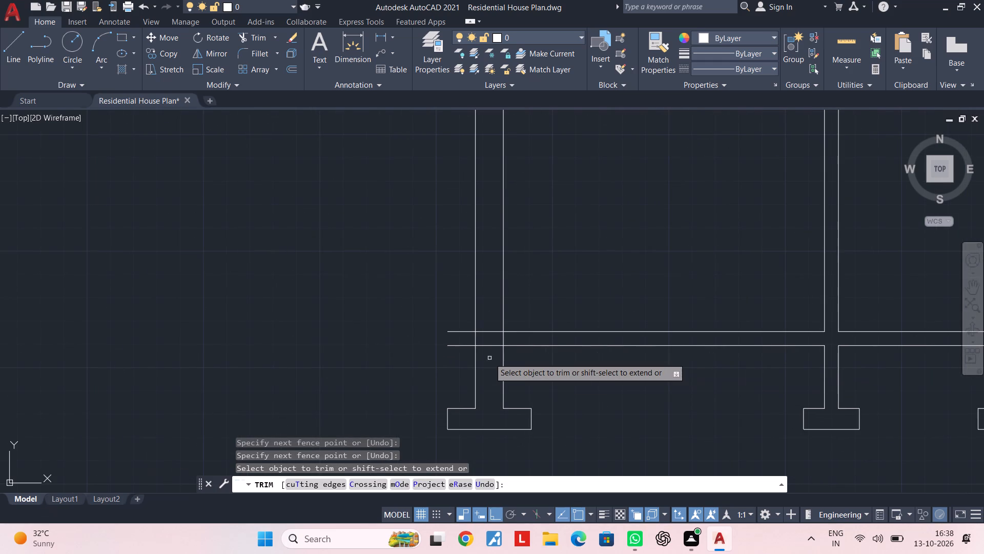
{"action": "scroll", "coordinate": [473, 336], "scroll_direction": "up", "scroll_amount": 1}
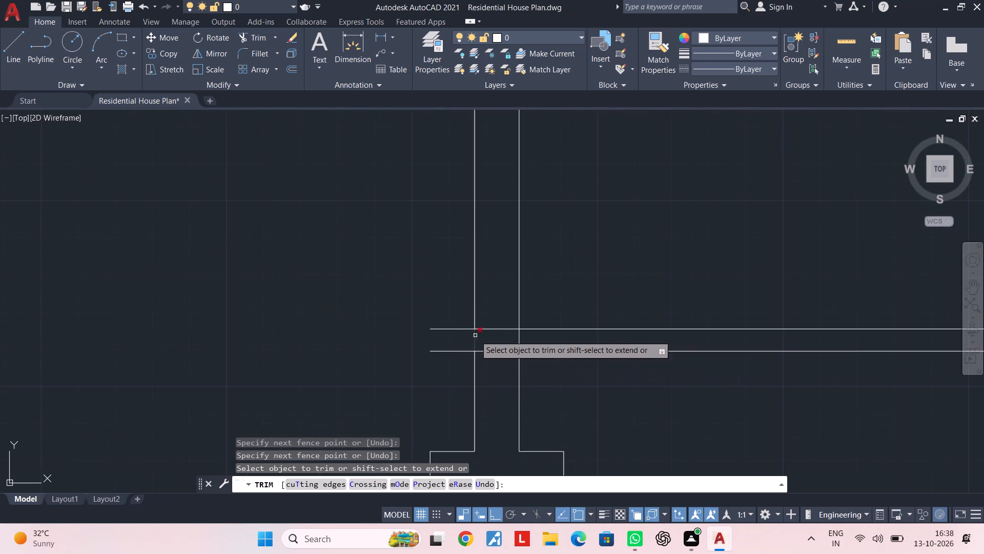
{"action": "left_click", "coordinate": [498, 309]}
{"action": "left_click", "coordinate": [505, 364]}
{"action": "scroll", "coordinate": [508, 347], "scroll_direction": "up", "scroll_amount": 2}
{"action": "left_click", "coordinate": [512, 335]}
{"action": "left_click", "coordinate": [579, 325]}
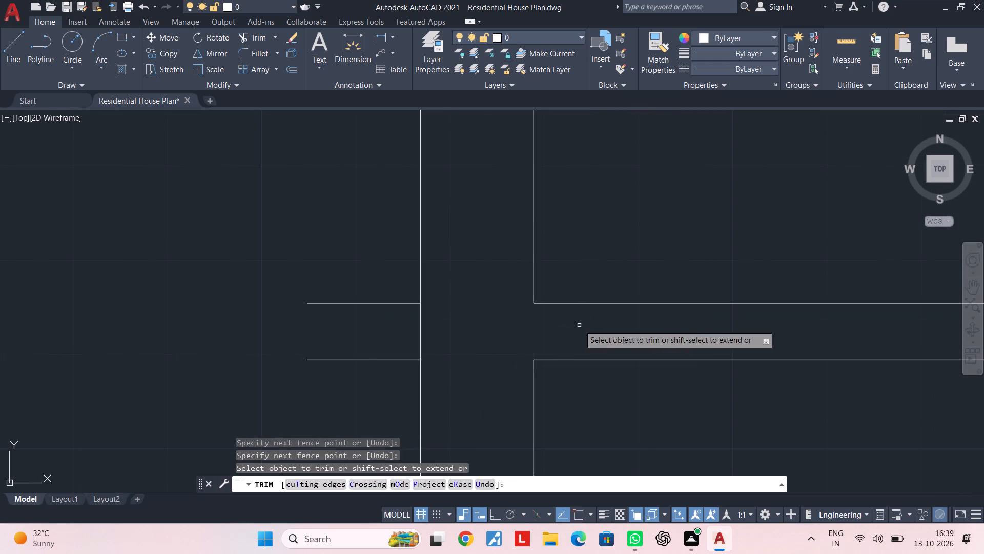
{"action": "key", "text": "Escape"}
{"action": "key", "text": "Escape"}
Erase the two leftover band line stubs left of the first column.
{"action": "left_click_drag", "start_coordinate": [360, 391], "coordinate": [368, 385]}
{"action": "left_click", "coordinate": [366, 272]}
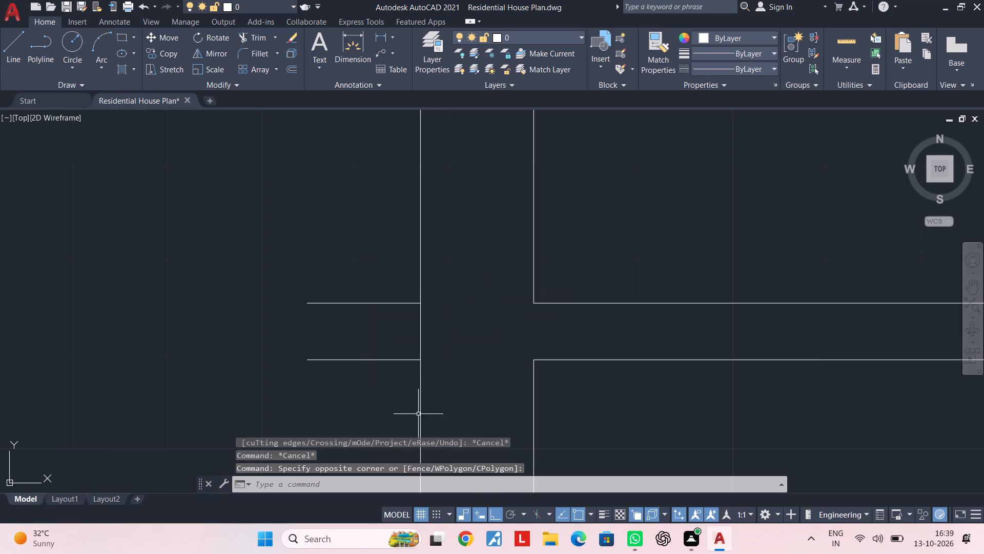
{"action": "left_click", "coordinate": [374, 410]}
{"action": "left_click", "coordinate": [327, 281]}
{"action": "key", "text": "Delete"}
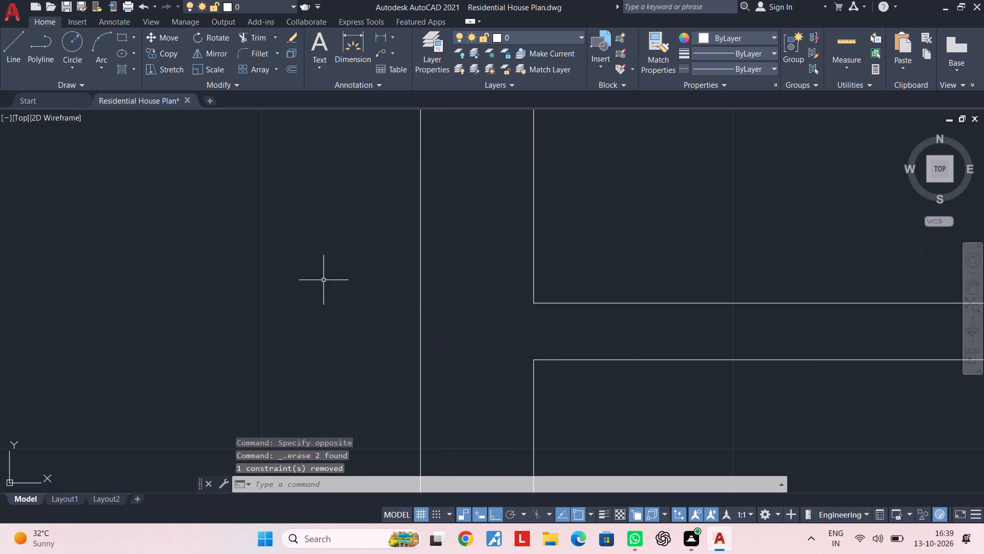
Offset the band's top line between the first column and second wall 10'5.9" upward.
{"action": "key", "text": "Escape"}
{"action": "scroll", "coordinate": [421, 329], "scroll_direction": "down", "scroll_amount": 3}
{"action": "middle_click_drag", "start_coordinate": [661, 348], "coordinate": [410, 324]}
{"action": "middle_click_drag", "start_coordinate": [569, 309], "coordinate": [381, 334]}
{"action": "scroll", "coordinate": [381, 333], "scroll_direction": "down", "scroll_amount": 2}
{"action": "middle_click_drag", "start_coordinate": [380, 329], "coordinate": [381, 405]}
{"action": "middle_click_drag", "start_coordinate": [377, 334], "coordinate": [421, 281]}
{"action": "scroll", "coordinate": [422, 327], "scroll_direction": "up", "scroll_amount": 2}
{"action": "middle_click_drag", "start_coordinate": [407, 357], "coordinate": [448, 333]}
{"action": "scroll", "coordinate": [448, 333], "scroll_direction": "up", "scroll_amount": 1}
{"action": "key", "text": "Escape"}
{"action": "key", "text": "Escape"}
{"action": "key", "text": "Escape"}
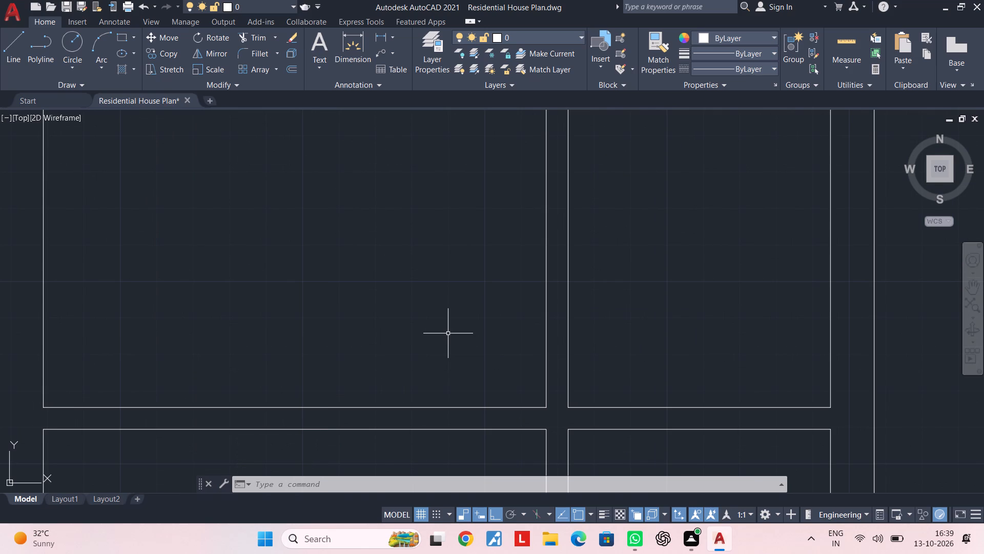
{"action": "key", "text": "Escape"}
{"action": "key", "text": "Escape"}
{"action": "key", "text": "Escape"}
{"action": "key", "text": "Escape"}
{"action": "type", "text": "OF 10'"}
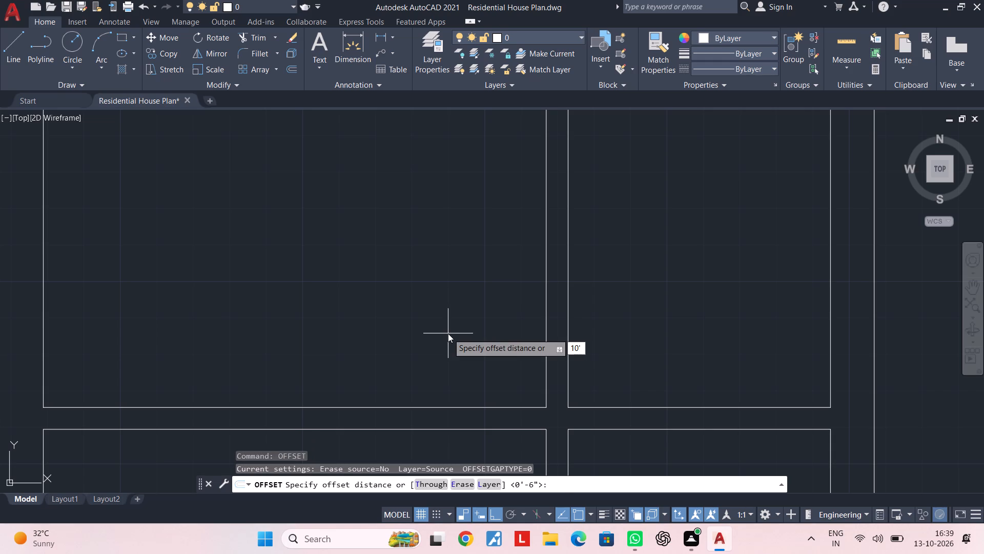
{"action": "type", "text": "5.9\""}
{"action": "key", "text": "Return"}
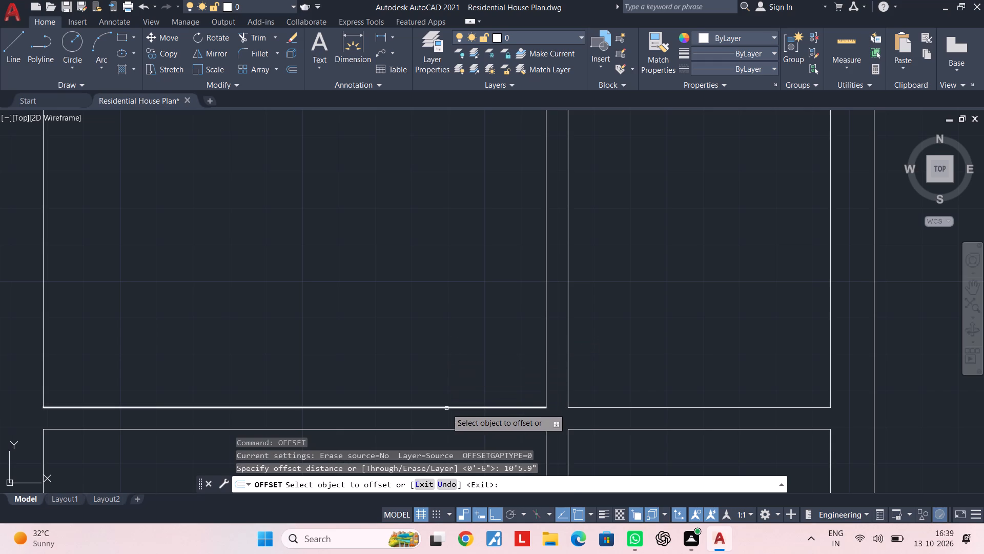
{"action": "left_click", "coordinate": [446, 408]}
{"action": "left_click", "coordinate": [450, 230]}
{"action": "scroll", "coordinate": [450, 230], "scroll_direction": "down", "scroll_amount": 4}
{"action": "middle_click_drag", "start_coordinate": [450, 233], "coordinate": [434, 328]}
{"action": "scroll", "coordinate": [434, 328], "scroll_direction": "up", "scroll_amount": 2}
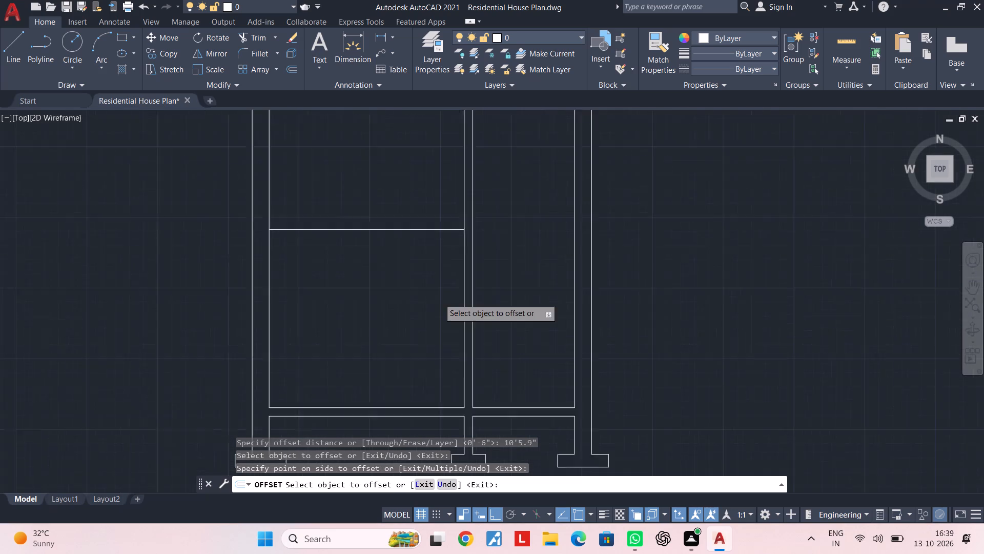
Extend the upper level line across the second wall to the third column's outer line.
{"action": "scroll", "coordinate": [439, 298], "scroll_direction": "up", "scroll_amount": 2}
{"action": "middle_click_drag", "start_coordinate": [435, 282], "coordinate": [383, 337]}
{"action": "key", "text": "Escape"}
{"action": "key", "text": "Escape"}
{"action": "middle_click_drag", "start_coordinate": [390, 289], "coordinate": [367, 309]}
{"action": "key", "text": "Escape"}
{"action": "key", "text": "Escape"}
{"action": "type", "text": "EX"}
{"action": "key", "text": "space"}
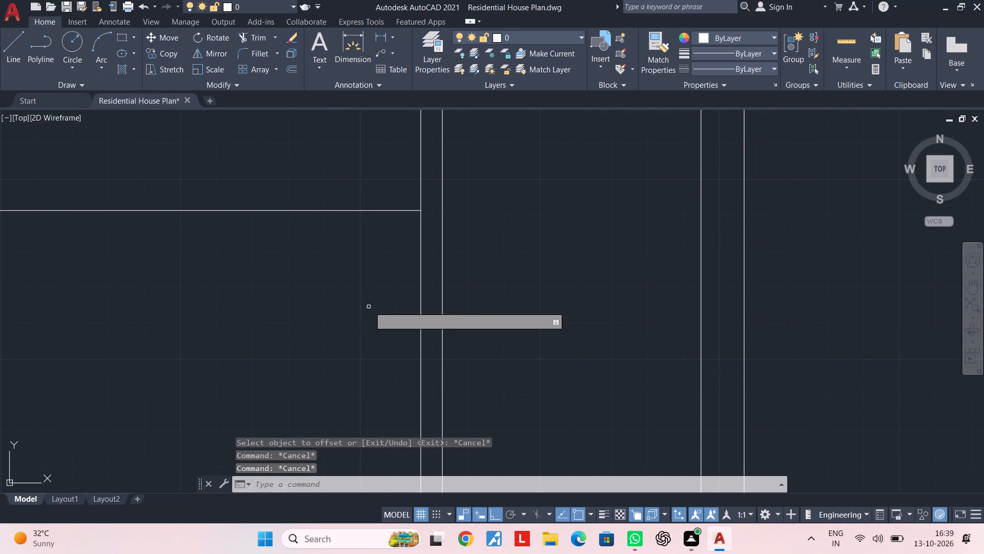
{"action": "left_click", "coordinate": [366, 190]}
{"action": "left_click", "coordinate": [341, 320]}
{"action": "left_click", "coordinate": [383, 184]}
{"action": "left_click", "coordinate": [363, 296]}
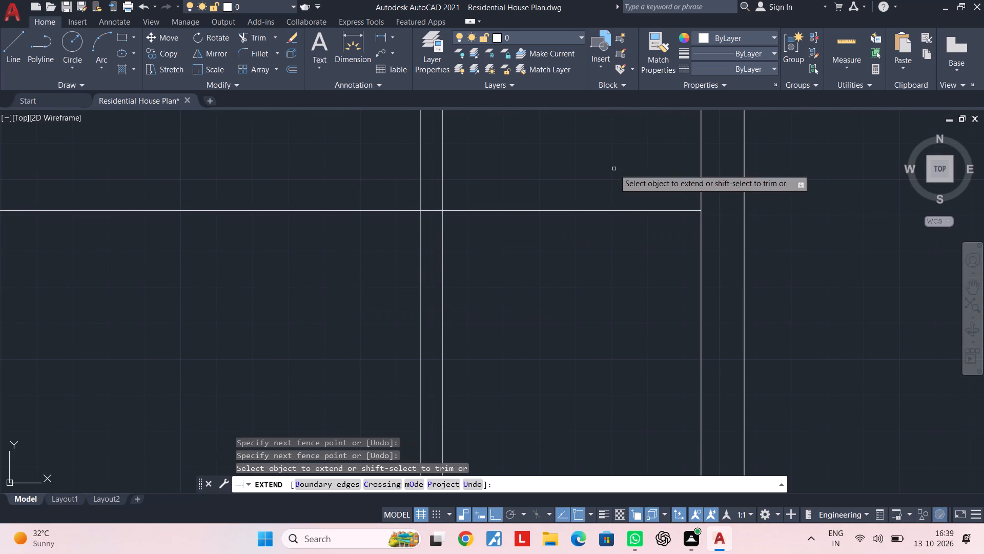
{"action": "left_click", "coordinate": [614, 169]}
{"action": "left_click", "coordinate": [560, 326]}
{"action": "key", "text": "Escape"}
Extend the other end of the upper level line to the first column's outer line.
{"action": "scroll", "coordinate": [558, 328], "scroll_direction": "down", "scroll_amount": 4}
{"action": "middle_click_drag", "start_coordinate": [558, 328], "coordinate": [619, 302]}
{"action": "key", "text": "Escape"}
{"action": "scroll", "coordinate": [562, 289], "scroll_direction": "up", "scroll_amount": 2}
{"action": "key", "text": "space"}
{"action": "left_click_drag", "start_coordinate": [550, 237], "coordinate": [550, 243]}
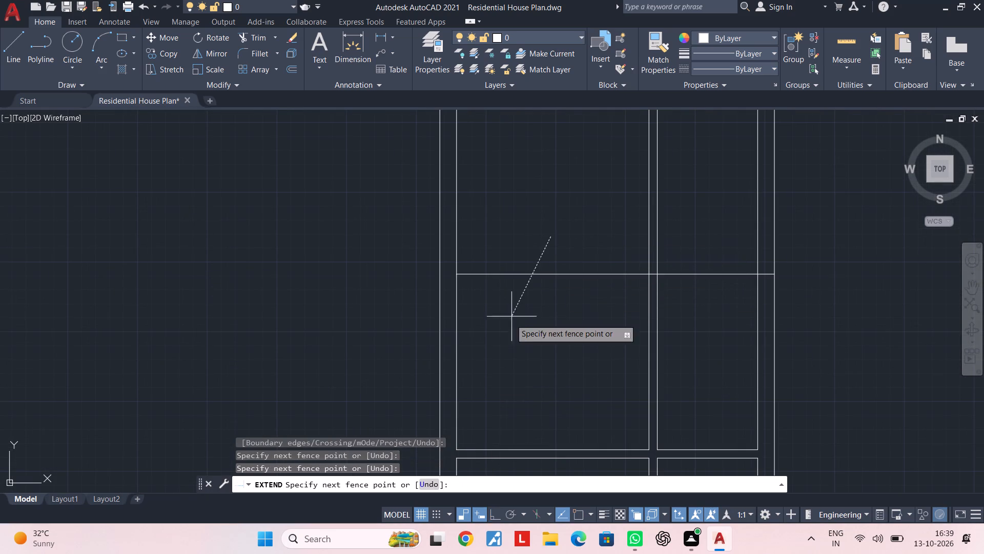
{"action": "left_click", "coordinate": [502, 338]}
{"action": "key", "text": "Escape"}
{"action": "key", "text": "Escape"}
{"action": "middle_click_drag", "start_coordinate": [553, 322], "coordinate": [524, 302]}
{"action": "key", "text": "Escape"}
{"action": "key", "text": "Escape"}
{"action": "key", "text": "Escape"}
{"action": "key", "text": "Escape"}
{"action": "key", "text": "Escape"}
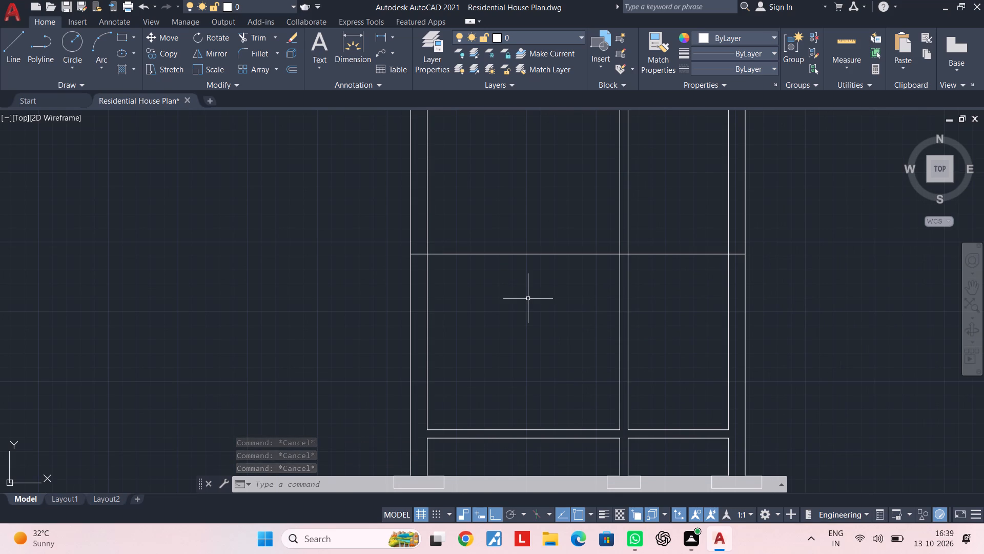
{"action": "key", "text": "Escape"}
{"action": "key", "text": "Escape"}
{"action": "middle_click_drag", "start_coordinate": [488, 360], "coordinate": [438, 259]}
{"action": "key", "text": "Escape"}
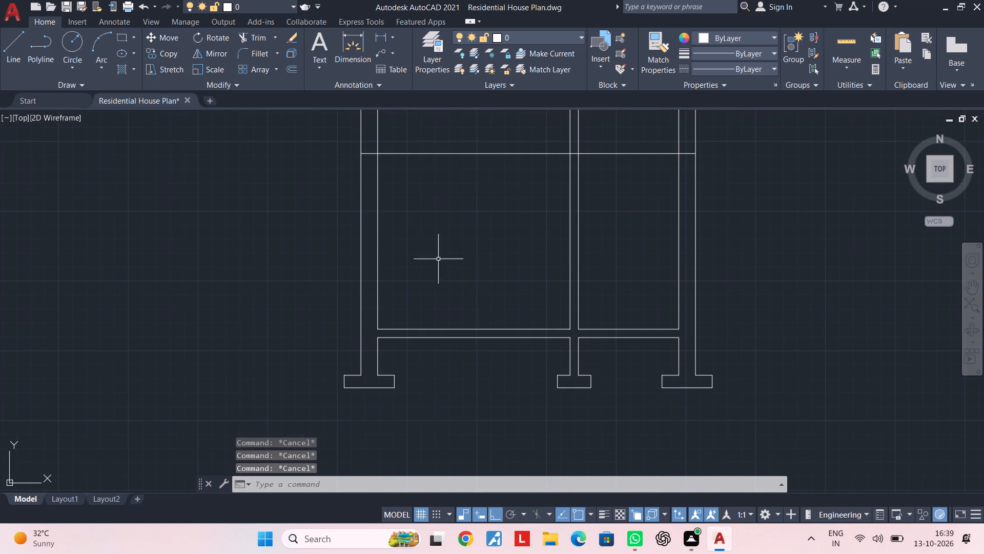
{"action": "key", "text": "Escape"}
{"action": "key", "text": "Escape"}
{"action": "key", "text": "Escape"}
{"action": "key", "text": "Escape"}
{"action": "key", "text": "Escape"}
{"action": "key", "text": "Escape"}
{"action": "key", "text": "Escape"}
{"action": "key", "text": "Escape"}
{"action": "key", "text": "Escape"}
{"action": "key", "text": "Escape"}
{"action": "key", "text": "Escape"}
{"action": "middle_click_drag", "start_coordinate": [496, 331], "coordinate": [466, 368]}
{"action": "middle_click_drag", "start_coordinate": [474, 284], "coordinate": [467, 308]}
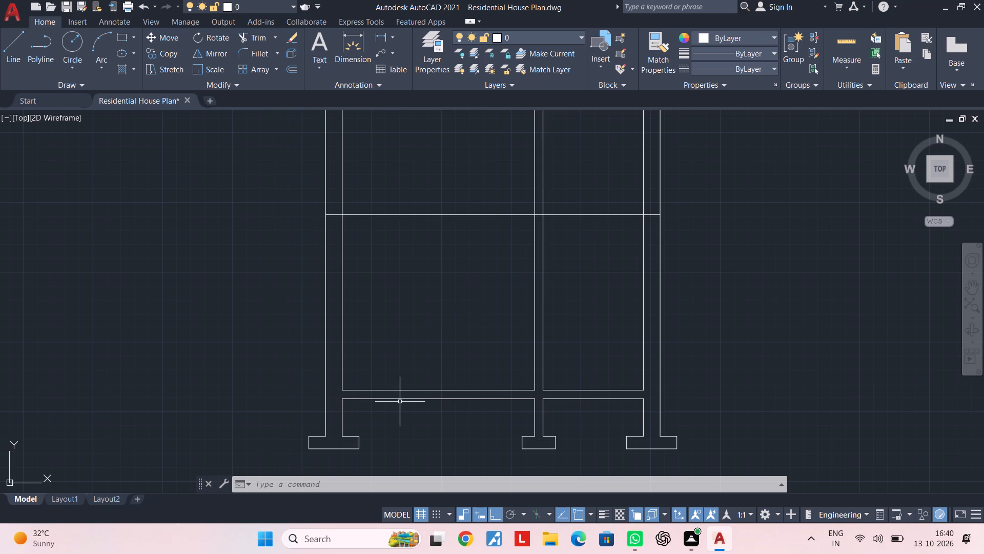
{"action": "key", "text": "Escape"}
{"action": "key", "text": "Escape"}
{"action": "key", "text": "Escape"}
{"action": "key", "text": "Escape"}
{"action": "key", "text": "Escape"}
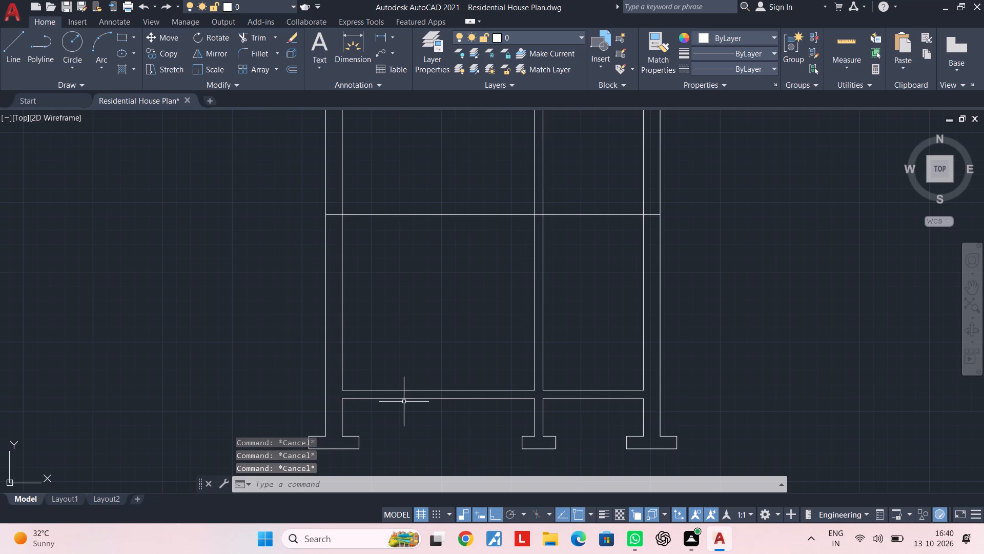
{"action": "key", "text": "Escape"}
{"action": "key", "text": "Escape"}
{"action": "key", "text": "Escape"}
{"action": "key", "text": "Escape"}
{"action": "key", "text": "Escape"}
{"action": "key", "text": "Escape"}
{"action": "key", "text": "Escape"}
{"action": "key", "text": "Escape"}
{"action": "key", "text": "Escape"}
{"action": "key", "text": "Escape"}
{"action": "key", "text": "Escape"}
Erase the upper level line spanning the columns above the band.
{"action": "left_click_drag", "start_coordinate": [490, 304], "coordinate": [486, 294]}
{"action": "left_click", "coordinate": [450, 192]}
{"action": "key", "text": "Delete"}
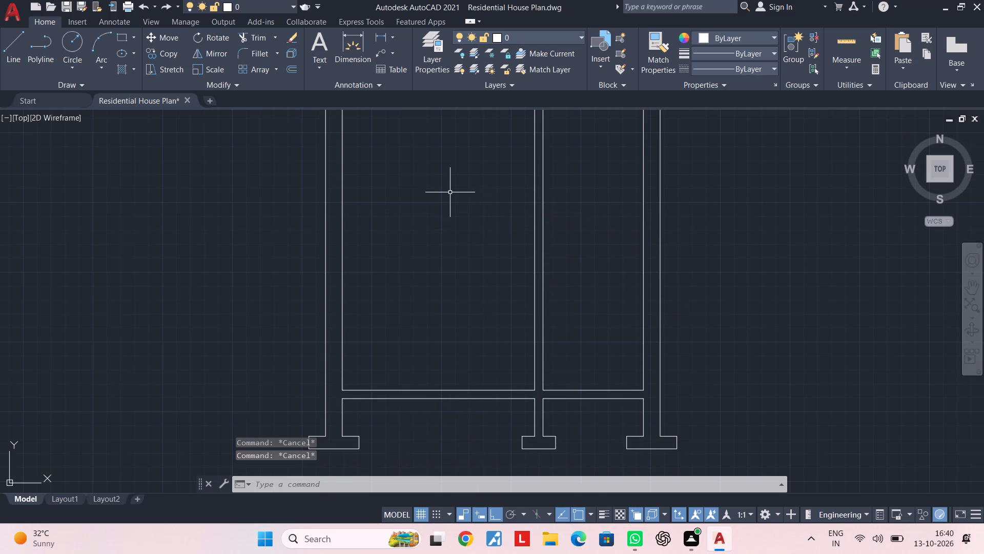
Measure the height from the first column's footing top to the band's lower line with a linear dimension.
{"action": "key", "text": "Escape"}
{"action": "key", "text": "Escape"}
{"action": "left_click", "coordinate": [378, 35]}
{"action": "middle_click_drag", "start_coordinate": [377, 291], "coordinate": [376, 238]}
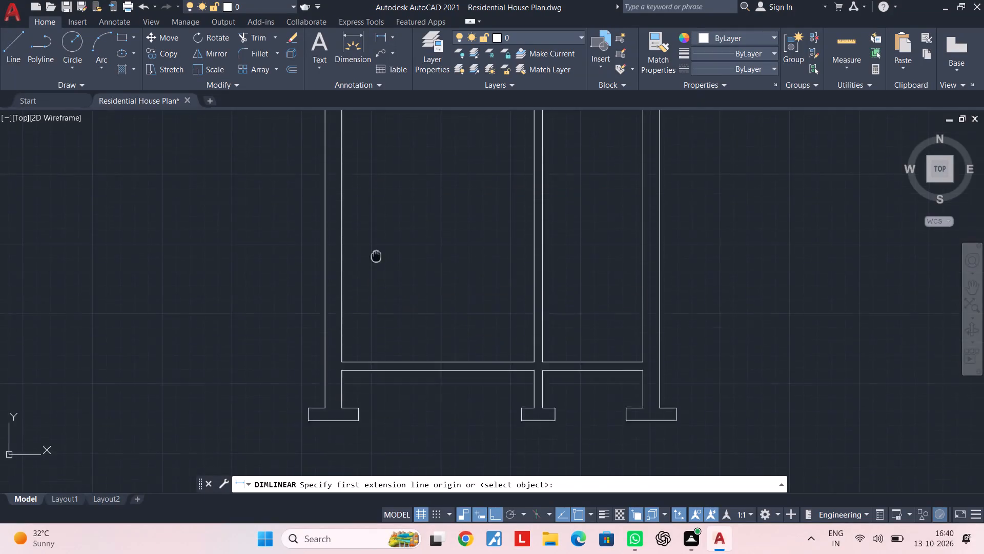
{"action": "middle_click_drag", "start_coordinate": [376, 238], "coordinate": [376, 191]}
{"action": "scroll", "coordinate": [342, 325], "scroll_direction": "up", "scroll_amount": 1}
{"action": "left_click", "coordinate": [340, 344]}
{"action": "left_click", "coordinate": [340, 279]}
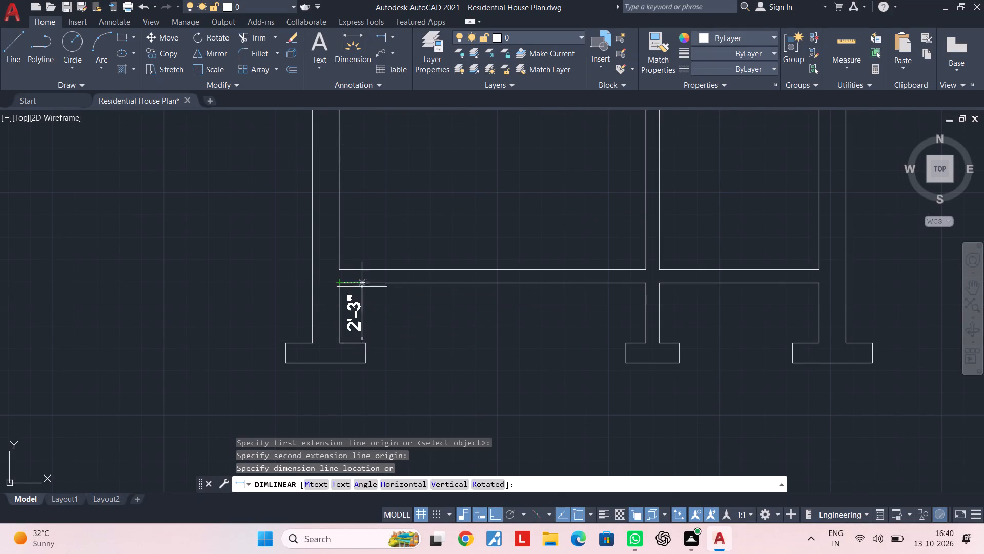
{"action": "key", "text": "Escape"}
{"action": "key", "text": "Escape"}
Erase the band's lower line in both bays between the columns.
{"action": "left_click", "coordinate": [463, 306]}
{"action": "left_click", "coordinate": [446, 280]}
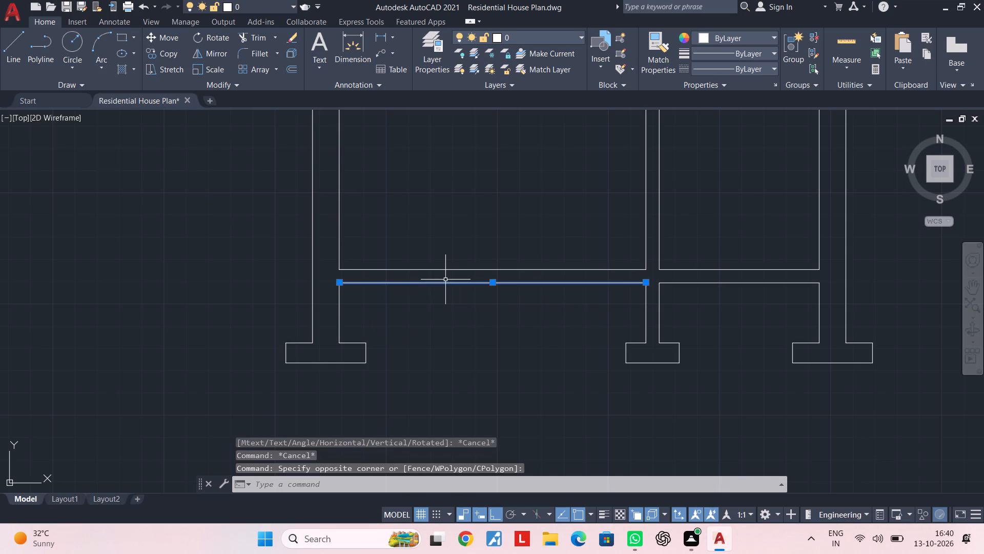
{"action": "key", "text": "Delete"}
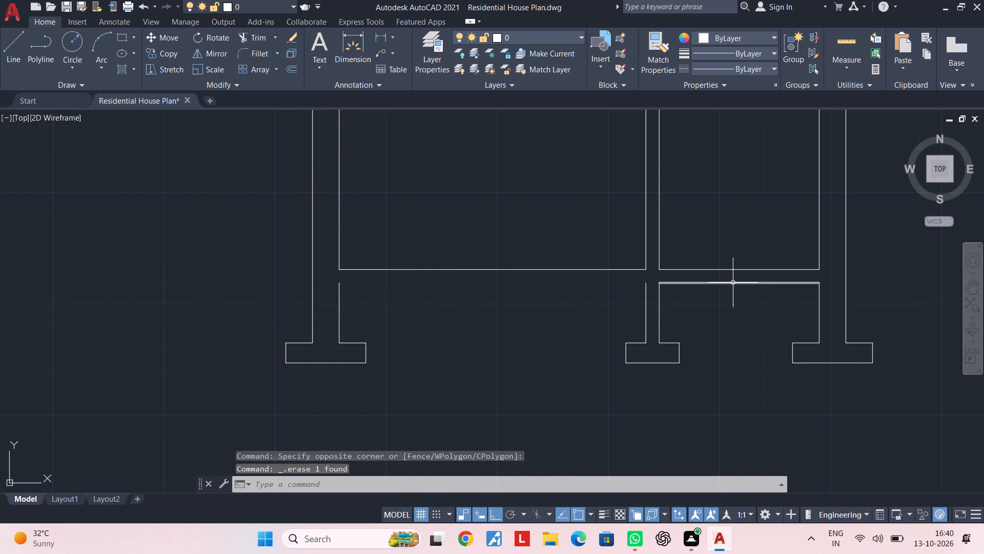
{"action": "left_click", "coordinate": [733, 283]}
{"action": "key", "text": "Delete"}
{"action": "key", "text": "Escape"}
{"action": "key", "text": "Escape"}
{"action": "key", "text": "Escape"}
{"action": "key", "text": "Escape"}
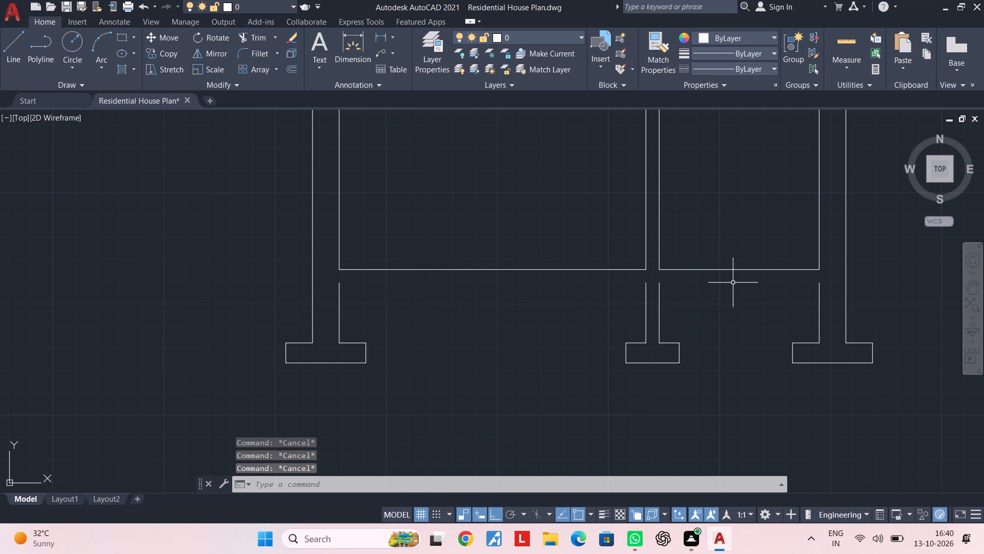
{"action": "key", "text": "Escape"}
Undo the recent edits back through the band trims and 6" offset, leaving a single horizontal line across the columns.
{"action": "key", "text": "ctrl+z"}
{"action": "key", "text": "ctrl+z"}
{"action": "key", "text": "ctrl+z"}
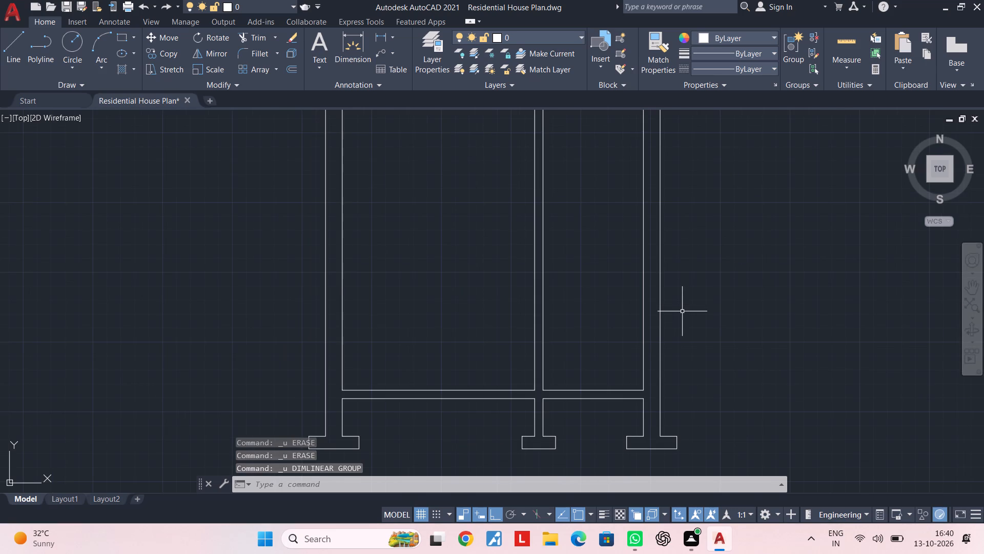
{"action": "key", "text": "ctrl+z"}
{"action": "key", "text": "ctrl+z"}
{"action": "key", "text": "ctrl+z"}
{"action": "key", "text": "ctrl+z"}
{"action": "key", "text": "ctrl+z"}
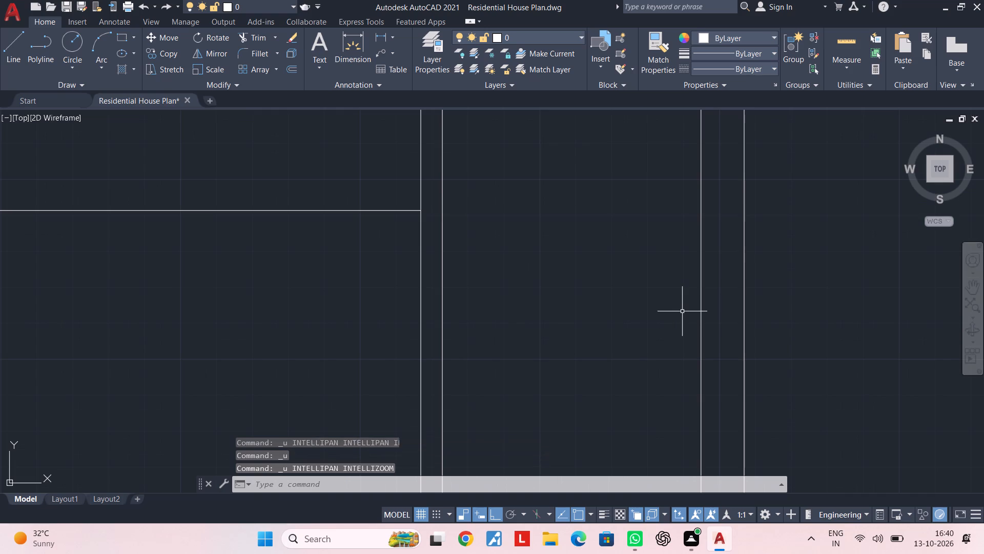
{"action": "key", "text": "ctrl+z"}
{"action": "key", "text": "ctrl+z"}
{"action": "key", "text": "ctrl+z"}
{"action": "key", "text": "ctrl+z"}
{"action": "key", "text": "ctrl+z"}
{"action": "key", "text": "ctrl+z"}
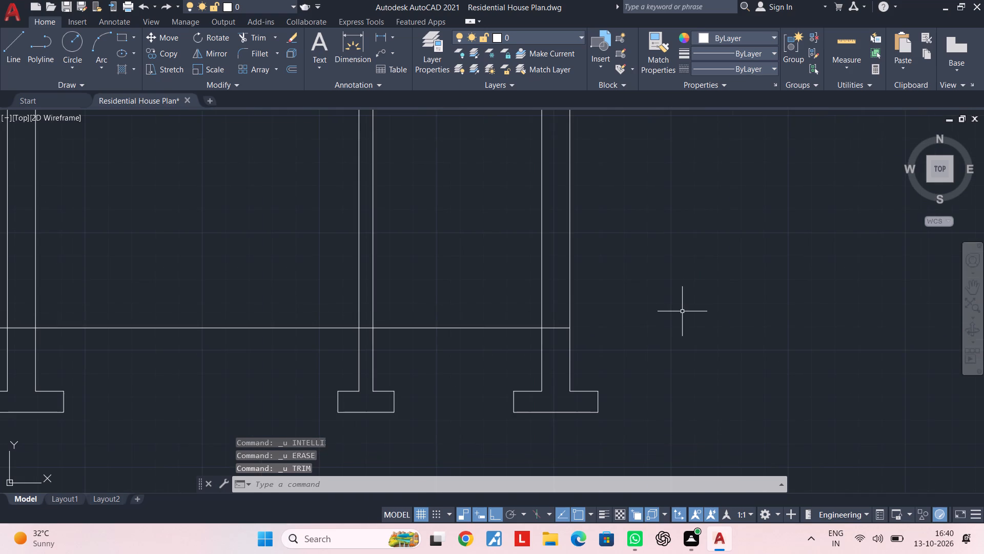
{"action": "key", "text": "ctrl+z"}
Measure the height from the first column's footing top to the horizontal line with a linear dimension.
{"action": "middle_click_drag", "start_coordinate": [489, 346], "coordinate": [721, 302]}
{"action": "middle_click_drag", "start_coordinate": [552, 309], "coordinate": [631, 290]}
{"action": "key", "text": "Escape"}
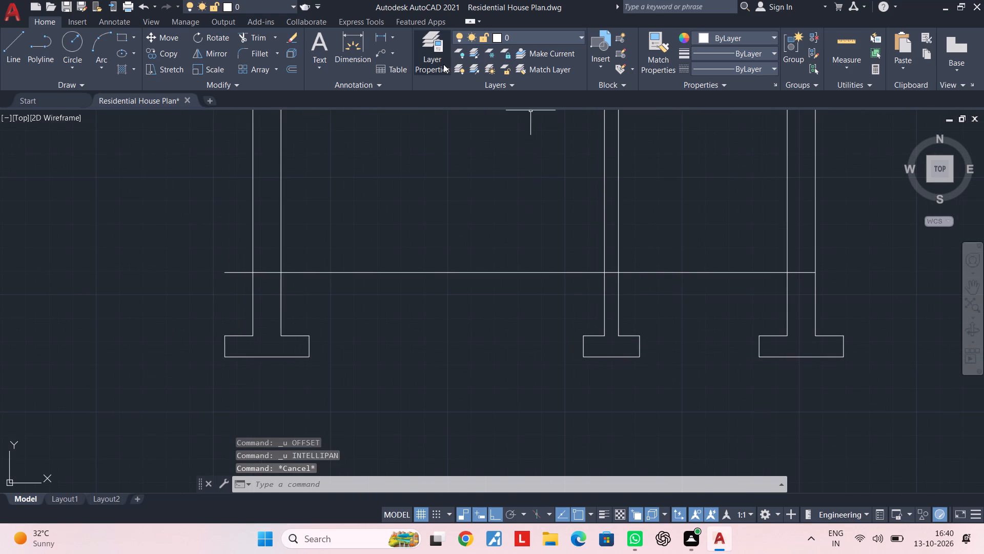
{"action": "key", "text": "Escape"}
{"action": "left_click", "coordinate": [380, 37]}
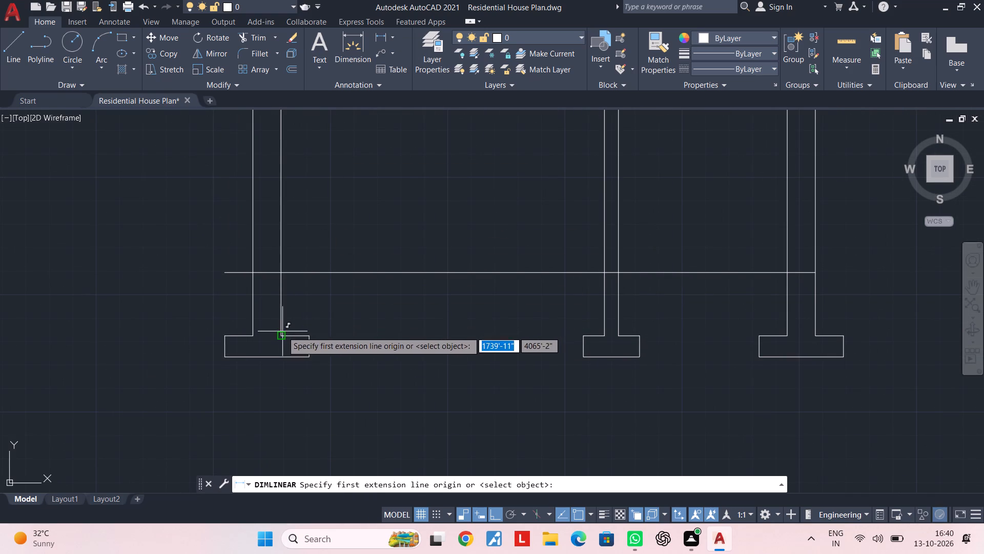
{"action": "left_click", "coordinate": [282, 332]}
{"action": "left_click", "coordinate": [280, 270]}
{"action": "key", "text": "Escape"}
{"action": "key", "text": "Escape"}
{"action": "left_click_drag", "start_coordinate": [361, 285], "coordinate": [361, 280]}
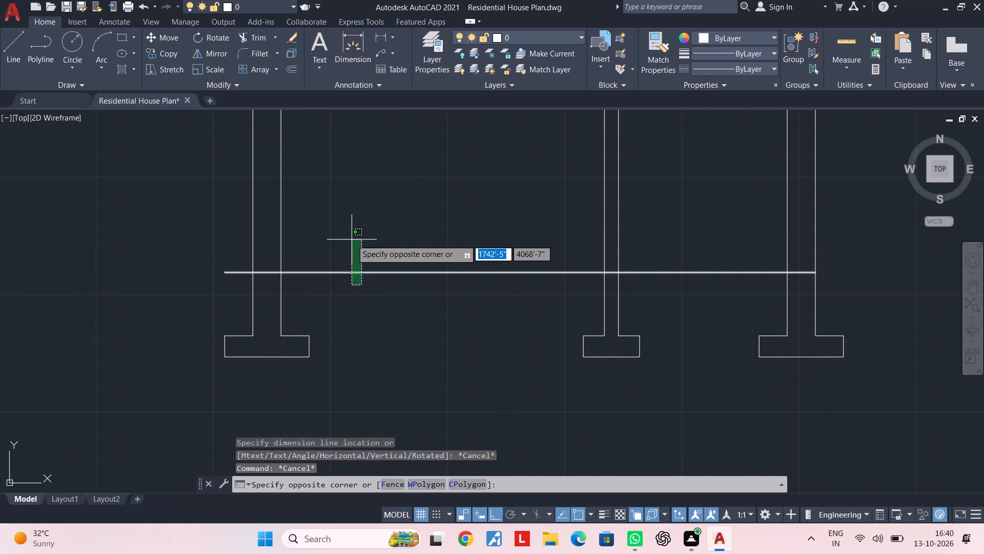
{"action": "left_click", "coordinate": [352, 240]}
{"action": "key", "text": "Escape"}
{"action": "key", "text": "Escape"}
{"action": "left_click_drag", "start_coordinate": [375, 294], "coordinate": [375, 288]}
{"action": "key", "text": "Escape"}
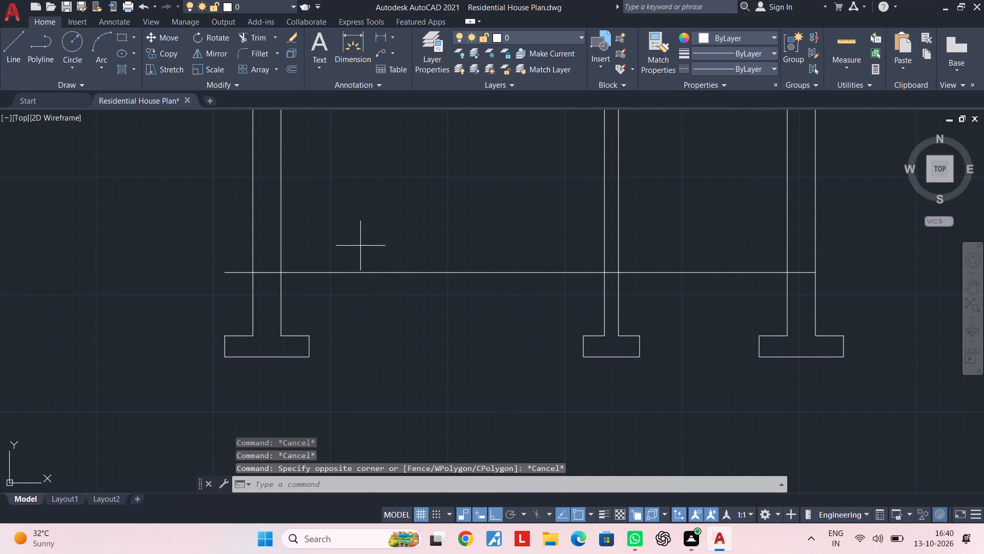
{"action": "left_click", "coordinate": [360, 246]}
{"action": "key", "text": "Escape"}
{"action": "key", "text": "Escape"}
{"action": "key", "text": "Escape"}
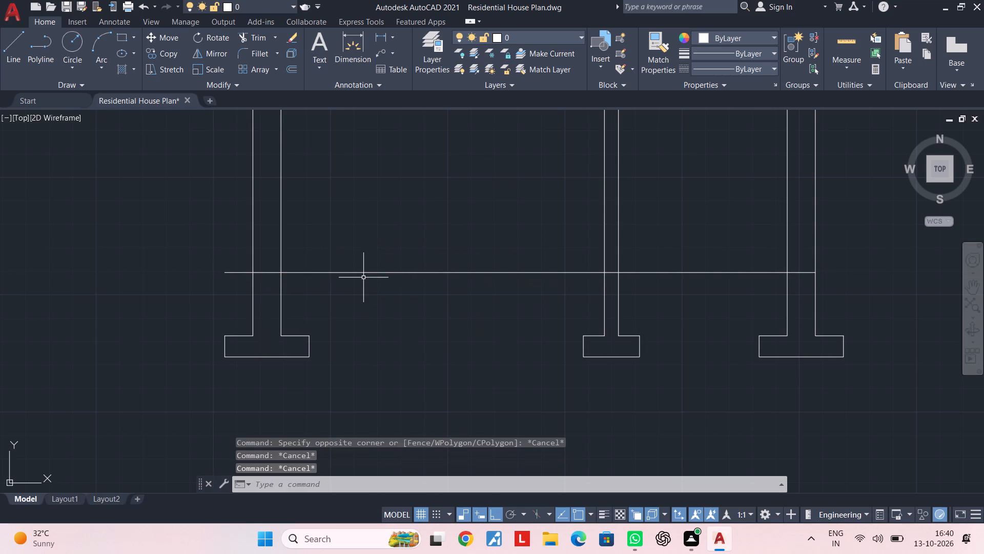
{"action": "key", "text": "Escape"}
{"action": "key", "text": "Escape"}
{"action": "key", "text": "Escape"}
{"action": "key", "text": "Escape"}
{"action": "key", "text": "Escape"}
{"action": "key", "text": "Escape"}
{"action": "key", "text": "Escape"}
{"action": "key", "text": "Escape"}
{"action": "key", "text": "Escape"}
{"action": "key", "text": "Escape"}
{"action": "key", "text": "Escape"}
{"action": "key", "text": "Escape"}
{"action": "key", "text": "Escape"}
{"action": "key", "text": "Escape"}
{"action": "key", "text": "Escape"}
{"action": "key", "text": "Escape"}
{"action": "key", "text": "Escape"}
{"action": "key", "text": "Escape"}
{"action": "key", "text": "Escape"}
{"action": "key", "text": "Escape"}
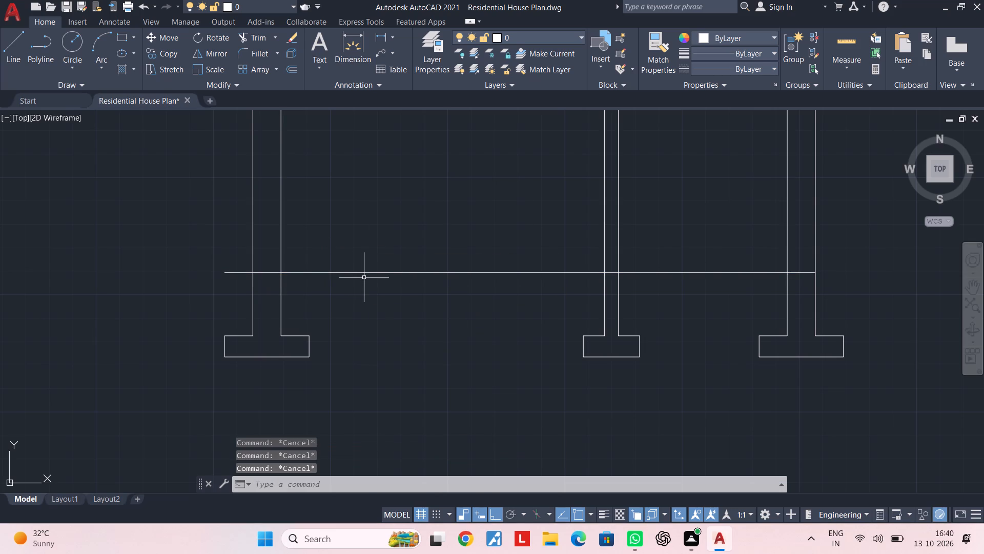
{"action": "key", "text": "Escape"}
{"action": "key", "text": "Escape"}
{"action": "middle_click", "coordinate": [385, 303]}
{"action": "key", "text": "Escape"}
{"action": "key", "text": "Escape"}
Measure the height from the first column's footing bottom to the horizontal line with a linear dimension.
{"action": "left_click", "coordinate": [381, 36]}
{"action": "left_click", "coordinate": [311, 359]}
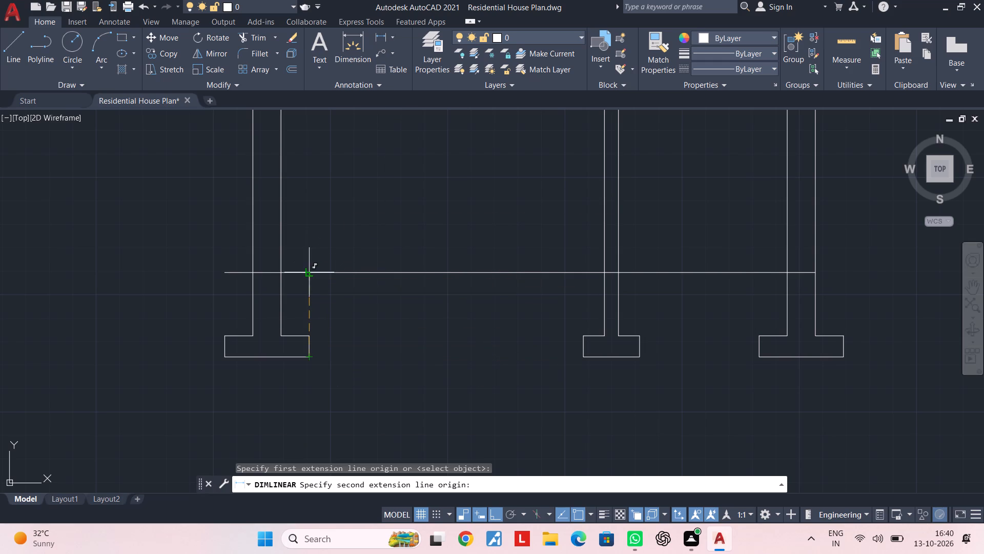
{"action": "left_click", "coordinate": [313, 271]}
{"action": "scroll", "coordinate": [313, 277], "scroll_direction": "up", "scroll_amount": 2}
{"action": "key", "text": "Escape"}
{"action": "key", "text": "Escape"}
{"action": "middle_click_drag", "start_coordinate": [348, 281], "coordinate": [329, 300]}
{"action": "key", "text": "Escape"}
{"action": "key", "text": "Escape"}
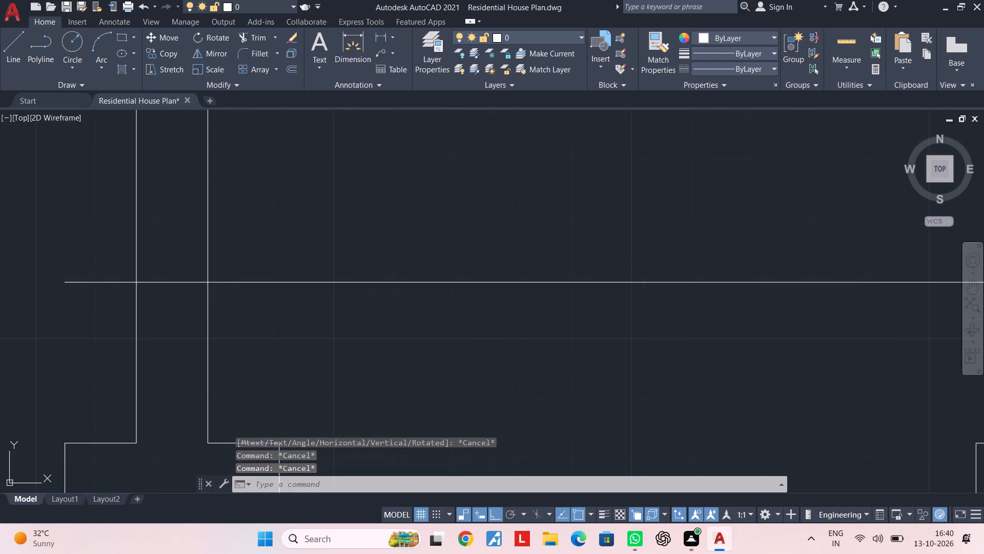
Offset the horizontal line across the columns 1' upward.
{"action": "type", "text": "OF"}
{"action": "key", "text": "space"}
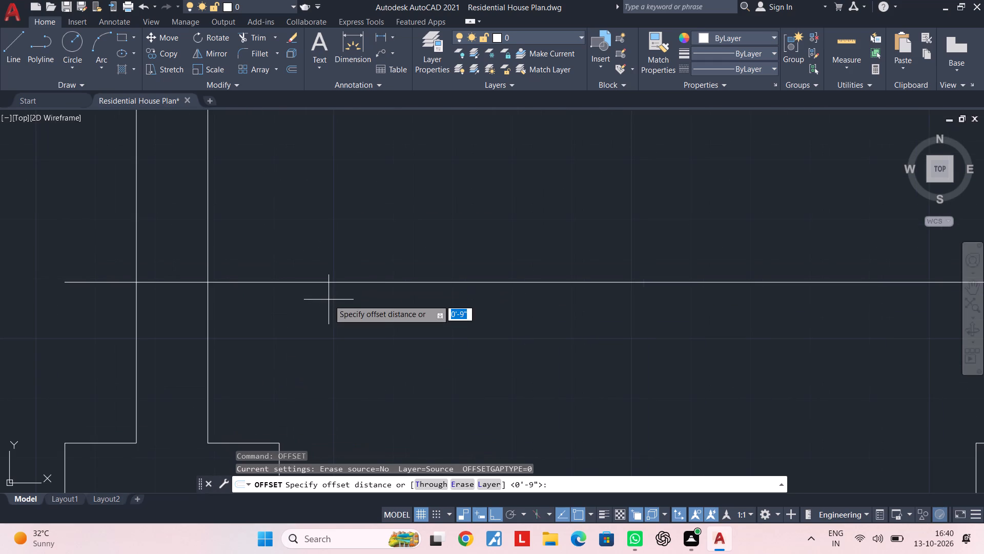
{"action": "type", "text": "1'"}
{"action": "key", "text": "Return"}
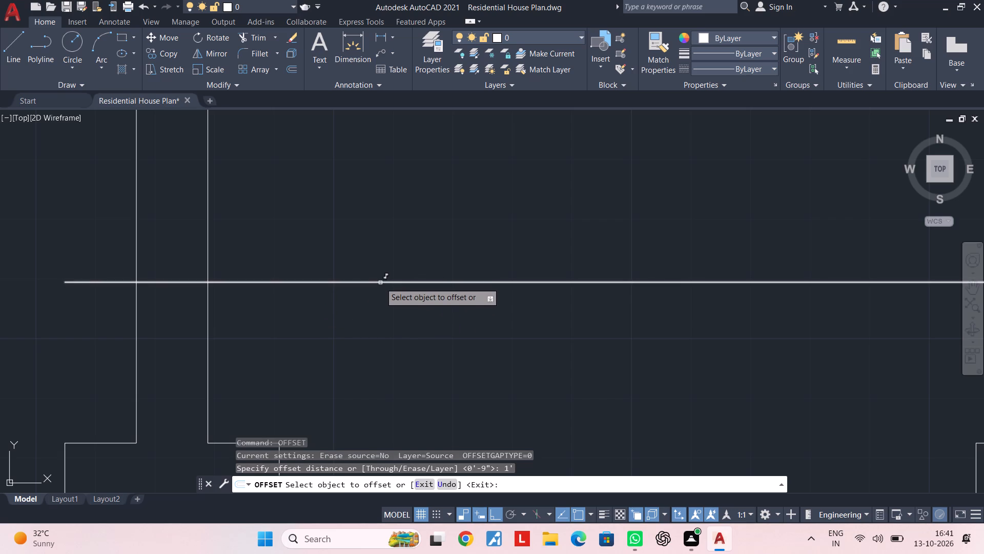
{"action": "left_click", "coordinate": [380, 283]}
{"action": "left_click", "coordinate": [402, 190]}
{"action": "key", "text": "Escape"}
{"action": "key", "text": "Escape"}
Trim both horizontal lines outside and within the first column so they start at its inner face.
{"action": "type", "text": "TRR"}
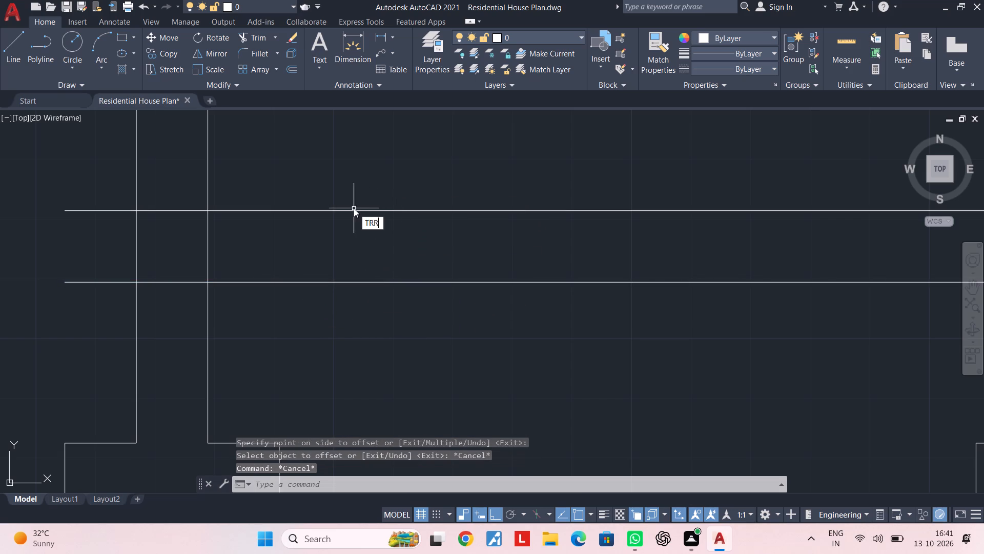
{"action": "key", "text": "space"}
{"action": "key", "text": "Escape"}
{"action": "key", "text": "Escape"}
{"action": "type", "text": "TR"}
{"action": "key", "text": "space"}
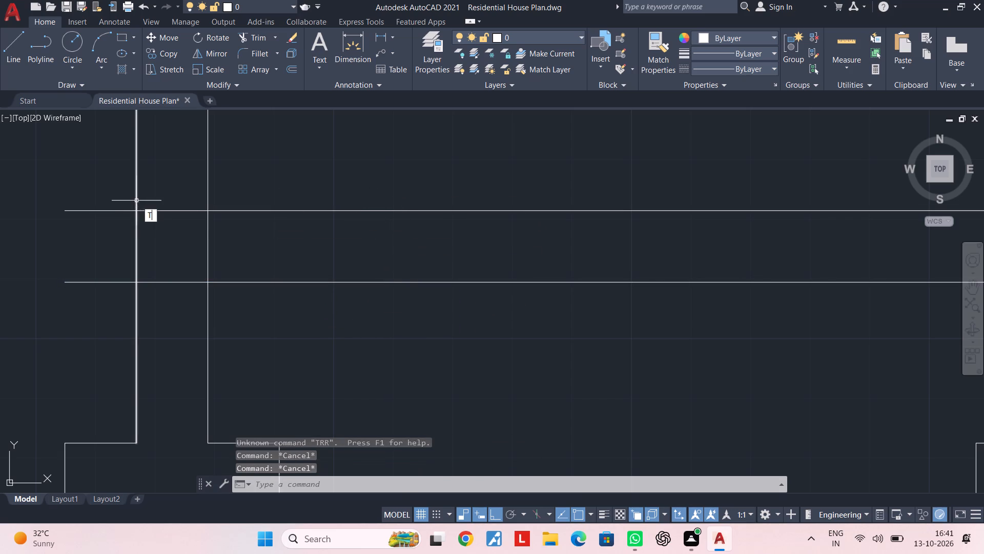
{"action": "left_click", "coordinate": [116, 194]}
{"action": "left_click", "coordinate": [104, 315]}
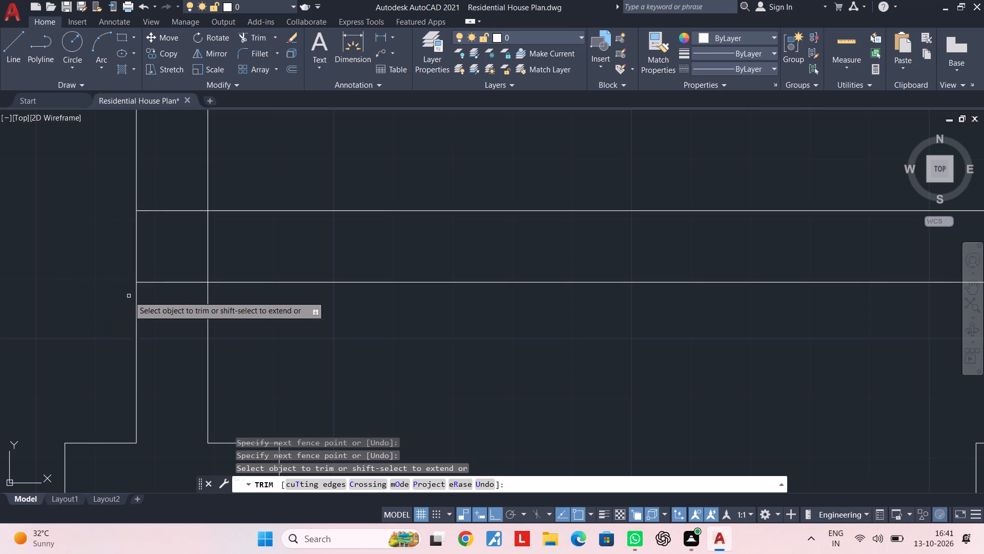
{"action": "left_click", "coordinate": [160, 283]}
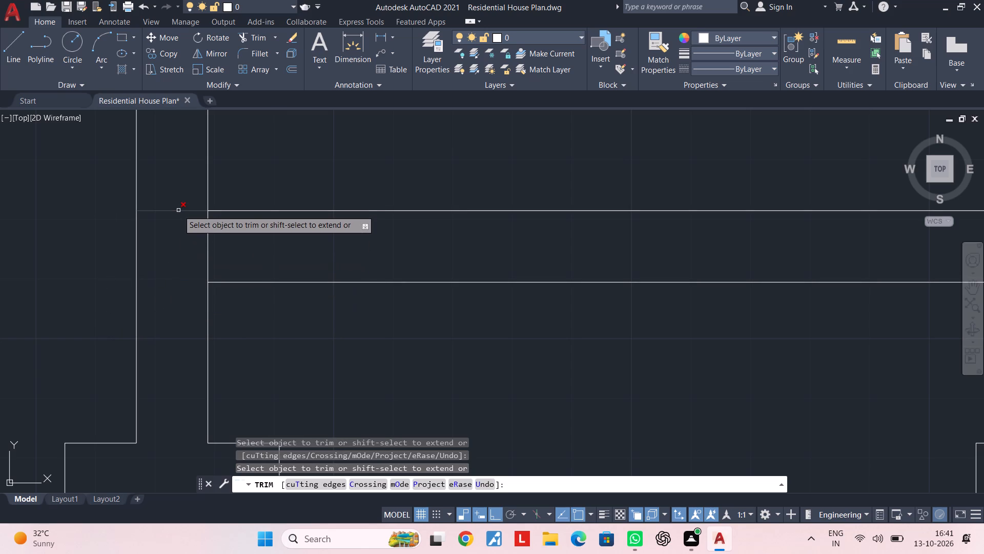
{"action": "left_click", "coordinate": [178, 210]}
Trim the lower horizontal line where it passes through the middle and last columns.
{"action": "scroll", "coordinate": [415, 298], "scroll_direction": "down", "scroll_amount": 2}
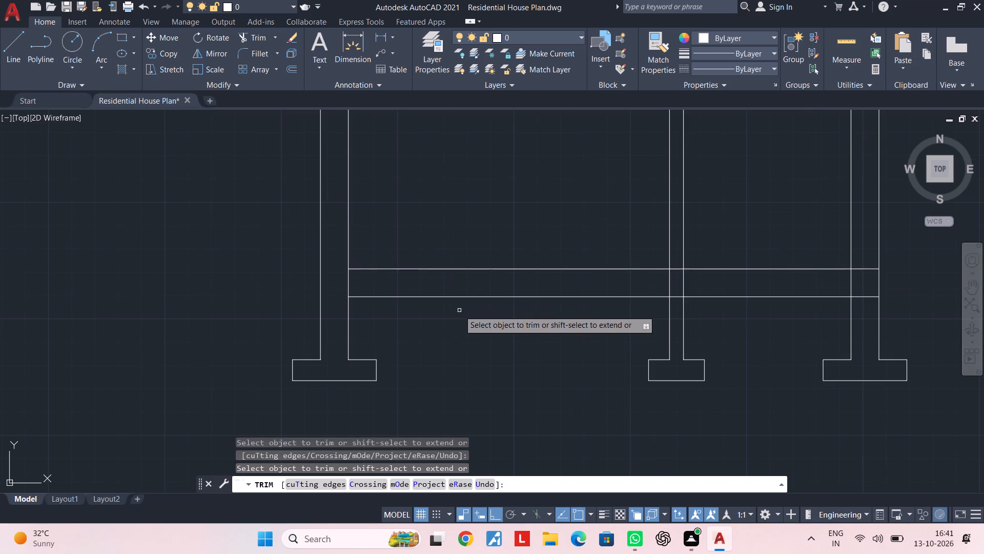
{"action": "middle_click_drag", "start_coordinate": [464, 309], "coordinate": [268, 306]}
{"action": "middle_click_drag", "start_coordinate": [388, 307], "coordinate": [382, 307]}
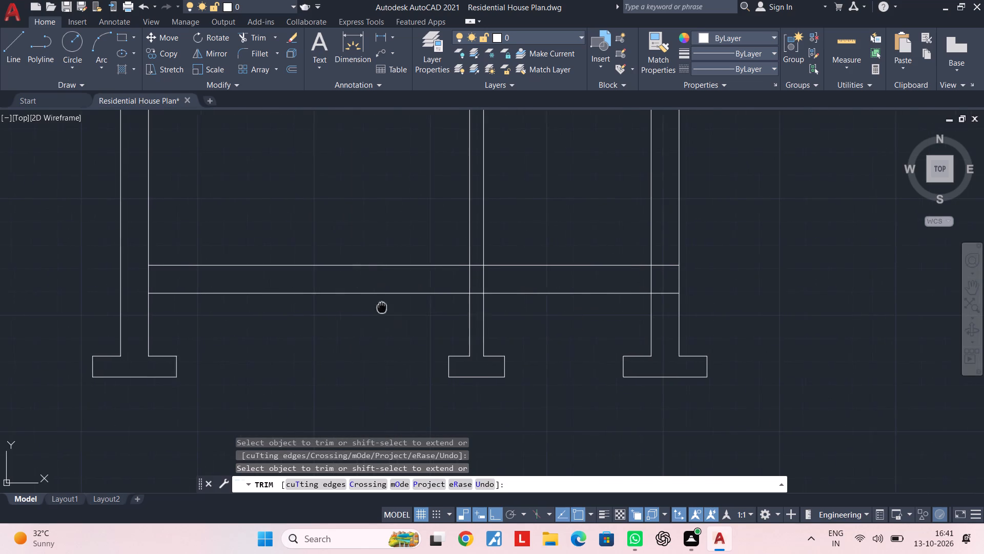
{"action": "middle_click_drag", "start_coordinate": [382, 307], "coordinate": [293, 307]}
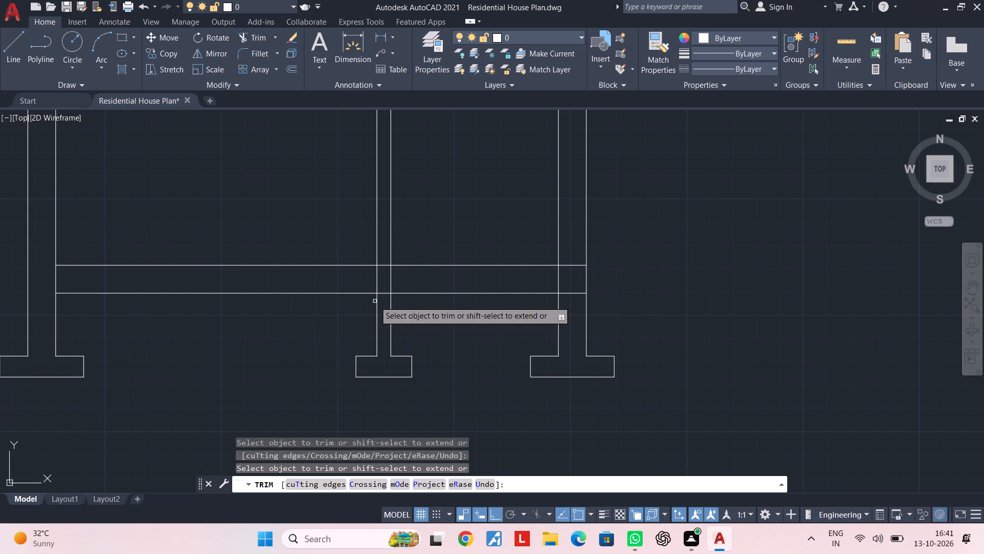
{"action": "scroll", "coordinate": [381, 301], "scroll_direction": "up", "scroll_amount": 2}
{"action": "left_click", "coordinate": [380, 282]}
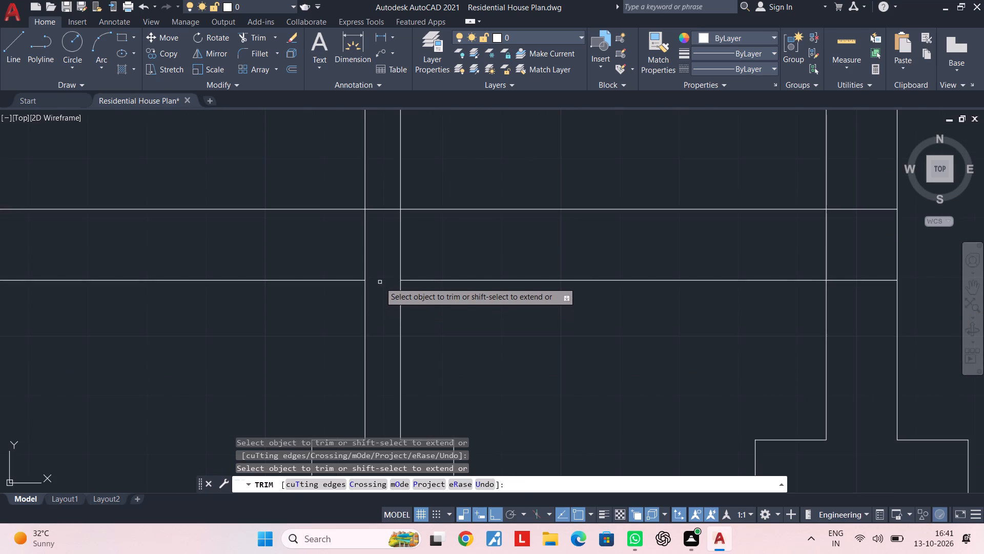
{"action": "scroll", "coordinate": [509, 294], "scroll_direction": "down", "scroll_amount": 3}
{"action": "middle_click_drag", "start_coordinate": [510, 294], "coordinate": [384, 297]}
{"action": "scroll", "coordinate": [494, 294], "scroll_direction": "up", "scroll_amount": 2}
{"action": "left_click", "coordinate": [428, 294]}
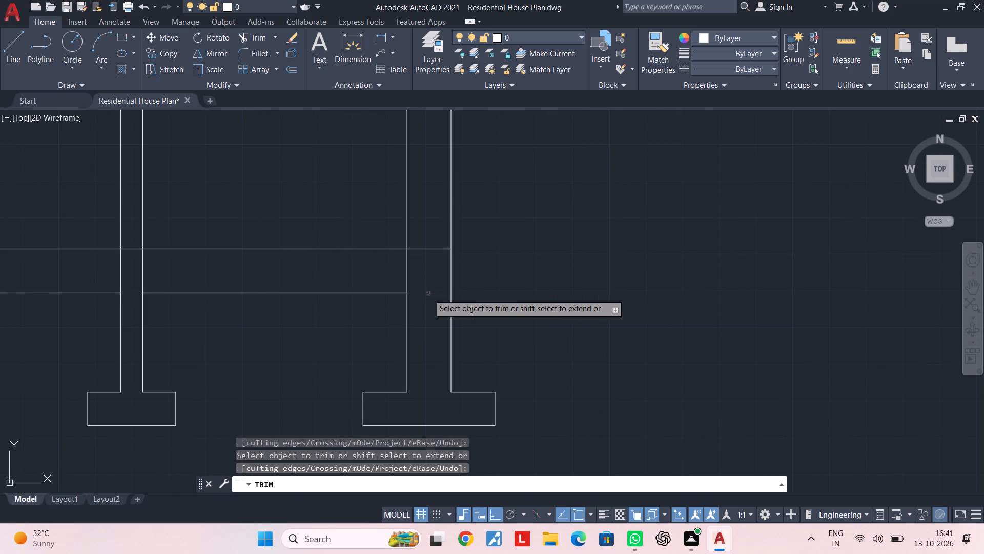
{"action": "key", "text": "Escape"}
{"action": "middle_click_drag", "start_coordinate": [336, 304], "coordinate": [551, 304]}
{"action": "key", "text": "Escape"}
{"action": "key", "text": "Escape"}
{"action": "key", "text": "Escape"}
{"action": "key", "text": "Escape"}
{"action": "key", "text": "Escape"}
{"action": "key", "text": "Escape"}
Offset the upper horizontal line of the band 6" upward.
{"action": "type", "text": "OF"}
{"action": "key", "text": "space"}
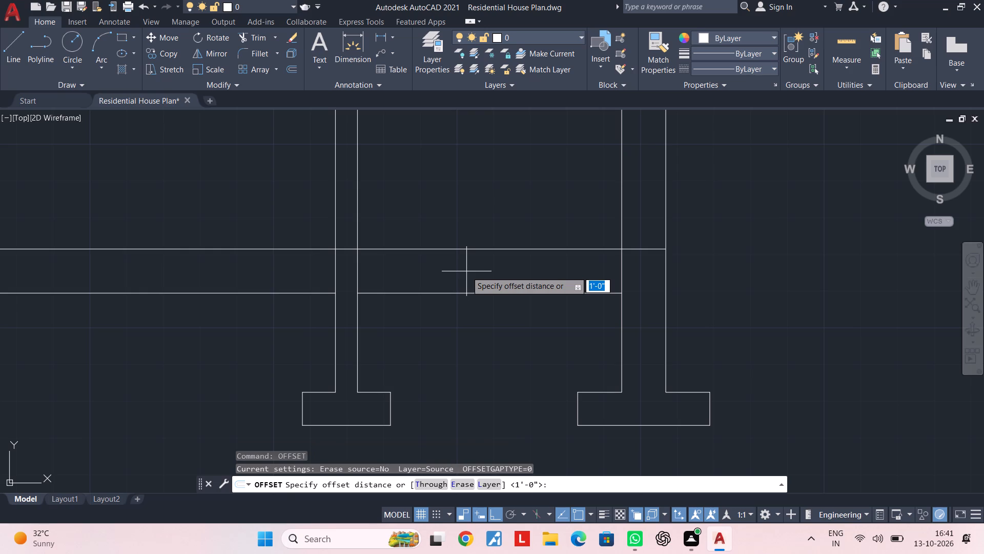
{"action": "type", "text": "6\""}
{"action": "key", "text": "Return"}
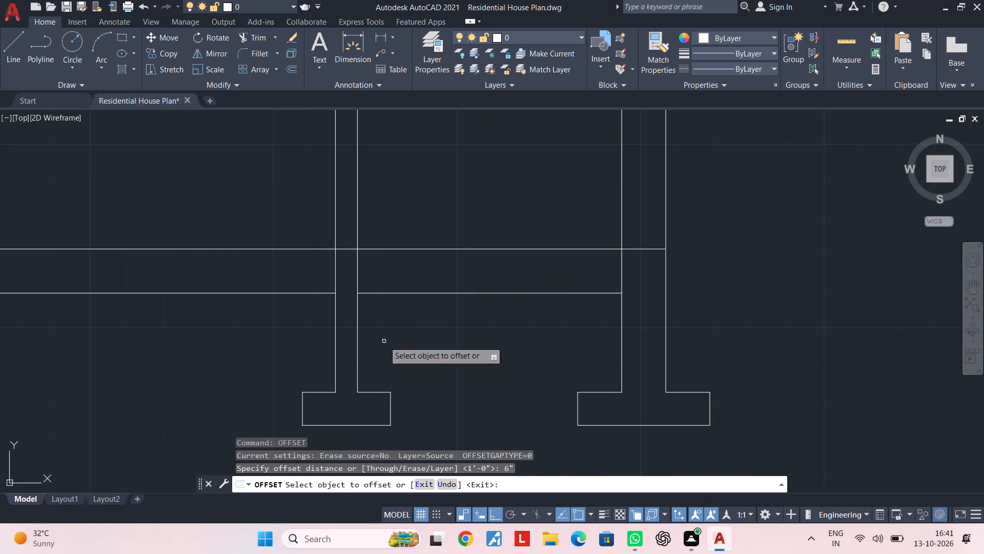
{"action": "left_click", "coordinate": [490, 249]}
{"action": "left_click", "coordinate": [493, 185]}
{"action": "key", "text": "Escape"}
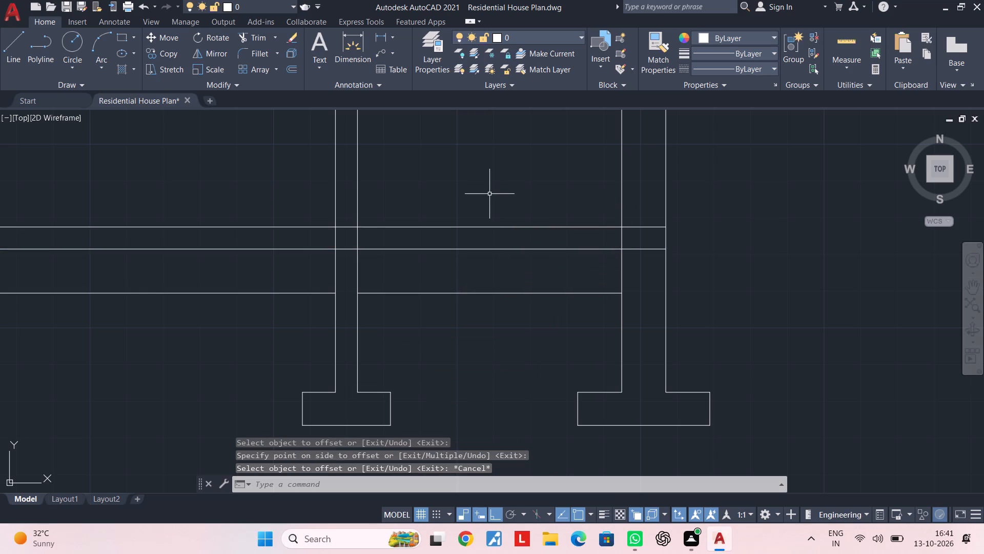
{"action": "key", "text": "Escape"}
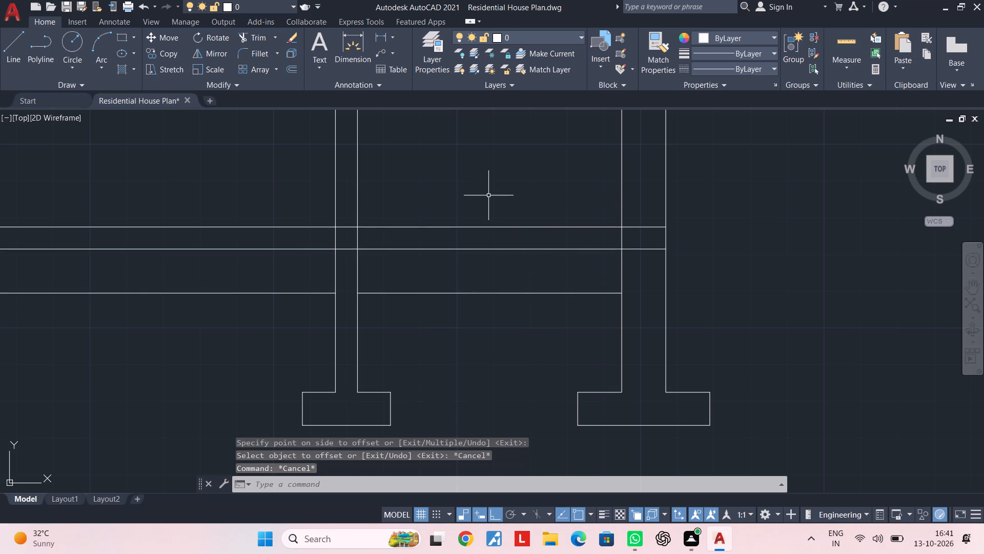
{"action": "key", "text": "Escape"}
{"action": "key", "text": "Escape"}
Trim the first column's inner face between the two upper lines that are 6" apart.
{"action": "middle_click_drag", "start_coordinate": [442, 314], "coordinate": [550, 330]}
{"action": "middle_click_drag", "start_coordinate": [195, 313], "coordinate": [520, 289]}
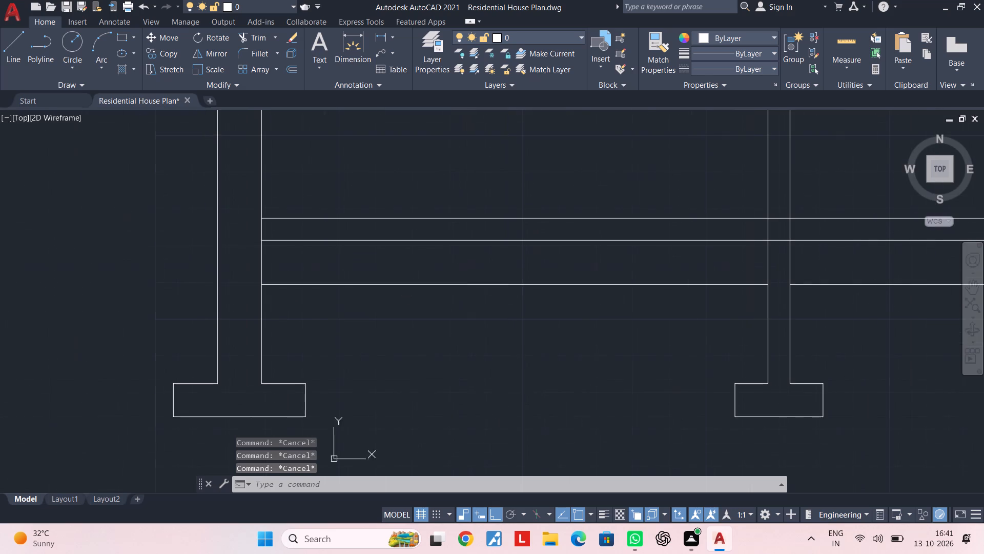
{"action": "key", "text": "Escape"}
{"action": "key", "text": "Escape"}
{"action": "key", "text": "Escape"}
{"action": "key", "text": "Escape"}
{"action": "key", "text": "Escape"}
{"action": "key", "text": "Escape"}
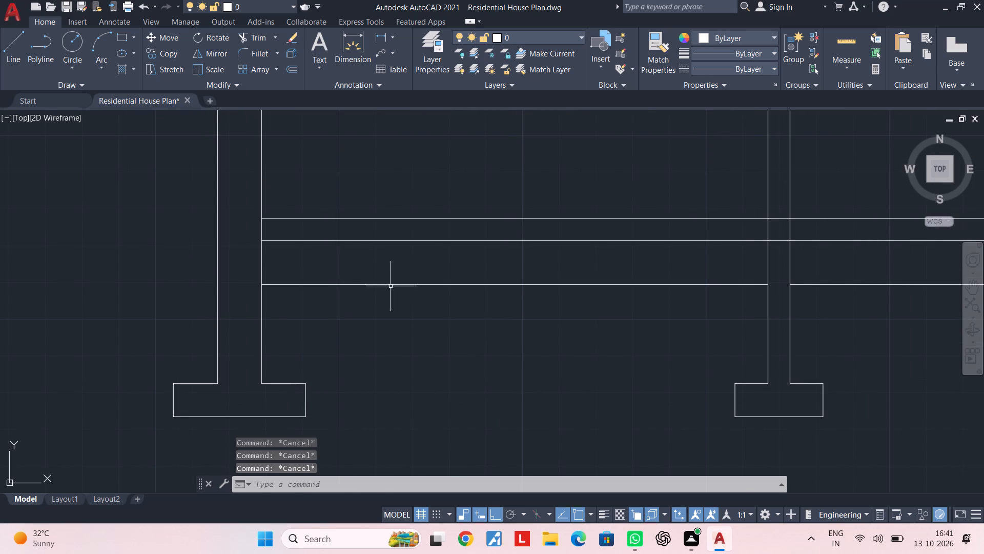
{"action": "key", "text": "Escape"}
{"action": "middle_click_drag", "start_coordinate": [319, 326], "coordinate": [376, 306]}
{"action": "type", "text": "TR"}
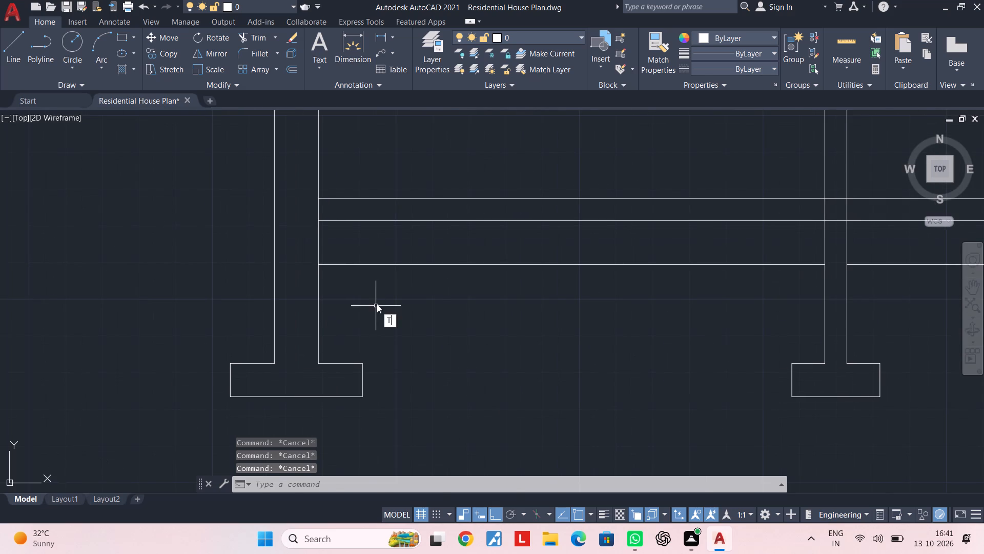
{"action": "key", "text": "space"}
{"action": "scroll", "coordinate": [333, 215], "scroll_direction": "up", "scroll_amount": 2}
{"action": "left_click", "coordinate": [331, 205]}
{"action": "left_click", "coordinate": [253, 202]}
{"action": "key", "text": "Escape"}
Trim the middle column's faces between the two upper lines, and both lines where they pass through that column.
{"action": "scroll", "coordinate": [326, 228], "scroll_direction": "down", "scroll_amount": 3}
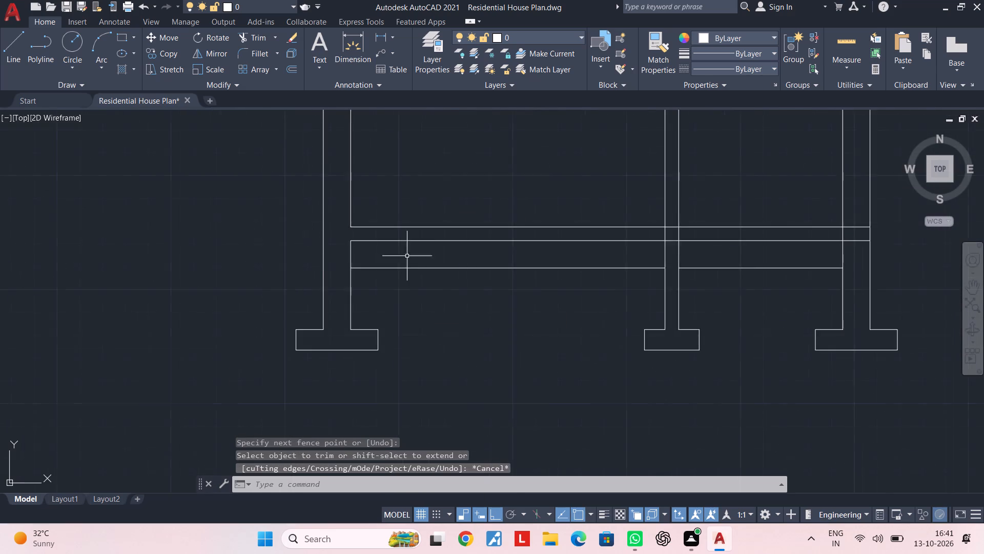
{"action": "middle_click_drag", "start_coordinate": [446, 264], "coordinate": [307, 267]}
{"action": "key", "text": "Escape"}
{"action": "key", "text": "Escape"}
{"action": "middle_click_drag", "start_coordinate": [465, 261], "coordinate": [409, 261]}
{"action": "key", "text": "space"}
{"action": "scroll", "coordinate": [494, 228], "scroll_direction": "up", "scroll_amount": 2}
{"action": "left_click", "coordinate": [484, 250]}
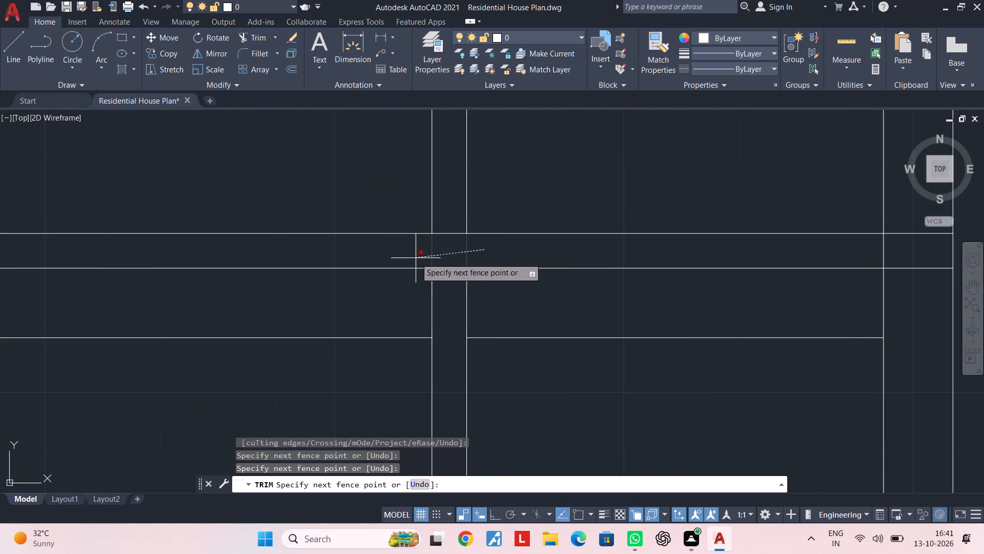
{"action": "left_click", "coordinate": [416, 258]}
{"action": "left_click", "coordinate": [449, 215]}
{"action": "left_click", "coordinate": [440, 292]}
Trim the two upper lines inside the last column, and that column's inner face between them.
{"action": "scroll", "coordinate": [547, 295], "scroll_direction": "down", "scroll_amount": 3}
{"action": "middle_click_drag", "start_coordinate": [531, 298], "coordinate": [421, 297]}
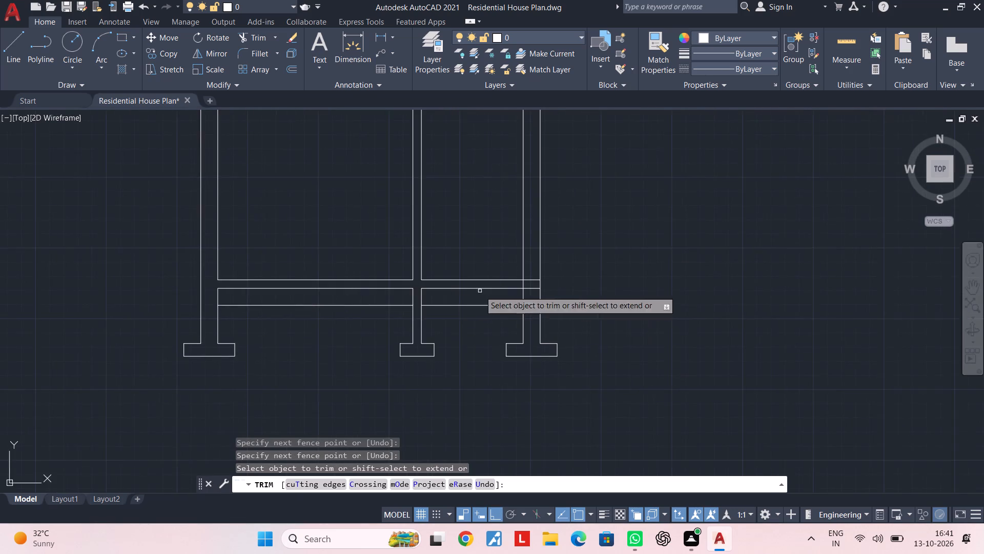
{"action": "scroll", "coordinate": [483, 291], "scroll_direction": "up", "scroll_amount": 2}
{"action": "left_click", "coordinate": [602, 244]}
{"action": "left_click", "coordinate": [604, 302]}
{"action": "left_click", "coordinate": [599, 271]}
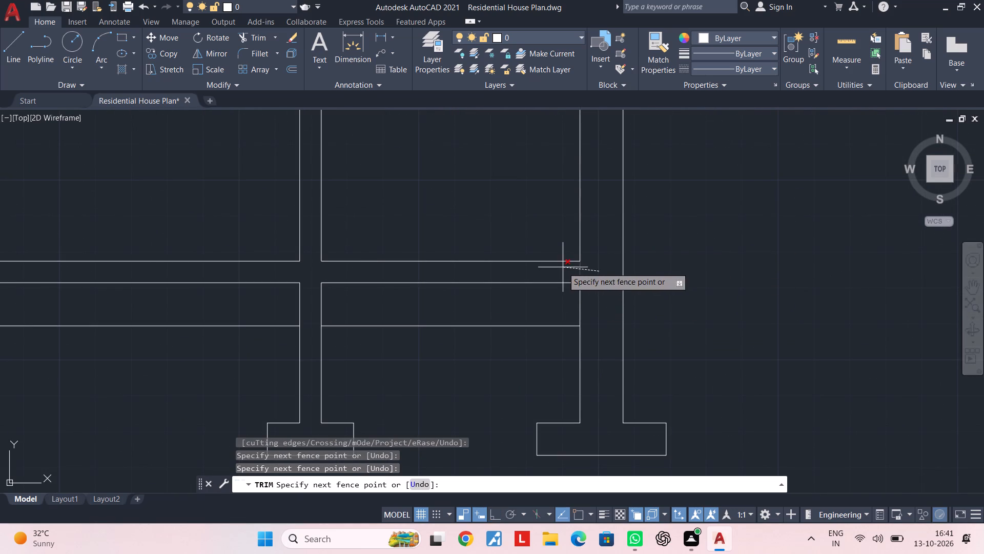
{"action": "left_click", "coordinate": [555, 275]}
{"action": "key", "text": "Escape"}
{"action": "scroll", "coordinate": [529, 279], "scroll_direction": "down", "scroll_amount": 2}
{"action": "middle_click_drag", "start_coordinate": [528, 282], "coordinate": [648, 301]}
{"action": "key", "text": "Escape"}
{"action": "key", "text": "Escape"}
{"action": "key", "text": "Escape"}
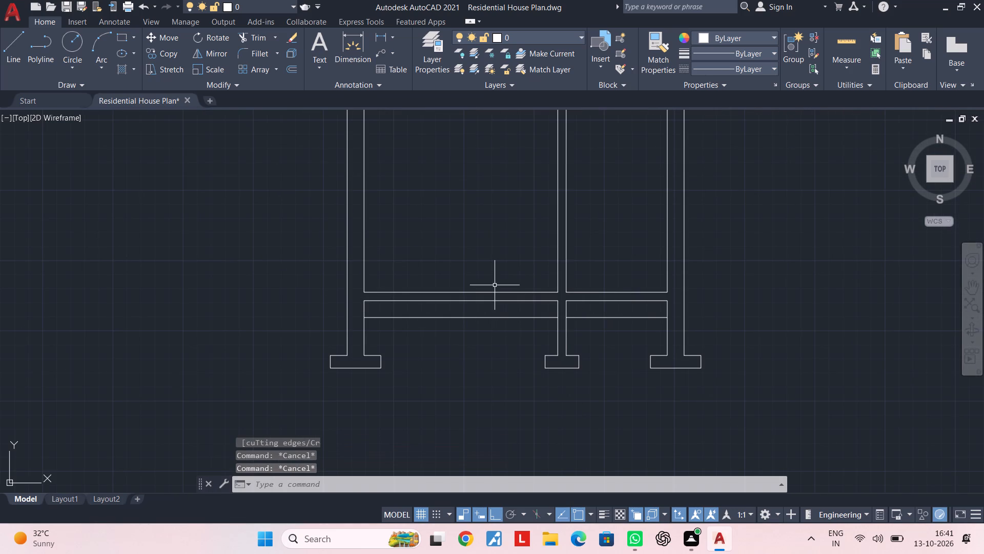
{"action": "key", "text": "Escape"}
{"action": "key", "text": "Escape"}
{"action": "key", "text": "Escape"}
{"action": "key", "text": "Escape"}
{"action": "key", "text": "Escape"}
{"action": "key", "text": "Escape"}
Offset the top line in the wider bay between the first and middle columns 10'5.9" upward.
{"action": "key", "text": "o"}
{"action": "type", "text": "F"}
{"action": "key", "text": "space"}
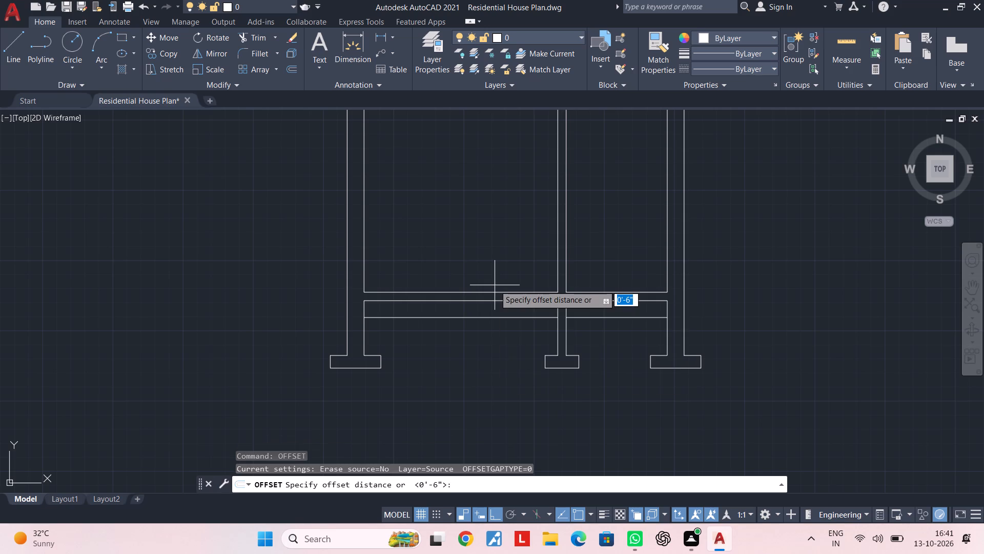
{"action": "type", "text": "10'5.6"}
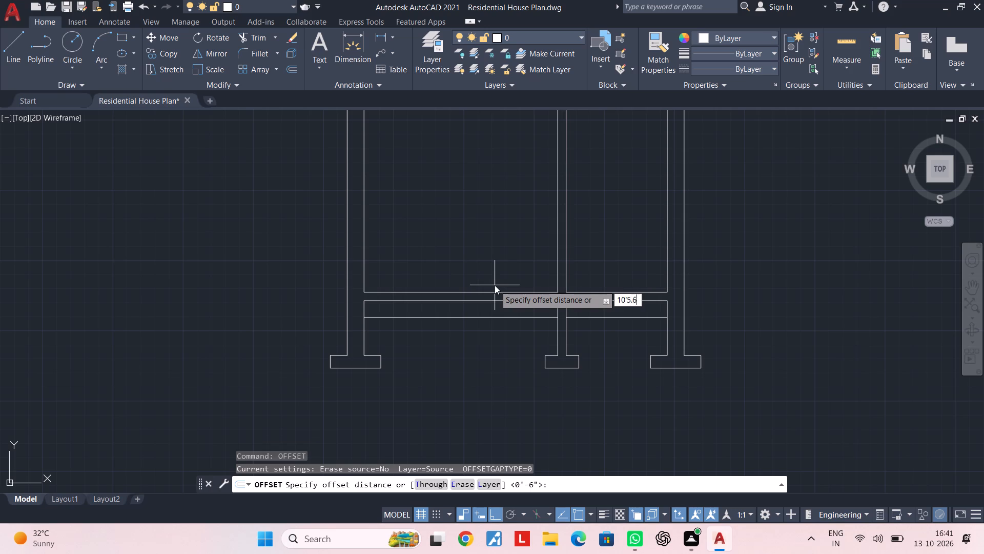
{"action": "key", "text": "BackSpace"}
{"action": "type", "text": "9\""}
{"action": "key", "text": "Return"}
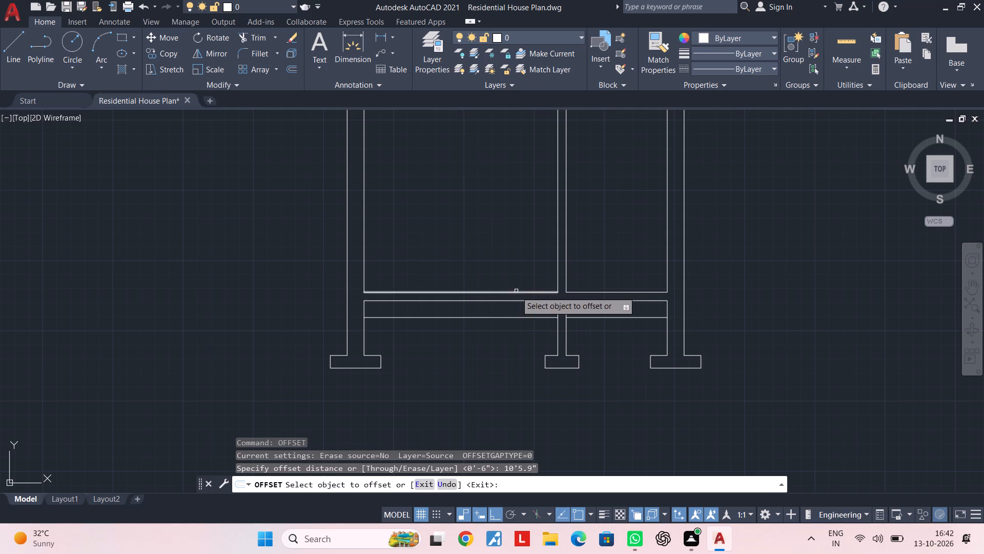
{"action": "left_click", "coordinate": [516, 291]}
{"action": "left_click", "coordinate": [520, 235]}
{"action": "scroll", "coordinate": [519, 234], "scroll_direction": "down", "scroll_amount": 1}
{"action": "middle_click_drag", "start_coordinate": [519, 234], "coordinate": [512, 276]}
{"action": "key", "text": "Escape"}
{"action": "scroll", "coordinate": [512, 276], "scroll_direction": "down", "scroll_amount": 1}
{"action": "key", "text": "Escape"}
{"action": "key", "text": "Escape"}
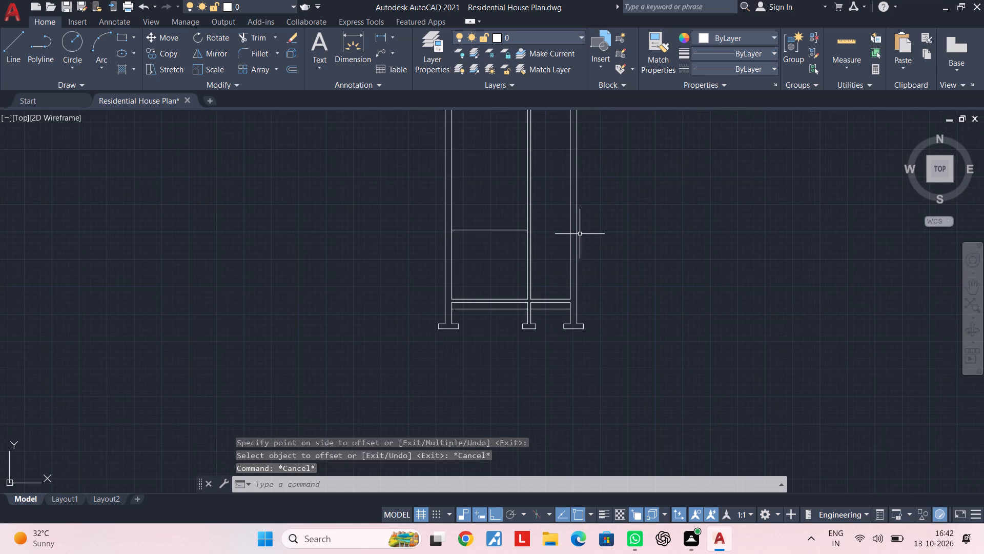
Extend the upper level line in the wider bay across to the last column's outer face.
{"action": "key", "text": "Escape"}
{"action": "left_click", "coordinate": [578, 234]}
{"action": "type", "text": "EX"}
{"action": "key", "text": "space"}
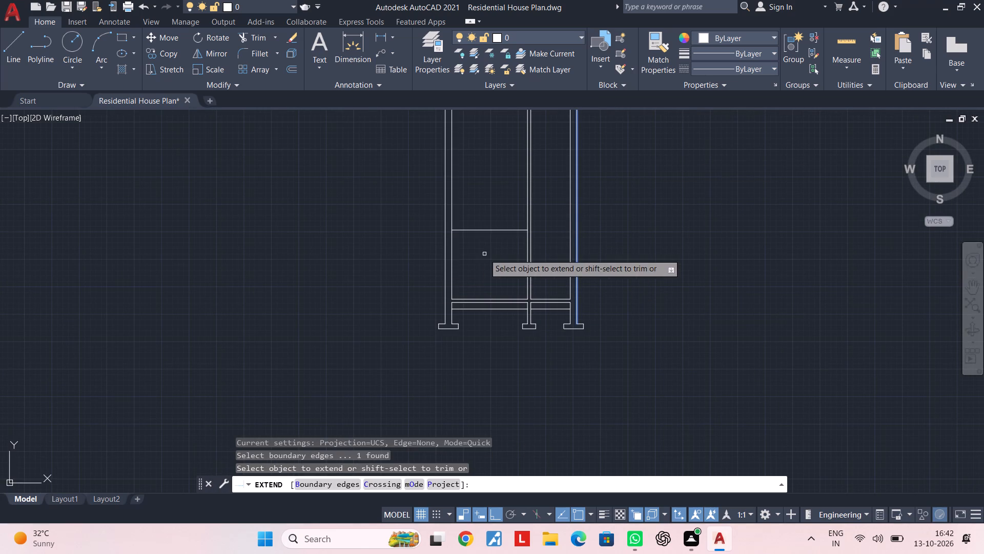
{"action": "left_click", "coordinate": [484, 254]}
{"action": "left_click", "coordinate": [499, 190]}
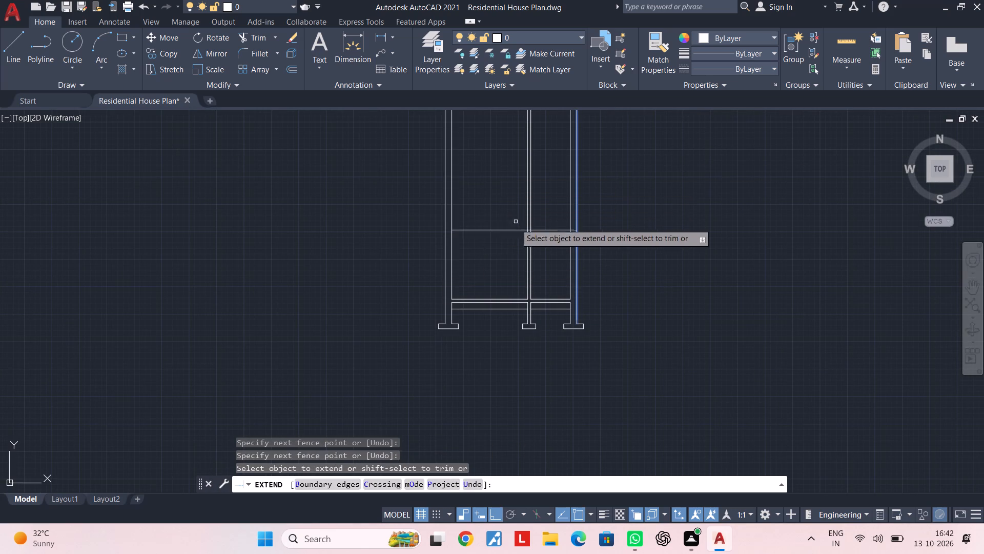
{"action": "key", "text": "Escape"}
{"action": "key", "text": "Escape"}
{"action": "key", "text": "Escape"}
{"action": "middle_click_drag", "start_coordinate": [541, 243], "coordinate": [525, 245]}
{"action": "key", "text": "Escape"}
{"action": "key", "text": "Escape"}
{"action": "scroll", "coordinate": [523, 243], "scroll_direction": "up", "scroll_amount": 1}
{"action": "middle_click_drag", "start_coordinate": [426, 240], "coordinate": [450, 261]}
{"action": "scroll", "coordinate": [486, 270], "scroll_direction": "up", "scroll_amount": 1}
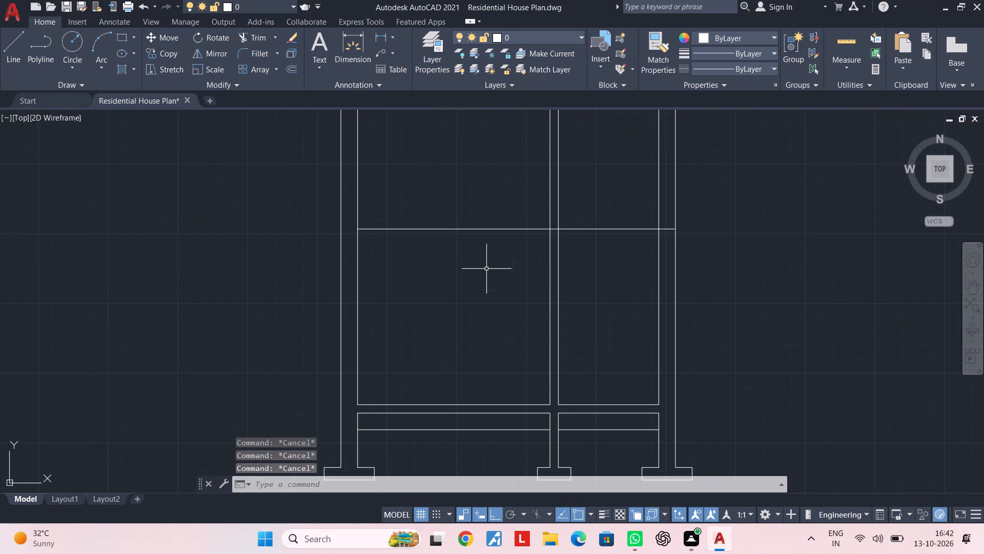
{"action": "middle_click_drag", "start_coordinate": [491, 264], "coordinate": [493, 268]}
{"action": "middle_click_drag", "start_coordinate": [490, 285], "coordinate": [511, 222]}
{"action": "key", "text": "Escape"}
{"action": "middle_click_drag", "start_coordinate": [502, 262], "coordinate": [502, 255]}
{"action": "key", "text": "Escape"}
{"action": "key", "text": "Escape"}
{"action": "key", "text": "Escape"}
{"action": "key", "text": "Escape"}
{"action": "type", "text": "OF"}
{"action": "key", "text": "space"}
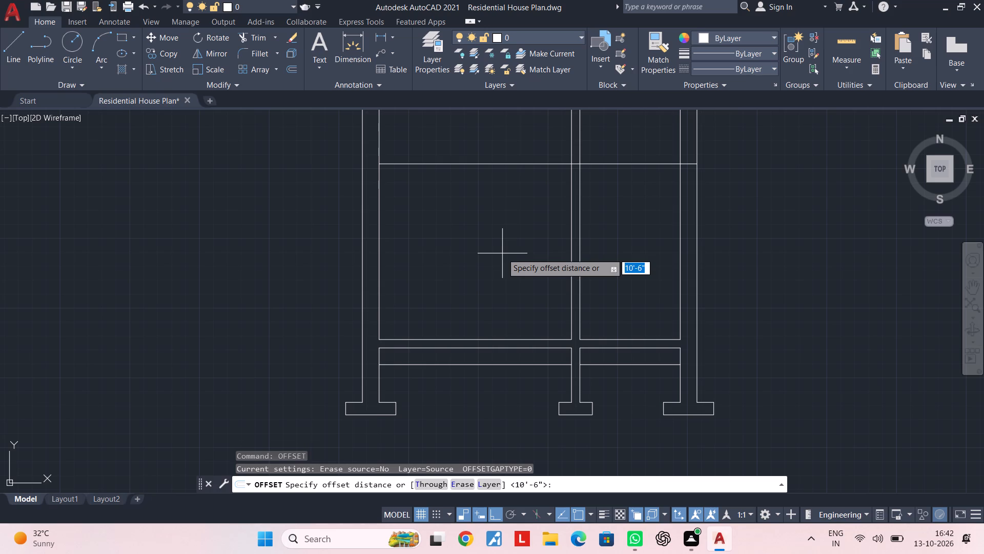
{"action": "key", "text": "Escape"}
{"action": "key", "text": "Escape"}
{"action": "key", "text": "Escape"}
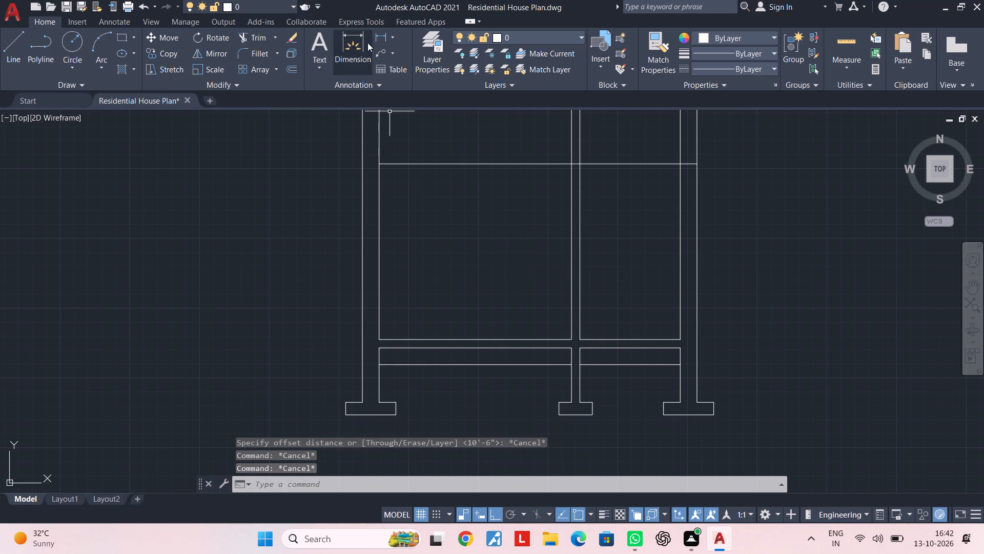
Measure the vertical distance in the wider bay between the floor line and the level line above it.
{"action": "key", "text": "Escape"}
{"action": "left_click", "coordinate": [375, 33]}
{"action": "left_click", "coordinate": [465, 164]}
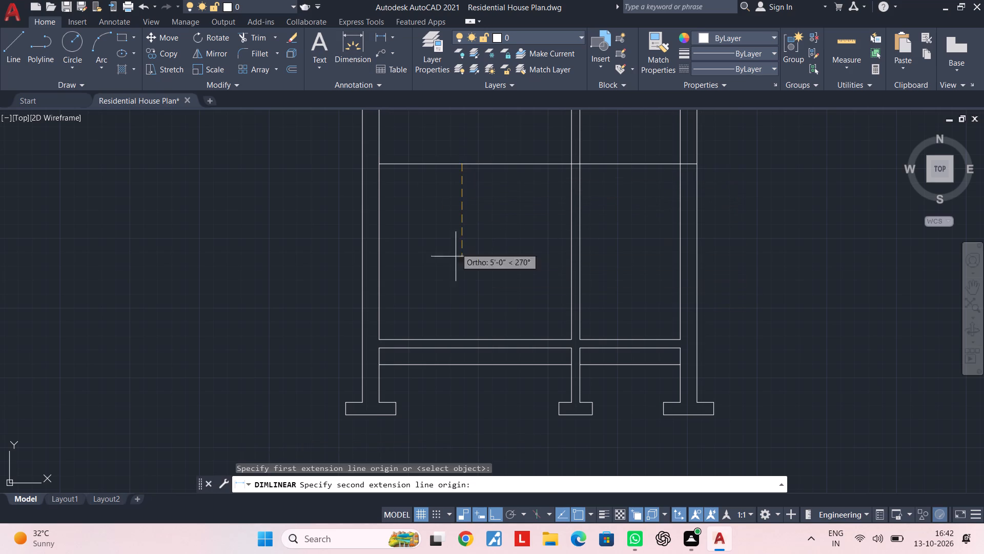
{"action": "left_click", "coordinate": [462, 337]}
{"action": "scroll", "coordinate": [465, 259], "scroll_direction": "up", "scroll_amount": 3}
{"action": "scroll", "coordinate": [465, 259], "scroll_direction": "down", "scroll_amount": 3}
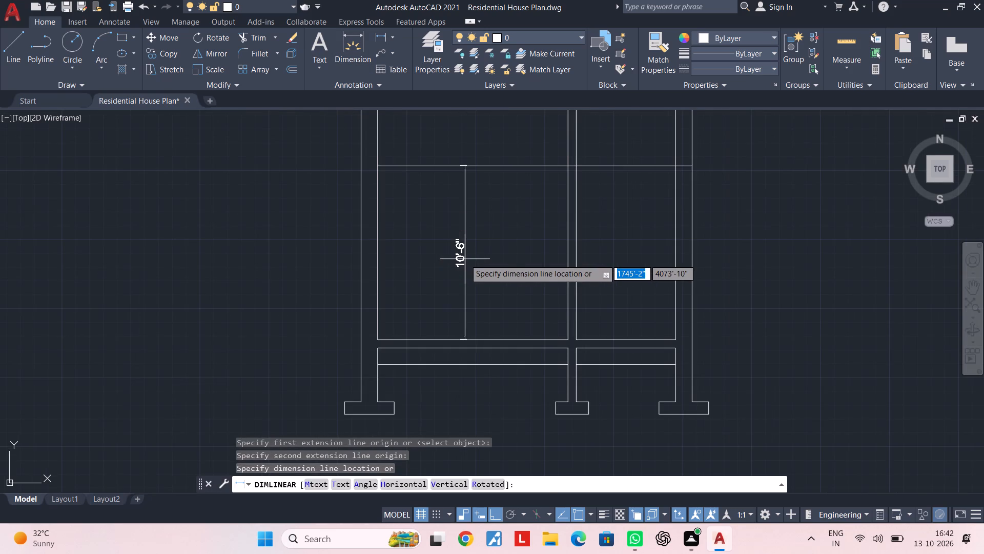
{"action": "middle_click_drag", "start_coordinate": [465, 259], "coordinate": [469, 271]}
{"action": "scroll", "coordinate": [469, 271], "scroll_direction": "up", "scroll_amount": 1}
{"action": "key", "text": "Escape"}
{"action": "key", "text": "Escape"}
{"action": "scroll", "coordinate": [463, 259], "scroll_direction": "down", "scroll_amount": 1}
{"action": "middle_click_drag", "start_coordinate": [463, 260], "coordinate": [454, 308]}
{"action": "key", "text": "Escape"}
{"action": "key", "text": "Escape"}
{"action": "middle_click_drag", "start_coordinate": [454, 296], "coordinate": [454, 281]}
{"action": "key", "text": "Escape"}
{"action": "key", "text": "Escape"}
{"action": "middle_click_drag", "start_coordinate": [446, 283], "coordinate": [448, 269]}
{"action": "key", "text": "Escape"}
{"action": "key", "text": "Escape"}
{"action": "key", "text": "Escape"}
{"action": "key", "text": "Escape"}
{"action": "key", "text": "Escape"}
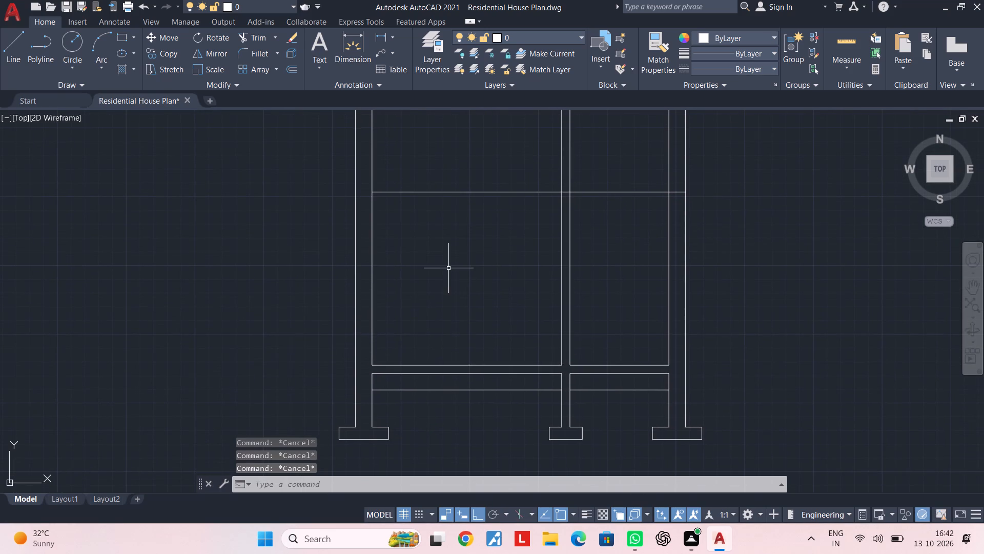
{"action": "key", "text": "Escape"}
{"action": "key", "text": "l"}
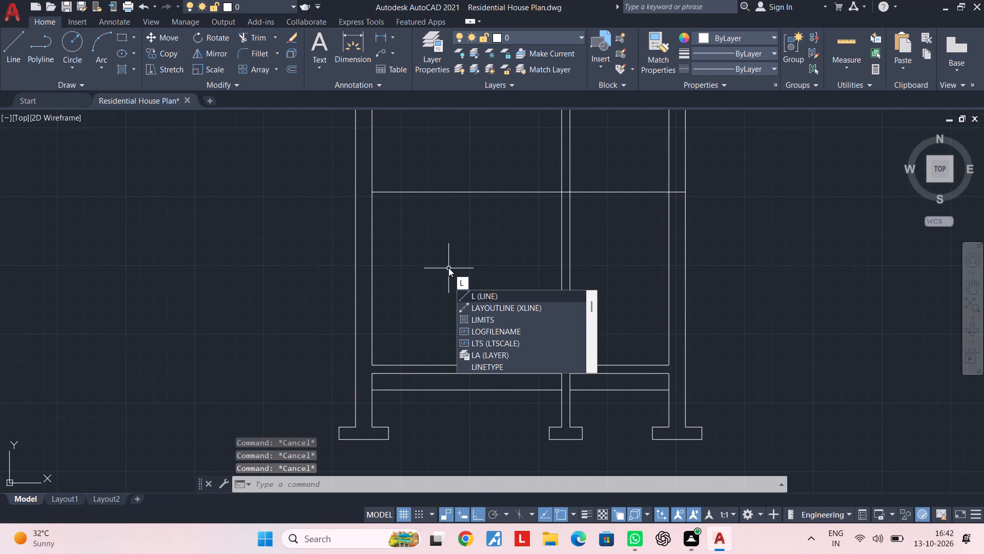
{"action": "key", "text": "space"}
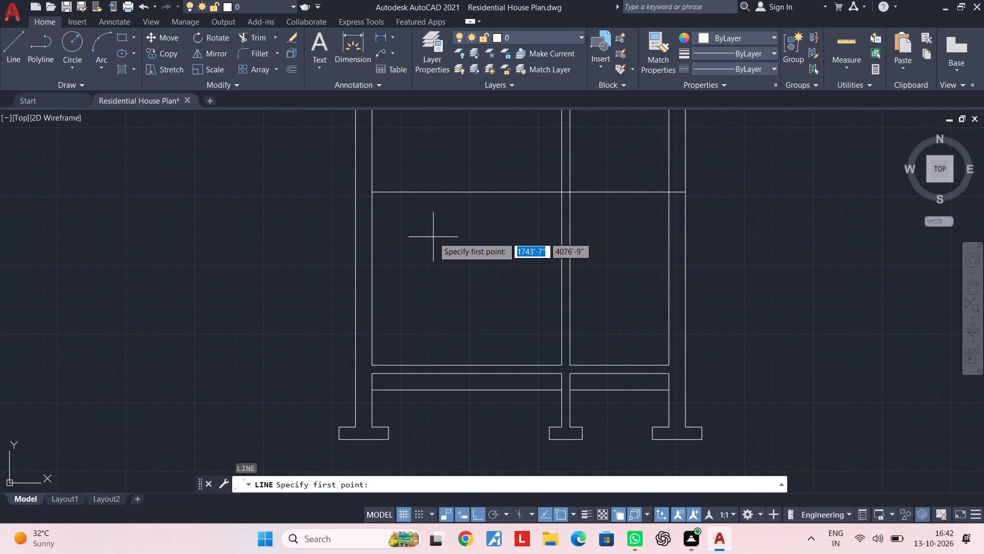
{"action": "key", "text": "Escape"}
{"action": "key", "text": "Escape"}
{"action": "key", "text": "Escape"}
In the ground floor plan, measure the wall containing V3 between its two columns, above the bathroom.
{"action": "scroll", "coordinate": [433, 238], "scroll_direction": "down", "scroll_amount": 3}
{"action": "middle_click_drag", "start_coordinate": [439, 233], "coordinate": [424, 403]}
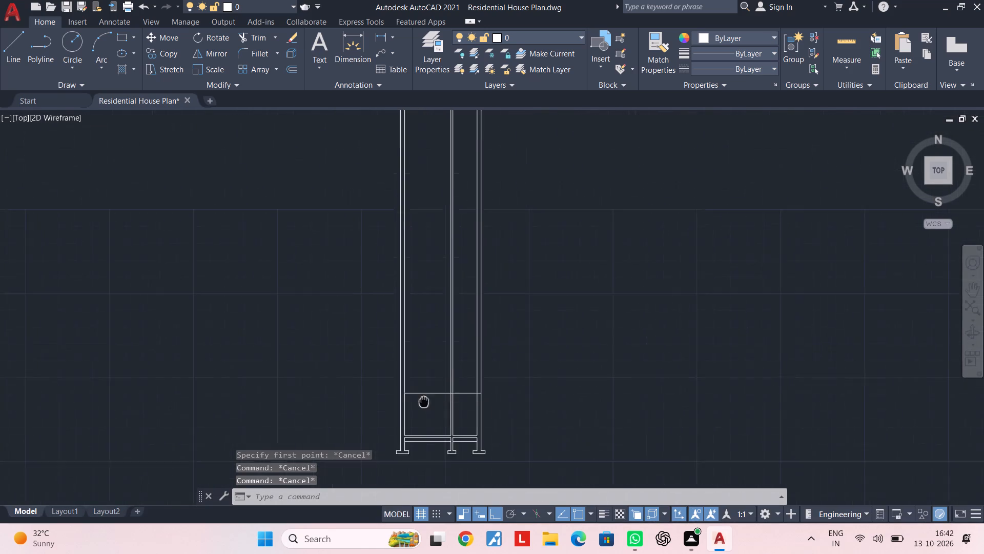
{"action": "middle_click_drag", "start_coordinate": [424, 403], "coordinate": [424, 404]}
{"action": "scroll", "coordinate": [447, 259], "scroll_direction": "down", "scroll_amount": 2}
{"action": "middle_click_drag", "start_coordinate": [447, 259], "coordinate": [442, 370]}
{"action": "scroll", "coordinate": [442, 196], "scroll_direction": "down", "scroll_amount": 1}
{"action": "middle_click_drag", "start_coordinate": [442, 197], "coordinate": [441, 328]}
{"action": "scroll", "coordinate": [438, 180], "scroll_direction": "up", "scroll_amount": 3}
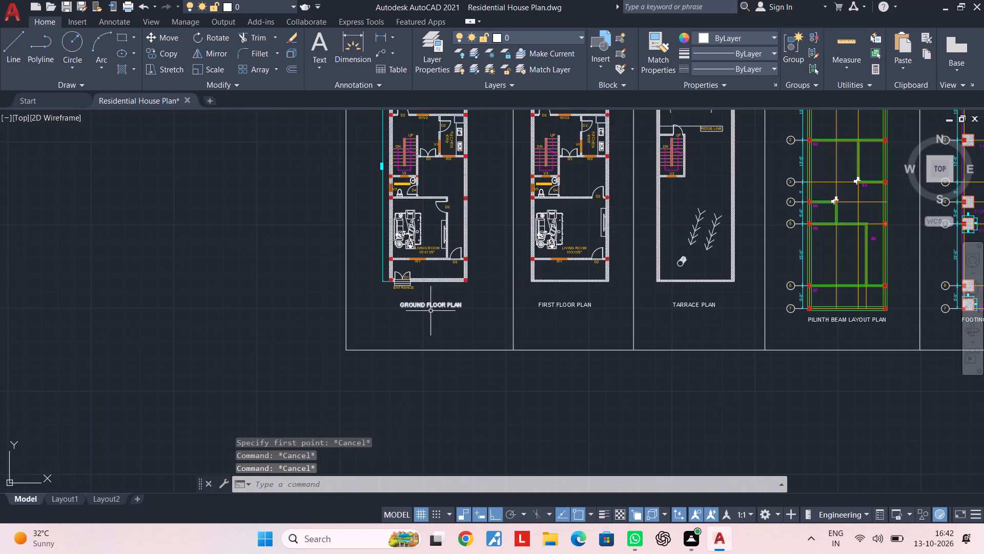
{"action": "scroll", "coordinate": [411, 248], "scroll_direction": "up", "scroll_amount": 3}
{"action": "scroll", "coordinate": [414, 244], "scroll_direction": "down", "scroll_amount": 2}
{"action": "middle_click_drag", "start_coordinate": [416, 246], "coordinate": [396, 384]}
{"action": "scroll", "coordinate": [402, 278], "scroll_direction": "up", "scroll_amount": 2}
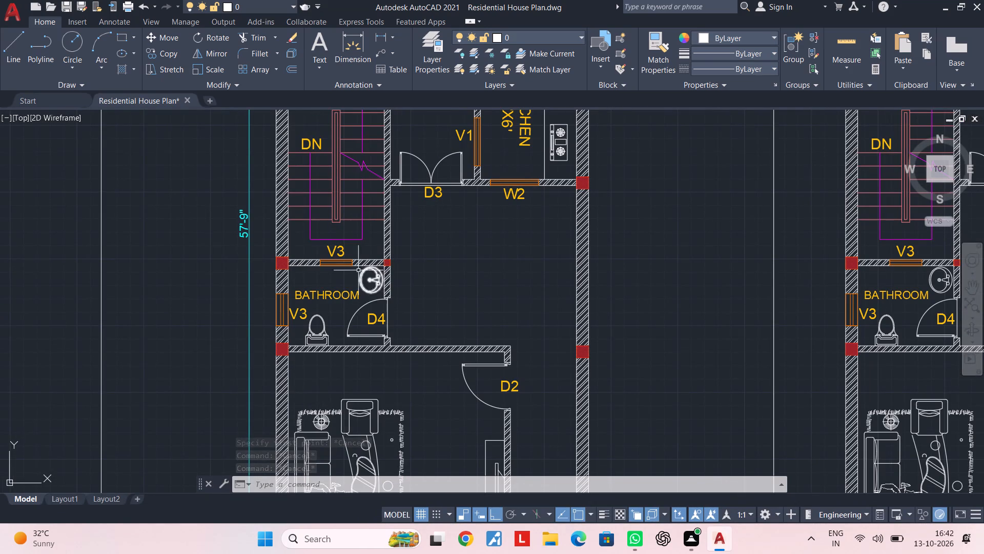
{"action": "middle_click_drag", "start_coordinate": [339, 261], "coordinate": [379, 279]}
{"action": "left_click", "coordinate": [382, 36]}
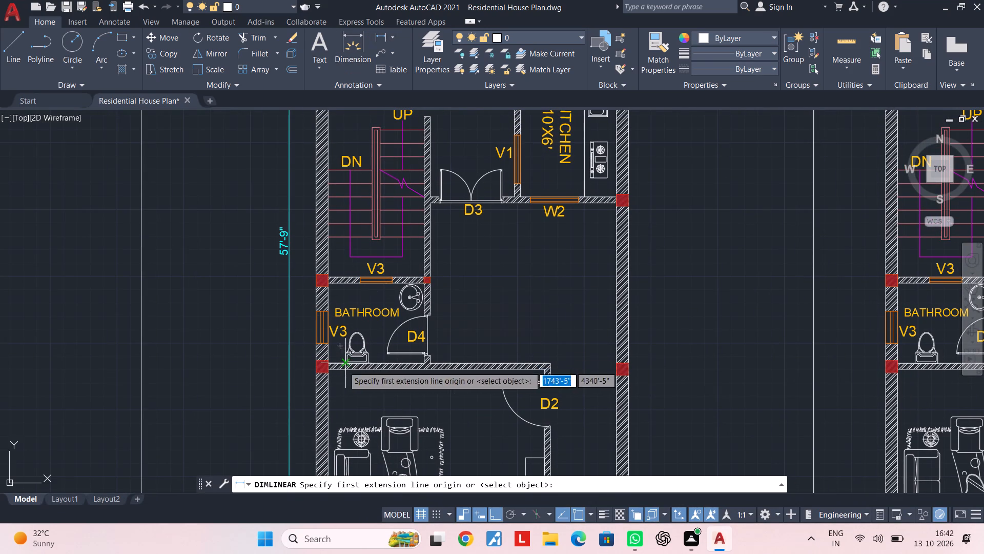
{"action": "scroll", "coordinate": [335, 276], "scroll_direction": "up", "scroll_amount": 4}
{"action": "left_click", "coordinate": [274, 279]}
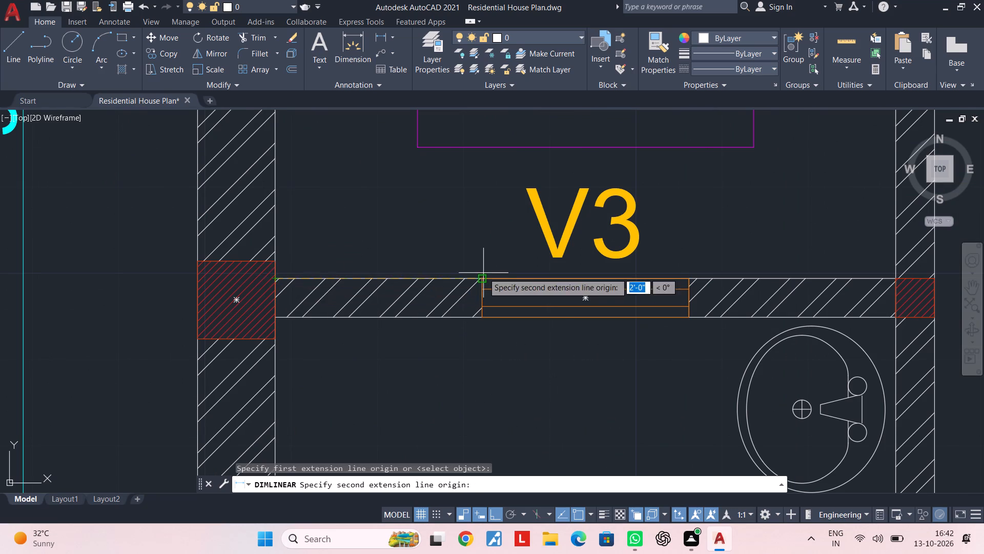
{"action": "middle_click_drag", "start_coordinate": [483, 273], "coordinate": [311, 273]}
{"action": "left_click", "coordinate": [729, 280]}
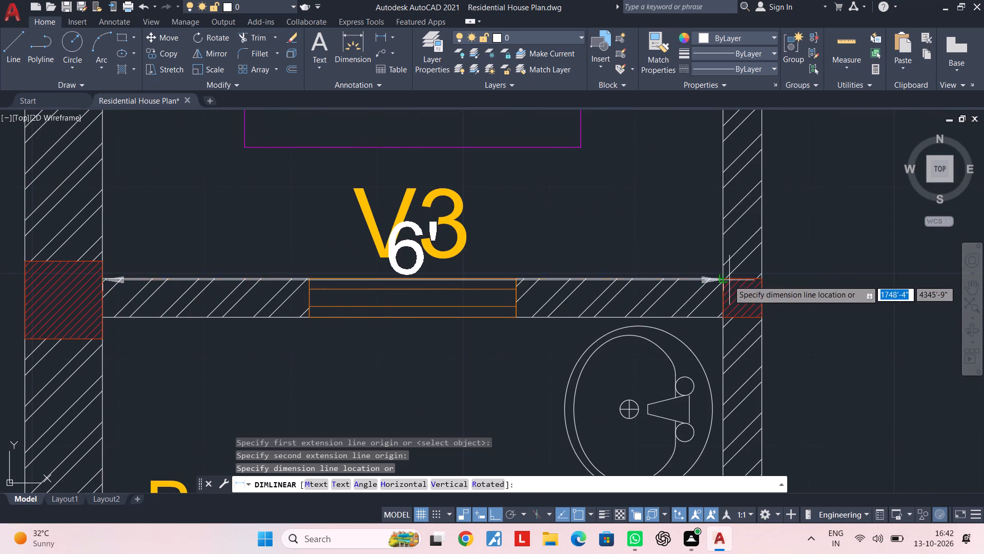
{"action": "key", "text": "Escape"}
In the section below the sheets, offset the first column's inner face 6' into the wider bay.
{"action": "scroll", "coordinate": [658, 256], "scroll_direction": "down", "scroll_amount": 11}
{"action": "middle_click_drag", "start_coordinate": [680, 296], "coordinate": [581, 205]}
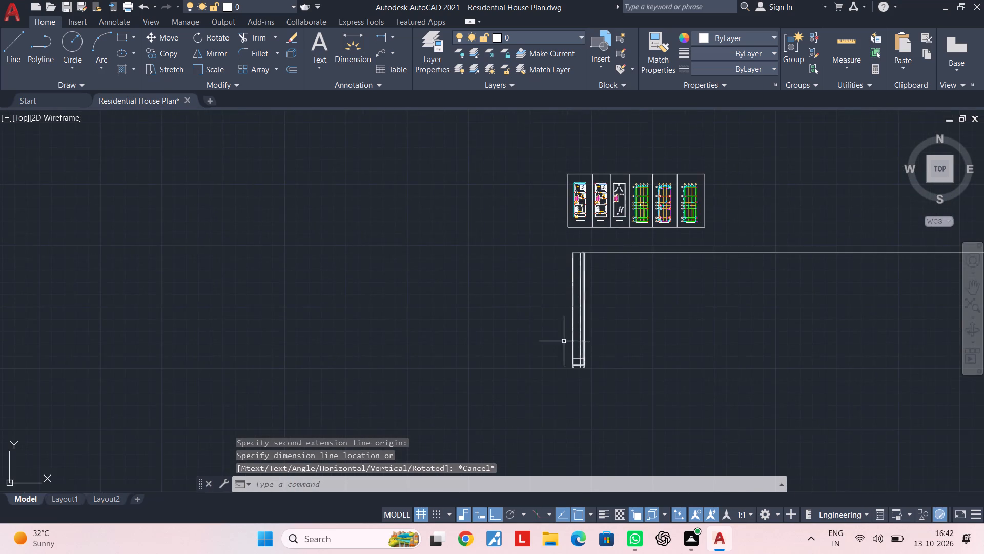
{"action": "scroll", "coordinate": [560, 340], "scroll_direction": "up", "scroll_amount": 7}
{"action": "middle_click_drag", "start_coordinate": [568, 351], "coordinate": [510, 287]}
{"action": "scroll", "coordinate": [452, 325], "scroll_direction": "down", "scroll_amount": 2}
{"action": "middle_click_drag", "start_coordinate": [474, 326], "coordinate": [425, 256]}
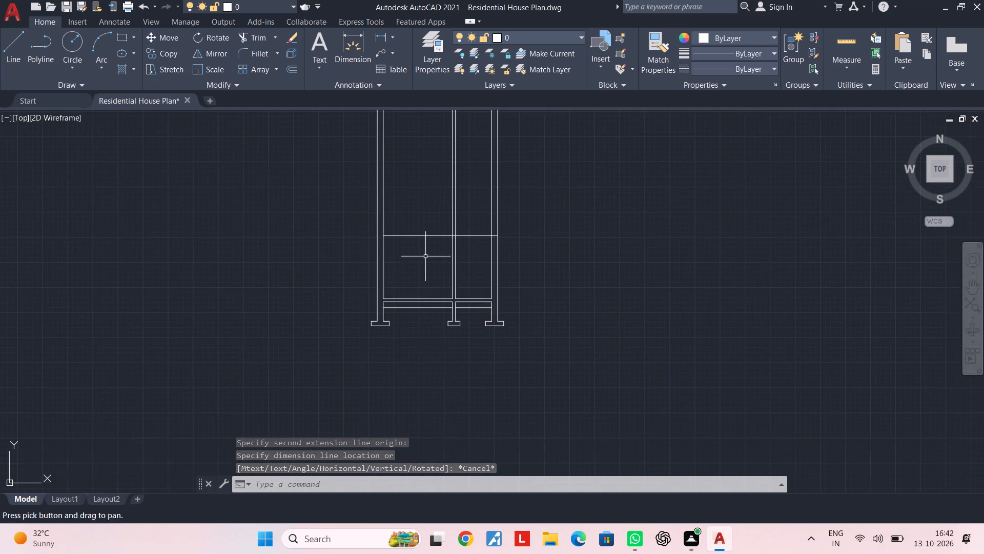
{"action": "scroll", "coordinate": [396, 269], "scroll_direction": "up", "scroll_amount": 1}
{"action": "middle_click_drag", "start_coordinate": [405, 273], "coordinate": [413, 302]}
{"action": "scroll", "coordinate": [413, 302], "scroll_direction": "up", "scroll_amount": 1}
{"action": "key", "text": "Escape"}
{"action": "key", "text": "Escape"}
{"action": "type", "text": "OF 3"}
{"action": "key", "text": "Escape"}
{"action": "key", "text": "Escape"}
{"action": "type", "text": "OF 6'"}
{"action": "key", "text": "Return"}
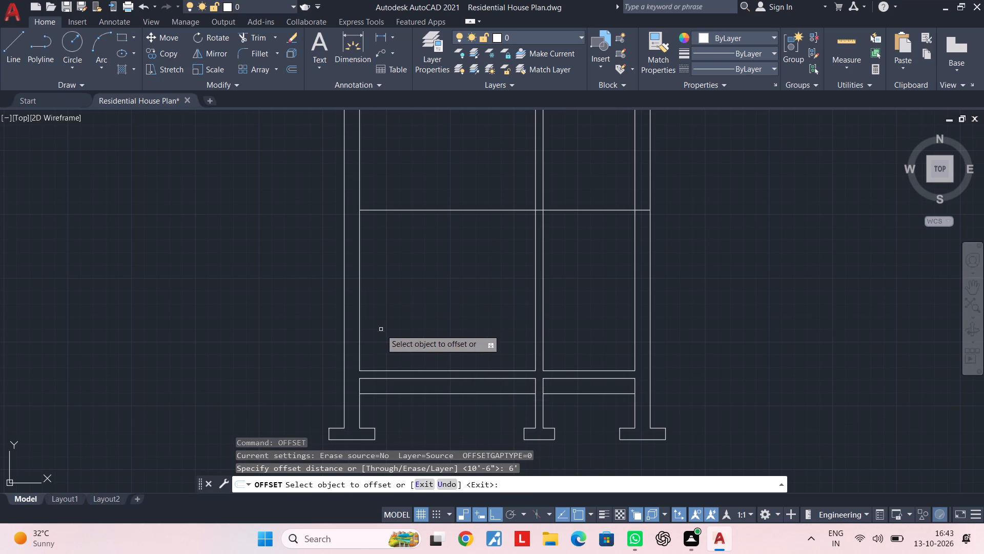
{"action": "left_click", "coordinate": [360, 323]}
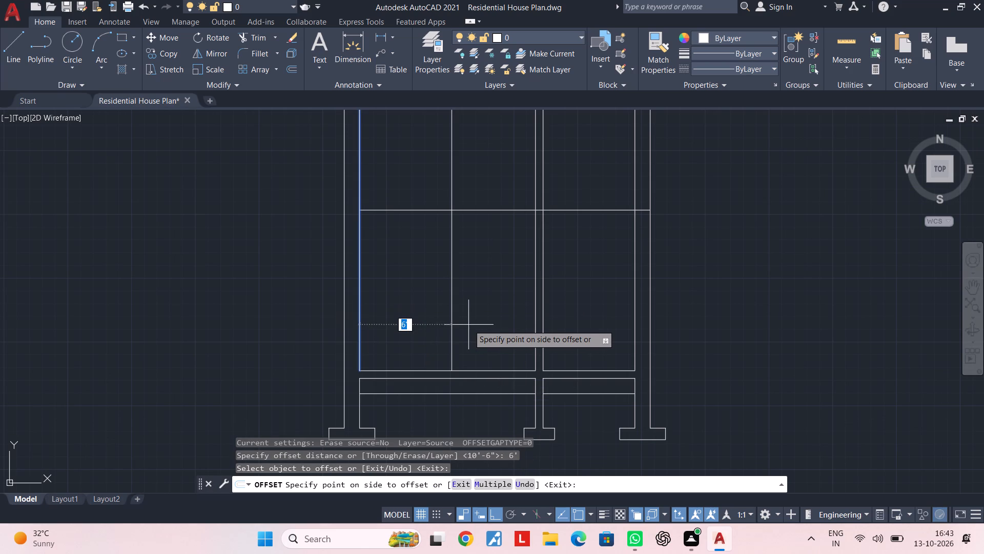
{"action": "left_click", "coordinate": [468, 325]}
{"action": "key", "text": "Escape"}
{"action": "key", "text": "Escape"}
{"action": "key", "text": "Escape"}
{"action": "key", "text": "Escape"}
{"action": "key", "text": "Escape"}
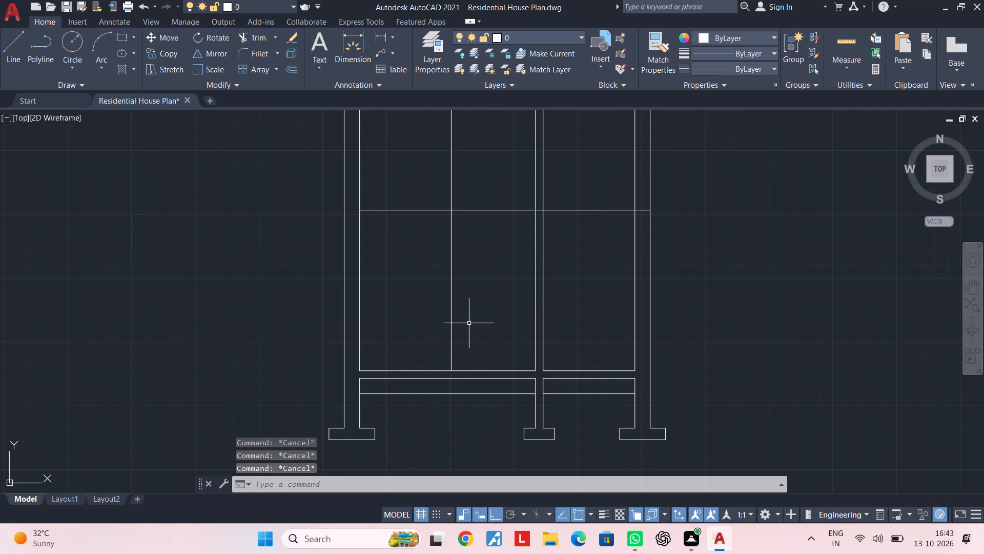
{"action": "key", "text": "Escape"}
{"action": "key", "text": "Escape"}
{"action": "key", "text": "Escape"}
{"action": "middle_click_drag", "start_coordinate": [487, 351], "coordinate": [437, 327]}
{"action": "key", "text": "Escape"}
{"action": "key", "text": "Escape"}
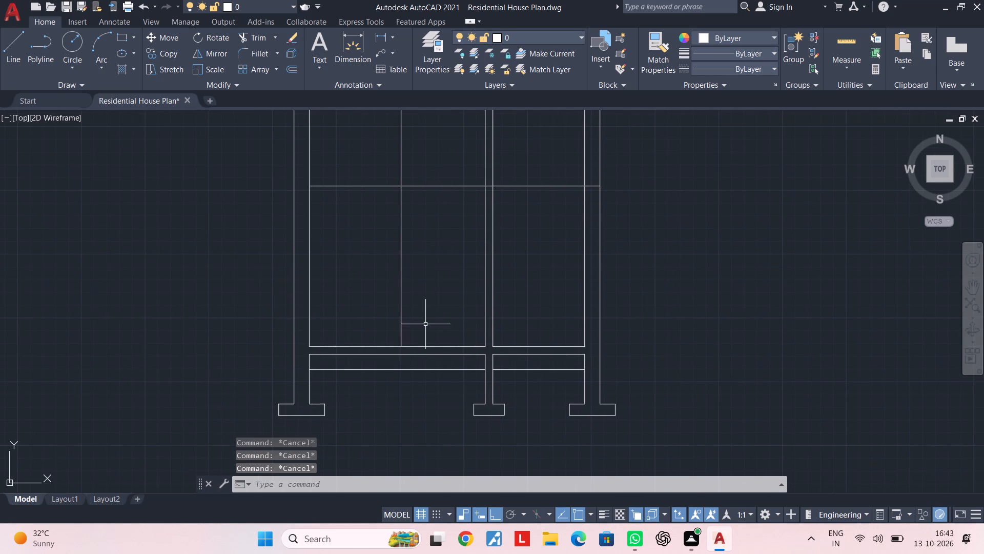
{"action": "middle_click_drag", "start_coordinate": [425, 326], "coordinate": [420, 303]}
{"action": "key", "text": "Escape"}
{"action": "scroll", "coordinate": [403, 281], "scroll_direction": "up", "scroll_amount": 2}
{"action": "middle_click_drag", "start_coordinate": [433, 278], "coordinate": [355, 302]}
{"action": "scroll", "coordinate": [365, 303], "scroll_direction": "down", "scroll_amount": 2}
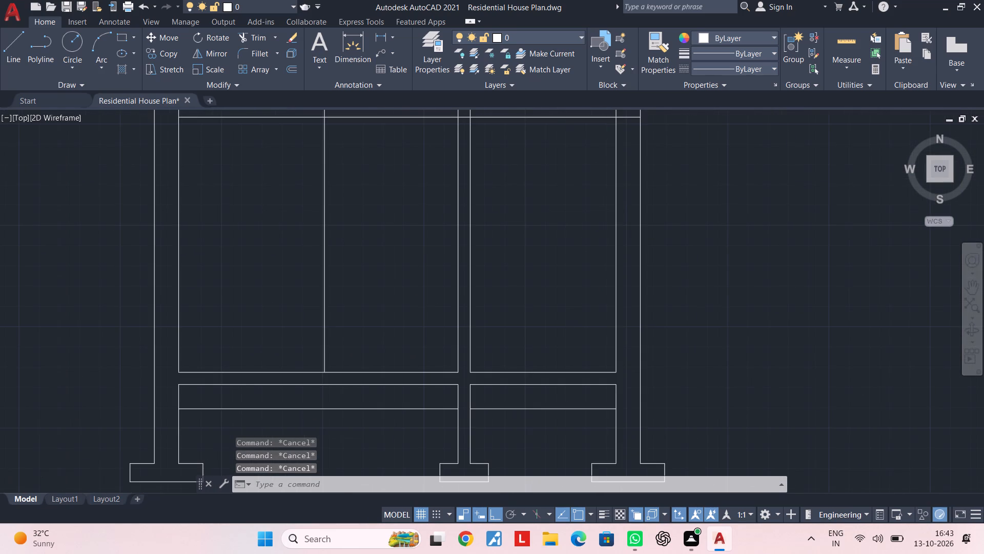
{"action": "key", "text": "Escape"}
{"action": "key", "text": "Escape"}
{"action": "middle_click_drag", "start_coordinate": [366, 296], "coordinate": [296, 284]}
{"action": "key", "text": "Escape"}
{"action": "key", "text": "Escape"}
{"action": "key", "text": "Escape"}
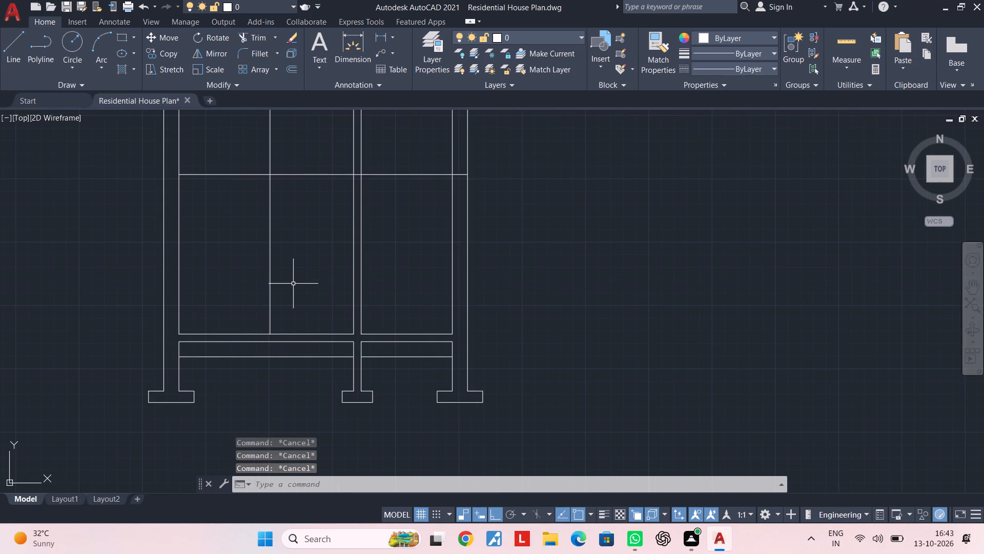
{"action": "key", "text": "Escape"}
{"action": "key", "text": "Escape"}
In the ground floor plan, measure the short wall piece between the stair wall and door D3.
{"action": "scroll", "coordinate": [305, 293], "scroll_direction": "down", "scroll_amount": 5}
{"action": "scroll", "coordinate": [324, 180], "scroll_direction": "down", "scroll_amount": 1}
{"action": "middle_click_drag", "start_coordinate": [324, 180], "coordinate": [334, 259]}
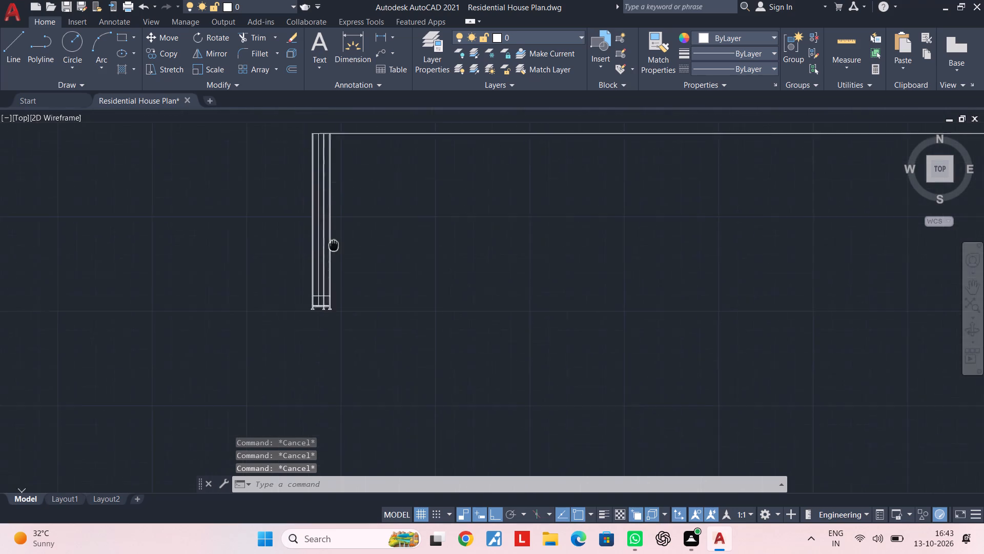
{"action": "middle_click_drag", "start_coordinate": [334, 259], "coordinate": [339, 361]}
{"action": "scroll", "coordinate": [329, 196], "scroll_direction": "up", "scroll_amount": 5}
{"action": "middle_click_drag", "start_coordinate": [326, 184], "coordinate": [342, 256]}
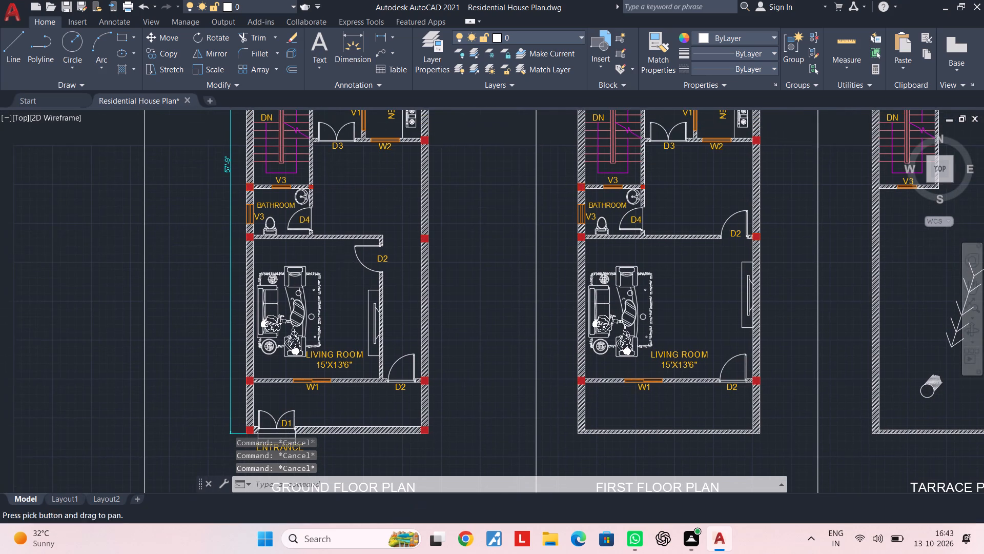
{"action": "middle_click_drag", "start_coordinate": [330, 244], "coordinate": [341, 326]}
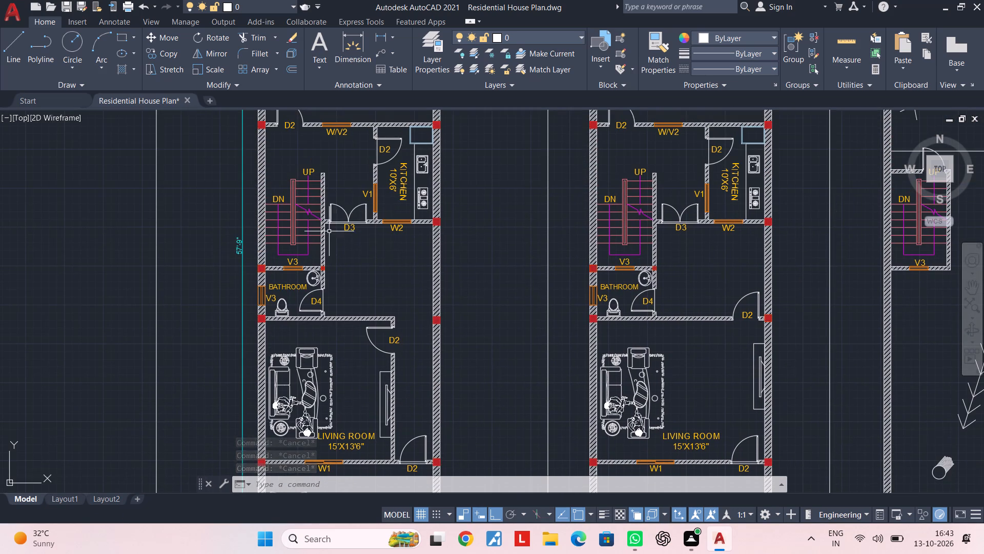
{"action": "scroll", "coordinate": [329, 231], "scroll_direction": "up", "scroll_amount": 3}
{"action": "middle_click_drag", "start_coordinate": [329, 243], "coordinate": [329, 279]}
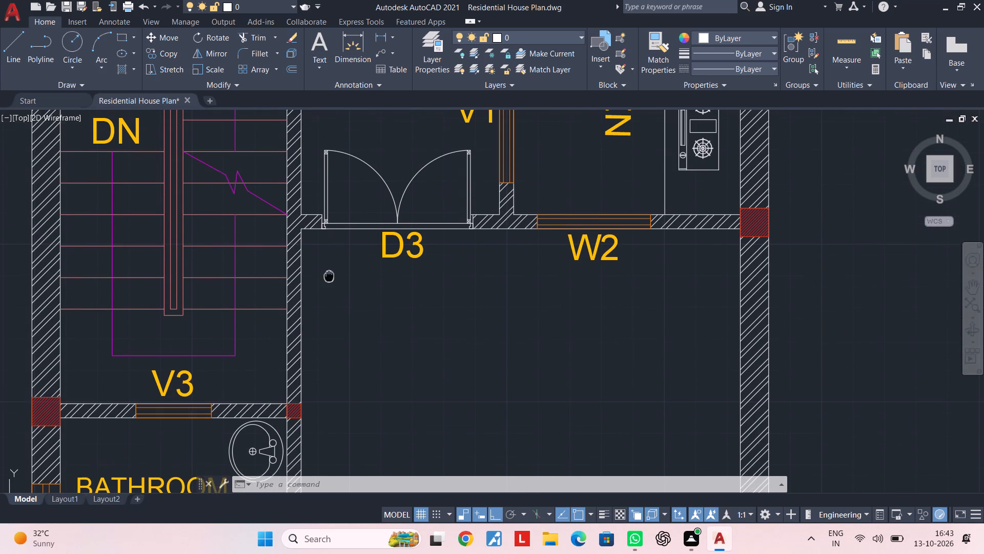
{"action": "middle_click_drag", "start_coordinate": [329, 279], "coordinate": [329, 280]}
{"action": "left_click", "coordinate": [378, 33]}
{"action": "scroll", "coordinate": [300, 237], "scroll_direction": "up", "scroll_amount": 3}
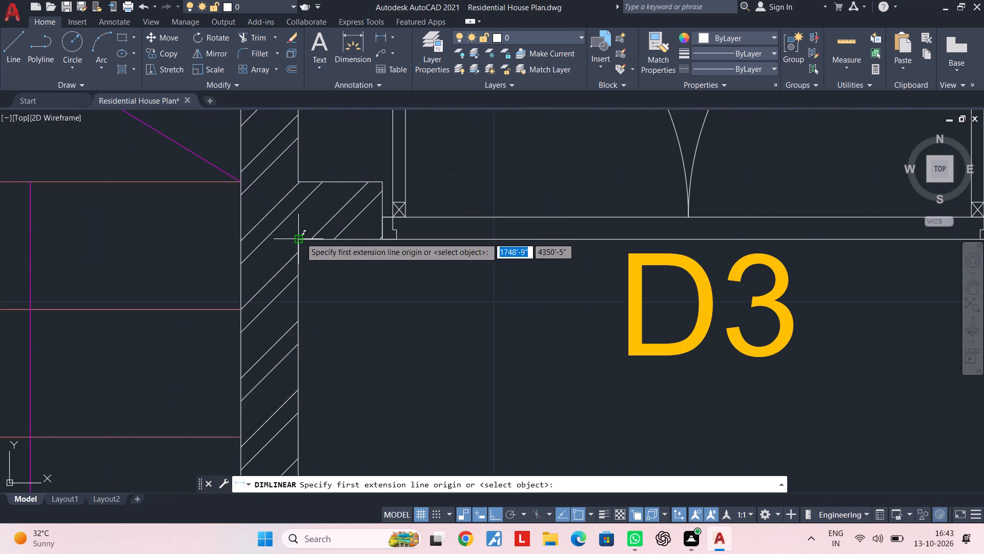
{"action": "left_click", "coordinate": [300, 238]}
{"action": "left_click", "coordinate": [379, 238]}
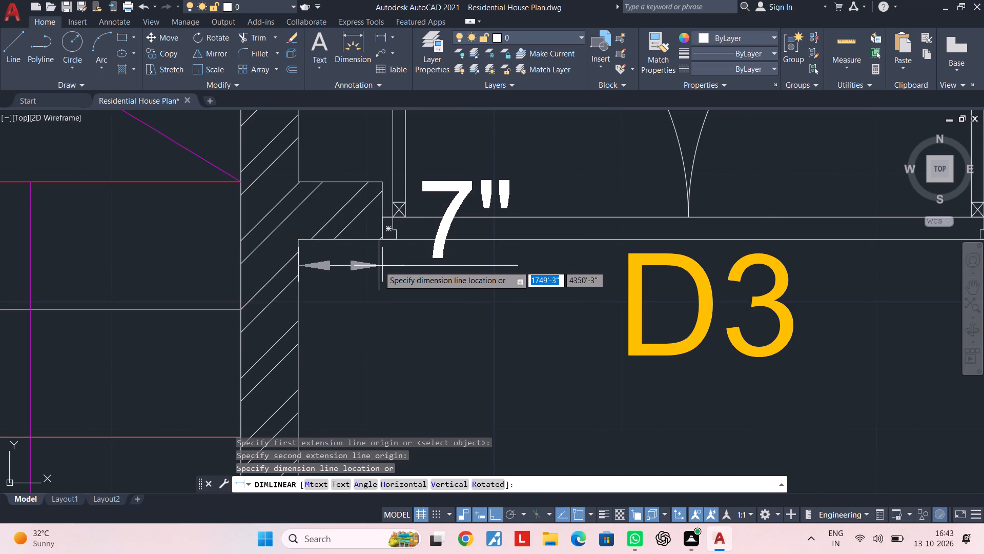
{"action": "key", "text": "Escape"}
{"action": "key", "text": "Escape"}
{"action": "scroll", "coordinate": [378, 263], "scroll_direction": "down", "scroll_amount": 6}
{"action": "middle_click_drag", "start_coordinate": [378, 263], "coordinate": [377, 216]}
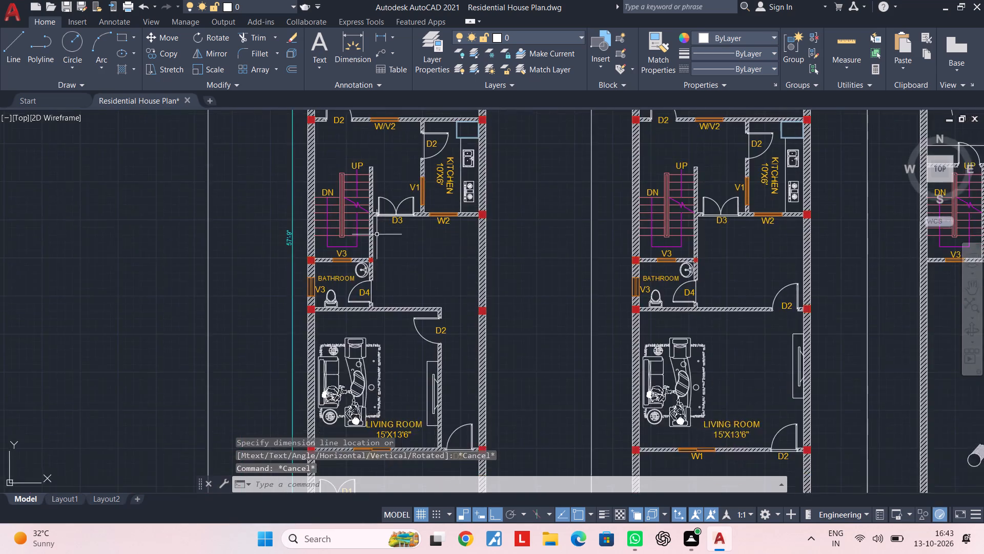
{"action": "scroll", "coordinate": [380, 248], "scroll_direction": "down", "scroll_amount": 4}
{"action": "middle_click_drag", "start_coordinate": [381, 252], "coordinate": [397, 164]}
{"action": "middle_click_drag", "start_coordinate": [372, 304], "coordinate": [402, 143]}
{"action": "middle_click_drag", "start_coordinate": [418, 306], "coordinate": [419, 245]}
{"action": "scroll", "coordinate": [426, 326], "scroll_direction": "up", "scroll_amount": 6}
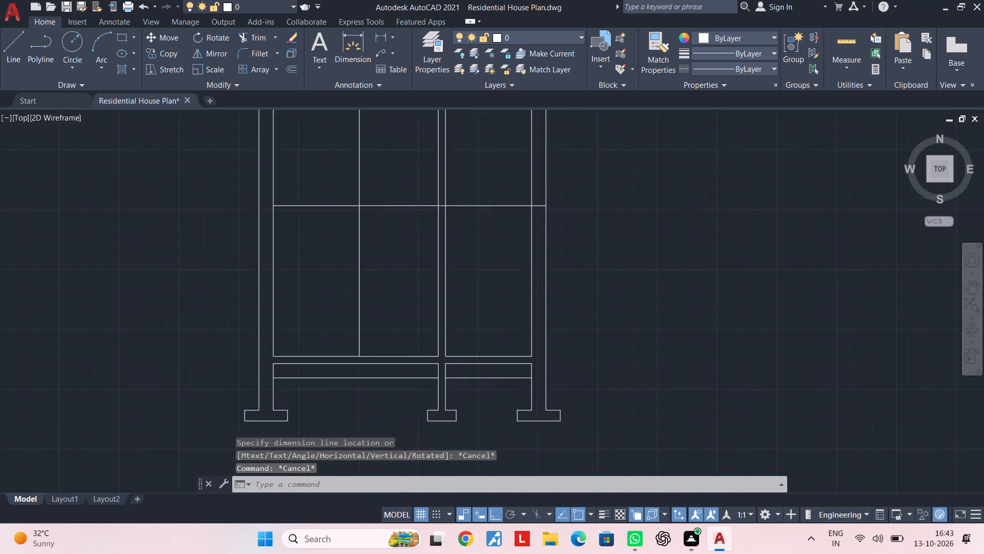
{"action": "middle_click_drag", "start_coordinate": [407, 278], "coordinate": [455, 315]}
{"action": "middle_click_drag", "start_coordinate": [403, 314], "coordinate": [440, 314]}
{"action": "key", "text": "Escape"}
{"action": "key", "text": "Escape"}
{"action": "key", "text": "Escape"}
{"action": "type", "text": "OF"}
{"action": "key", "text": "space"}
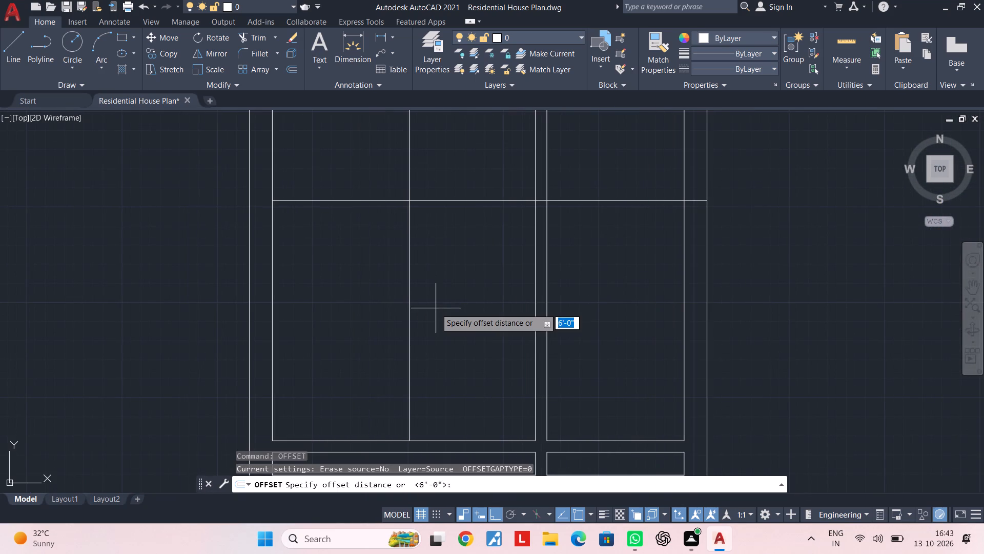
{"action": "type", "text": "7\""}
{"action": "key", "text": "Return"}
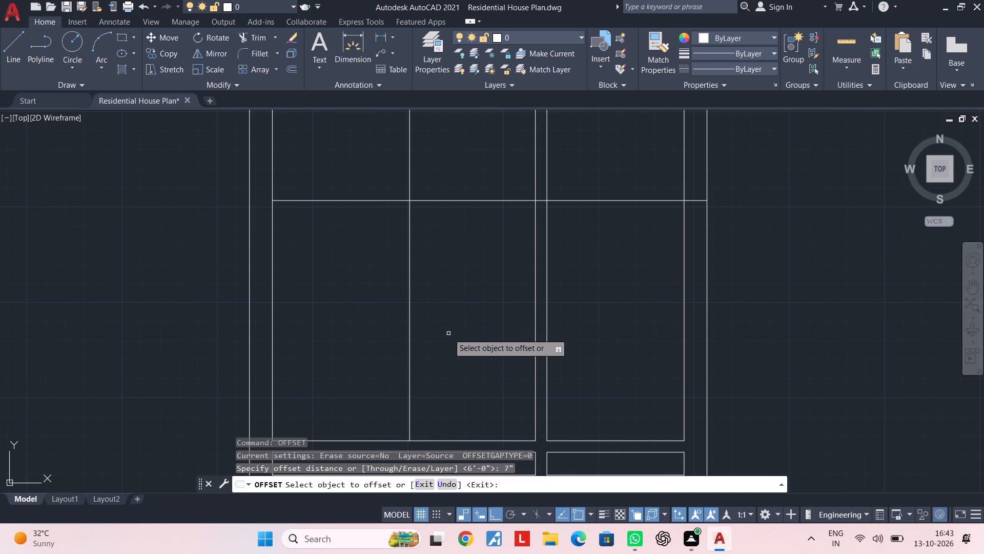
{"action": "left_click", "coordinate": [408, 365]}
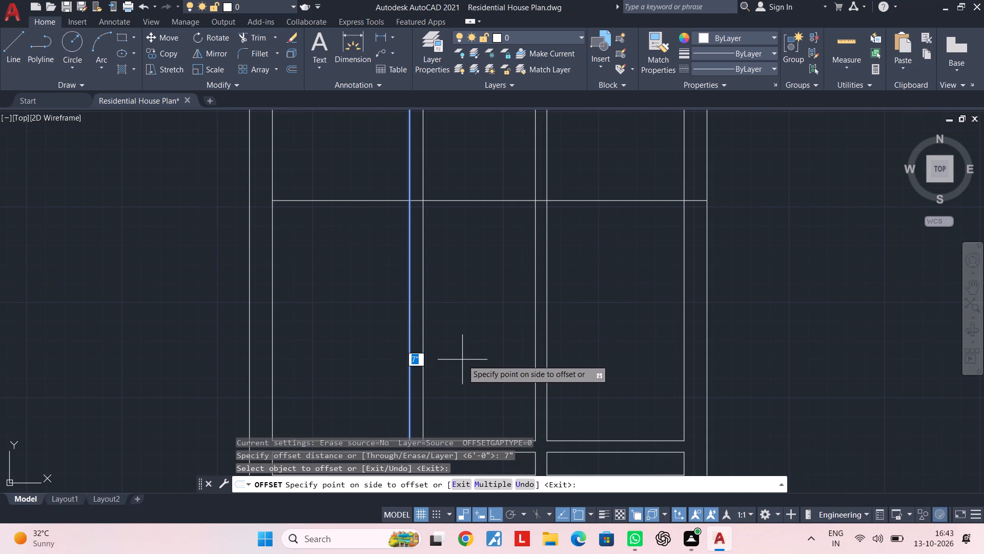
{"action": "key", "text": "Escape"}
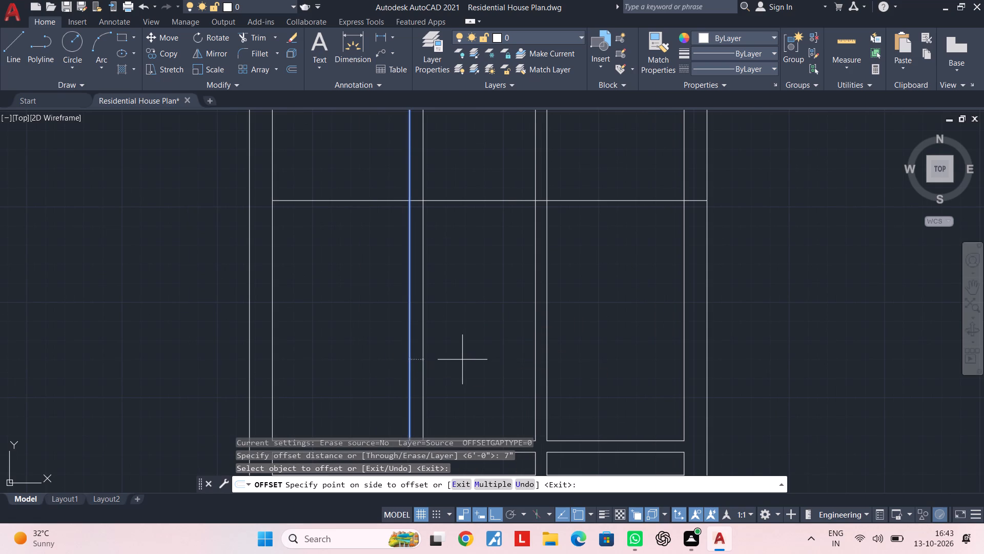
In the ground floor plan, measure the short wall piece between door D3 and the wall containing V1.
{"action": "scroll", "coordinate": [463, 360], "scroll_direction": "down", "scroll_amount": 5}
{"action": "middle_click_drag", "start_coordinate": [482, 280], "coordinate": [477, 445]}
{"action": "scroll", "coordinate": [472, 193], "scroll_direction": "down", "scroll_amount": 1}
{"action": "middle_click_drag", "start_coordinate": [473, 220], "coordinate": [469, 398]}
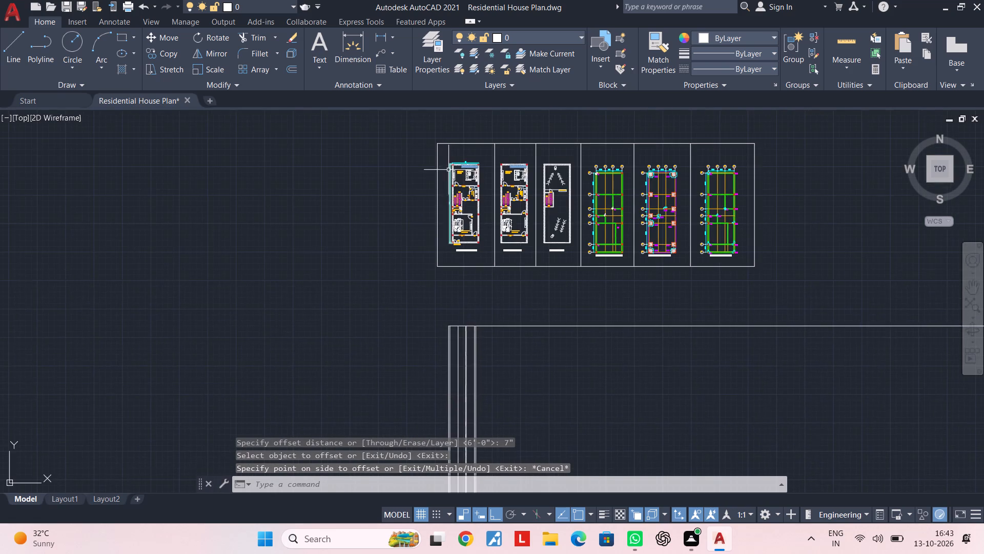
{"action": "scroll", "coordinate": [463, 232], "scroll_direction": "up", "scroll_amount": 4}
{"action": "middle_click_drag", "start_coordinate": [474, 130], "coordinate": [466, 332]}
{"action": "scroll", "coordinate": [462, 263], "scroll_direction": "up", "scroll_amount": 3}
{"action": "middle_click_drag", "start_coordinate": [459, 231], "coordinate": [460, 307]}
{"action": "key", "text": "Escape"}
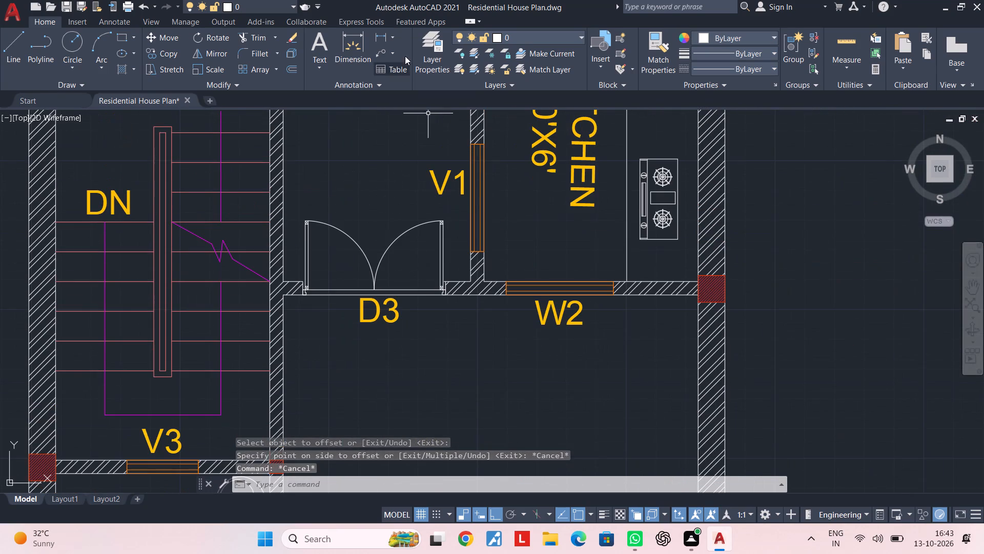
{"action": "key", "text": "Escape"}
{"action": "left_click", "coordinate": [381, 31]}
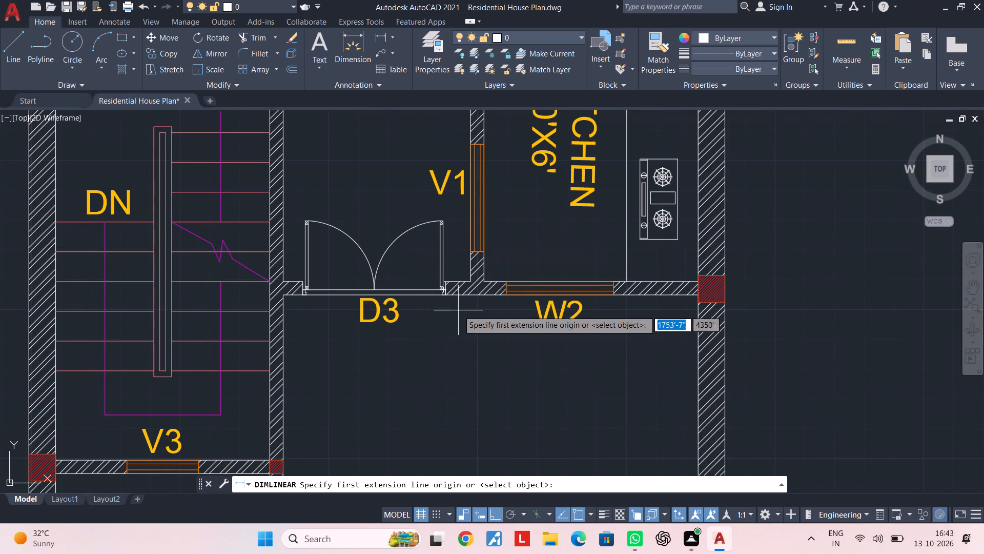
{"action": "scroll", "coordinate": [455, 285], "scroll_direction": "up", "scroll_amount": 2}
{"action": "left_click", "coordinate": [489, 278]}
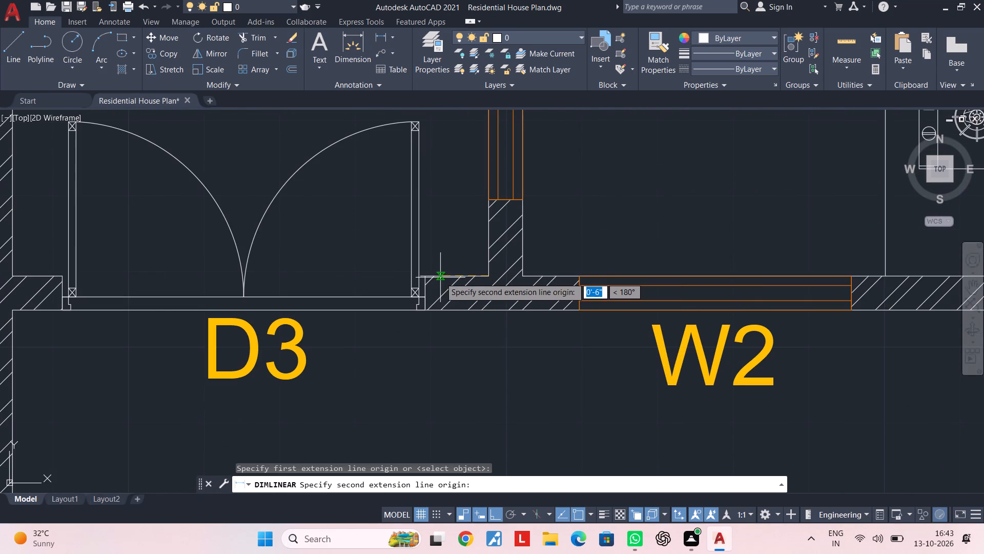
{"action": "left_click", "coordinate": [426, 277]}
{"action": "key", "text": "Escape"}
In the section, offset the middle column's face and the wall line in the wider bay 8" each towards one another.
{"action": "scroll", "coordinate": [430, 279], "scroll_direction": "down", "scroll_amount": 5}
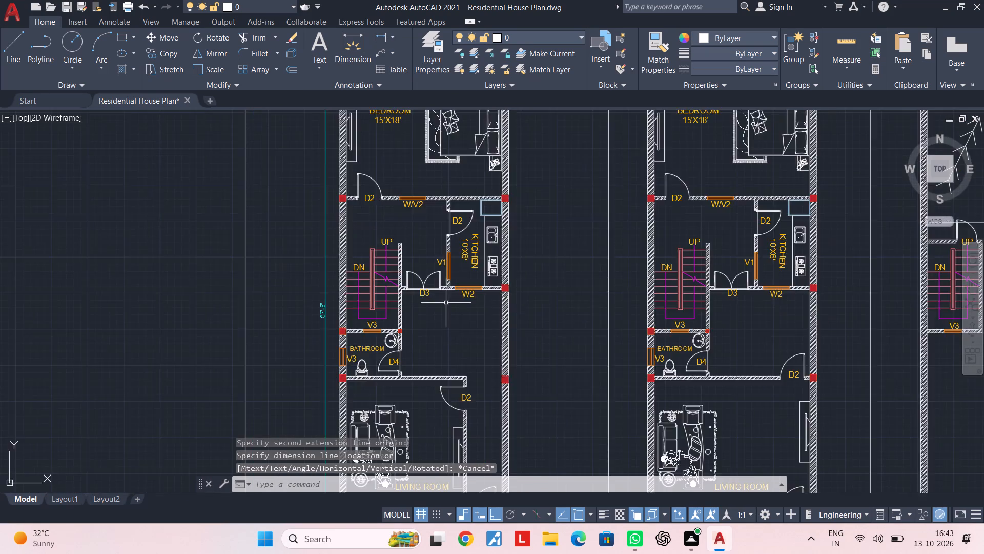
{"action": "scroll", "coordinate": [447, 309], "scroll_direction": "down", "scroll_amount": 3}
{"action": "middle_click_drag", "start_coordinate": [447, 309], "coordinate": [447, 186]}
{"action": "middle_click_drag", "start_coordinate": [474, 312], "coordinate": [464, 216]}
{"action": "middle_click_drag", "start_coordinate": [482, 349], "coordinate": [472, 200]}
{"action": "middle_click_drag", "start_coordinate": [450, 339], "coordinate": [445, 194]}
{"action": "middle_click_drag", "start_coordinate": [418, 329], "coordinate": [421, 273]}
{"action": "scroll", "coordinate": [420, 293], "scroll_direction": "up", "scroll_amount": 2}
{"action": "middle_click_drag", "start_coordinate": [398, 364], "coordinate": [407, 353]}
{"action": "scroll", "coordinate": [405, 354], "scroll_direction": "up", "scroll_amount": 4}
{"action": "middle_click_drag", "start_coordinate": [429, 349], "coordinate": [458, 343]}
{"action": "key", "text": "Escape"}
{"action": "key", "text": "Escape"}
{"action": "key", "text": "Escape"}
{"action": "key", "text": "Escape"}
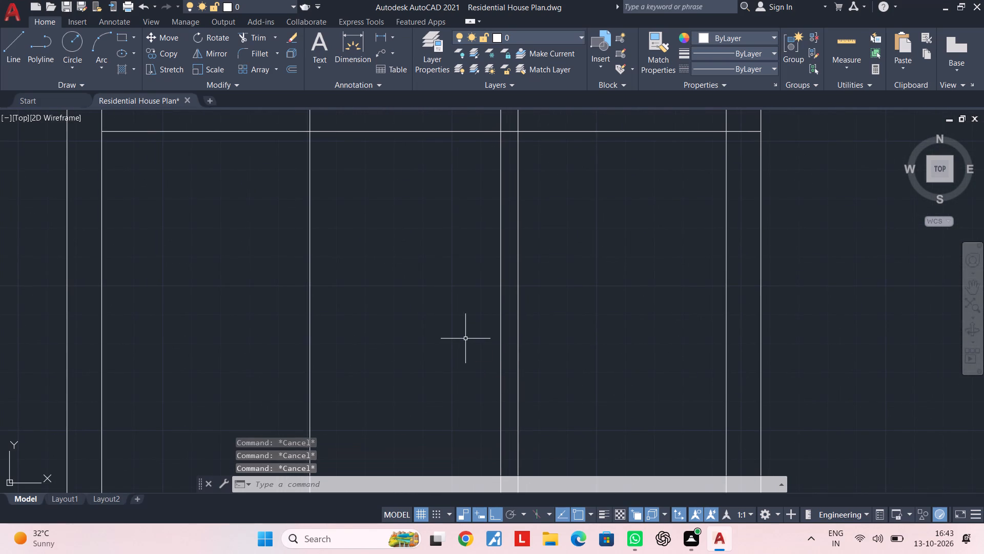
{"action": "type", "text": "OF"}
{"action": "key", "text": "space"}
{"action": "type", "text": "8\""}
{"action": "key", "text": "Return"}
{"action": "middle_click_drag", "start_coordinate": [471, 330], "coordinate": [416, 257]}
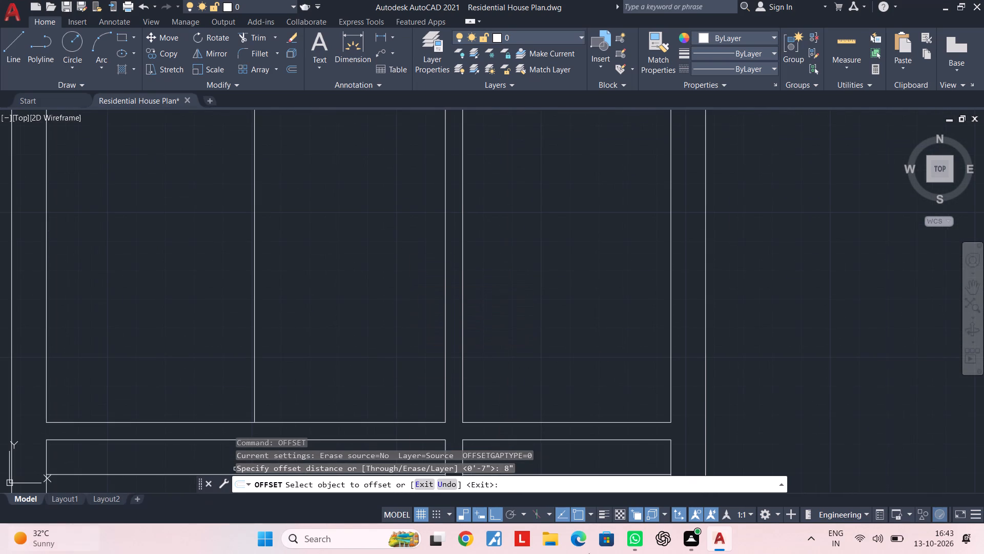
{"action": "middle_click_drag", "start_coordinate": [541, 292], "coordinate": [684, 204]}
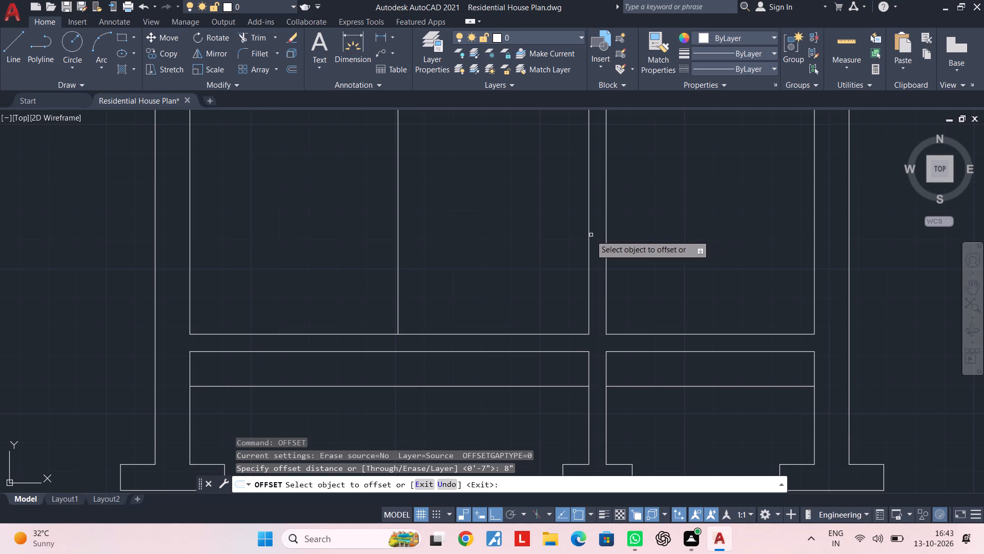
{"action": "left_click", "coordinate": [588, 235]}
{"action": "left_click", "coordinate": [518, 241]}
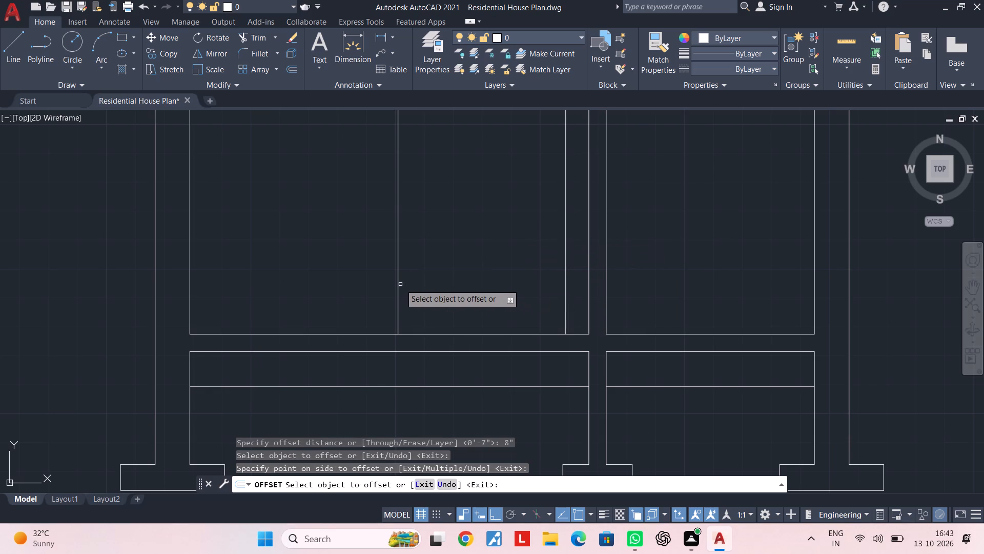
{"action": "left_click", "coordinate": [399, 284]}
{"action": "left_click", "coordinate": [520, 271]}
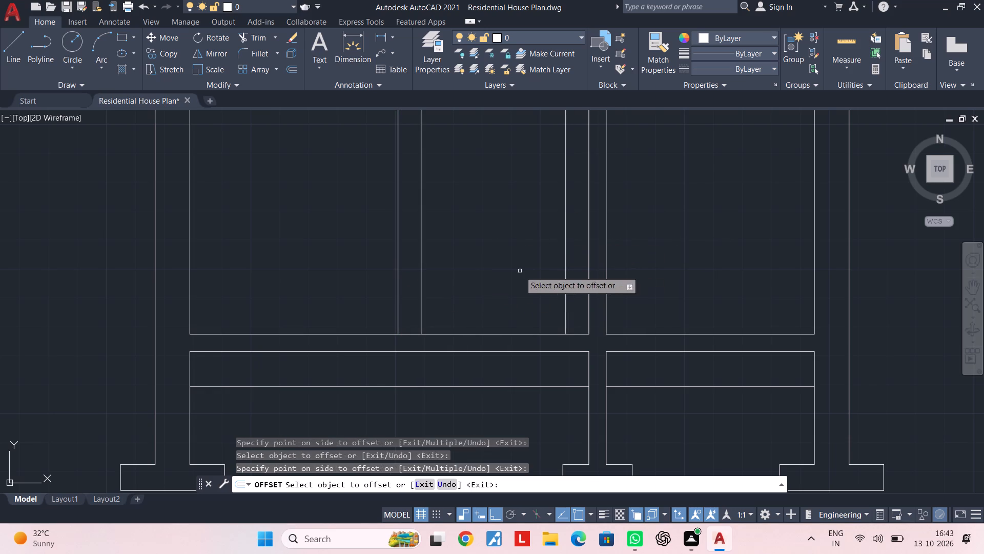
{"action": "key", "text": "Escape"}
{"action": "key", "text": "Escape"}
{"action": "key", "text": "Escape"}
Measure the clear width between the two new 8" offset lines in the wider bay.
{"action": "left_click", "coordinate": [385, 37]}
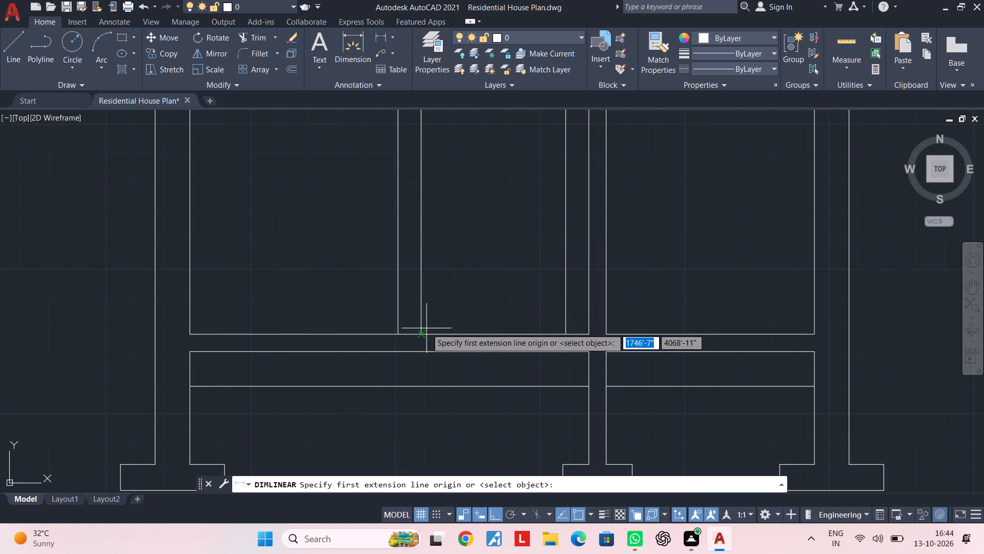
{"action": "left_click", "coordinate": [421, 332]}
{"action": "left_click", "coordinate": [565, 331]}
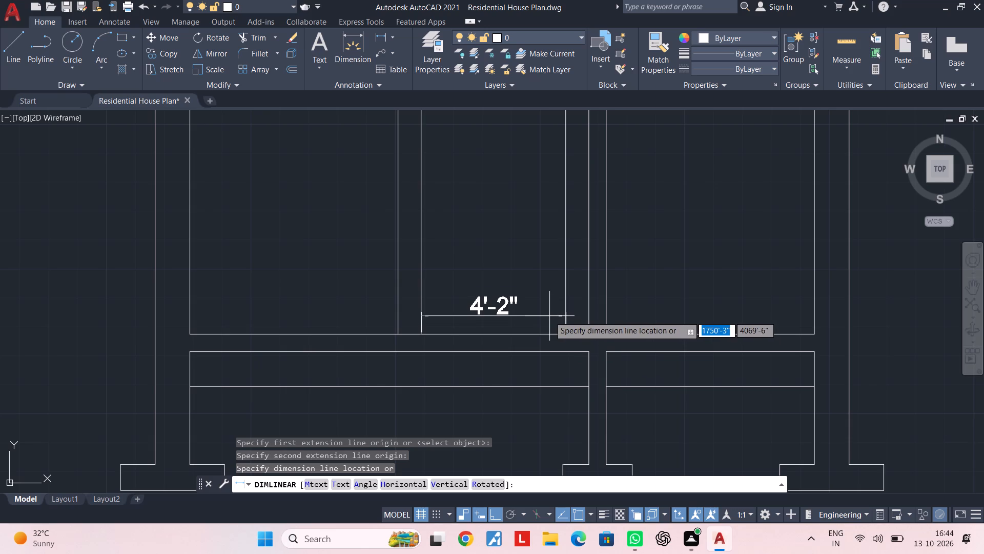
{"action": "key", "text": "Escape"}
Move the new line beside the wall line 2" towards the middle column.
{"action": "left_click", "coordinate": [443, 299]}
{"action": "left_click", "coordinate": [415, 310]}
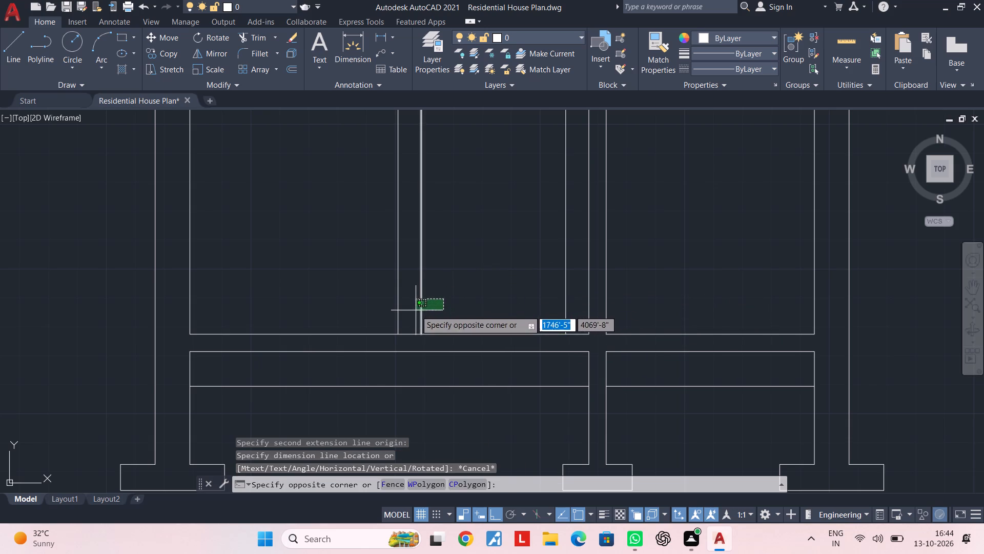
{"action": "key", "text": "m"}
{"action": "key", "text": "space"}
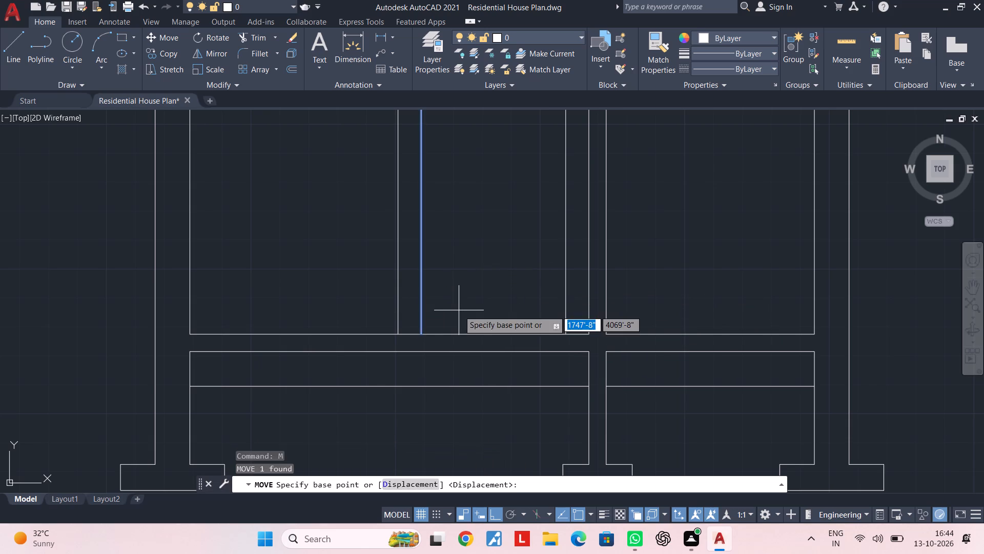
{"action": "left_click", "coordinate": [459, 310]}
{"action": "type", "text": "2\""}
{"action": "key", "text": "Return"}
{"action": "key", "text": "Escape"}
{"action": "key", "text": "Escape"}
{"action": "key", "text": "Escape"}
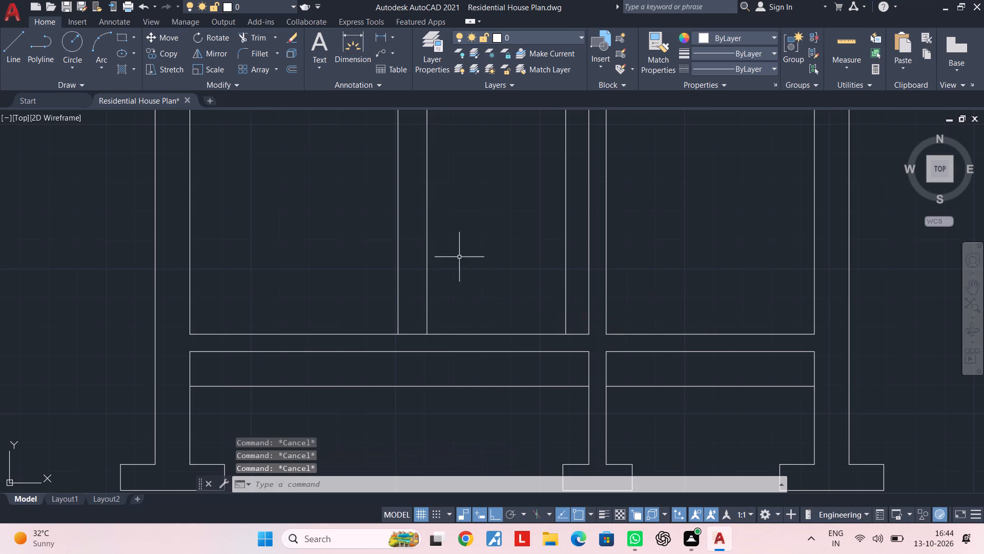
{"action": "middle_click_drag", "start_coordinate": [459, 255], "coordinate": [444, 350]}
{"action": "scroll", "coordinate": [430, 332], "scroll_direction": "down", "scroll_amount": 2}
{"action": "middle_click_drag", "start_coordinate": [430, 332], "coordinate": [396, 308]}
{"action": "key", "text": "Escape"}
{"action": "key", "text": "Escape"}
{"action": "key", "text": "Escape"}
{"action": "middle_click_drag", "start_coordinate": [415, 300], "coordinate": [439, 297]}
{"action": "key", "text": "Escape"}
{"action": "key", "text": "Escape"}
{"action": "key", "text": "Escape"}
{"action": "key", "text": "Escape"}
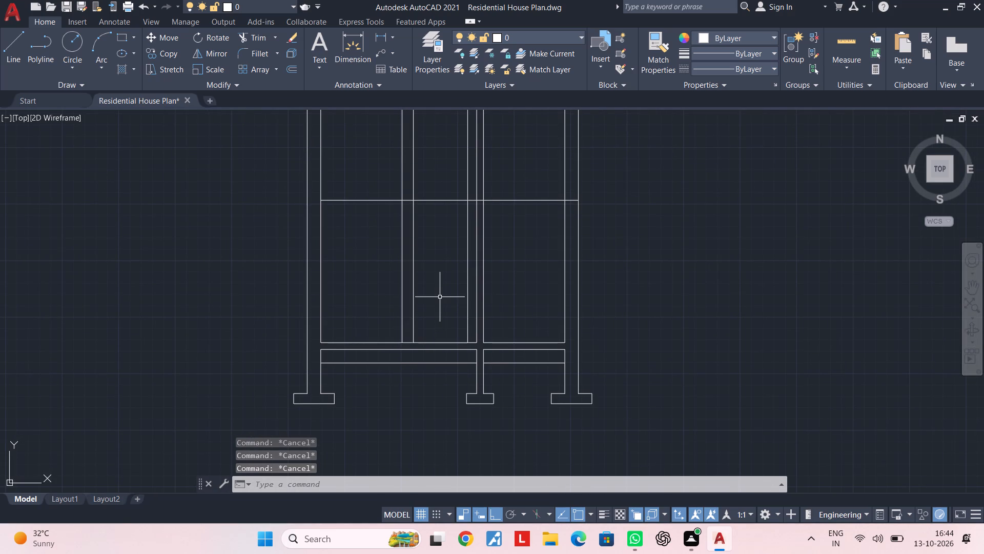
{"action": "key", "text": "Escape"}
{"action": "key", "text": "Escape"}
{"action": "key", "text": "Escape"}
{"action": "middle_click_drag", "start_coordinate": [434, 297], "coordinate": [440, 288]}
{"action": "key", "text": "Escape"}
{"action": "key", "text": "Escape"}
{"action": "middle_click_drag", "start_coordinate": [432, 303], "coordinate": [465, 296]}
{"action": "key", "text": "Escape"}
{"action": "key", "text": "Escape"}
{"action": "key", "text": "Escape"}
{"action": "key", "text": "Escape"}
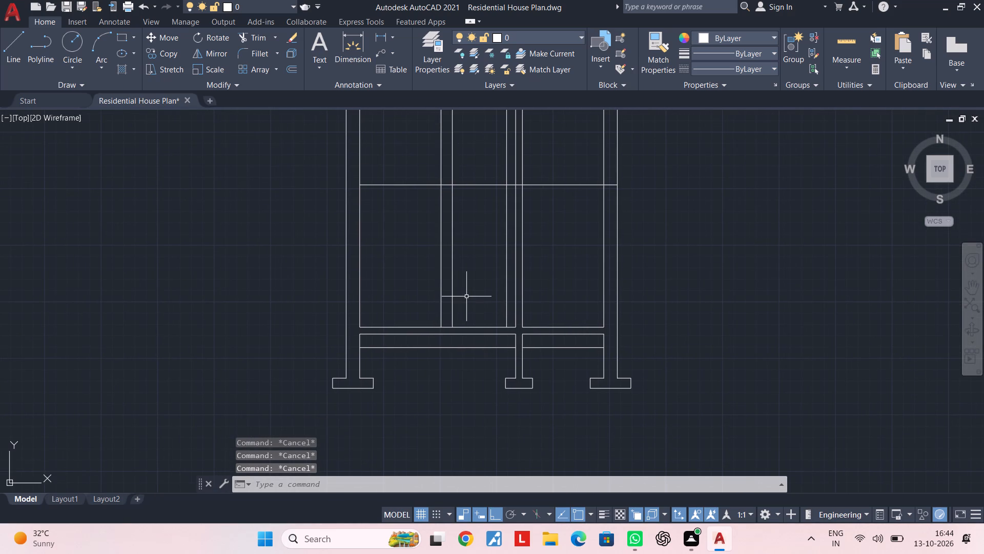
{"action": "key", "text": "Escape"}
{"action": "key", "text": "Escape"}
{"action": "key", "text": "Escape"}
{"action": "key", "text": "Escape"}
Offset the wider bay's floor line 6' upward.
{"action": "type", "text": "OF"}
{"action": "key", "text": "space"}
{"action": "type", "text": "6'"}
{"action": "key", "text": "Return"}
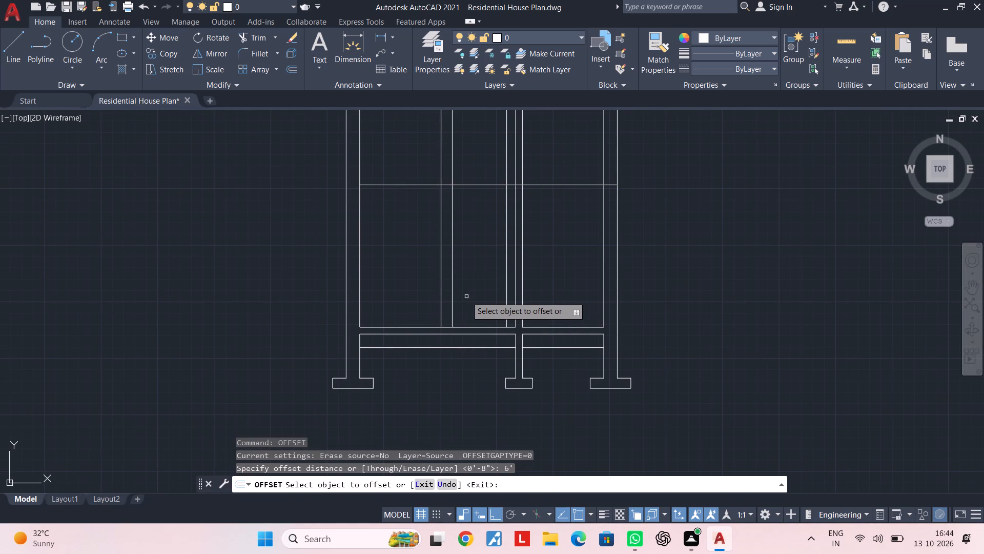
{"action": "left_click", "coordinate": [422, 327]}
{"action": "left_click", "coordinate": [423, 275]}
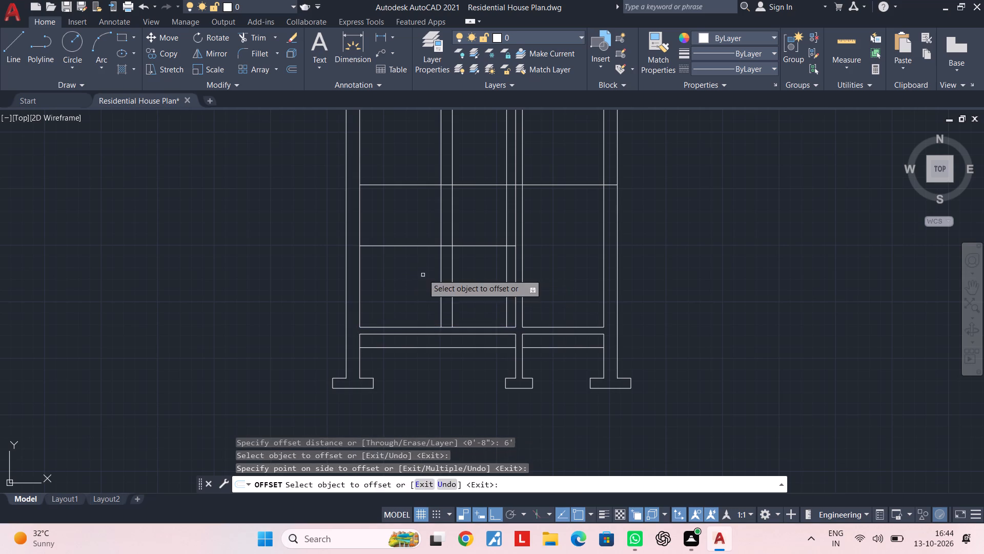
{"action": "key", "text": "Escape"}
{"action": "key", "text": "Escape"}
{"action": "key", "text": "Escape"}
Trim away the part of the new horizontal line between the first column and the wall line.
{"action": "type", "text": "TR"}
{"action": "key", "text": "space"}
{"action": "left_click", "coordinate": [423, 262]}
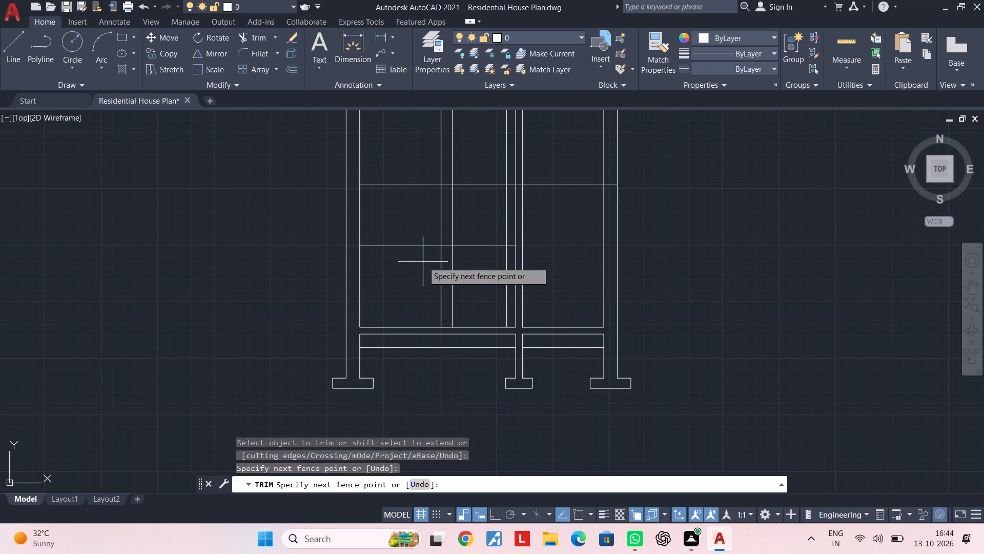
{"action": "left_click", "coordinate": [416, 240]}
{"action": "key", "text": "Escape"}
{"action": "key", "text": "Escape"}
Trim both door jamb lines between the horizontal head line and the level line above.
{"action": "scroll", "coordinate": [487, 264], "scroll_direction": "up", "scroll_amount": 1}
{"action": "middle_click_drag", "start_coordinate": [487, 264], "coordinate": [450, 297]}
{"action": "scroll", "coordinate": [444, 290], "scroll_direction": "up", "scroll_amount": 1}
{"action": "middle_click_drag", "start_coordinate": [427, 288], "coordinate": [439, 292]}
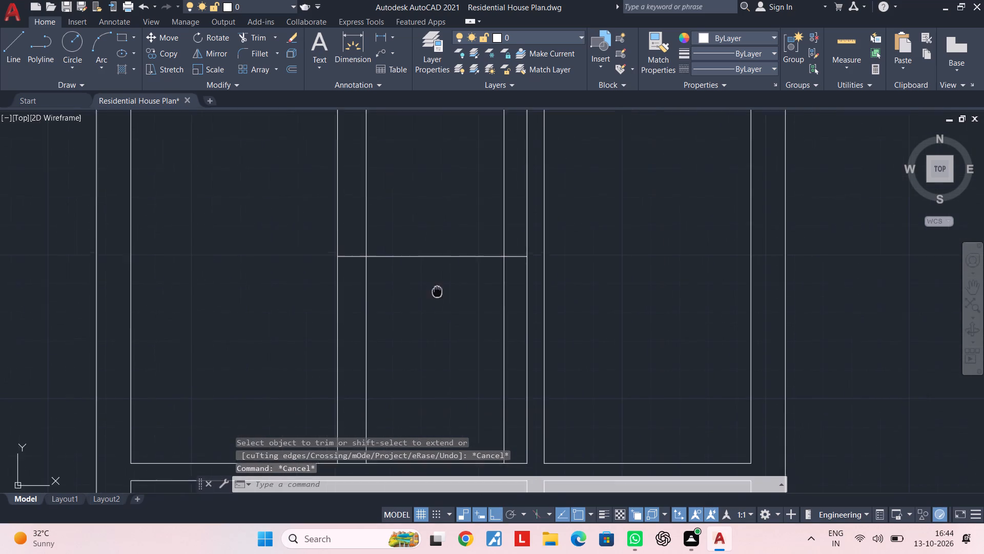
{"action": "middle_click_drag", "start_coordinate": [439, 292], "coordinate": [448, 293]}
{"action": "key", "text": "Escape"}
{"action": "key", "text": "Escape"}
{"action": "key", "text": "space"}
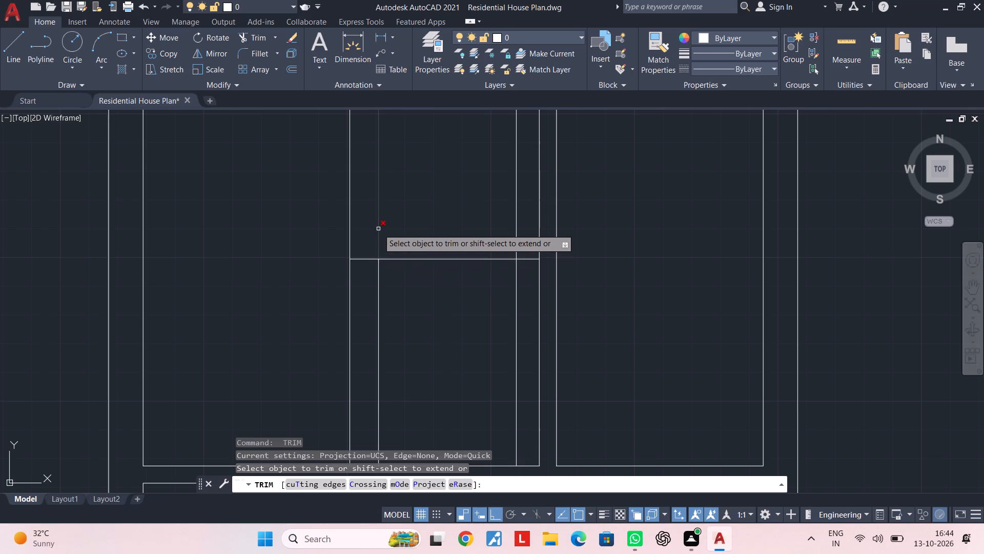
{"action": "scroll", "coordinate": [378, 229], "scroll_direction": "down", "scroll_amount": 2}
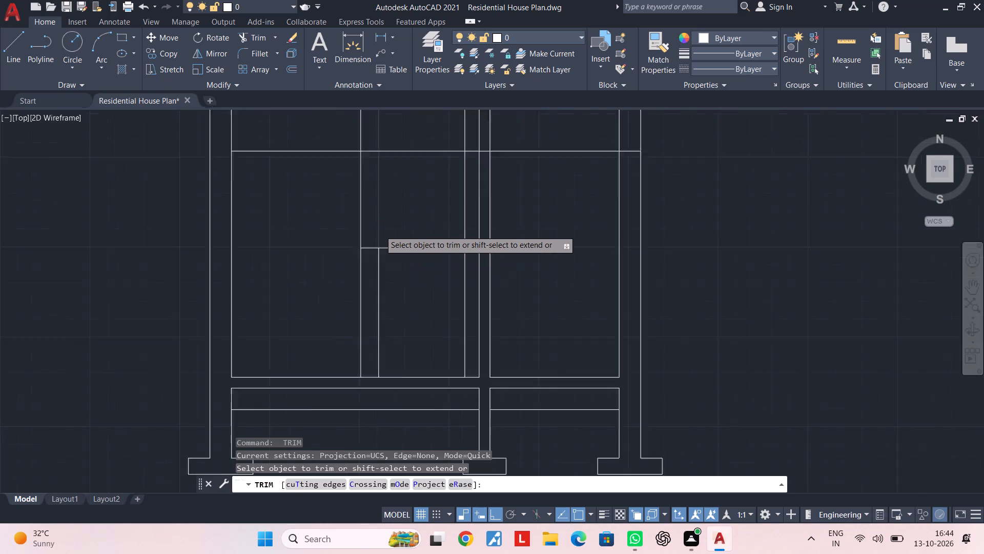
{"action": "scroll", "coordinate": [380, 230], "scroll_direction": "down", "scroll_amount": 1}
{"action": "left_click", "coordinate": [381, 231]}
{"action": "scroll", "coordinate": [387, 231], "scroll_direction": "up", "scroll_amount": 3}
{"action": "scroll", "coordinate": [486, 225], "scroll_direction": "down", "scroll_amount": 2}
{"action": "left_click", "coordinate": [486, 225]}
{"action": "key", "text": "Escape"}
{"action": "key", "text": "Escape"}
Offset the door head line 3" upward.
{"action": "middle_click_drag", "start_coordinate": [452, 261], "coordinate": [455, 251]}
{"action": "scroll", "coordinate": [451, 239], "scroll_direction": "up", "scroll_amount": 2}
{"action": "middle_click_drag", "start_coordinate": [462, 232], "coordinate": [401, 301]}
{"action": "key", "text": "Escape"}
{"action": "middle_click_drag", "start_coordinate": [419, 310], "coordinate": [434, 295]}
{"action": "key", "text": "Escape"}
{"action": "key", "text": "Escape"}
{"action": "key", "text": "Escape"}
{"action": "key", "text": "Escape"}
{"action": "key", "text": "Escape"}
{"action": "key", "text": "Escape"}
{"action": "key", "text": "Escape"}
{"action": "key", "text": "Escape"}
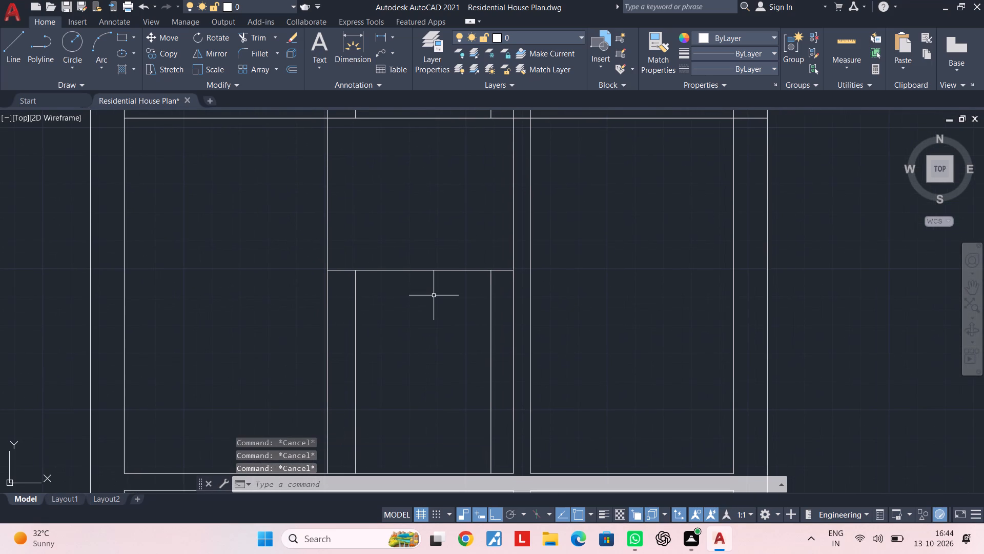
{"action": "key", "text": "Escape"}
{"action": "type", "text": "OF 3\""}
{"action": "key", "text": "Return"}
{"action": "left_click", "coordinate": [444, 269]}
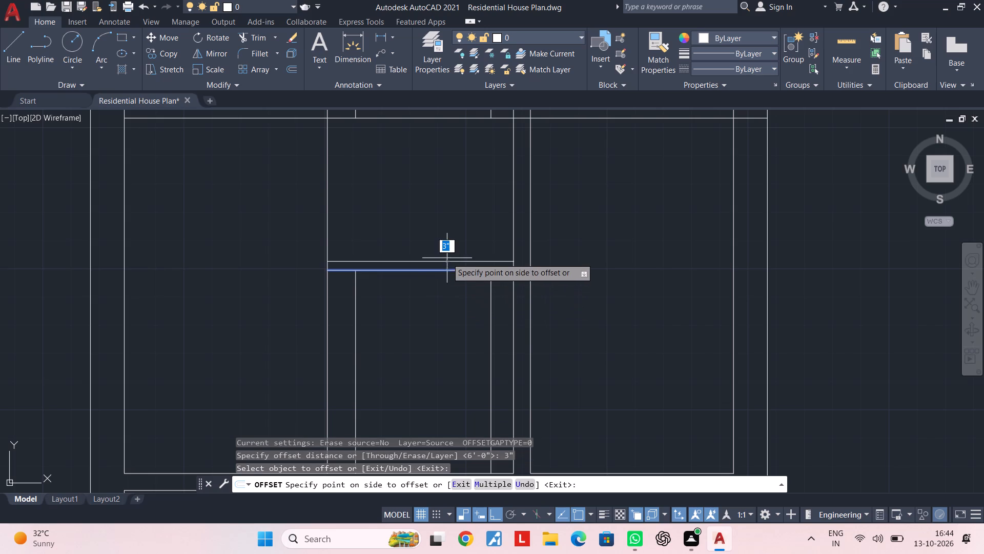
{"action": "left_click", "coordinate": [447, 257]}
{"action": "key", "text": "Escape"}
{"action": "key", "text": "Escape"}
{"action": "key", "text": "Escape"}
Draw a 3" vertical line between the two lintel lines, a short way outside the left door jamb.
{"action": "type", "text": "L"}
{"action": "key", "text": "space"}
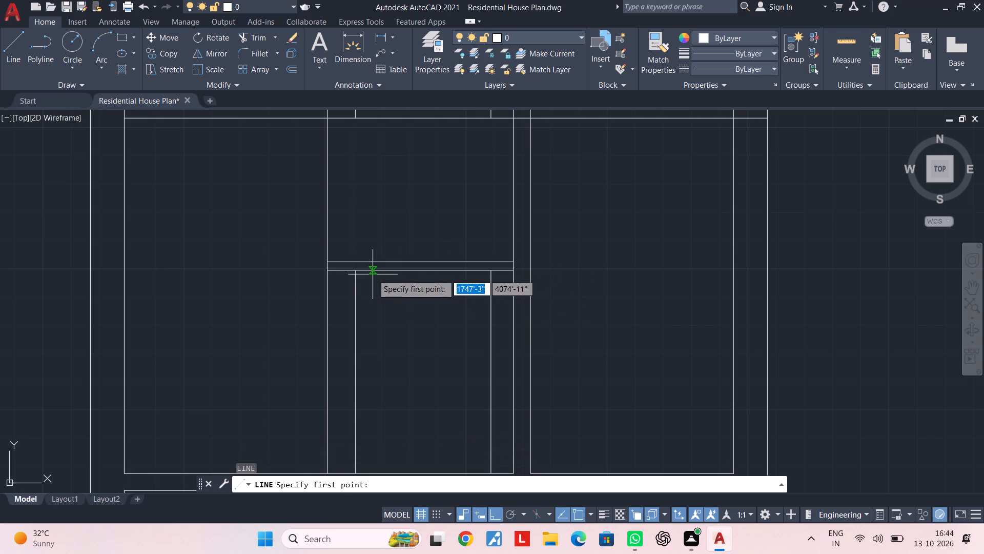
{"action": "scroll", "coordinate": [355, 270], "scroll_direction": "up", "scroll_amount": 3}
{"action": "left_click", "coordinate": [339, 237]}
{"action": "left_click", "coordinate": [337, 277]}
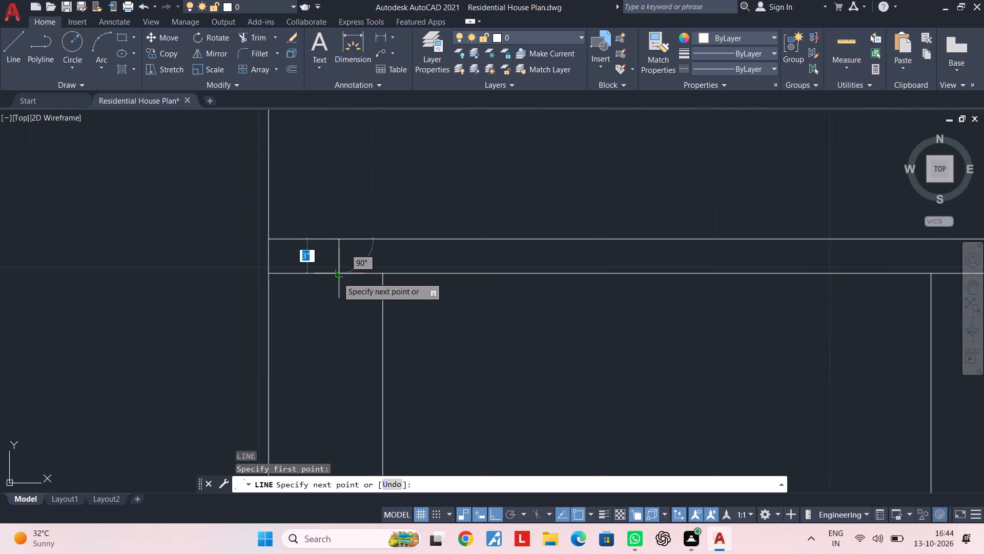
{"action": "key", "text": "Escape"}
{"action": "key", "text": "Escape"}
{"action": "key", "text": "Escape"}
{"action": "key", "text": "Escape"}
Trim both lintel lines between the short vertical end line and the wall line beside it.
{"action": "key", "text": "t"}
{"action": "key", "text": "r"}
{"action": "key", "text": "space"}
{"action": "left_click", "coordinate": [300, 282]}
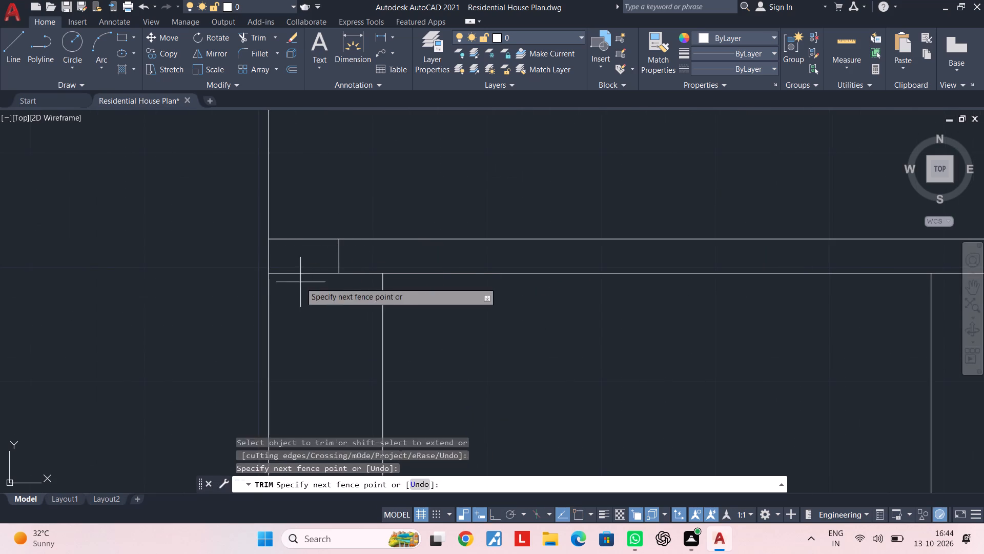
{"action": "left_click", "coordinate": [305, 216]}
{"action": "key", "text": "Escape"}
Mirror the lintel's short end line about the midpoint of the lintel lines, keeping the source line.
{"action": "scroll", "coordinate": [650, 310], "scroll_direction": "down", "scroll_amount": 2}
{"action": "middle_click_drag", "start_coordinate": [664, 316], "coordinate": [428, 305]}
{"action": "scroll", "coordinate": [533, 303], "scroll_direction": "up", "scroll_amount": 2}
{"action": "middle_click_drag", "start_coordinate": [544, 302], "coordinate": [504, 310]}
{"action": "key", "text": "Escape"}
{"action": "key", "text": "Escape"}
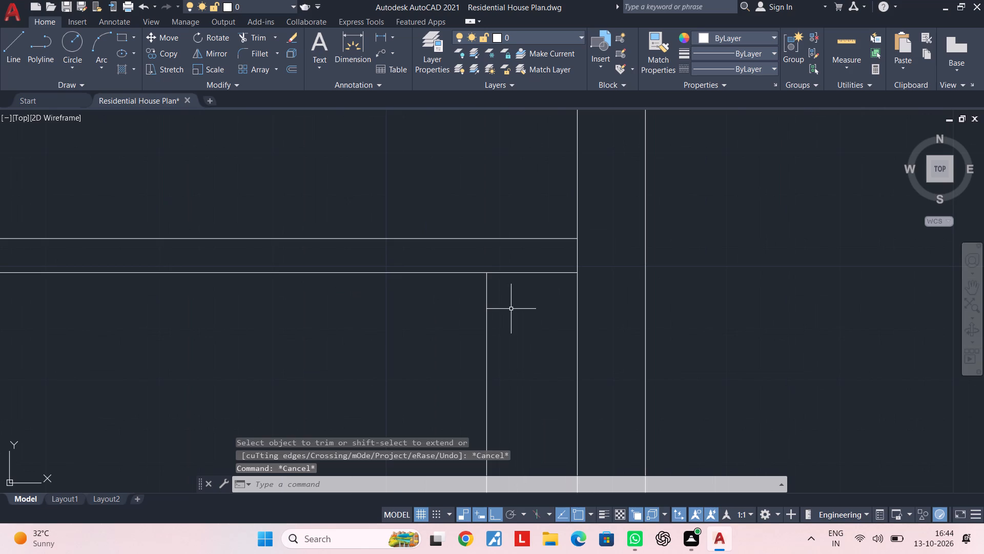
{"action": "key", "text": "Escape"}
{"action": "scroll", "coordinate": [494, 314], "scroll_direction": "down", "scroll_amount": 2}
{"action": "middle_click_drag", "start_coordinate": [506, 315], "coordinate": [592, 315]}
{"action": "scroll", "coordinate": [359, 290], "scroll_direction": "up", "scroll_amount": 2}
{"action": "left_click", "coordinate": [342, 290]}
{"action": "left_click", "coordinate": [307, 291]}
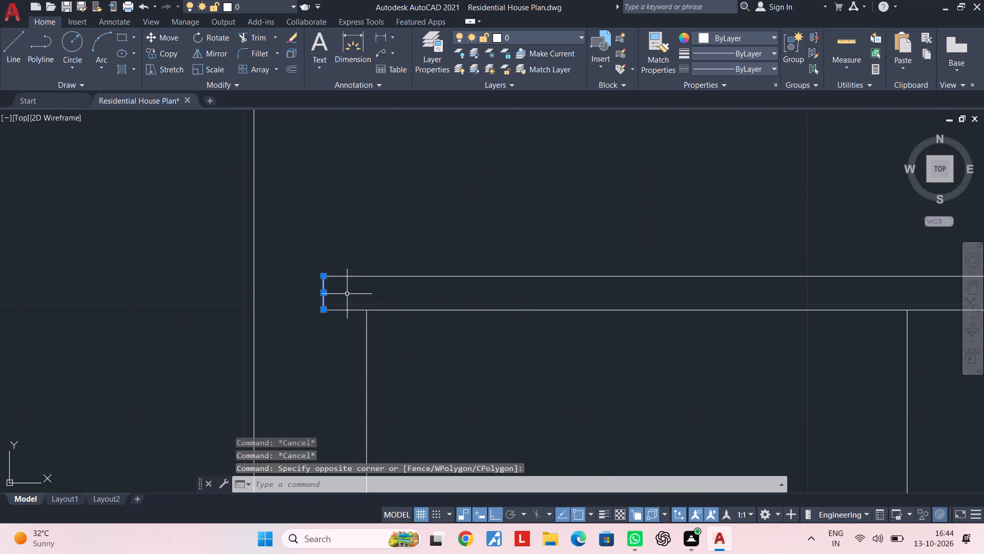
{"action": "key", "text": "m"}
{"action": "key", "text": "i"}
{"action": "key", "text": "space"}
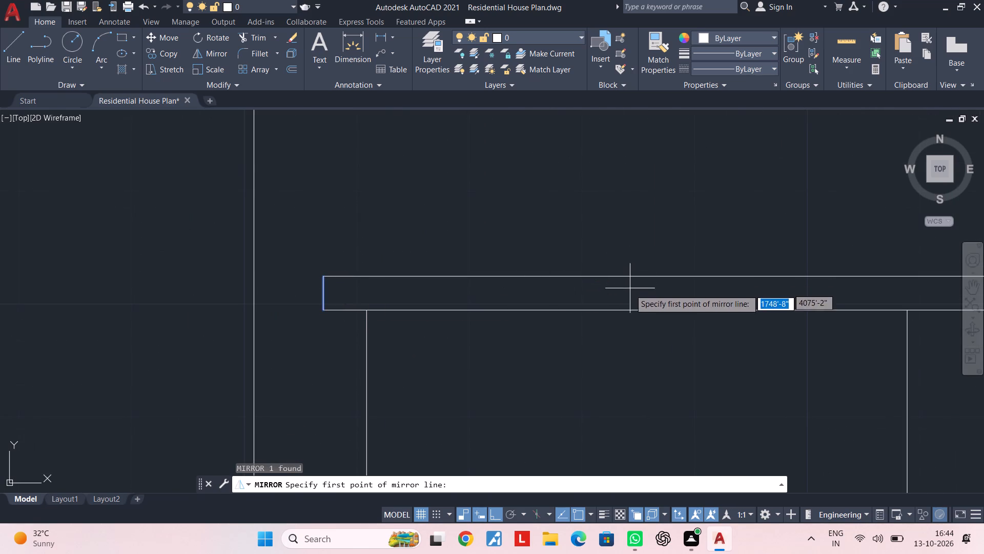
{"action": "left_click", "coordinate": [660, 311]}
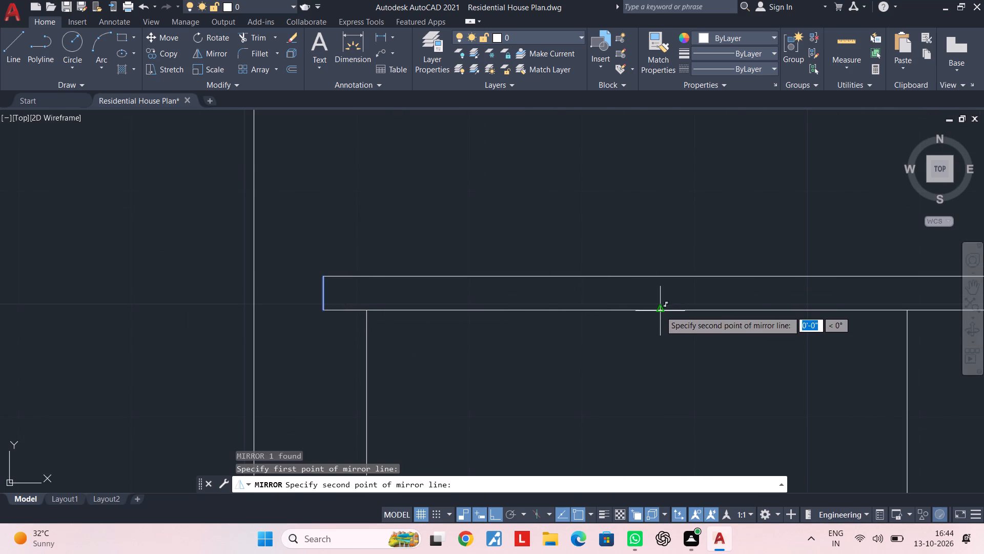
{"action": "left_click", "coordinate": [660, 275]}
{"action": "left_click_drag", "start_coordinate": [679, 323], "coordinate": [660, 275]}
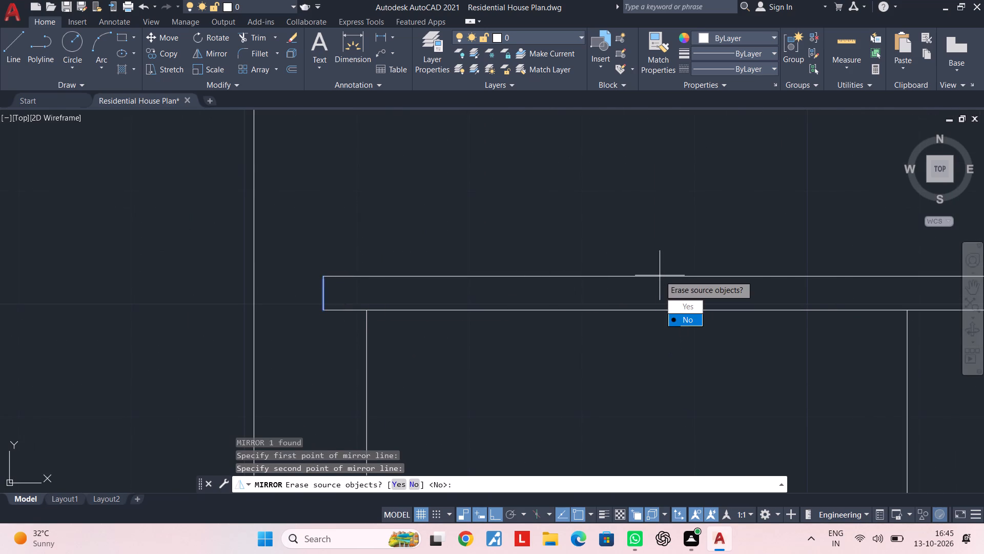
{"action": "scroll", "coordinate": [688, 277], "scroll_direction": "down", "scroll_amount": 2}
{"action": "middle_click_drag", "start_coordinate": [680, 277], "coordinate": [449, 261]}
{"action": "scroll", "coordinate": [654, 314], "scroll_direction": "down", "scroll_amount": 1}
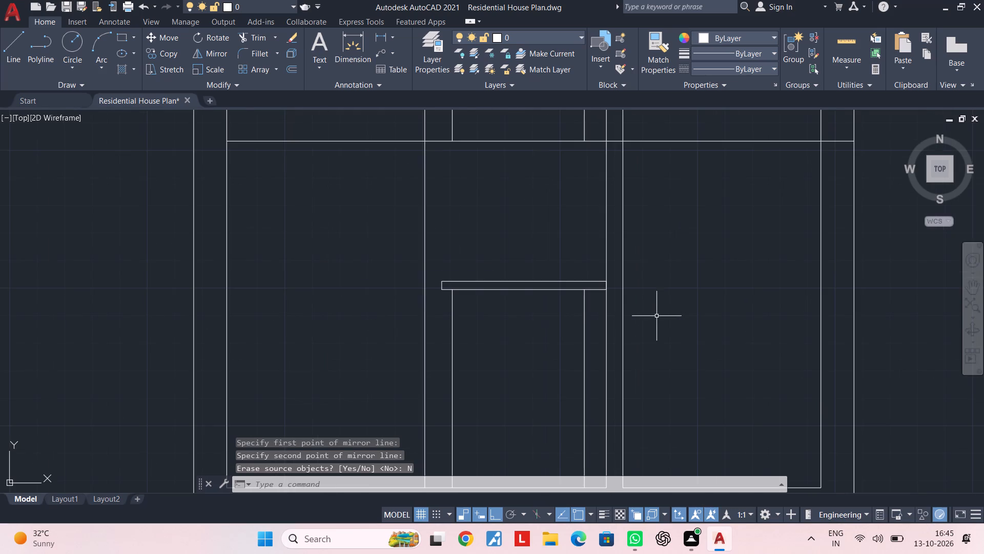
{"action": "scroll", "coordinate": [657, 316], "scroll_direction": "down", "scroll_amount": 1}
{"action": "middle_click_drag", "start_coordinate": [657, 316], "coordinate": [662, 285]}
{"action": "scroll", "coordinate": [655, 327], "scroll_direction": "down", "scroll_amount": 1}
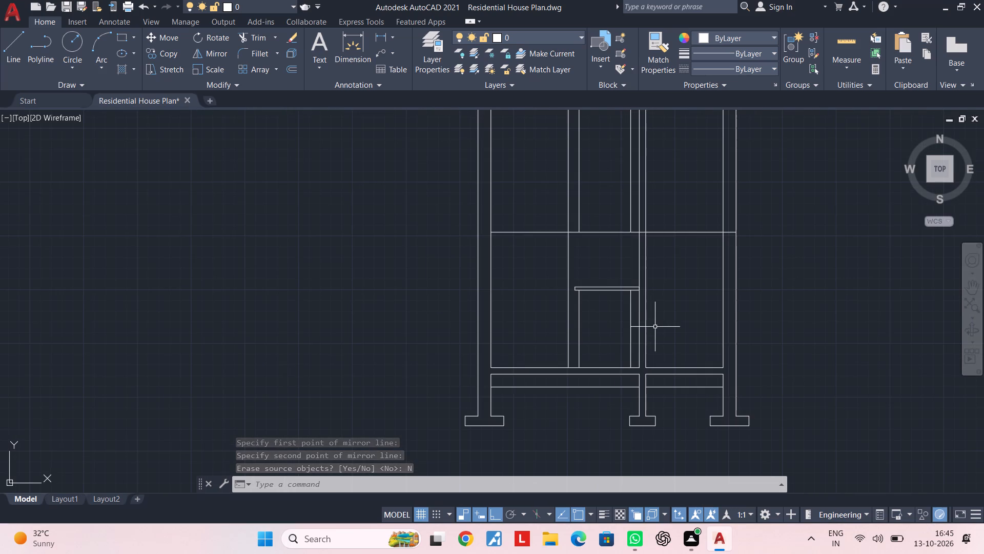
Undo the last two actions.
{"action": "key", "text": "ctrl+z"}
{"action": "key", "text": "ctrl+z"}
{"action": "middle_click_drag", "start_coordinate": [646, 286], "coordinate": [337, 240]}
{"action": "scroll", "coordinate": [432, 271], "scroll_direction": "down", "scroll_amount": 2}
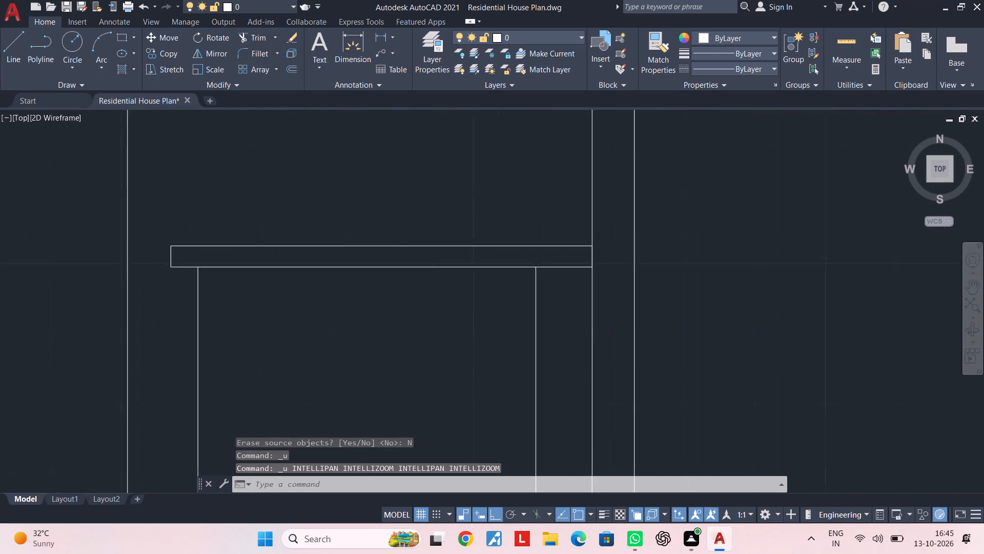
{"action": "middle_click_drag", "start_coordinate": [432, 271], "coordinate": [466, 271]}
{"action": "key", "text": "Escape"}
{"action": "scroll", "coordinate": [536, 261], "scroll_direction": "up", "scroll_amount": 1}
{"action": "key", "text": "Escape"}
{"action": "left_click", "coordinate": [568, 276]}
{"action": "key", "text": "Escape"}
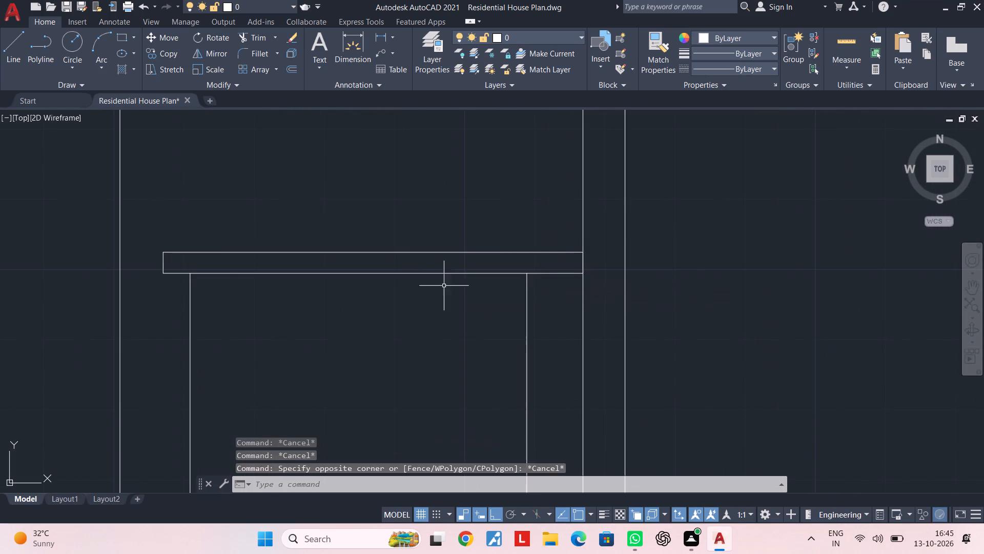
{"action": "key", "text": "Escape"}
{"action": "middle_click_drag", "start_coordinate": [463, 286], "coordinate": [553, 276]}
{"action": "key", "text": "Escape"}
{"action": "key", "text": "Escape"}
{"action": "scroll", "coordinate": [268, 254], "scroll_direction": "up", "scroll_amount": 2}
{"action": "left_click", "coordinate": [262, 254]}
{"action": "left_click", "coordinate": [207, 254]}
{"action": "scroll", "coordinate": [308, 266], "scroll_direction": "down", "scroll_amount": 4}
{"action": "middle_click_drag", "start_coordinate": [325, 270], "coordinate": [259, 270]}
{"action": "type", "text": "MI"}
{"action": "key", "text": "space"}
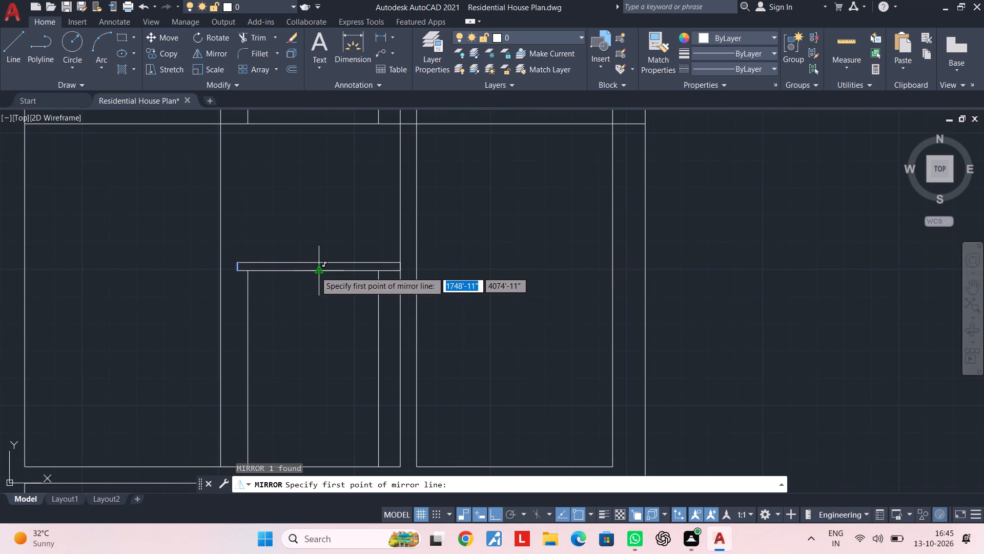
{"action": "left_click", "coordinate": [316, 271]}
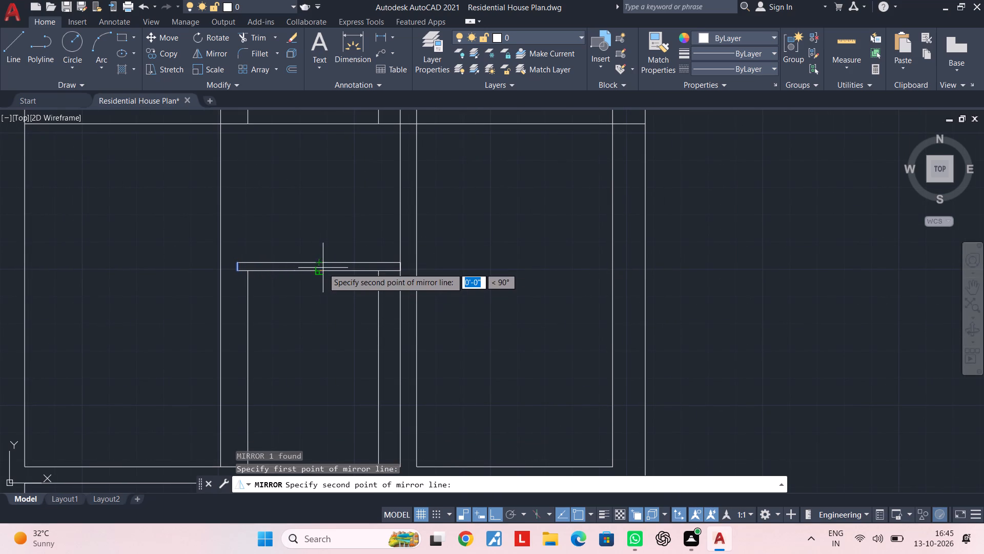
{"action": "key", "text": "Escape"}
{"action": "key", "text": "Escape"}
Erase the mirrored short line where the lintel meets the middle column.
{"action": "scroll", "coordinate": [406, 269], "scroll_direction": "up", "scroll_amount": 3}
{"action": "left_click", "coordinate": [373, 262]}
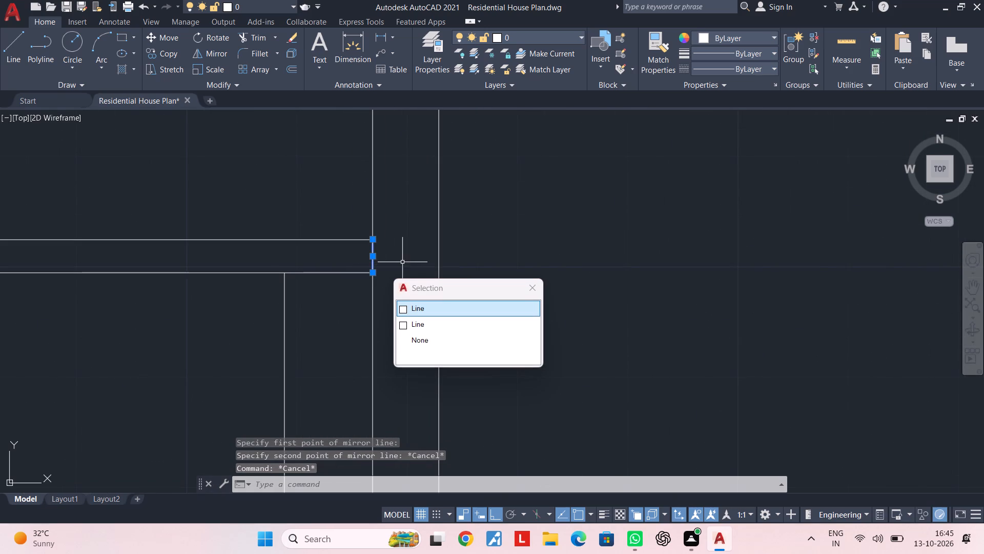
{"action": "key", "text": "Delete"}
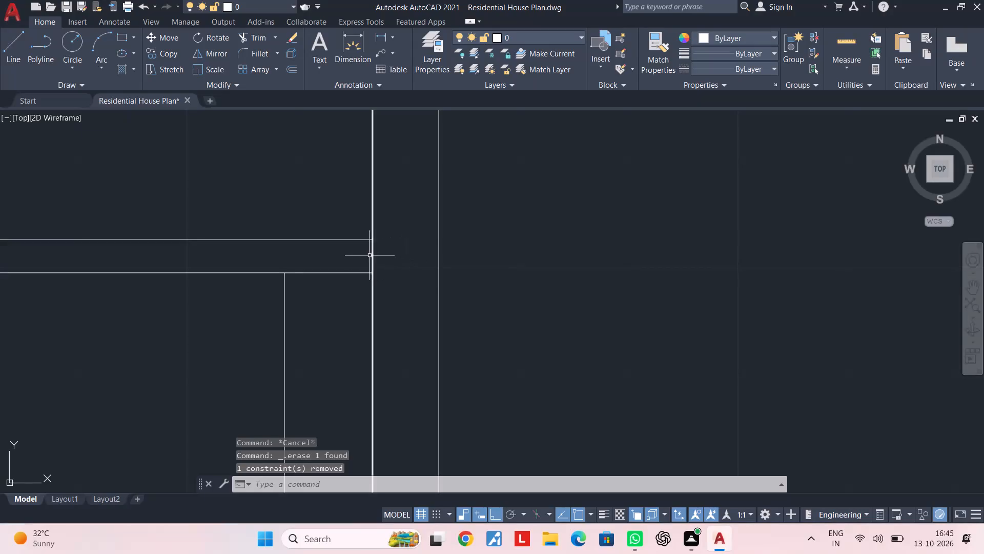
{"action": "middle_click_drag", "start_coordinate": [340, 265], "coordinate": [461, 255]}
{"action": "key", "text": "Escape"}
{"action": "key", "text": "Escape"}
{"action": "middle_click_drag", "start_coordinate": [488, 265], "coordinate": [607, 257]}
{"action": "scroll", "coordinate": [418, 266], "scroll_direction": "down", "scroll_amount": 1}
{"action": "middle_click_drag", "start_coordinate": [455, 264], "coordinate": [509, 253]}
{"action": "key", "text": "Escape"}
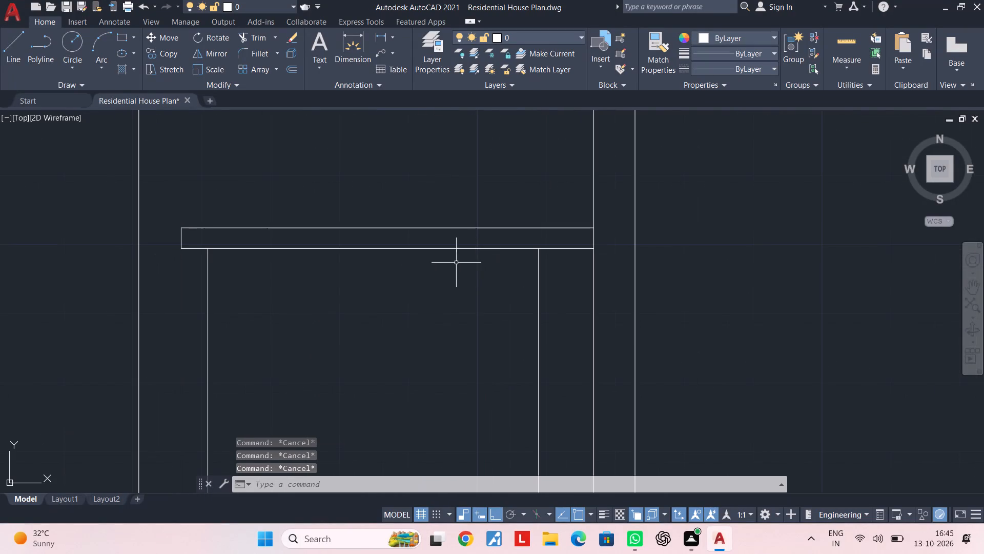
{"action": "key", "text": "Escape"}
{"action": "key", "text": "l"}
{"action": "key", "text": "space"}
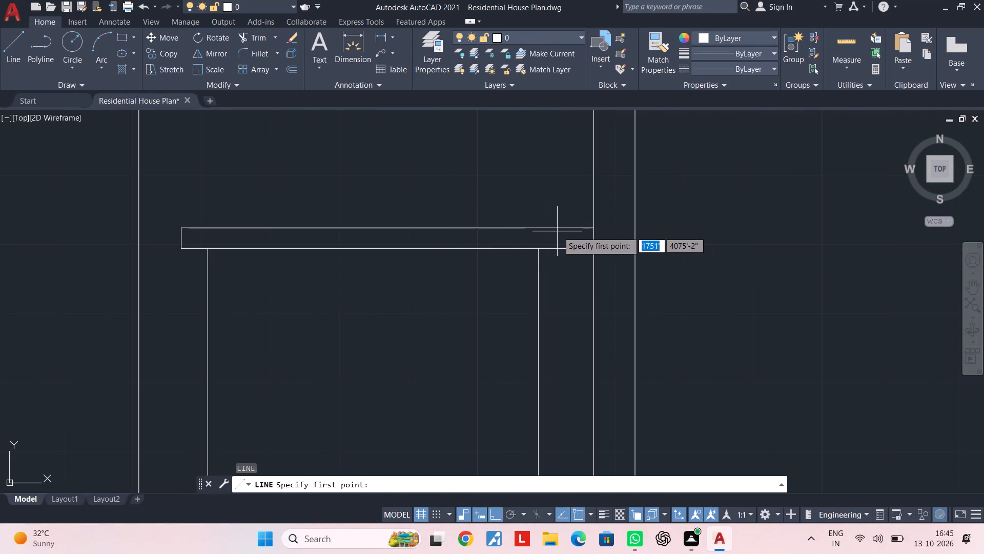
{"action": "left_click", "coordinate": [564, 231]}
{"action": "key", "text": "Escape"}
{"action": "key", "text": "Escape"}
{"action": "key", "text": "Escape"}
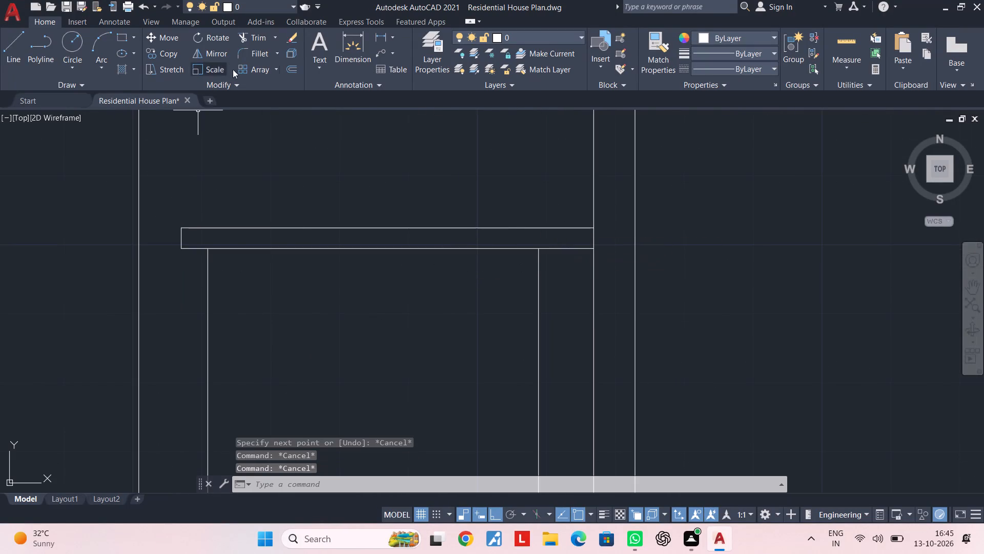
Measure the lintel's overhang from the left door jamb to its closed end with a linear dimension, without placing it.
{"action": "left_click", "coordinate": [385, 36]}
{"action": "left_click", "coordinate": [207, 250]}
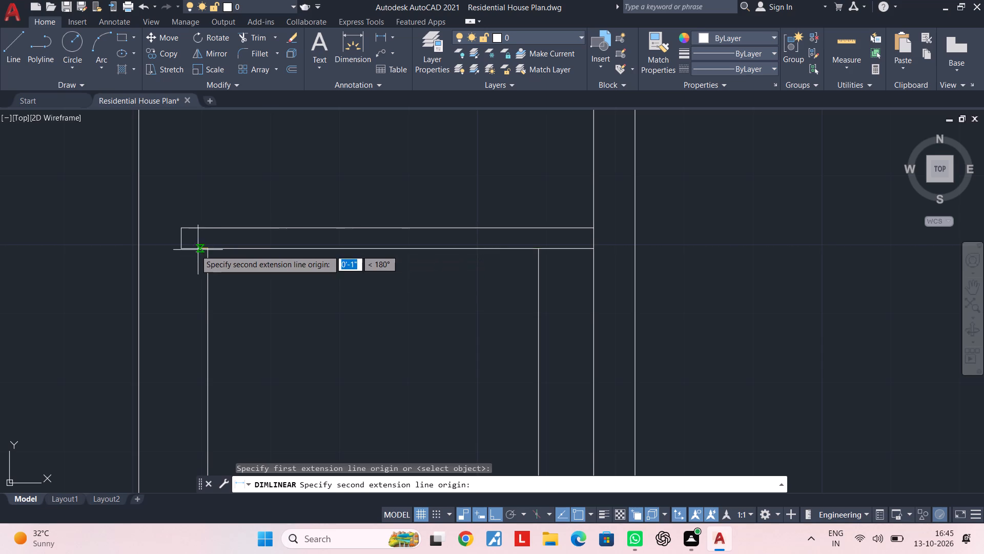
{"action": "left_click", "coordinate": [182, 250]}
{"action": "key", "text": "Escape"}
{"action": "key", "text": "Escape"}
{"action": "key", "text": "Escape"}
{"action": "key", "text": "Escape"}
Offset the right door jamb line 4" toward the middle column.
{"action": "type", "text": "OF 4\""}
{"action": "key", "text": "Return"}
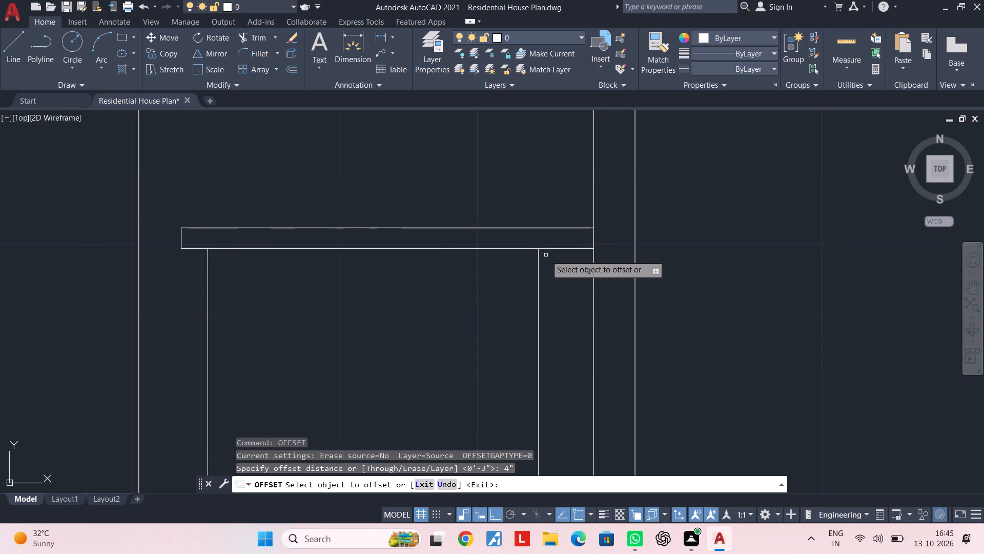
{"action": "left_click", "coordinate": [540, 283]}
{"action": "left_click", "coordinate": [575, 275]}
{"action": "key", "text": "Escape"}
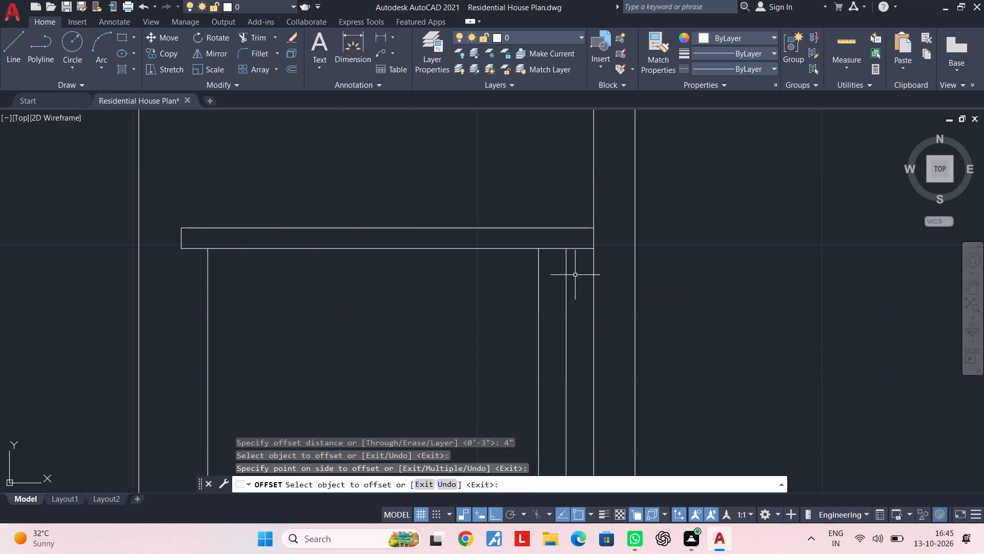
{"action": "key", "text": "Escape"}
Extend the offset jamb line up to the lintel's top line.
{"action": "type", "text": "EX"}
{"action": "key", "text": "space"}
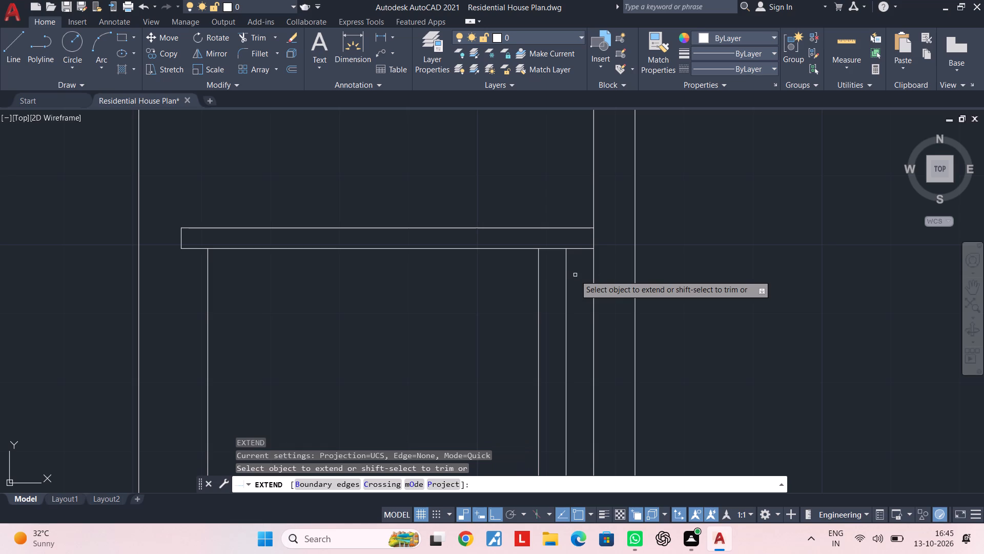
{"action": "left_click", "coordinate": [575, 275]}
{"action": "left_click", "coordinate": [557, 278]}
{"action": "key", "text": "Escape"}
{"action": "key", "text": "Escape"}
Trim the offset line below the lintel and both lintel lines beyond it toward the middle column.
{"action": "key", "text": "t"}
{"action": "key", "text": "r"}
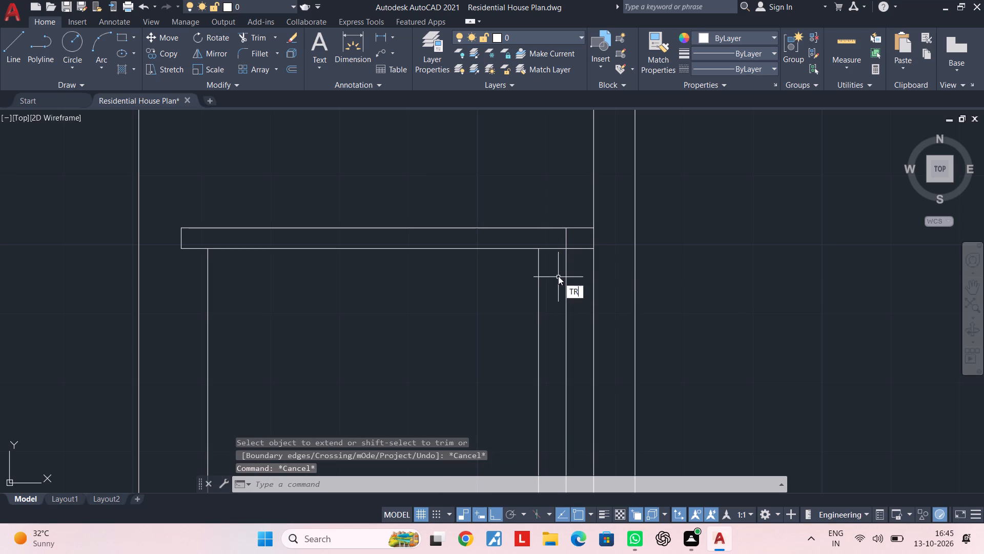
{"action": "key", "text": "space"}
{"action": "left_click", "coordinate": [567, 275]}
{"action": "left_click", "coordinate": [584, 268]}
{"action": "left_click", "coordinate": [588, 209]}
{"action": "key", "text": "Escape"}
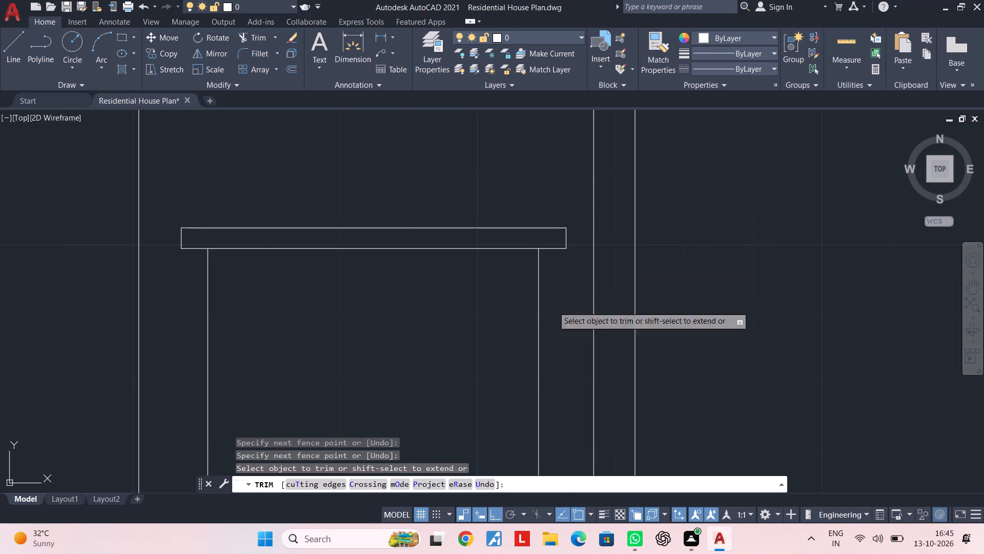
{"action": "middle_click_drag", "start_coordinate": [491, 330], "coordinate": [597, 327]}
{"action": "key", "text": "Escape"}
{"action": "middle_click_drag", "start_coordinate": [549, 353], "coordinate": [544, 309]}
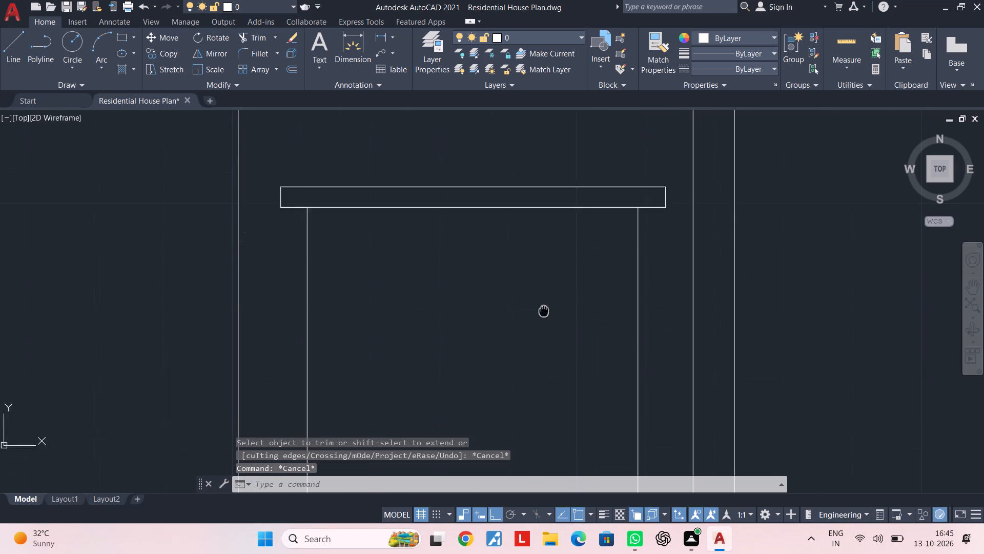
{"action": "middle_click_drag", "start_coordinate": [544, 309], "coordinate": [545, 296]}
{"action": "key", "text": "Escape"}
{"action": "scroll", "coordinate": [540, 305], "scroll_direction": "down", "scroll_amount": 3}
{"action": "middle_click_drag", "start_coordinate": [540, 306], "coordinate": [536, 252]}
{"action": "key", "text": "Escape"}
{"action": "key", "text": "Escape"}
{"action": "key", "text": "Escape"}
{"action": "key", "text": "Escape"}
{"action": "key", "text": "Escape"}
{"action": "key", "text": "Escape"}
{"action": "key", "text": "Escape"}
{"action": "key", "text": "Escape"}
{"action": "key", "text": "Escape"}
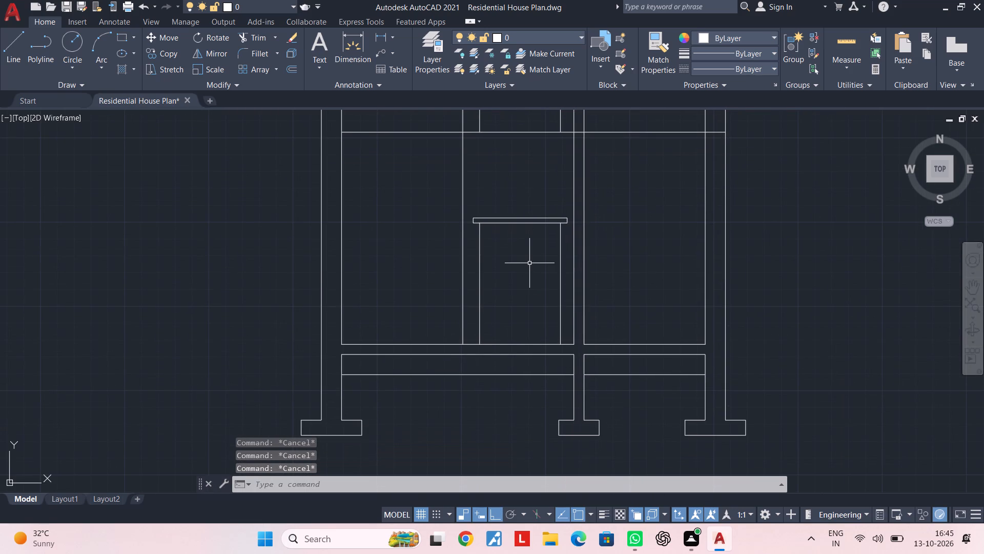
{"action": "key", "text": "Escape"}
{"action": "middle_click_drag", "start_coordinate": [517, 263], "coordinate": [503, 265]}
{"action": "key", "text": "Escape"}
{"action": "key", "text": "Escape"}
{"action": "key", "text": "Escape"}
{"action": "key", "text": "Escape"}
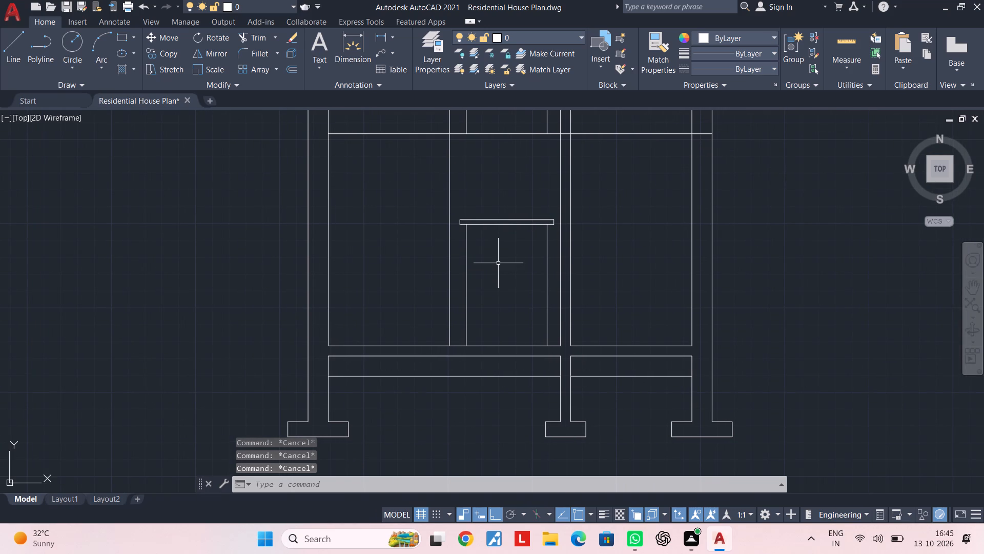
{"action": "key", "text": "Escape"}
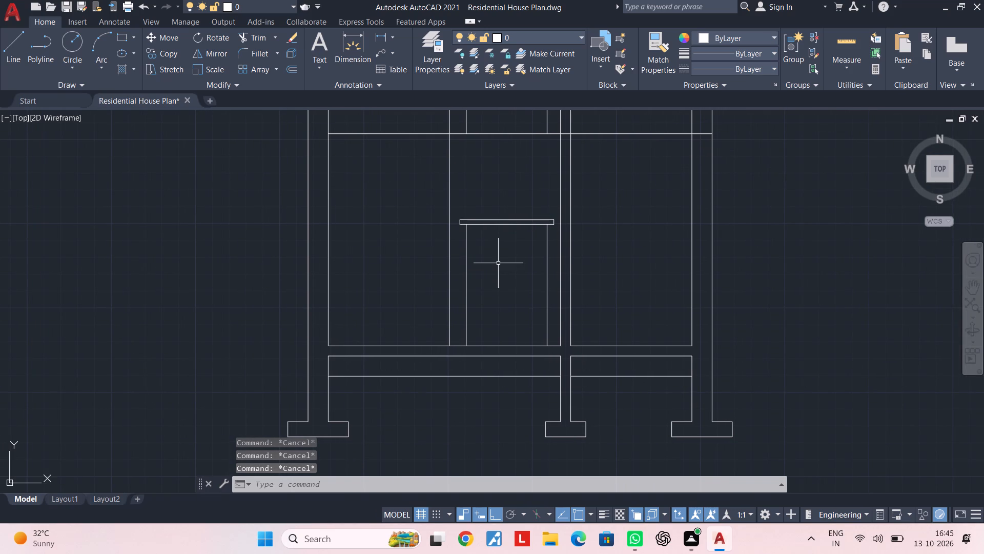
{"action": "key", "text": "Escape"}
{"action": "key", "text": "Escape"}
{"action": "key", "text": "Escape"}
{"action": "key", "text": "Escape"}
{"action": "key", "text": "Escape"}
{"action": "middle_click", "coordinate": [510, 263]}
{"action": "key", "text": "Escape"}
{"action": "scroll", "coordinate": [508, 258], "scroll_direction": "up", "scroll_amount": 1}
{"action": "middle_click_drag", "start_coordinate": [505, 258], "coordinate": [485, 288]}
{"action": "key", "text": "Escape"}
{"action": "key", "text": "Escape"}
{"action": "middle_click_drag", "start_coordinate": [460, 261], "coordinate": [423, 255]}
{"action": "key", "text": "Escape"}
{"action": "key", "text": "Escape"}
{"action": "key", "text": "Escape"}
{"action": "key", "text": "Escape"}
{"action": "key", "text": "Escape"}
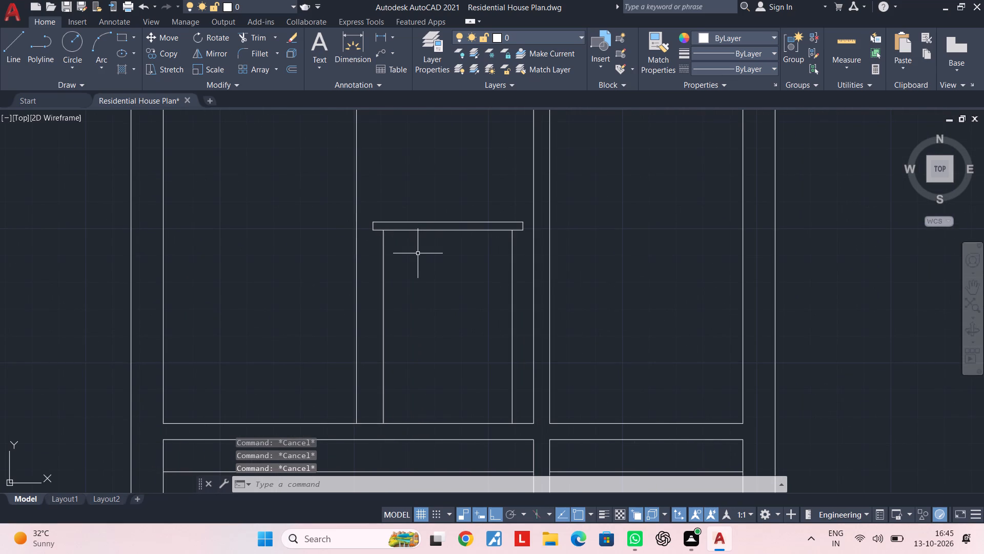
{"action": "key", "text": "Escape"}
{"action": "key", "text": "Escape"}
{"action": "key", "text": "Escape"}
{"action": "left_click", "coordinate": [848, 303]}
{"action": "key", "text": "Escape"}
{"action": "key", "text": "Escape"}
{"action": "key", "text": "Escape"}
Offset the lintel's bottom line and both door jamb lines 2" into the door opening.
{"action": "middle_click_drag", "start_coordinate": [448, 284], "coordinate": [480, 290]}
{"action": "key", "text": "Escape"}
{"action": "key", "text": "Escape"}
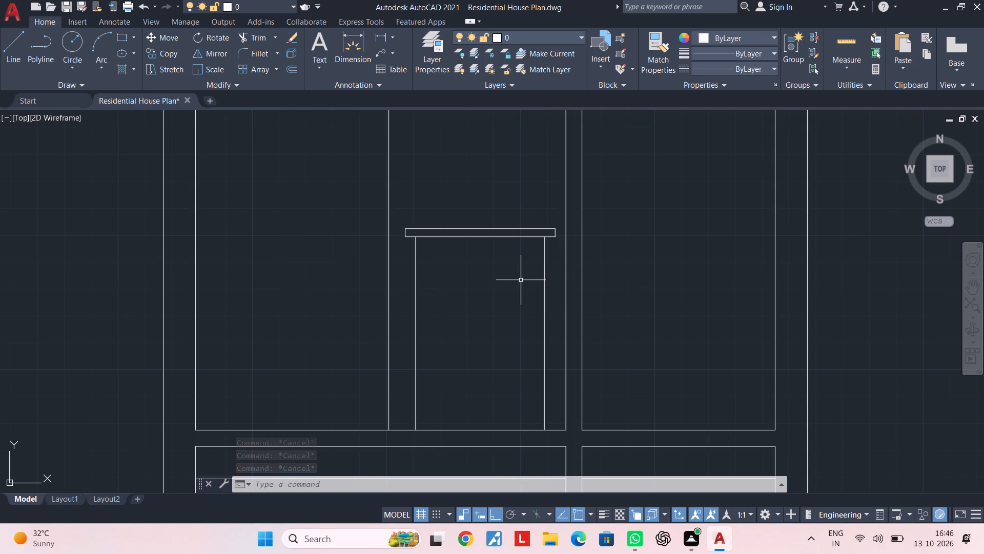
{"action": "key", "text": "Escape"}
{"action": "key", "text": "Escape"}
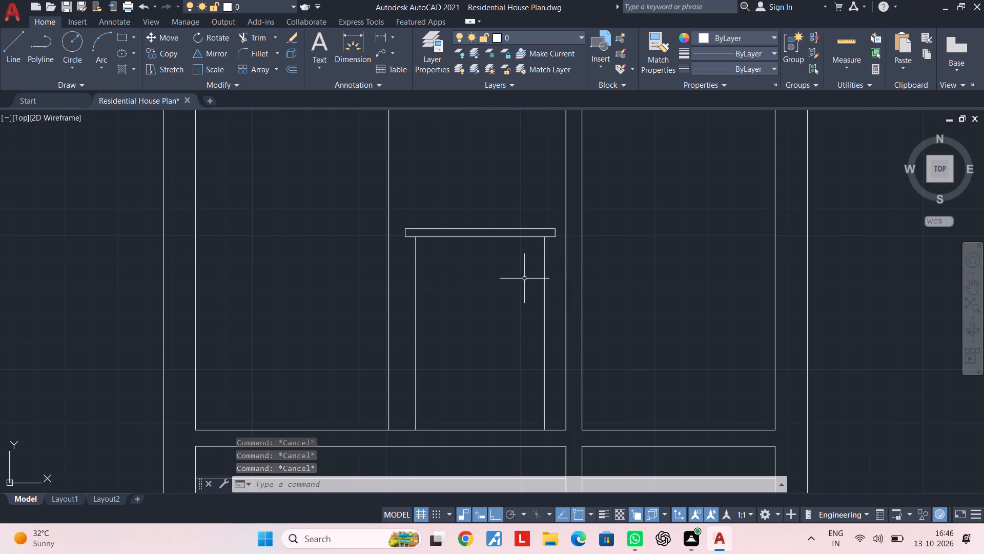
{"action": "key", "text": "Escape"}
{"action": "key", "text": "Escape"}
{"action": "key", "text": "Escape"}
{"action": "key", "text": "Escape"}
{"action": "key", "text": "Escape"}
{"action": "type", "text": "OF 2\""}
{"action": "key", "text": "Return"}
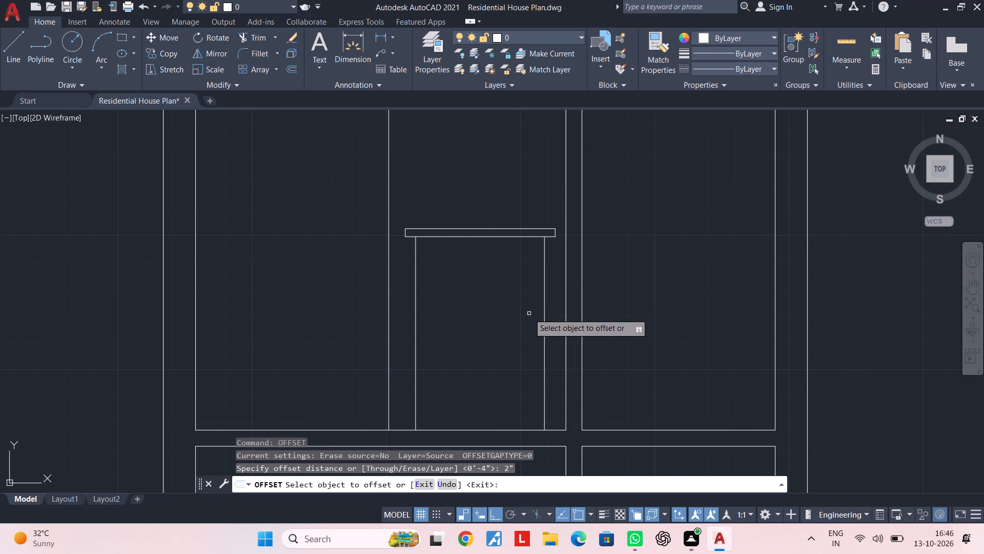
{"action": "left_click", "coordinate": [523, 236]}
{"action": "left_click", "coordinate": [521, 256]}
{"action": "left_click", "coordinate": [544, 250]}
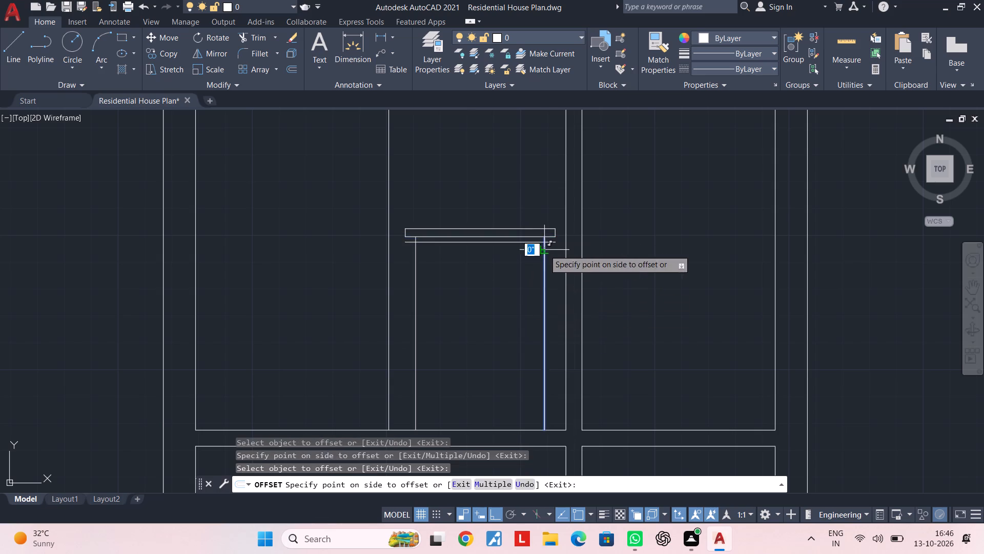
{"action": "left_click", "coordinate": [504, 261]}
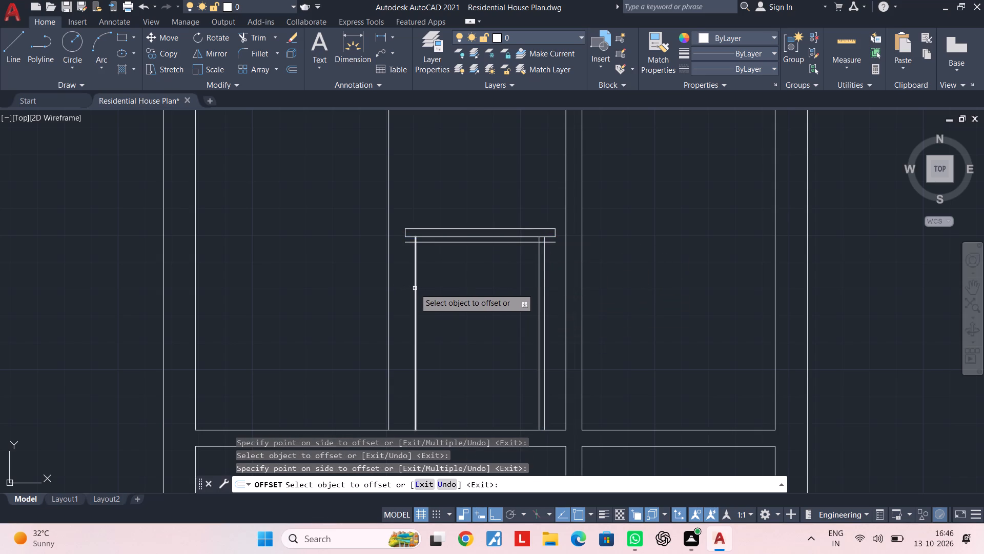
{"action": "left_click", "coordinate": [415, 288]}
{"action": "left_click", "coordinate": [471, 282]}
{"action": "key", "text": "Escape"}
{"action": "key", "text": "Escape"}
{"action": "key", "text": "Escape"}
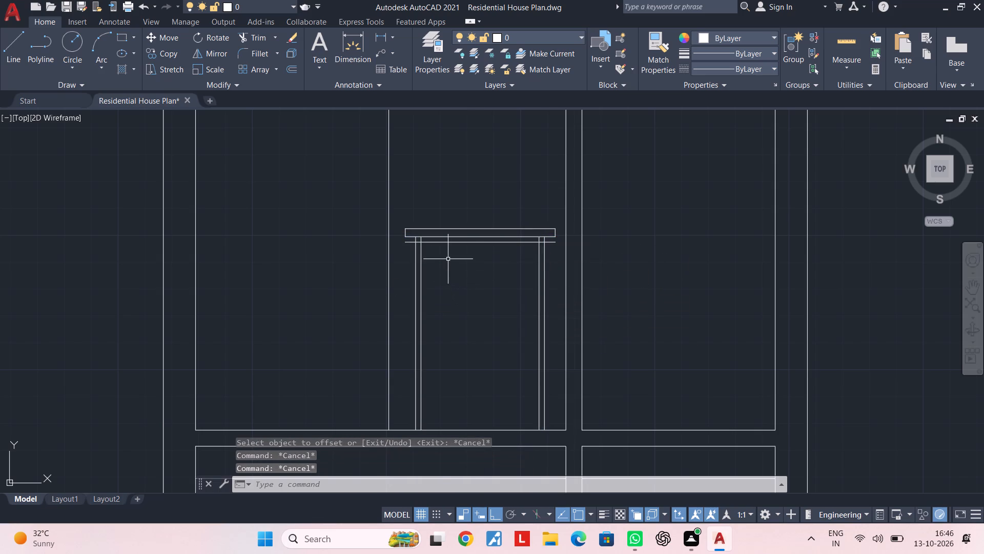
Trim the overrunning ends of the 2" offset lines at both upper corners to form a clean inner frame outline.
{"action": "key", "text": "t"}
{"action": "key", "text": "r"}
{"action": "key", "text": "space"}
{"action": "scroll", "coordinate": [412, 245], "scroll_direction": "up", "scroll_amount": 3}
{"action": "left_click", "coordinate": [396, 233]}
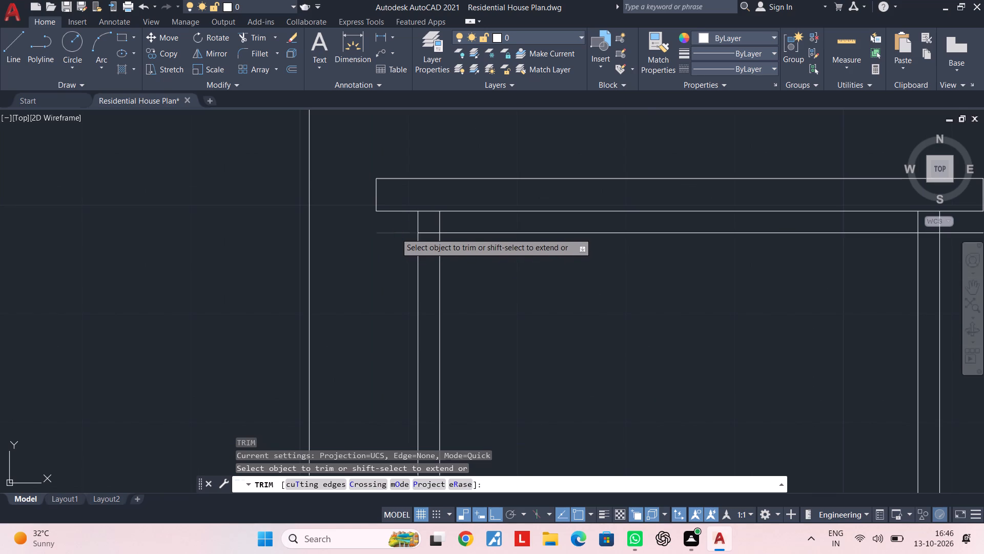
{"action": "left_click", "coordinate": [432, 232]}
{"action": "left_click", "coordinate": [440, 222]}
{"action": "scroll", "coordinate": [590, 268], "scroll_direction": "down", "scroll_amount": 1}
{"action": "middle_click_drag", "start_coordinate": [569, 267], "coordinate": [546, 266]}
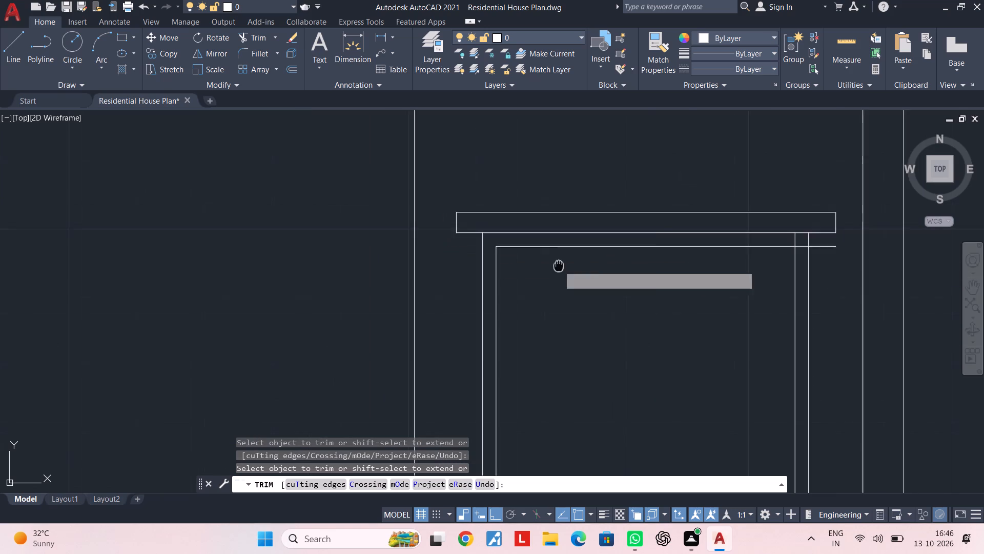
{"action": "middle_click_drag", "start_coordinate": [546, 266], "coordinate": [395, 266]}
{"action": "scroll", "coordinate": [628, 241], "scroll_direction": "up", "scroll_amount": 2}
{"action": "left_click", "coordinate": [664, 252]}
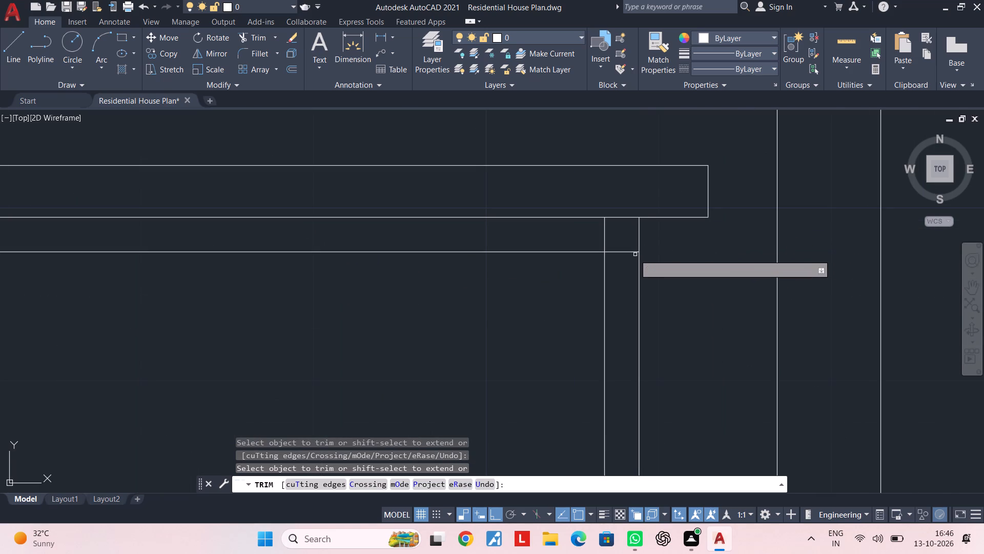
{"action": "left_click", "coordinate": [629, 252]}
{"action": "left_click", "coordinate": [604, 244]}
{"action": "key", "text": "Escape"}
{"action": "scroll", "coordinate": [598, 264], "scroll_direction": "down", "scroll_amount": 5}
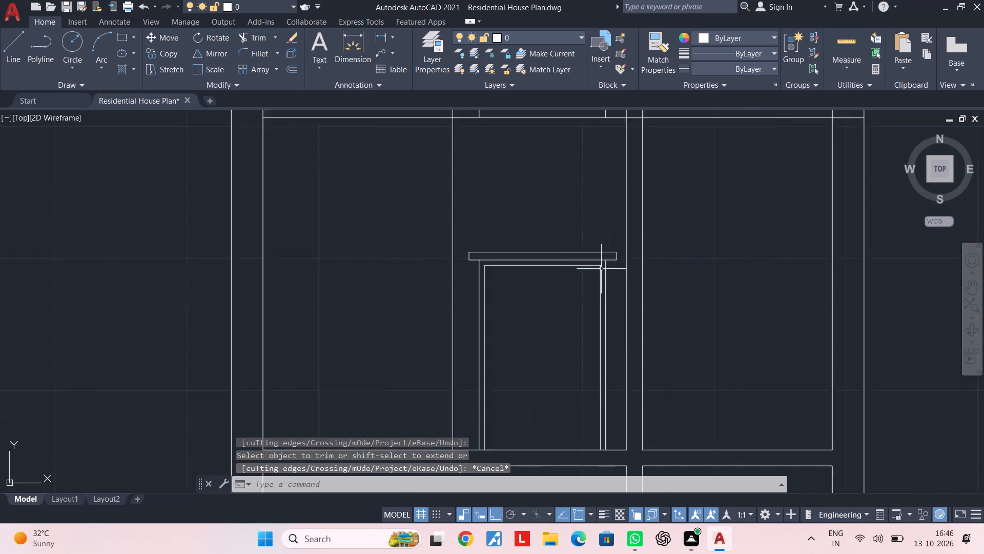
Join the inner frame's head line and two side lines into one polyline.
{"action": "middle_click_drag", "start_coordinate": [602, 270], "coordinate": [636, 225]}
{"action": "key", "text": "Escape"}
{"action": "scroll", "coordinate": [636, 233], "scroll_direction": "up", "scroll_amount": 3}
{"action": "left_click", "coordinate": [626, 183]}
{"action": "left_click", "coordinate": [590, 220]}
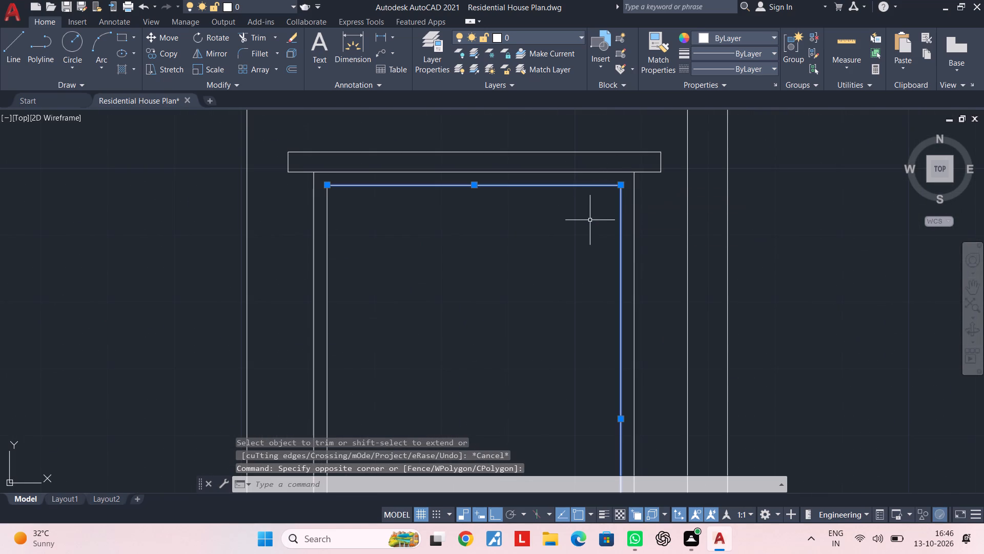
{"action": "left_click", "coordinate": [372, 253]}
{"action": "left_click", "coordinate": [324, 255]}
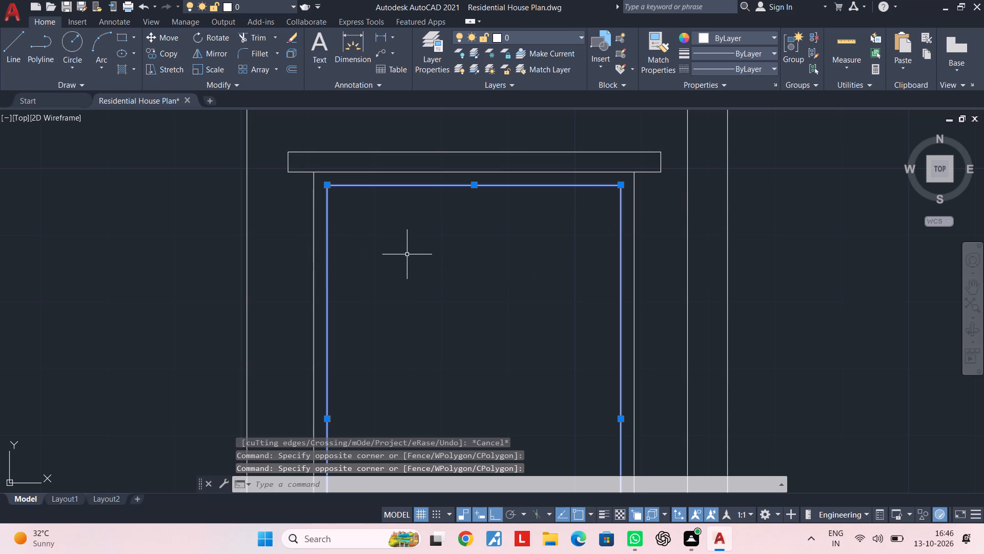
{"action": "type", "text": "J"}
{"action": "key", "text": "space"}
Offset the joined door frame outline 1" toward the inside of the opening.
{"action": "type", "text": "OF"}
{"action": "key", "text": "space"}
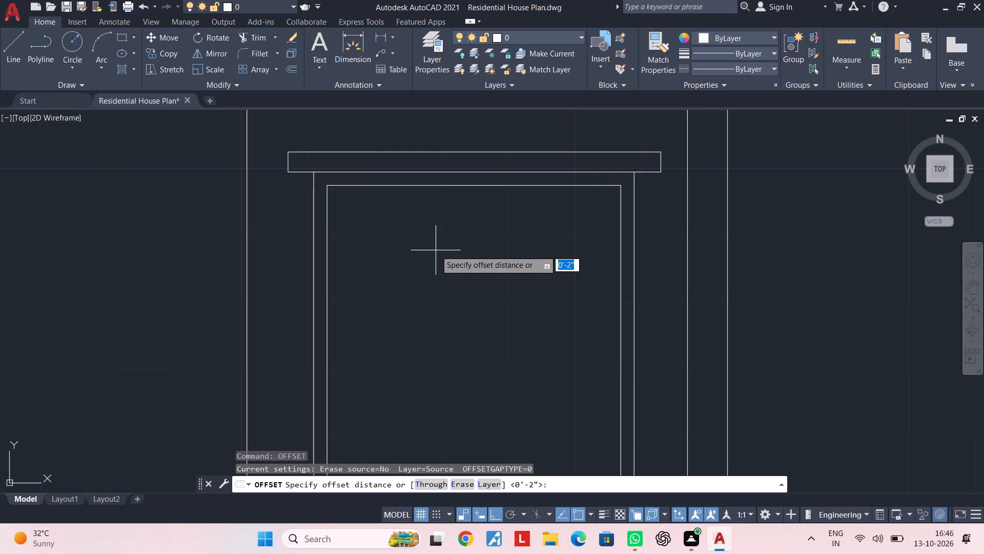
{"action": "type", "text": "1\""}
{"action": "key", "text": "Return"}
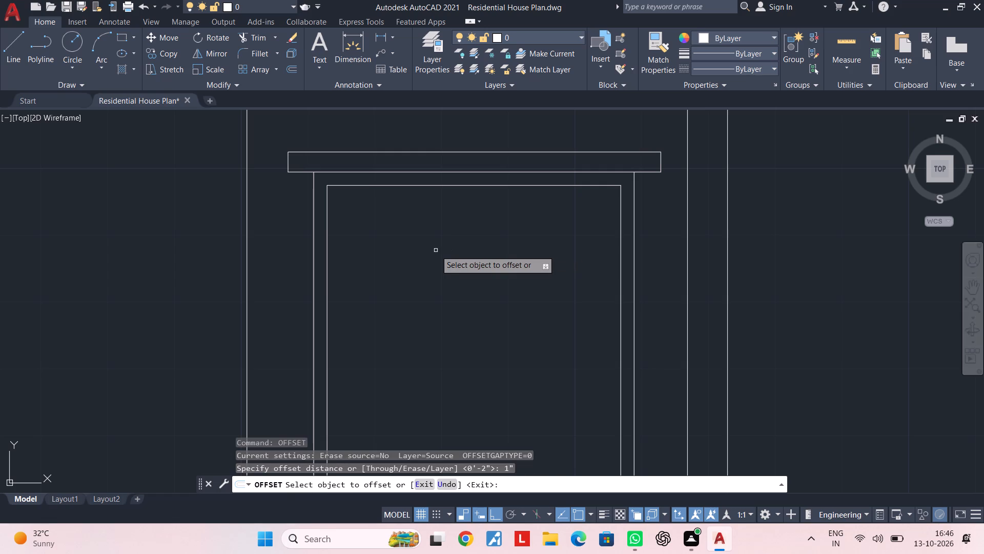
{"action": "left_click", "coordinate": [326, 241]}
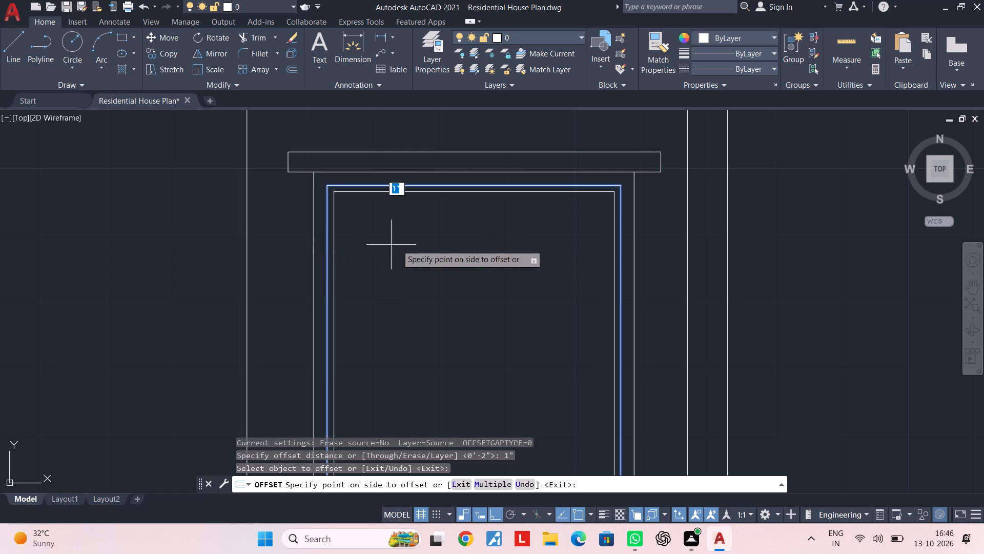
{"action": "left_click", "coordinate": [419, 246]}
{"action": "key", "text": "Escape"}
{"action": "key", "text": "Escape"}
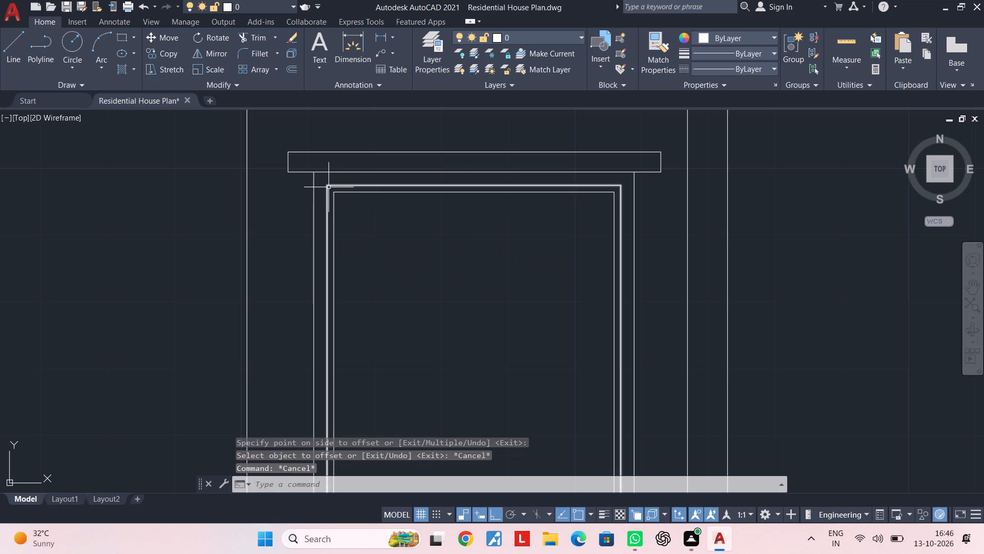
{"action": "scroll", "coordinate": [488, 327], "scroll_direction": "down", "scroll_amount": 1}
{"action": "middle_click_drag", "start_coordinate": [484, 309], "coordinate": [478, 218]}
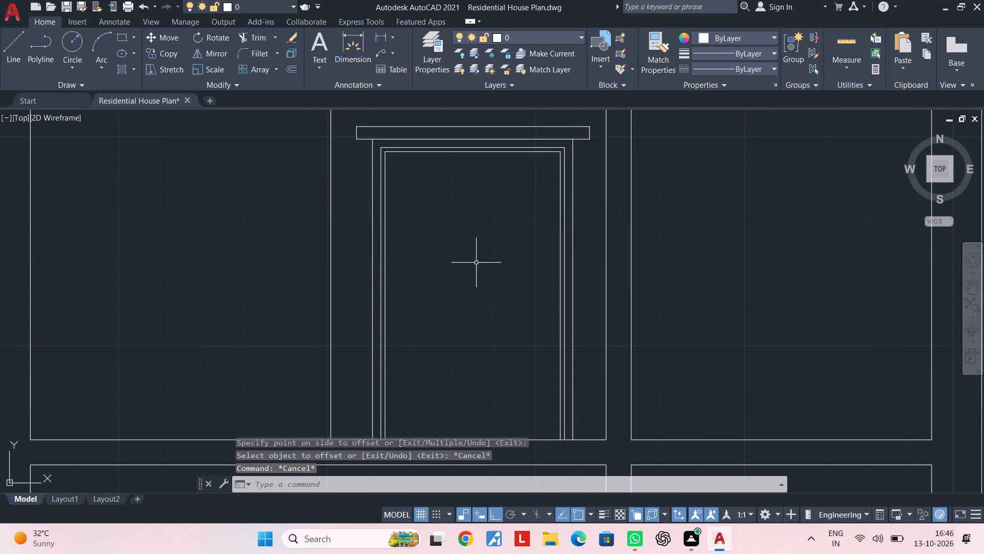
{"action": "middle_click_drag", "start_coordinate": [477, 256], "coordinate": [459, 273]}
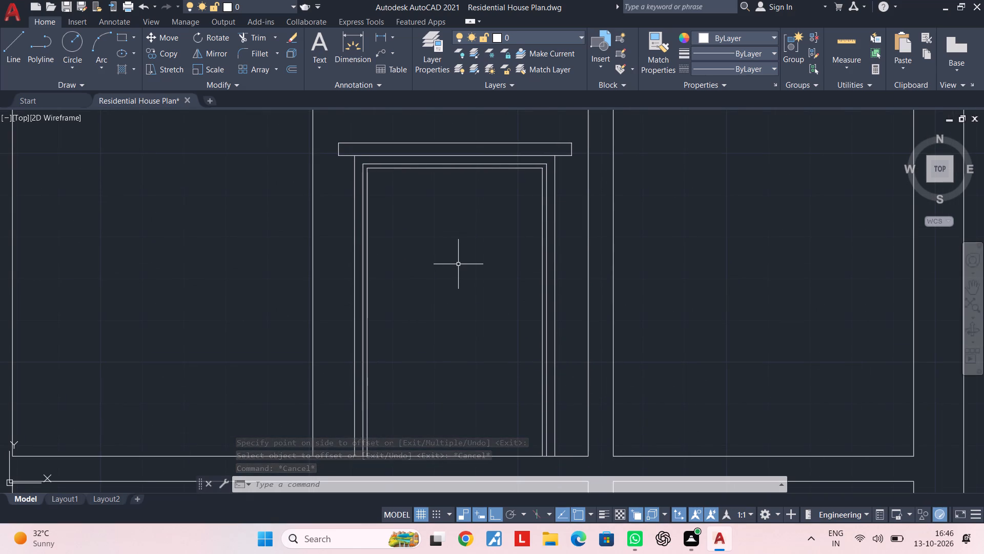
{"action": "key", "text": "Escape"}
{"action": "key", "text": "Escape"}
{"action": "key", "text": "Escape"}
{"action": "key", "text": "Escape"}
{"action": "key", "text": "Escape"}
{"action": "key", "text": "Escape"}
{"action": "key", "text": "Escape"}
{"action": "key", "text": "Escape"}
Draw a horizontal line across the door, from the midpoint of the innermost frame's left side to its right side.
{"action": "scroll", "coordinate": [458, 264], "scroll_direction": "down", "scroll_amount": 2}
{"action": "middle_click_drag", "start_coordinate": [458, 265], "coordinate": [403, 263]}
{"action": "key", "text": "Escape"}
{"action": "scroll", "coordinate": [398, 263], "scroll_direction": "up", "scroll_amount": 1}
{"action": "key", "text": "Escape"}
{"action": "key", "text": "l"}
{"action": "key", "text": "space"}
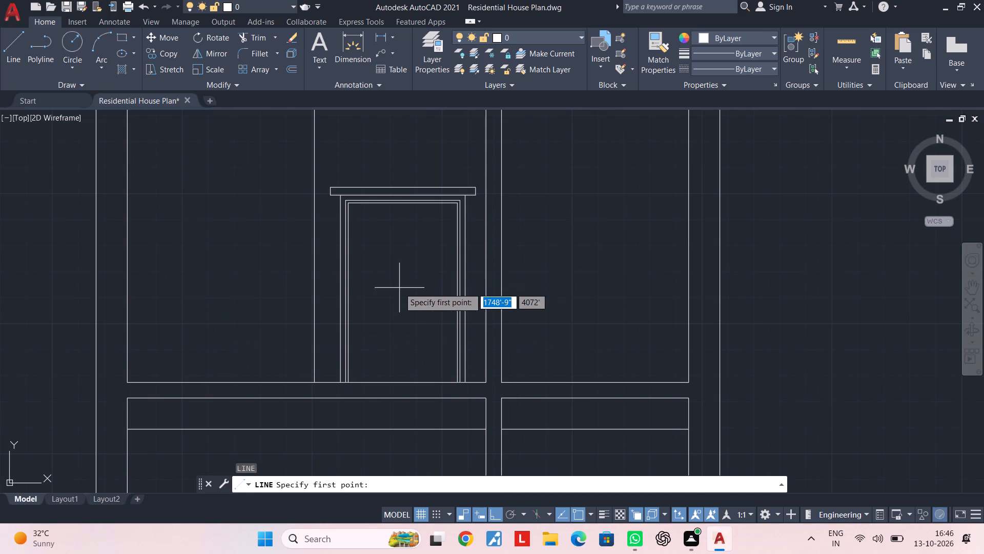
{"action": "scroll", "coordinate": [351, 290], "scroll_direction": "up", "scroll_amount": 3}
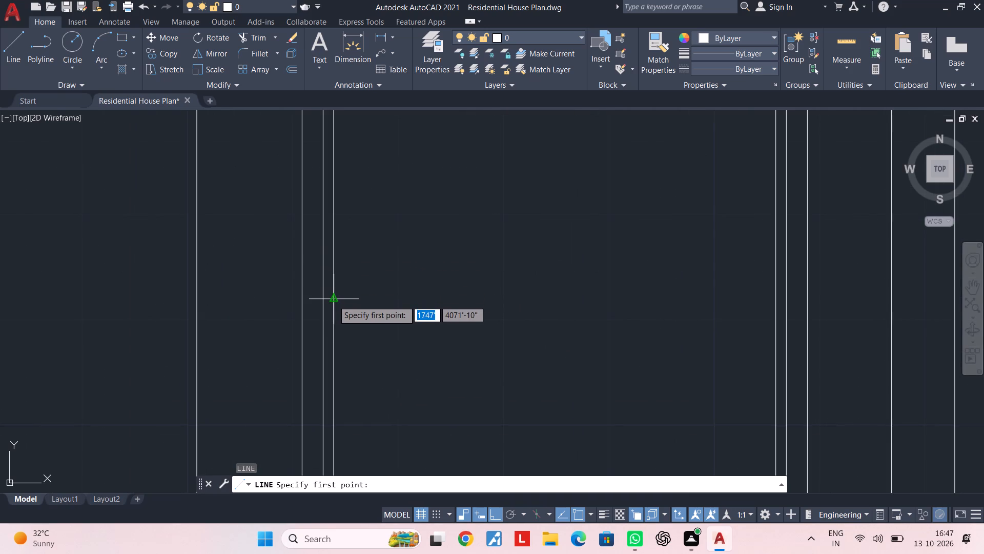
{"action": "left_click", "coordinate": [333, 301]}
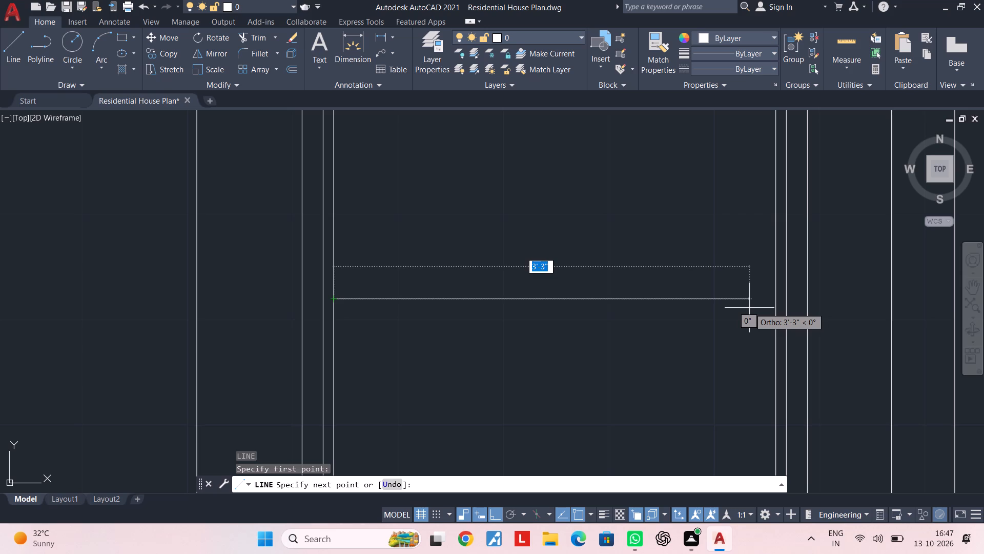
{"action": "left_click", "coordinate": [773, 298]}
{"action": "key", "text": "Escape"}
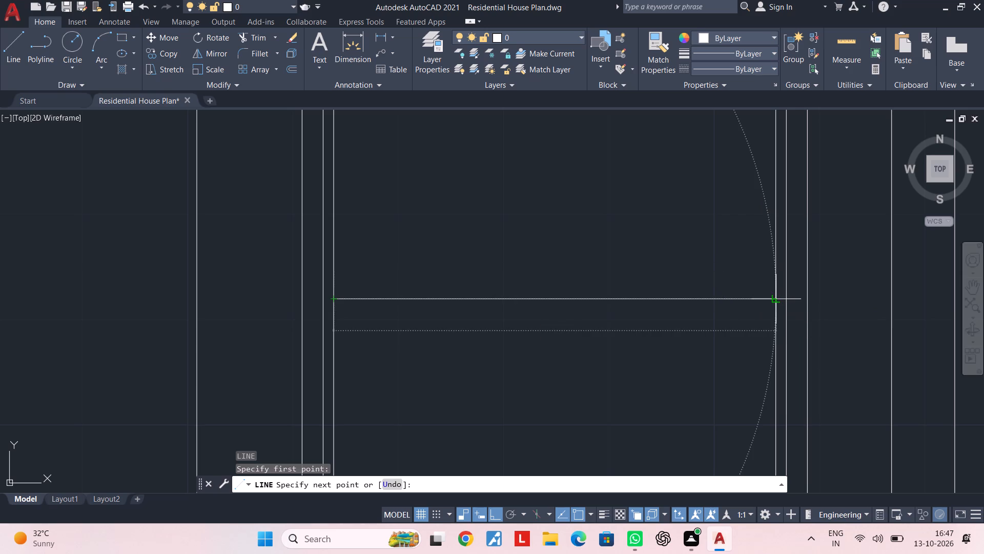
{"action": "key", "text": "Escape"}
{"action": "key", "text": "Escape"}
{"action": "key", "text": "Escape"}
Draw a vertical line from the midpoint of the innermost frame's head down to the floor line.
{"action": "scroll", "coordinate": [638, 273], "scroll_direction": "down", "scroll_amount": 3}
{"action": "middle_click_drag", "start_coordinate": [638, 273], "coordinate": [584, 302]}
{"action": "key", "text": "Escape"}
{"action": "key", "text": "Escape"}
{"action": "type", "text": "L"}
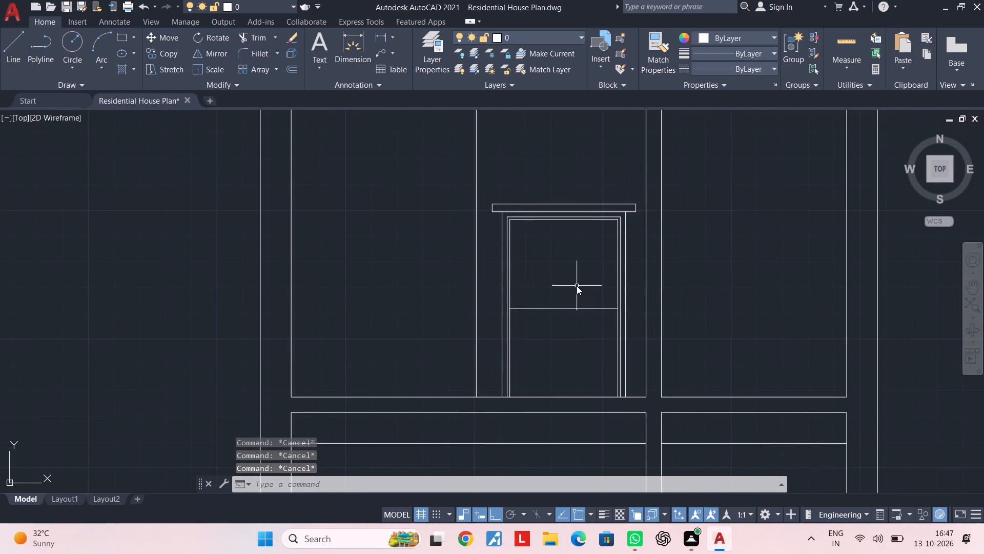
{"action": "key", "text": "space"}
{"action": "scroll", "coordinate": [517, 302], "scroll_direction": "up", "scroll_amount": 3}
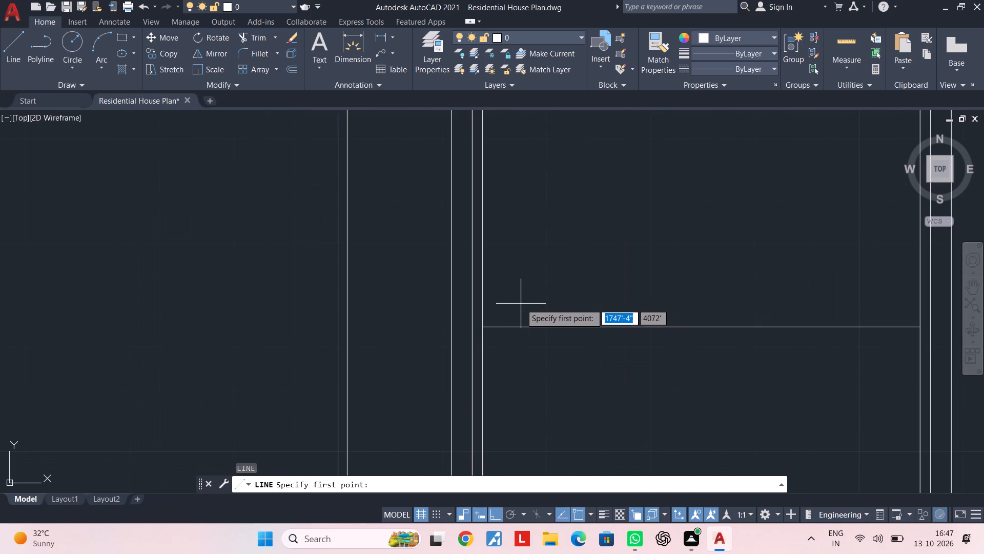
{"action": "scroll", "coordinate": [564, 291], "scroll_direction": "down", "scroll_amount": 2}
{"action": "middle_click_drag", "start_coordinate": [565, 291], "coordinate": [558, 293]}
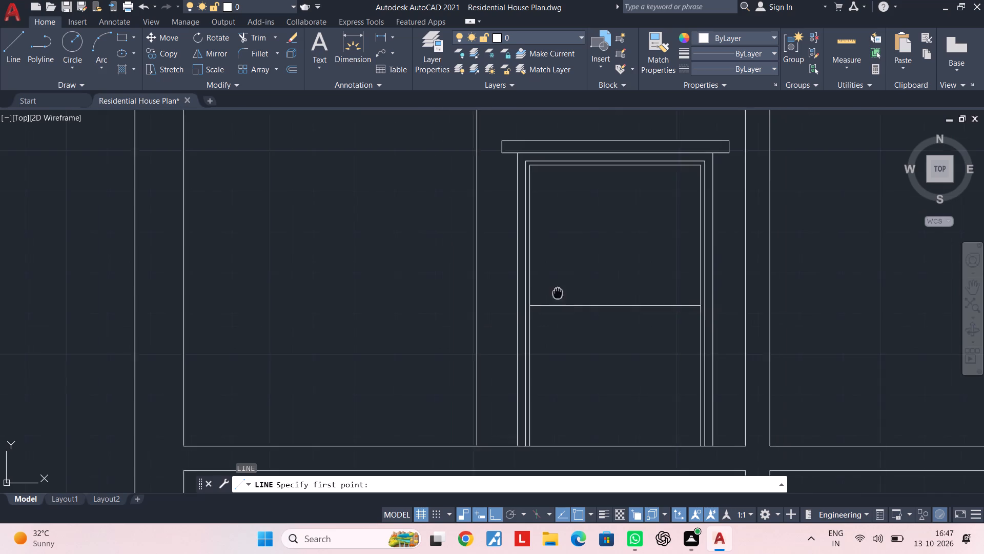
{"action": "middle_click_drag", "start_coordinate": [558, 293], "coordinate": [517, 305]}
{"action": "left_click", "coordinate": [572, 181]}
{"action": "middle_click_drag", "start_coordinate": [559, 326], "coordinate": [550, 291]}
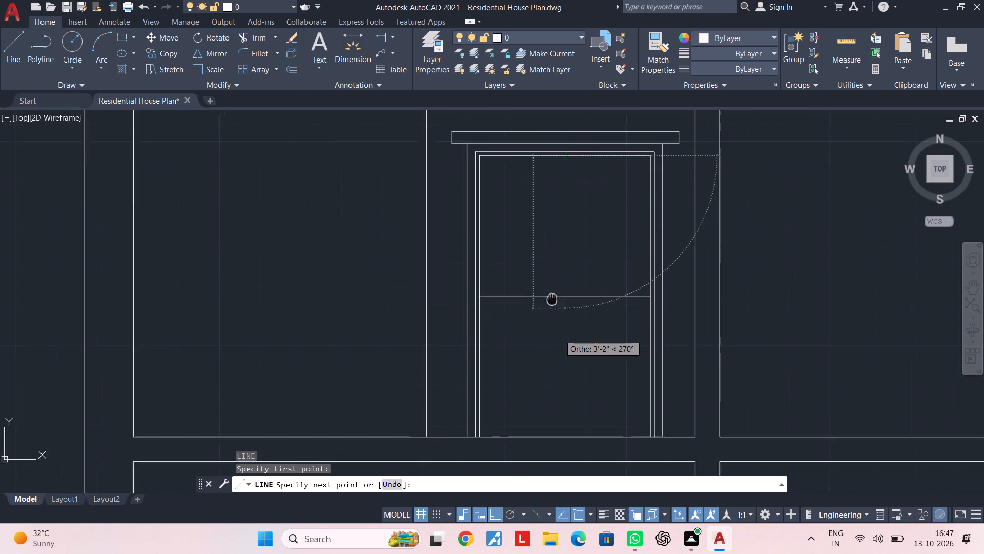
{"action": "middle_click_drag", "start_coordinate": [550, 291], "coordinate": [547, 267]}
{"action": "left_click", "coordinate": [560, 400]}
{"action": "key", "text": "Escape"}
{"action": "key", "text": "Escape"}
{"action": "key", "text": "Escape"}
{"action": "key", "text": "Escape"}
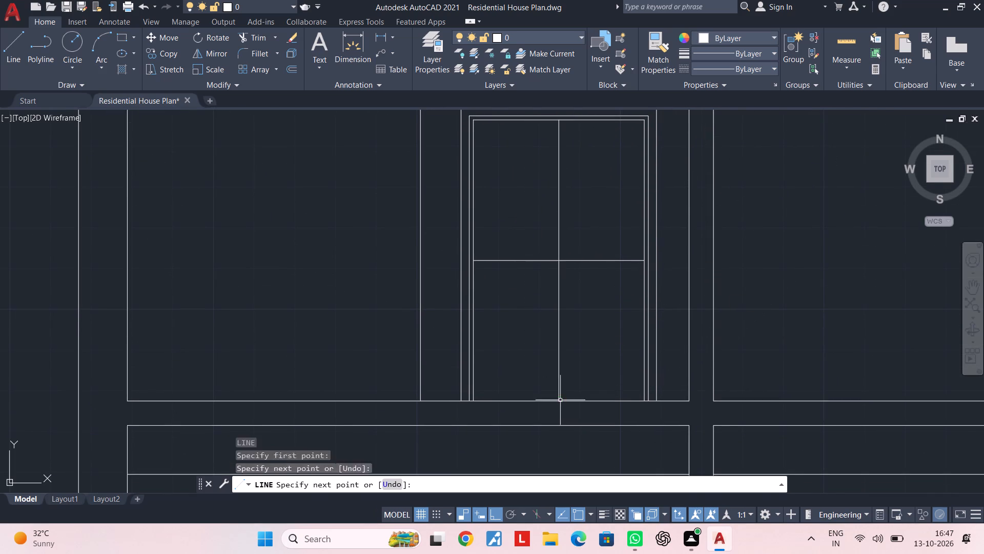
{"action": "key", "text": "Escape"}
{"action": "key", "text": "Escape"}
{"action": "key", "text": "Escape"}
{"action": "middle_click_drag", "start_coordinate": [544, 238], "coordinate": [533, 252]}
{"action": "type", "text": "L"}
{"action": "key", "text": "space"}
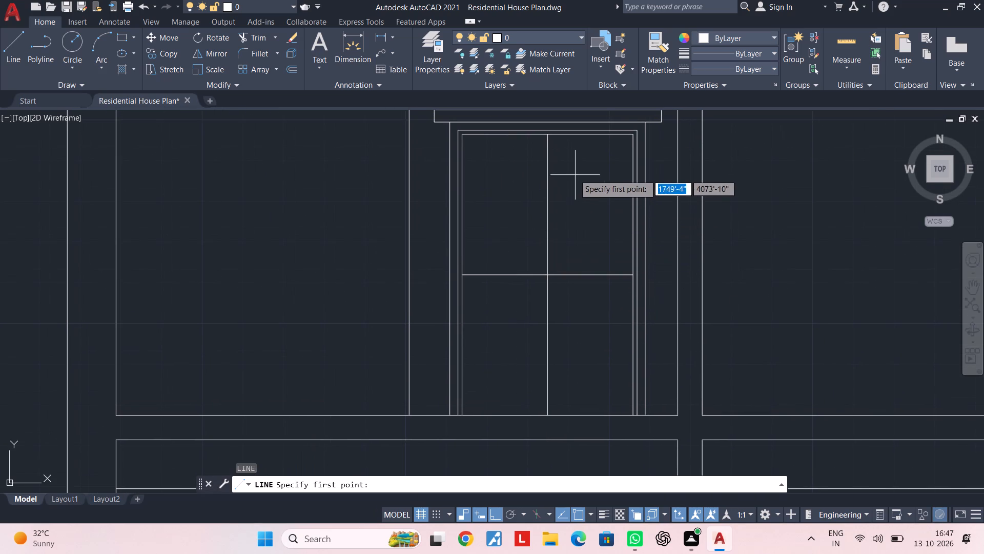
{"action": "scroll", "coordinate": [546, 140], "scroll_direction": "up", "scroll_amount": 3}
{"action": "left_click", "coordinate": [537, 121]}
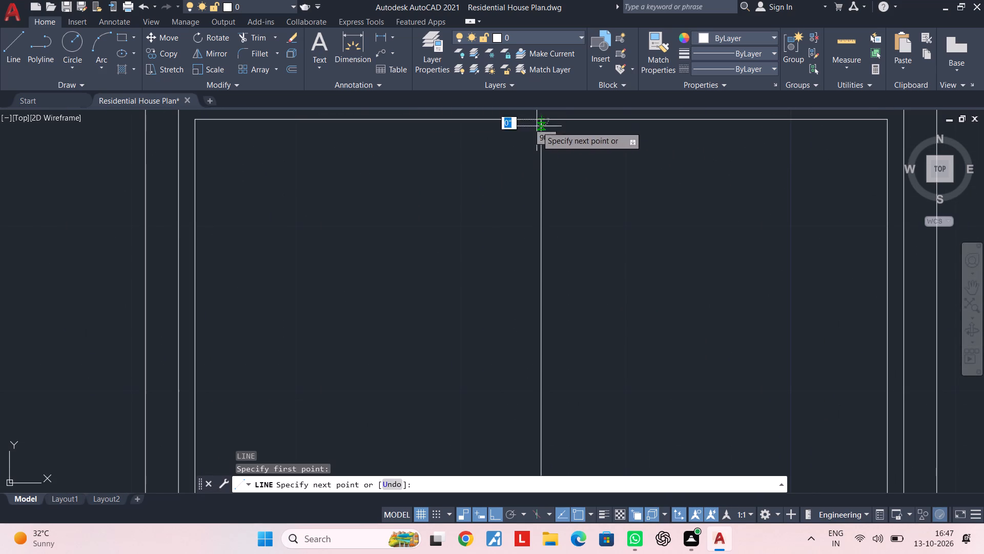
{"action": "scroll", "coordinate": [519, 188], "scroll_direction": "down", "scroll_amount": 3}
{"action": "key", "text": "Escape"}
Draw a closed diamond in the door panel linking the ends of the vertical and horizontal centre lines.
{"action": "key", "text": "space"}
{"action": "scroll", "coordinate": [518, 175], "scroll_direction": "up", "scroll_amount": 3}
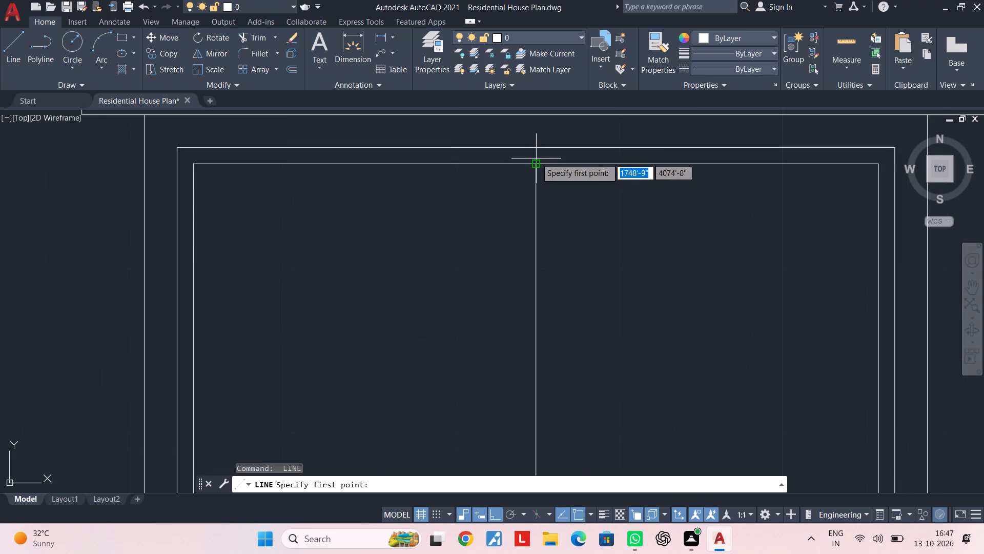
{"action": "left_click", "coordinate": [537, 164]}
{"action": "scroll", "coordinate": [485, 206], "scroll_direction": "down", "scroll_amount": 4}
{"action": "middle_click_drag", "start_coordinate": [486, 209], "coordinate": [528, 119]}
{"action": "scroll", "coordinate": [500, 214], "scroll_direction": "up", "scroll_amount": 2}
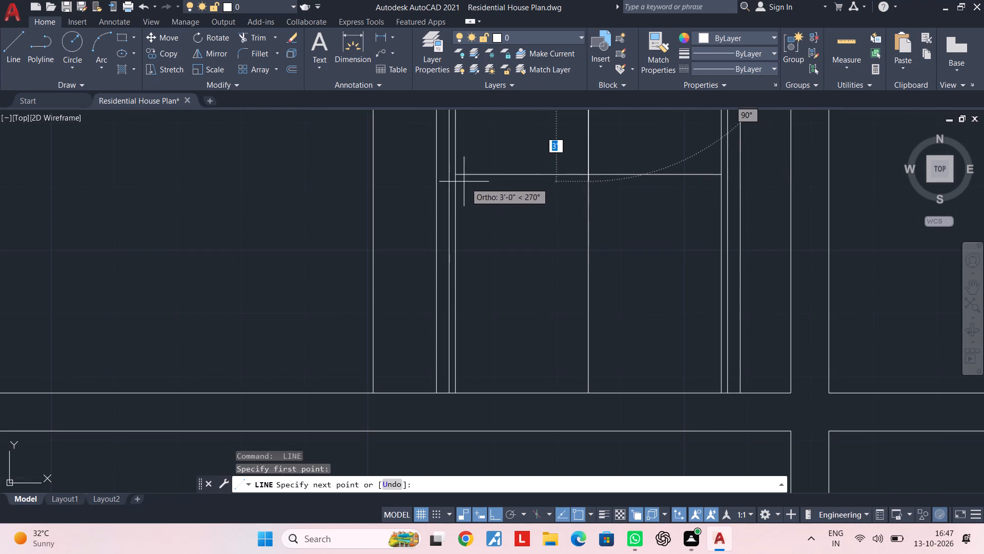
{"action": "middle_click_drag", "start_coordinate": [454, 171], "coordinate": [451, 191]}
{"action": "scroll", "coordinate": [454, 171], "scroll_direction": "up", "scroll_amount": 3}
{"action": "left_click", "coordinate": [448, 203]}
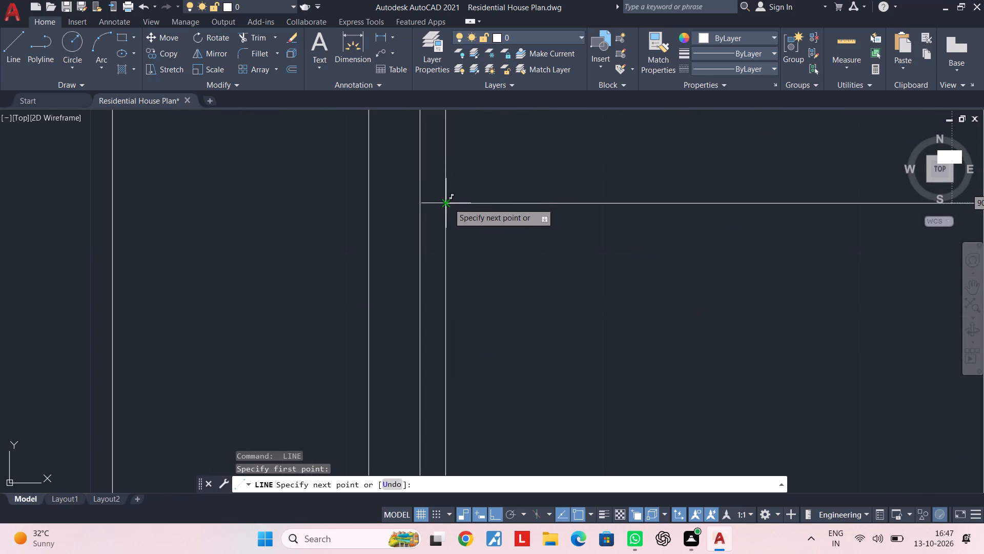
{"action": "scroll", "coordinate": [491, 242], "scroll_direction": "down", "scroll_amount": 4}
{"action": "middle_click_drag", "start_coordinate": [519, 257], "coordinate": [458, 211]}
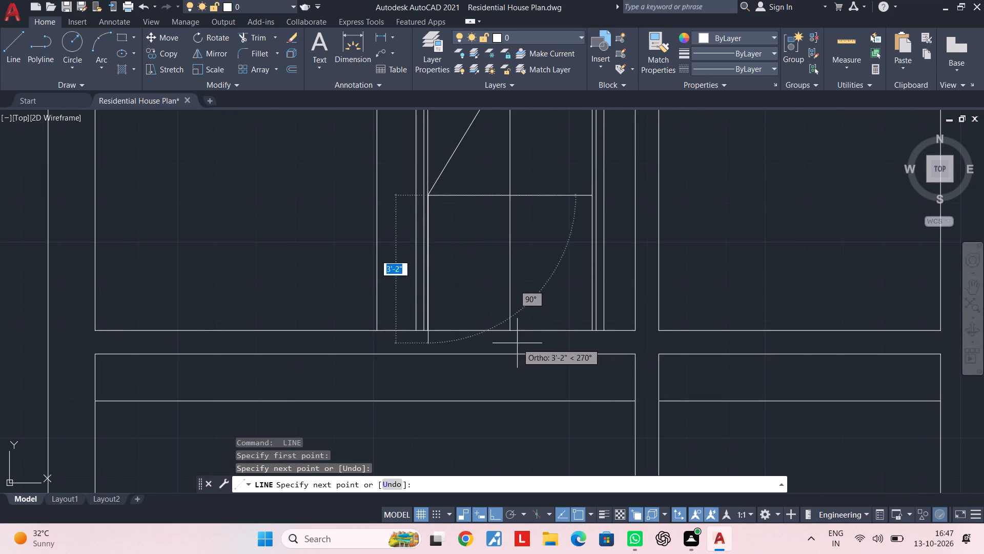
{"action": "left_click", "coordinate": [509, 331]}
{"action": "scroll", "coordinate": [589, 196], "scroll_direction": "up", "scroll_amount": 3}
{"action": "left_click", "coordinate": [591, 197]}
{"action": "scroll", "coordinate": [591, 197], "scroll_direction": "down", "scroll_amount": 5}
{"action": "middle_click_drag", "start_coordinate": [575, 165], "coordinate": [572, 258]}
{"action": "scroll", "coordinate": [507, 158], "scroll_direction": "up", "scroll_amount": 3}
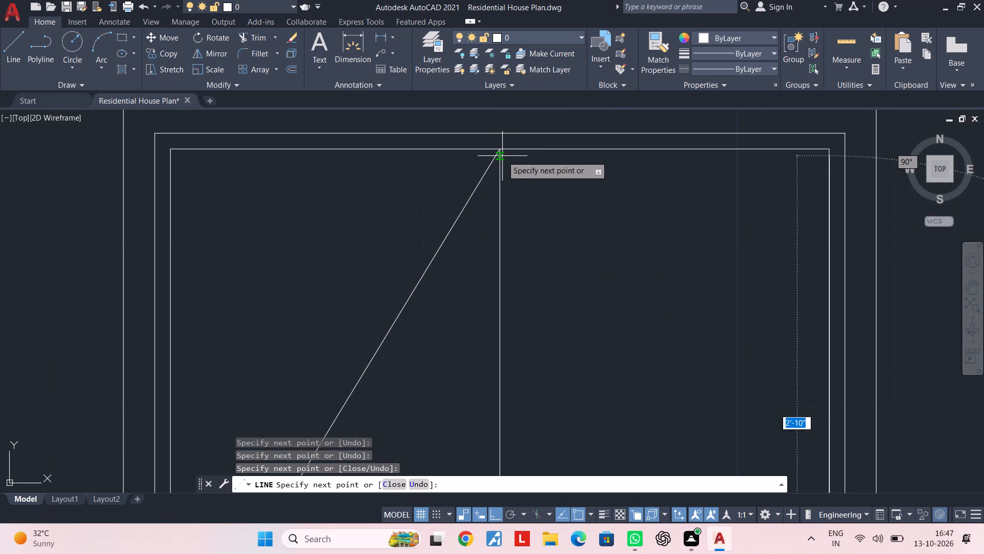
{"action": "left_click", "coordinate": [502, 150]}
{"action": "key", "text": "Escape"}
{"action": "scroll", "coordinate": [554, 264], "scroll_direction": "down", "scroll_amount": 4}
{"action": "middle_click_drag", "start_coordinate": [554, 261], "coordinate": [535, 144]}
{"action": "key", "text": "Escape"}
{"action": "scroll", "coordinate": [549, 237], "scroll_direction": "up", "scroll_amount": 2}
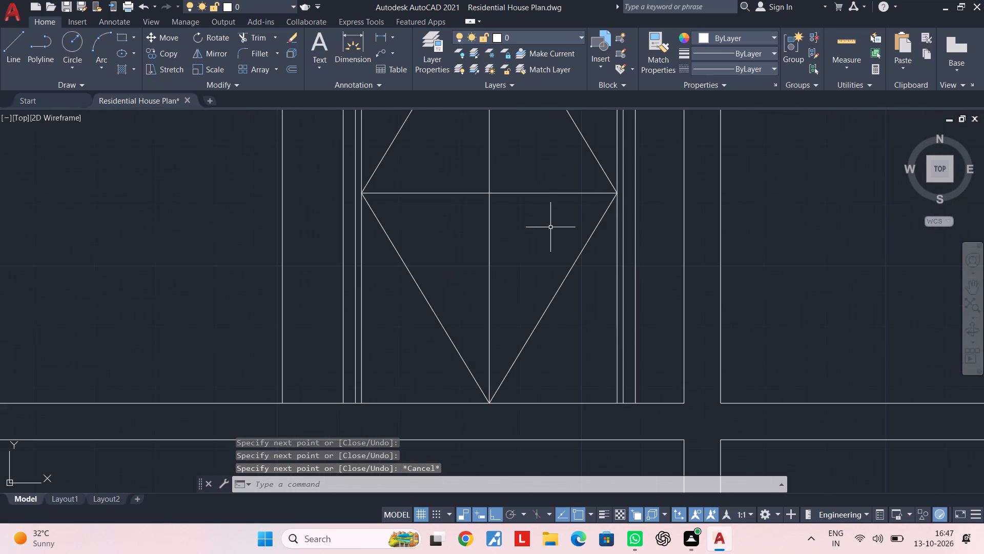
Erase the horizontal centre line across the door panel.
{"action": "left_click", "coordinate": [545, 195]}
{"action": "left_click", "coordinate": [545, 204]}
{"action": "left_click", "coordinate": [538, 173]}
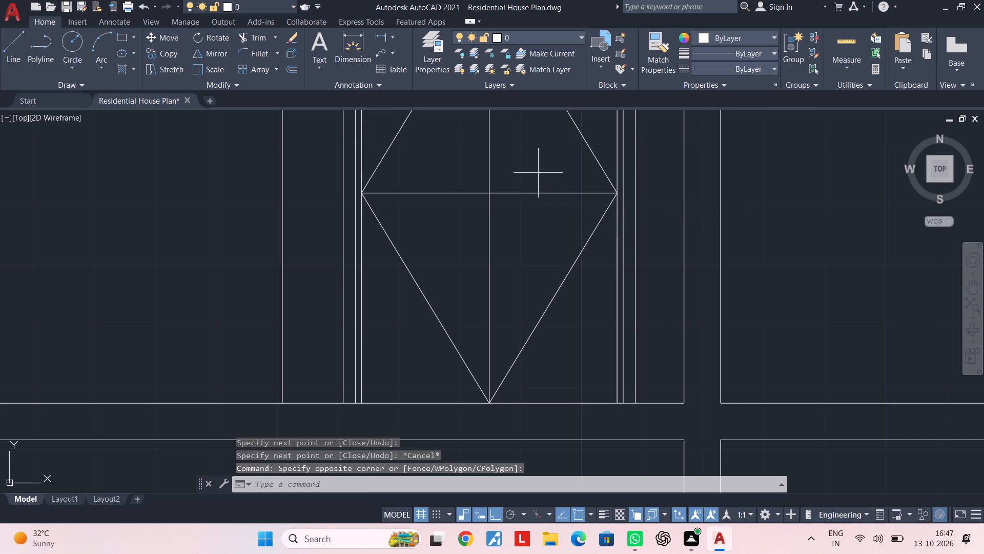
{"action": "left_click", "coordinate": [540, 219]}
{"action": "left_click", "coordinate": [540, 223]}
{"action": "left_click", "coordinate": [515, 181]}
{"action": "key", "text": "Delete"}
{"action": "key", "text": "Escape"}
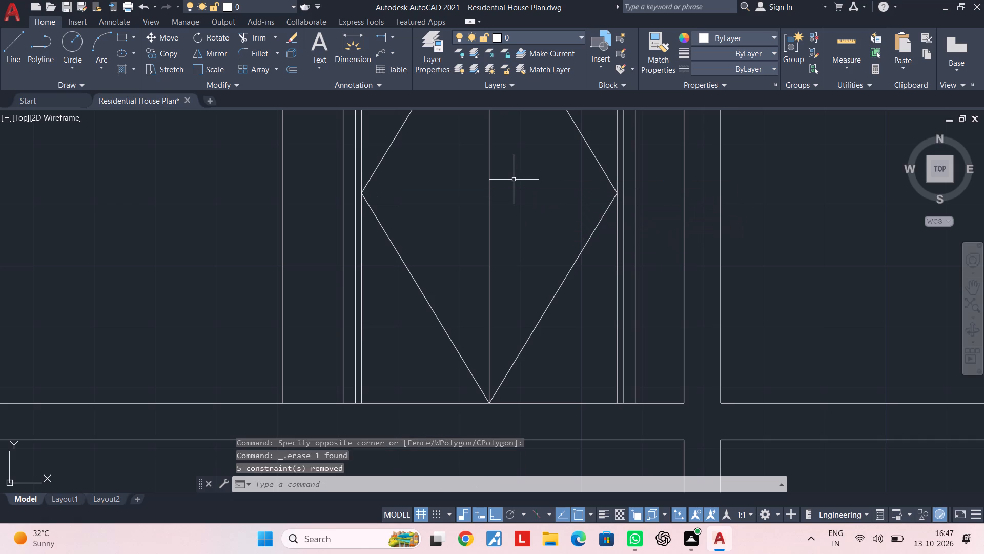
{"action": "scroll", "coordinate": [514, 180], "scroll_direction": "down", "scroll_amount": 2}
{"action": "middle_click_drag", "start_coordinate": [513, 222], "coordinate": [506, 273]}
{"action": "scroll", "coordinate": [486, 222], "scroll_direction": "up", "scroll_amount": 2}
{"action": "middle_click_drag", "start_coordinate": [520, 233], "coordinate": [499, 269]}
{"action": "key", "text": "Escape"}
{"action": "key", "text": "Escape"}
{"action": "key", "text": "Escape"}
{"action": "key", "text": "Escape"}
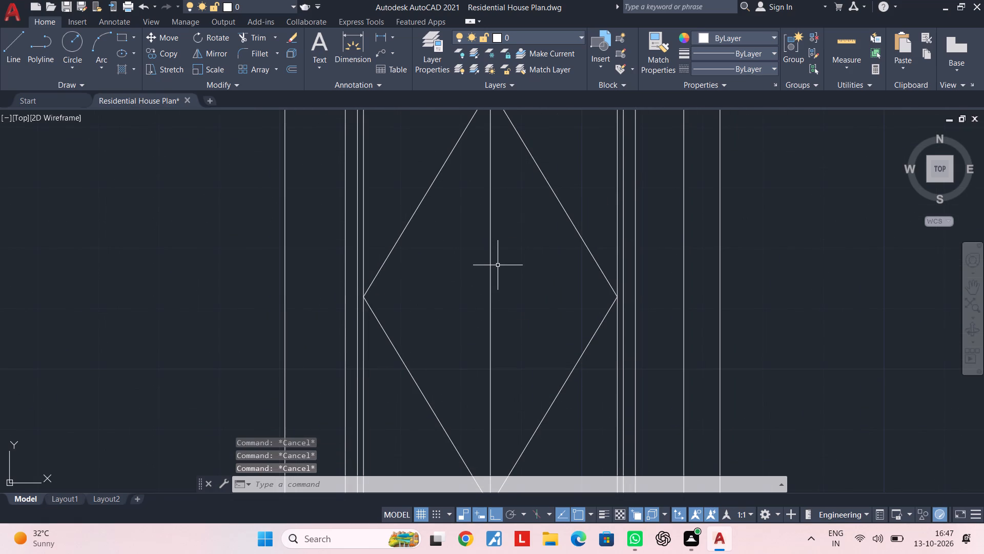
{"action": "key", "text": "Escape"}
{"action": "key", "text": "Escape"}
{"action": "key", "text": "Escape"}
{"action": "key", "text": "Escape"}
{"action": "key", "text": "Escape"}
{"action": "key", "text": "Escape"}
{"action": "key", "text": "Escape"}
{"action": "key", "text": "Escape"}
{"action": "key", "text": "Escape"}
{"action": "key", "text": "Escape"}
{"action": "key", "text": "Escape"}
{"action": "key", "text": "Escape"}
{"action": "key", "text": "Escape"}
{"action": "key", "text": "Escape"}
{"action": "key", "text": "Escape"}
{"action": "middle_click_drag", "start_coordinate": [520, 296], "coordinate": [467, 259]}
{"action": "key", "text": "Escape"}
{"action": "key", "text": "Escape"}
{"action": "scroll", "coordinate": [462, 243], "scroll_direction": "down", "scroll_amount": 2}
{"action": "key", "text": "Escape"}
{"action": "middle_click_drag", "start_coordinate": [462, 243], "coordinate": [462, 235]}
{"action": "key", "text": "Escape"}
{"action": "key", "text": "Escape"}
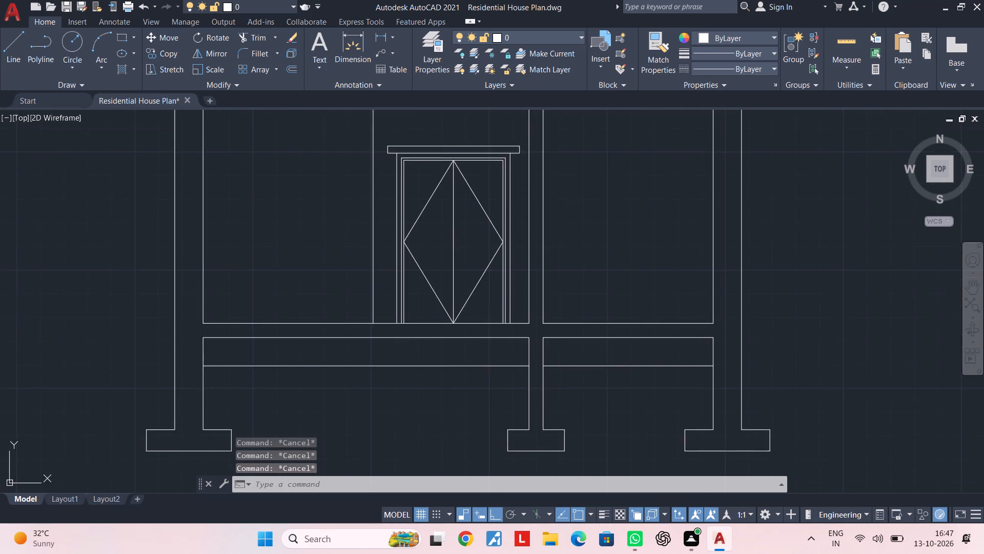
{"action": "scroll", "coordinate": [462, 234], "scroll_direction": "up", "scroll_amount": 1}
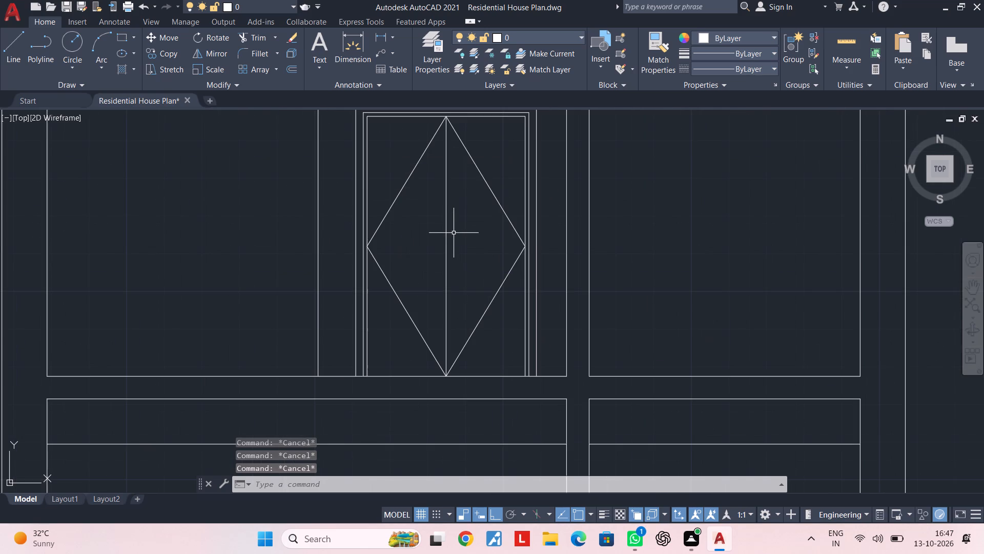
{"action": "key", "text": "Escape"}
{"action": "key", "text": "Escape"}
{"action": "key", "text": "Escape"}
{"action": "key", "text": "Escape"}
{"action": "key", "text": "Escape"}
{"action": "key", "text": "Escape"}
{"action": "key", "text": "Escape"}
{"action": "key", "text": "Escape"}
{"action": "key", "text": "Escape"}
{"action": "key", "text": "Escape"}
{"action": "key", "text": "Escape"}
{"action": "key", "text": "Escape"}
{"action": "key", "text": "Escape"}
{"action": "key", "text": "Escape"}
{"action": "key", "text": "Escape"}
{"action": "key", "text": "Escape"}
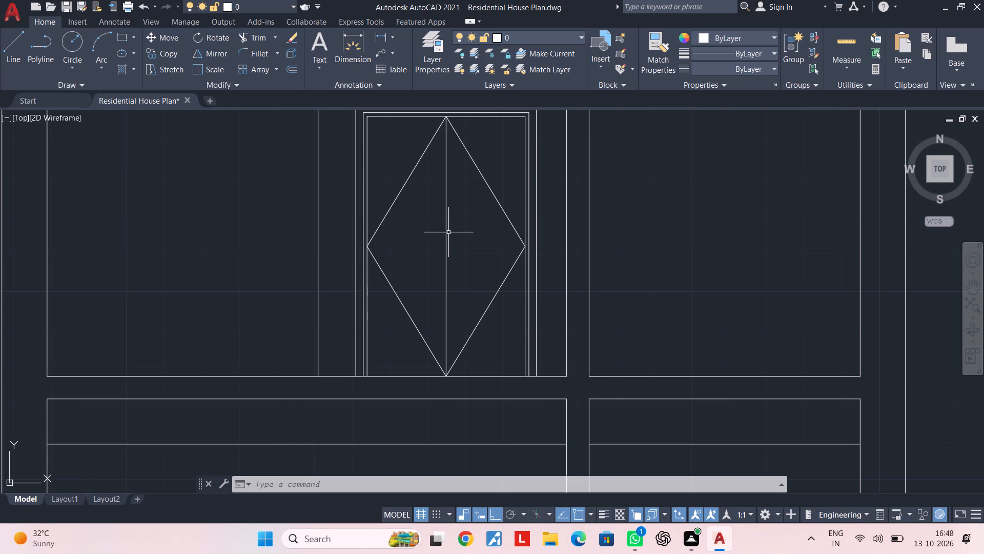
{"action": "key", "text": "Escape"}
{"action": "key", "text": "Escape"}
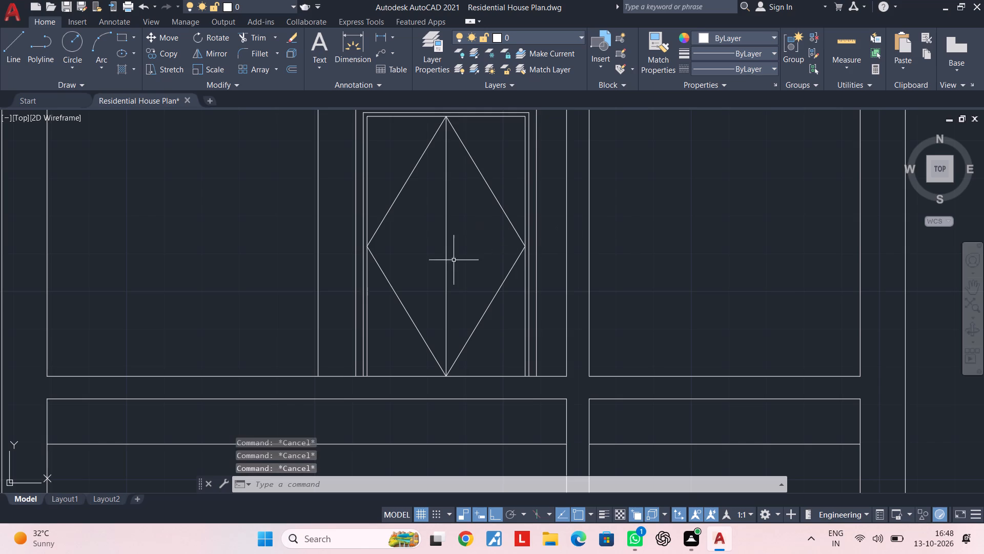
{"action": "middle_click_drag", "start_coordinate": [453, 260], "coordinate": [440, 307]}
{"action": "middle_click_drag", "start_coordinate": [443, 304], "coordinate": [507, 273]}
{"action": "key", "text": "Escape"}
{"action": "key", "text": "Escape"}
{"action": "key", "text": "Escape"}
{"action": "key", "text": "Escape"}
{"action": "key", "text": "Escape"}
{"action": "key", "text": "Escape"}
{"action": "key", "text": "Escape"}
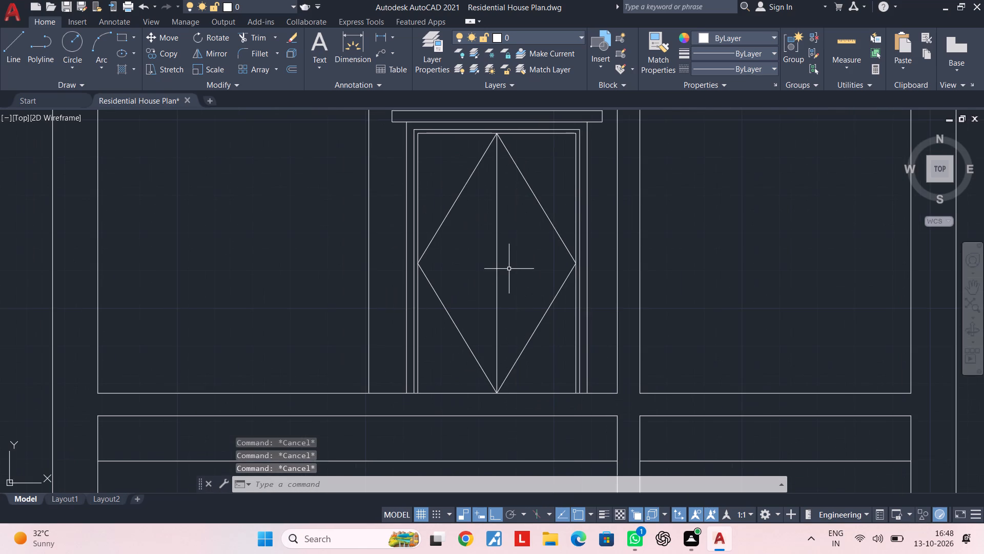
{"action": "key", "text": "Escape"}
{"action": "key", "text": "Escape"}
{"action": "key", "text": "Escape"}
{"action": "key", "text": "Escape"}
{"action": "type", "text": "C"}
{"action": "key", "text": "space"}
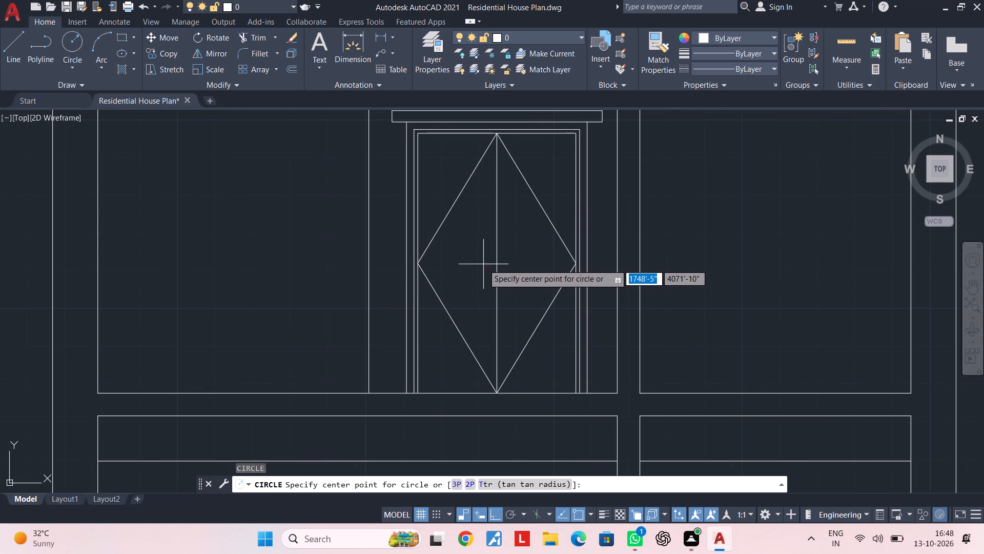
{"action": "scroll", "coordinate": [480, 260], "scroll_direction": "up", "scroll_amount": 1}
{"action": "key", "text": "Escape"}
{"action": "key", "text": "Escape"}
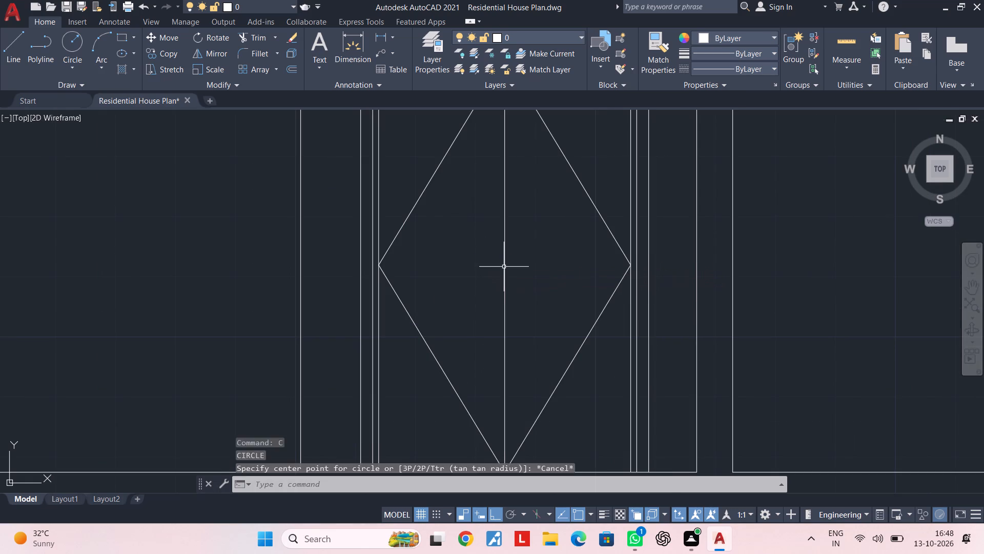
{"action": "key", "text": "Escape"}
Draw a horizontal line across the door panel between the diamond's left and right corners.
{"action": "key", "text": "l"}
{"action": "key", "text": "space"}
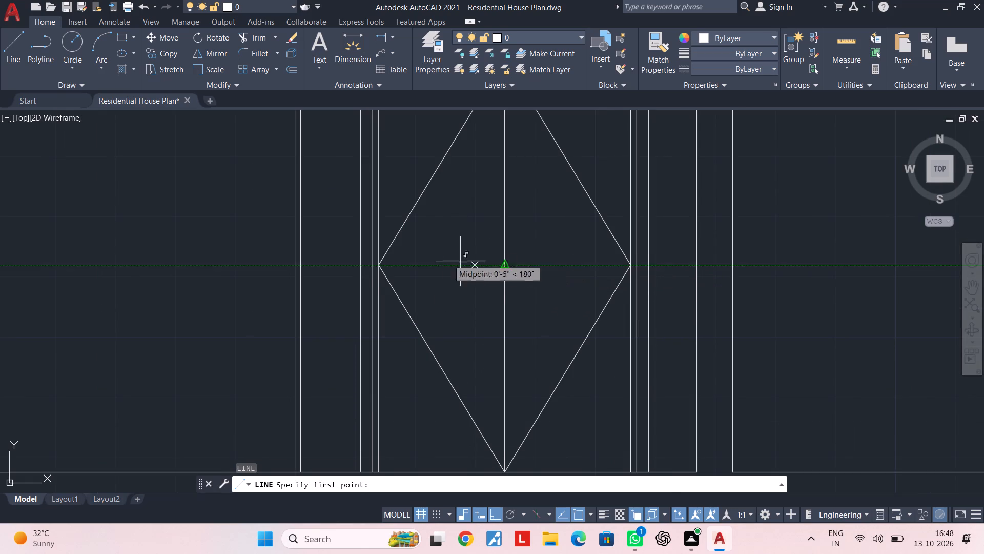
{"action": "left_click", "coordinate": [382, 267]}
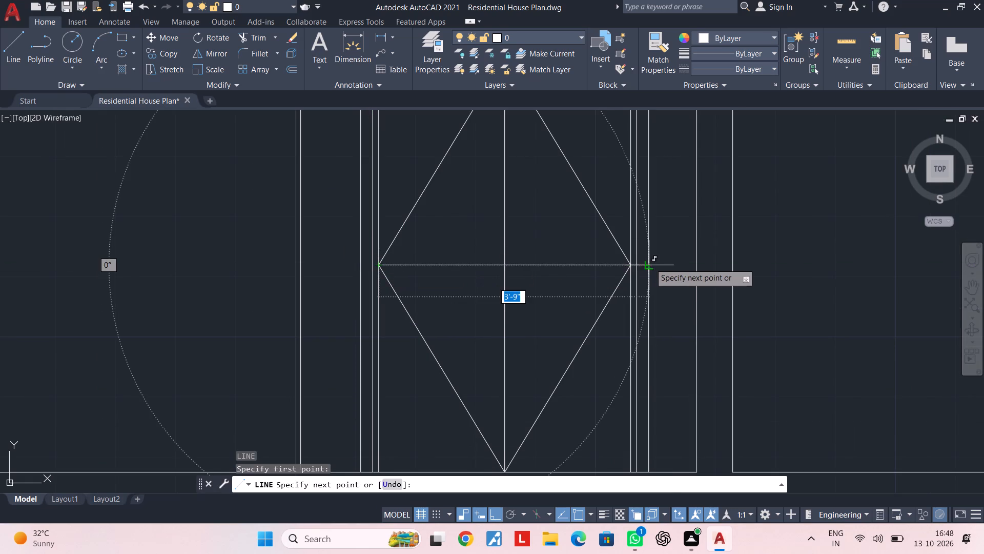
{"action": "left_click", "coordinate": [629, 266]}
{"action": "key", "text": "Escape"}
{"action": "key", "text": "Escape"}
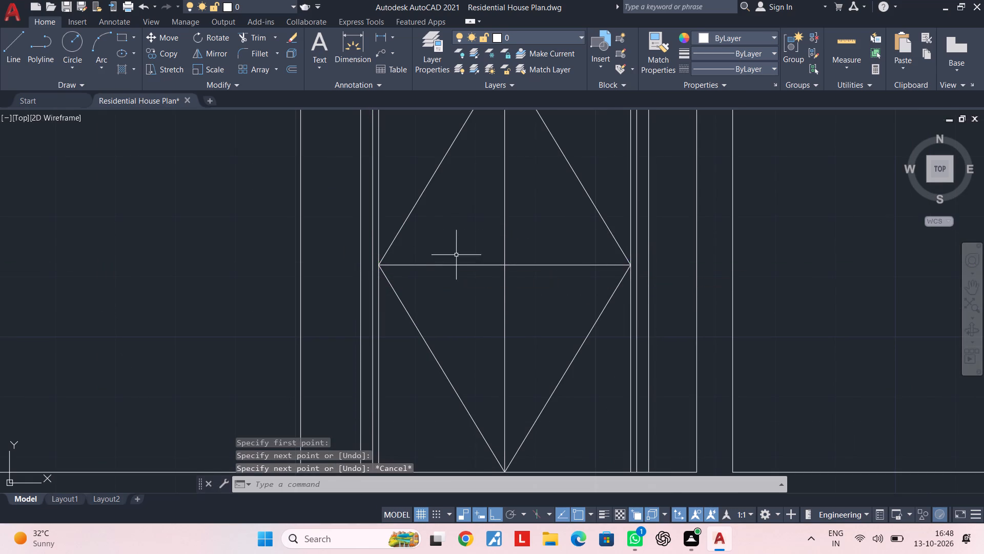
Draw a circle of about 1" radius just above the horizontal centre line, slightly left of the door's vertical centre line.
{"action": "scroll", "coordinate": [465, 248], "scroll_direction": "up", "scroll_amount": 2}
{"action": "middle_click_drag", "start_coordinate": [467, 250], "coordinate": [458, 313]}
{"action": "key", "text": "Escape"}
{"action": "scroll", "coordinate": [478, 295], "scroll_direction": "down", "scroll_amount": 1}
{"action": "middle_click_drag", "start_coordinate": [478, 295], "coordinate": [473, 315]}
{"action": "key", "text": "Escape"}
{"action": "key", "text": "Escape"}
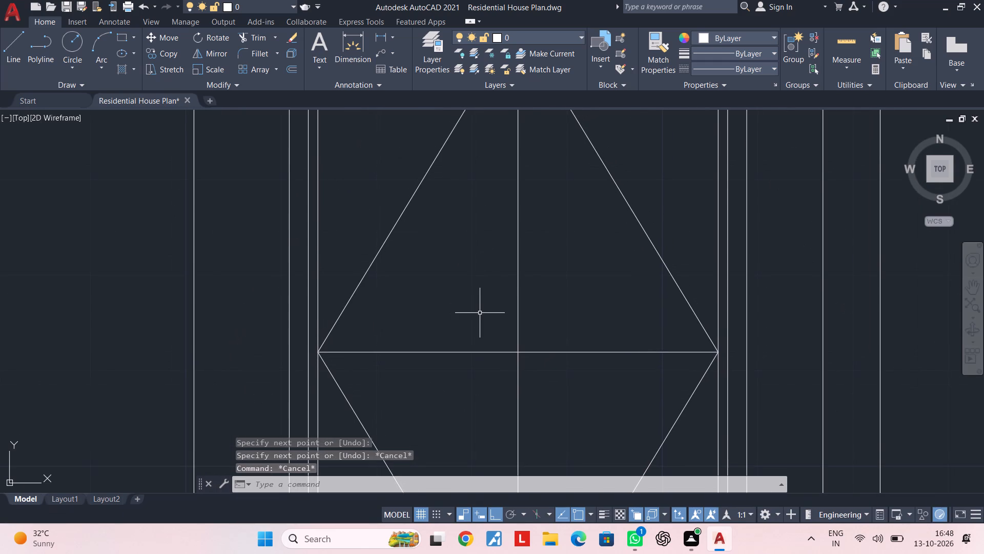
{"action": "key", "text": "c"}
{"action": "key", "text": "space"}
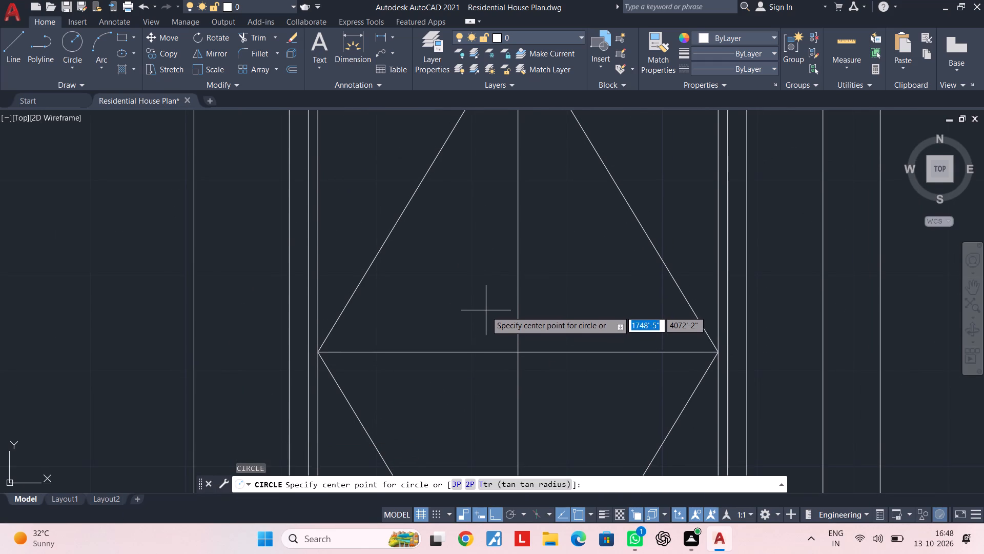
{"action": "scroll", "coordinate": [488, 318], "scroll_direction": "up", "scroll_amount": 1}
{"action": "left_click", "coordinate": [493, 331]}
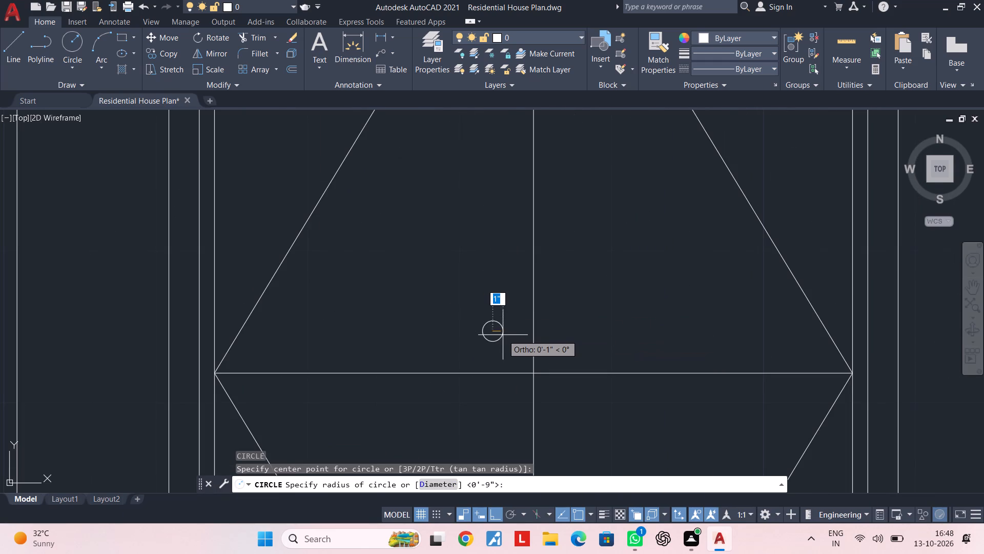
{"action": "left_click", "coordinate": [506, 337]}
{"action": "key", "text": "Escape"}
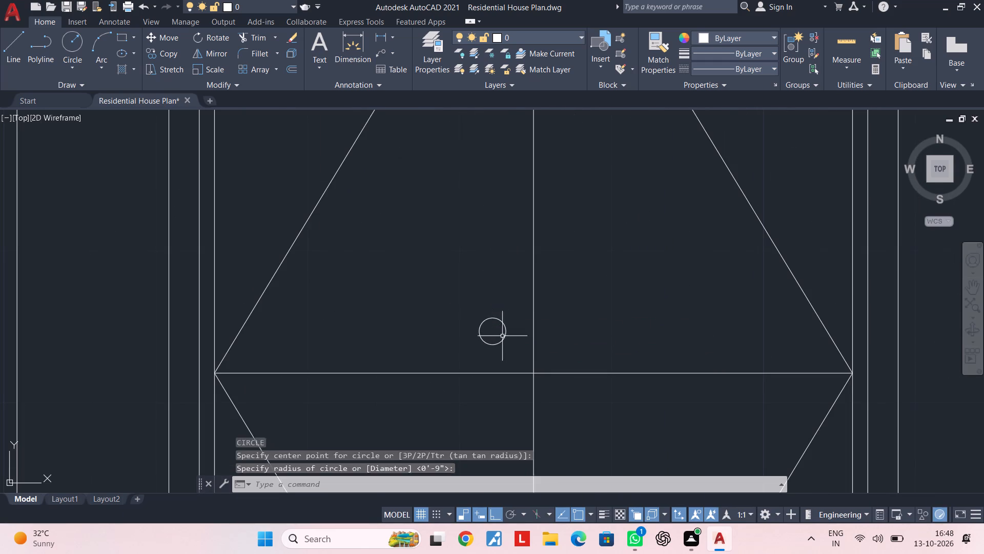
{"action": "scroll", "coordinate": [502, 336], "scroll_direction": "up", "scroll_amount": 2}
{"action": "middle_click_drag", "start_coordinate": [493, 327], "coordinate": [501, 361]}
{"action": "key", "text": "Escape"}
{"action": "middle_click_drag", "start_coordinate": [500, 361], "coordinate": [554, 339]}
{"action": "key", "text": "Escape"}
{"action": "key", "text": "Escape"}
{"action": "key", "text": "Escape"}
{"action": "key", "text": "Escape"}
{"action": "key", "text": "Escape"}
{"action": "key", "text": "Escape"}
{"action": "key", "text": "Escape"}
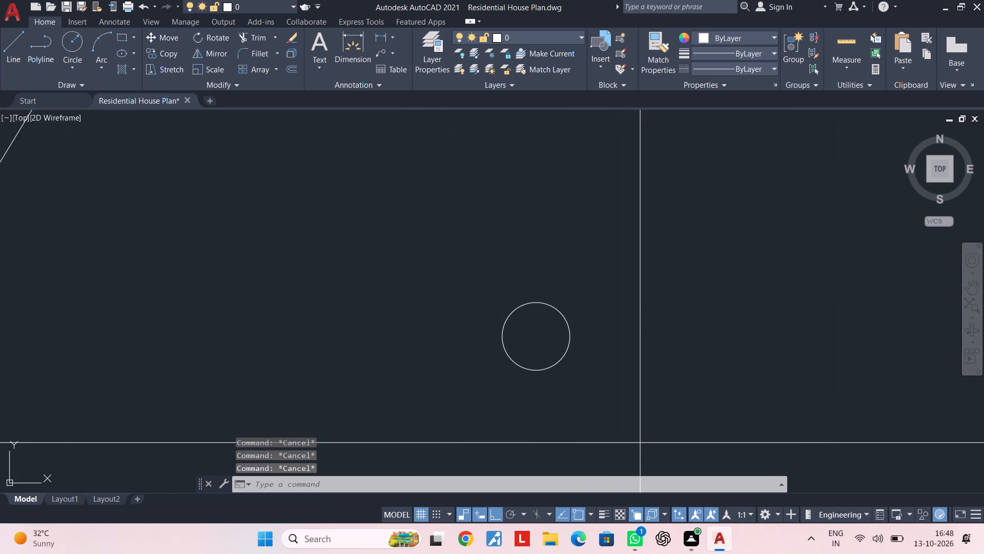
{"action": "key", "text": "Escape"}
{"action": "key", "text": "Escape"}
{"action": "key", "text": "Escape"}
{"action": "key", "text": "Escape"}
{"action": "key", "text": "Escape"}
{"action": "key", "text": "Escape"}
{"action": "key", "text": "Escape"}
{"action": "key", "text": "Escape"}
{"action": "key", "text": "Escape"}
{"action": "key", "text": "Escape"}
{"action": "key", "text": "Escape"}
Draw a short vertical line from the small circle's centre up past its top edge.
{"action": "key", "text": "l"}
{"action": "key", "text": "space"}
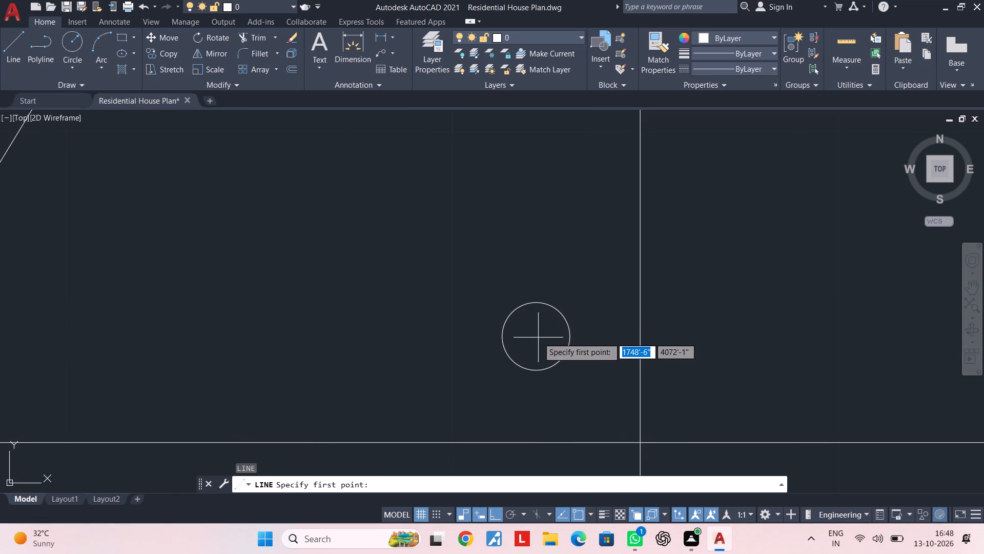
{"action": "left_click", "coordinate": [536, 337]}
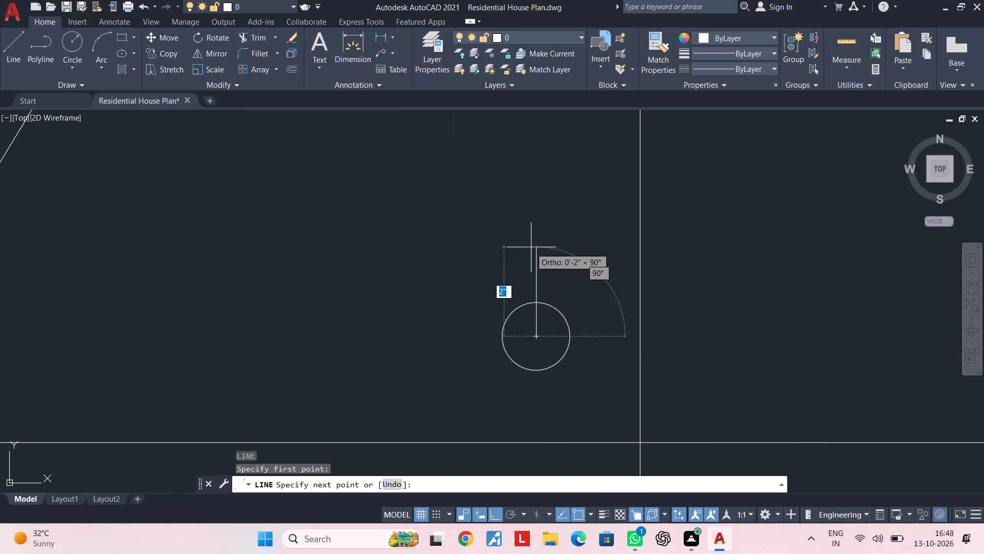
{"action": "left_click", "coordinate": [532, 228]}
{"action": "key", "text": "Escape"}
{"action": "key", "text": "Escape"}
{"action": "key", "text": "Escape"}
{"action": "key", "text": "Escape"}
{"action": "key", "text": "Escape"}
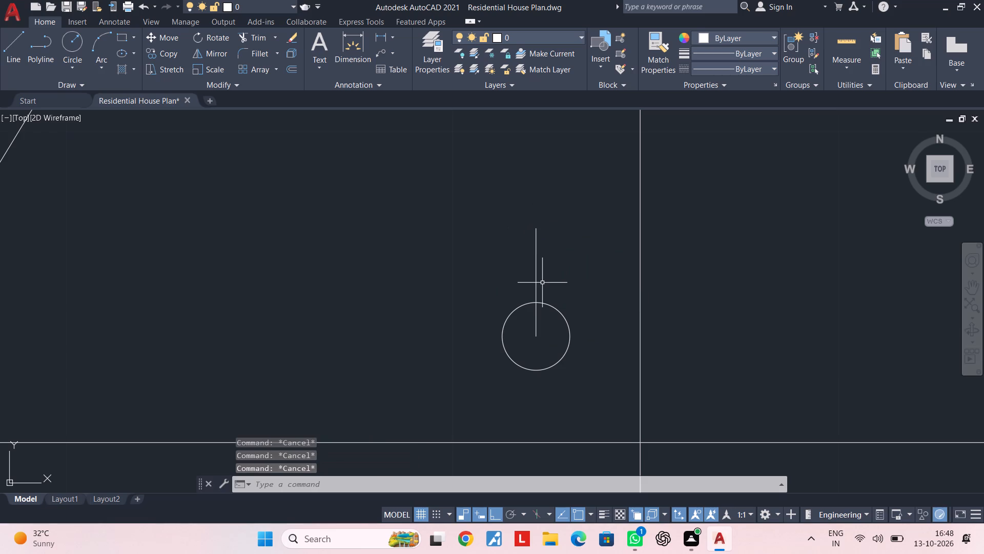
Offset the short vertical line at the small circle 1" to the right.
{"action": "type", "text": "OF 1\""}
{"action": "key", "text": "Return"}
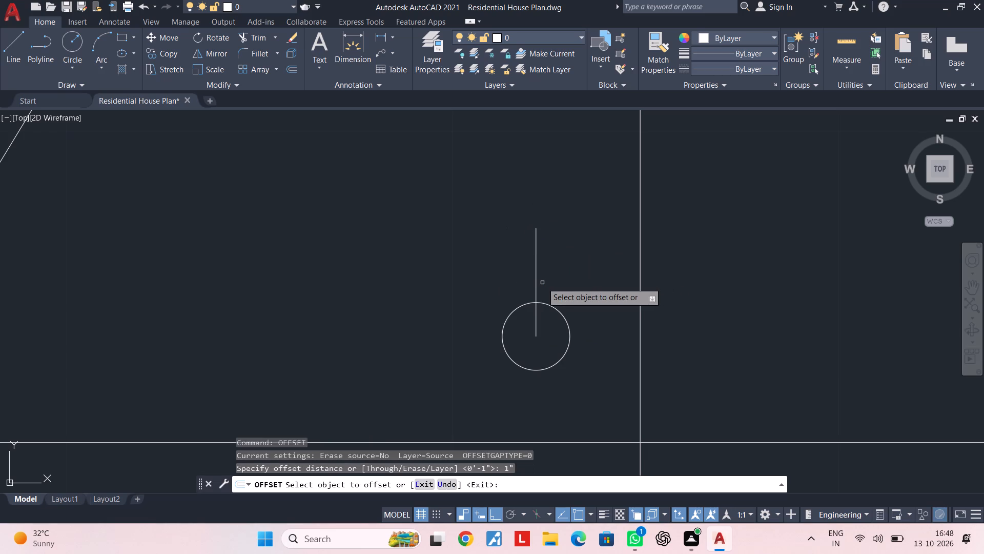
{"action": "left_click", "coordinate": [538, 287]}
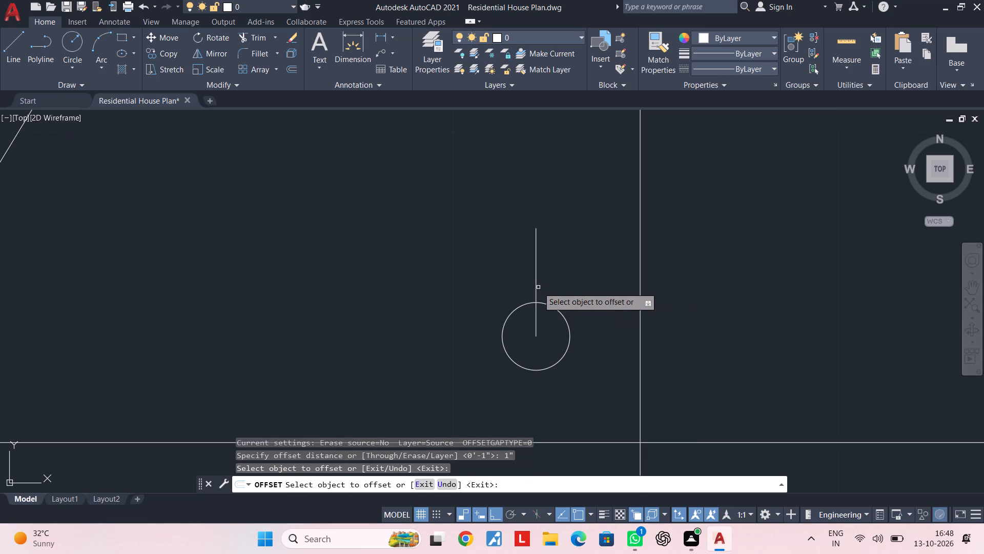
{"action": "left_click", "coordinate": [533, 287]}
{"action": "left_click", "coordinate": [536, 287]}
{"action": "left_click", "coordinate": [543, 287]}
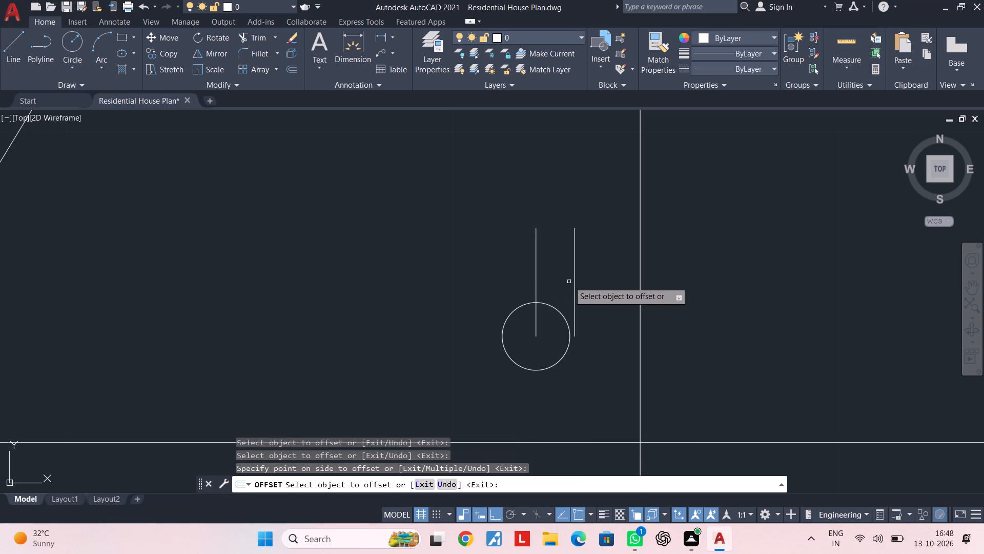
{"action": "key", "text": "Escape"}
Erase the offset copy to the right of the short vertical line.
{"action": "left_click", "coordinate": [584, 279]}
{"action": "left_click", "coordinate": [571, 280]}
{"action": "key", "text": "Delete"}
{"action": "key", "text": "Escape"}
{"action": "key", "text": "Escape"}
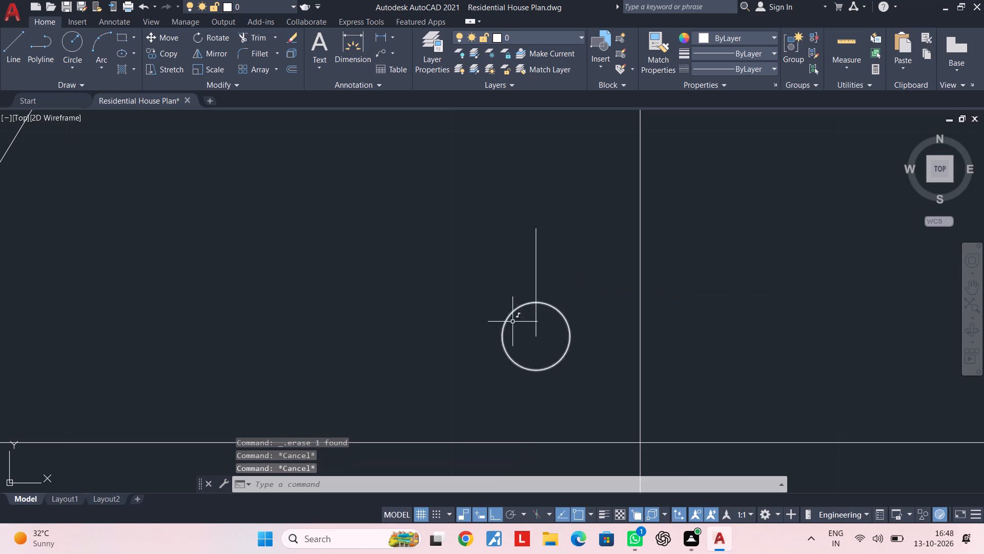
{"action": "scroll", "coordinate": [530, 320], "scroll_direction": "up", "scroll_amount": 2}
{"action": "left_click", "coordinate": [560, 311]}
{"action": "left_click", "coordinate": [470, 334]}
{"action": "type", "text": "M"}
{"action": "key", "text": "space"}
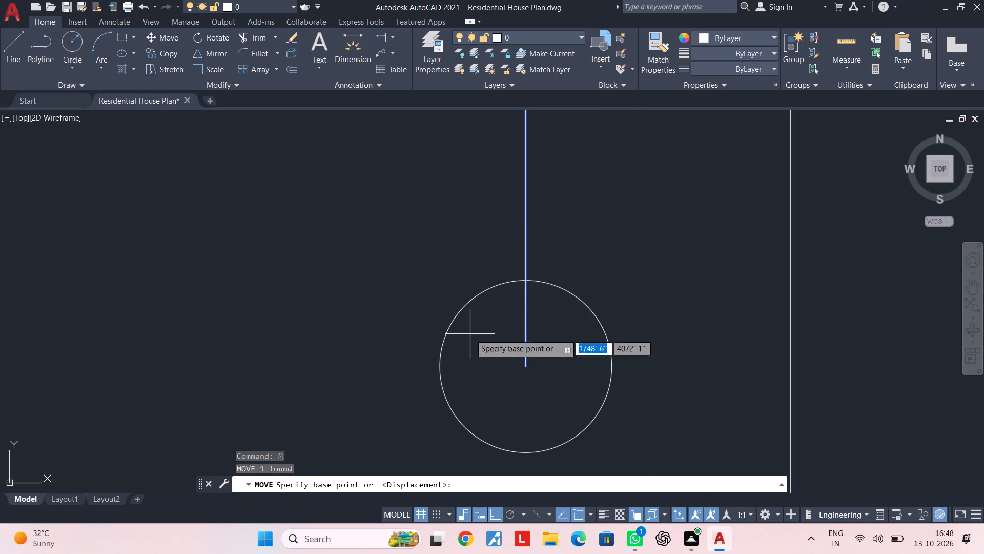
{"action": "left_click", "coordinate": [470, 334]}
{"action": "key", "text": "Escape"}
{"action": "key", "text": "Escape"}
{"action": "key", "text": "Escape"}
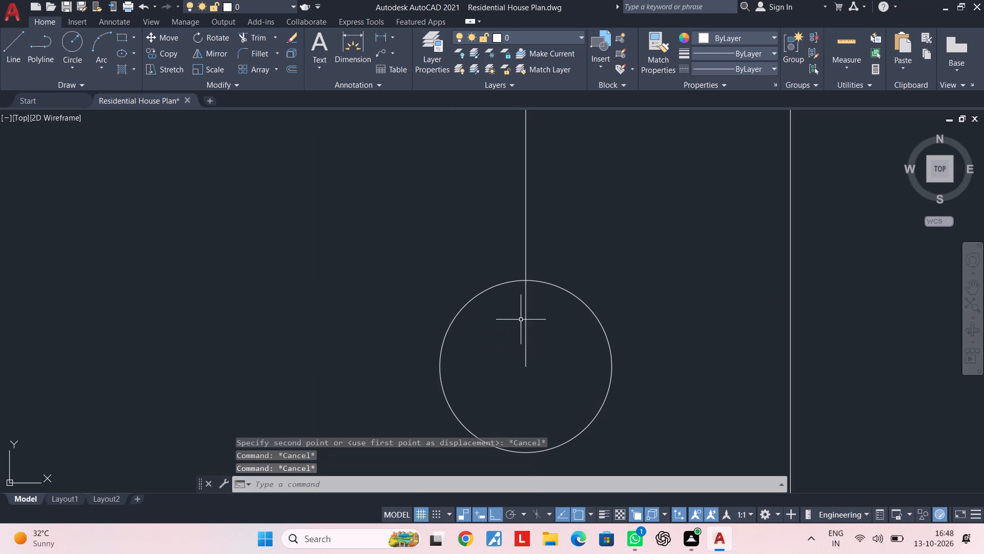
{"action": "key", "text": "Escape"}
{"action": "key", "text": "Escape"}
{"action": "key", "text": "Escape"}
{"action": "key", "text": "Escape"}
Copy the short vertical line a small distance to its left, inside the circle's width.
{"action": "left_click", "coordinate": [542, 323]}
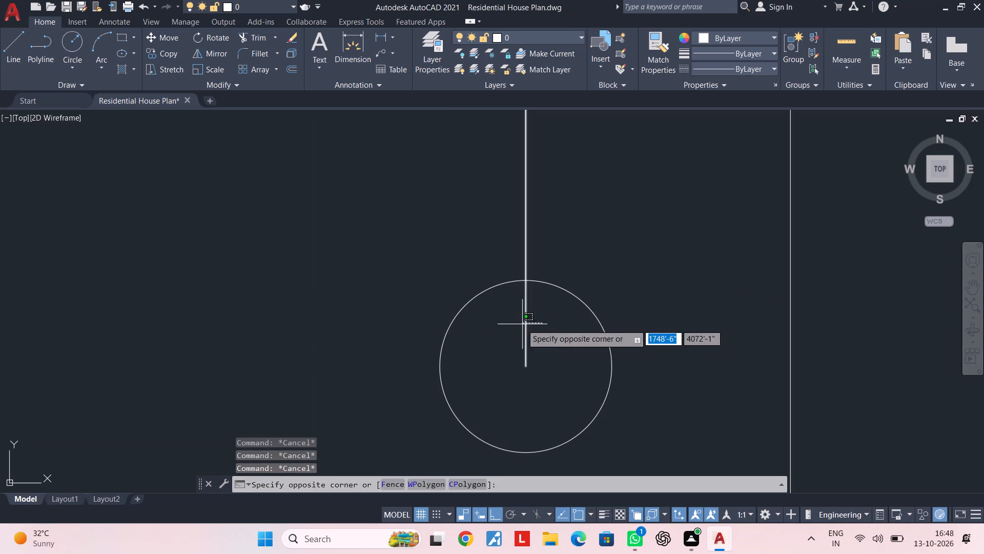
{"action": "left_click", "coordinate": [522, 324]}
{"action": "type", "text": "CO"}
{"action": "key", "text": "space"}
{"action": "left_click", "coordinate": [516, 331]}
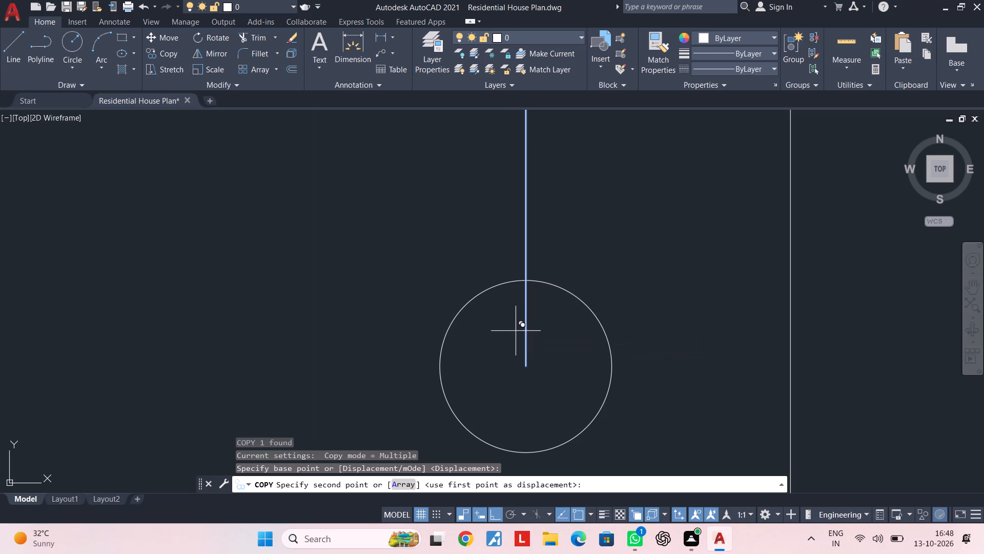
{"action": "left_click", "coordinate": [504, 332]}
{"action": "key", "text": "Escape"}
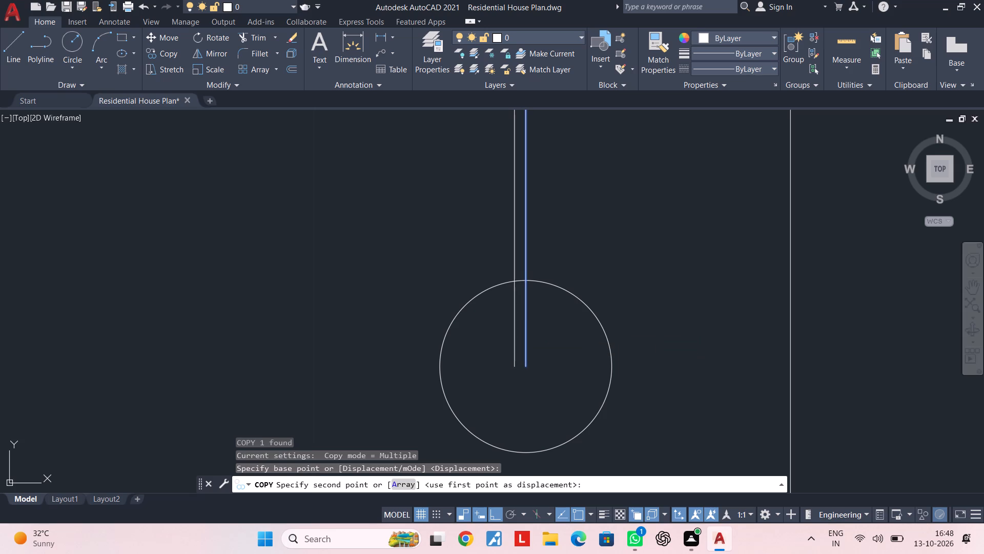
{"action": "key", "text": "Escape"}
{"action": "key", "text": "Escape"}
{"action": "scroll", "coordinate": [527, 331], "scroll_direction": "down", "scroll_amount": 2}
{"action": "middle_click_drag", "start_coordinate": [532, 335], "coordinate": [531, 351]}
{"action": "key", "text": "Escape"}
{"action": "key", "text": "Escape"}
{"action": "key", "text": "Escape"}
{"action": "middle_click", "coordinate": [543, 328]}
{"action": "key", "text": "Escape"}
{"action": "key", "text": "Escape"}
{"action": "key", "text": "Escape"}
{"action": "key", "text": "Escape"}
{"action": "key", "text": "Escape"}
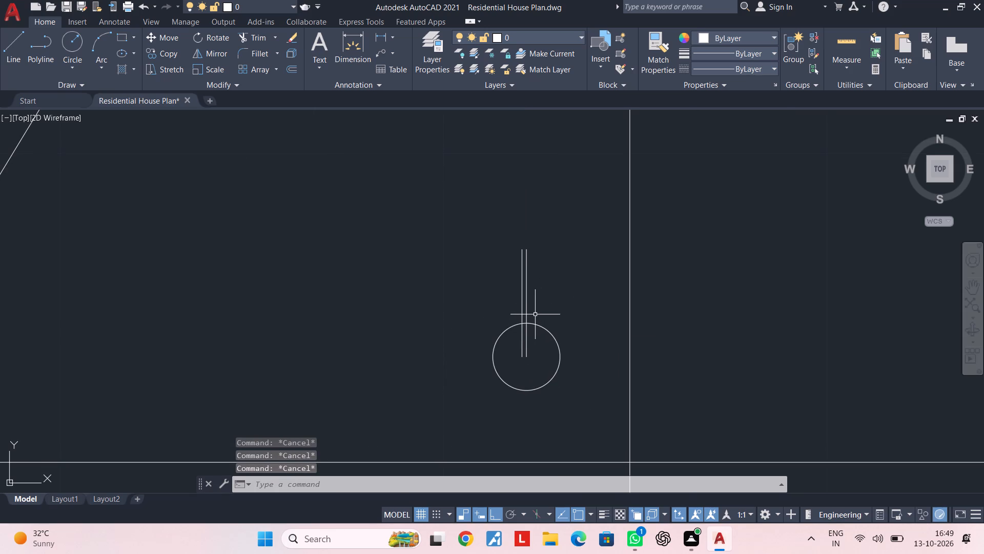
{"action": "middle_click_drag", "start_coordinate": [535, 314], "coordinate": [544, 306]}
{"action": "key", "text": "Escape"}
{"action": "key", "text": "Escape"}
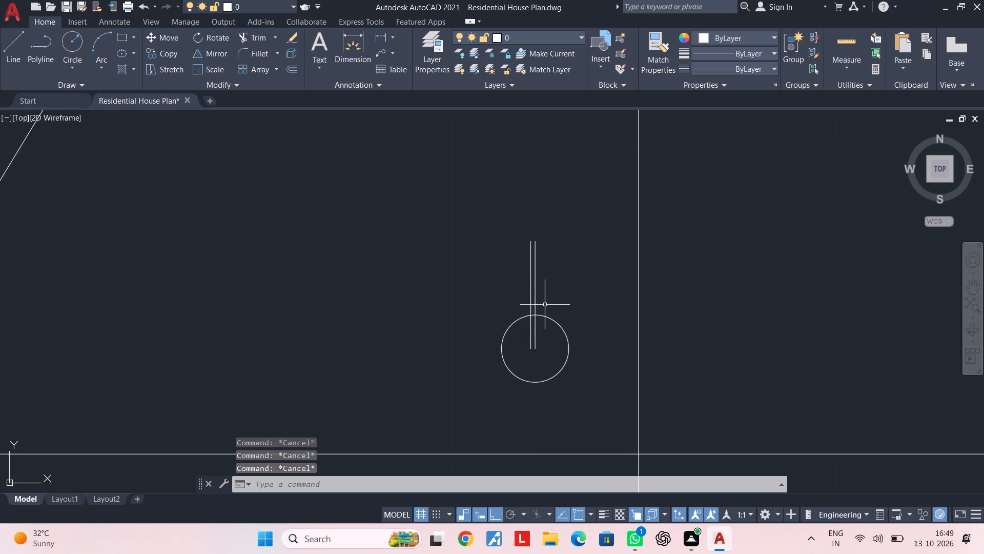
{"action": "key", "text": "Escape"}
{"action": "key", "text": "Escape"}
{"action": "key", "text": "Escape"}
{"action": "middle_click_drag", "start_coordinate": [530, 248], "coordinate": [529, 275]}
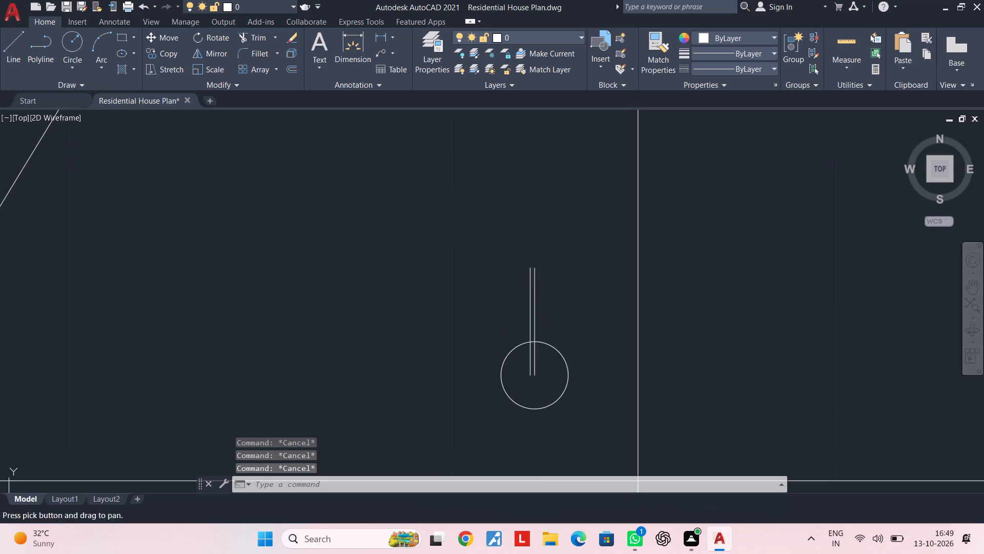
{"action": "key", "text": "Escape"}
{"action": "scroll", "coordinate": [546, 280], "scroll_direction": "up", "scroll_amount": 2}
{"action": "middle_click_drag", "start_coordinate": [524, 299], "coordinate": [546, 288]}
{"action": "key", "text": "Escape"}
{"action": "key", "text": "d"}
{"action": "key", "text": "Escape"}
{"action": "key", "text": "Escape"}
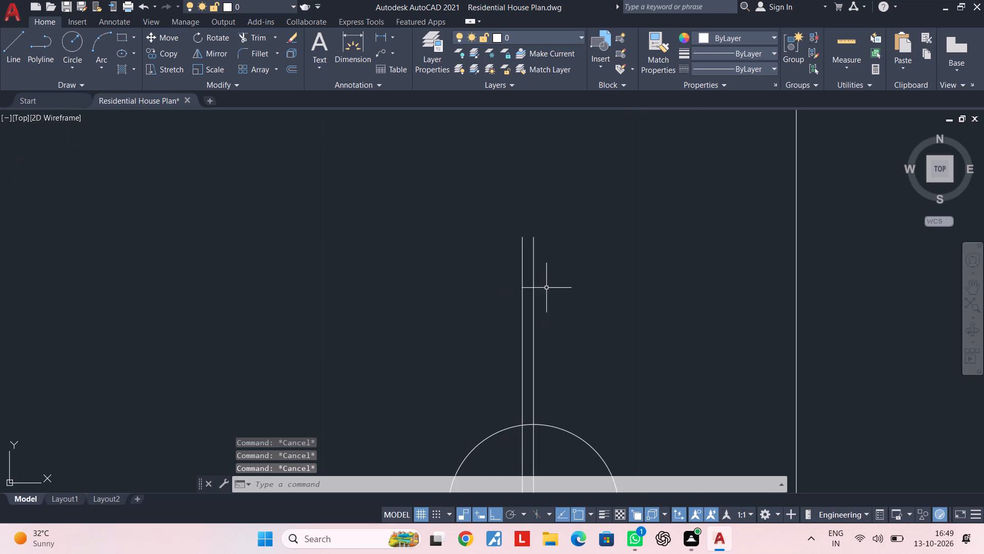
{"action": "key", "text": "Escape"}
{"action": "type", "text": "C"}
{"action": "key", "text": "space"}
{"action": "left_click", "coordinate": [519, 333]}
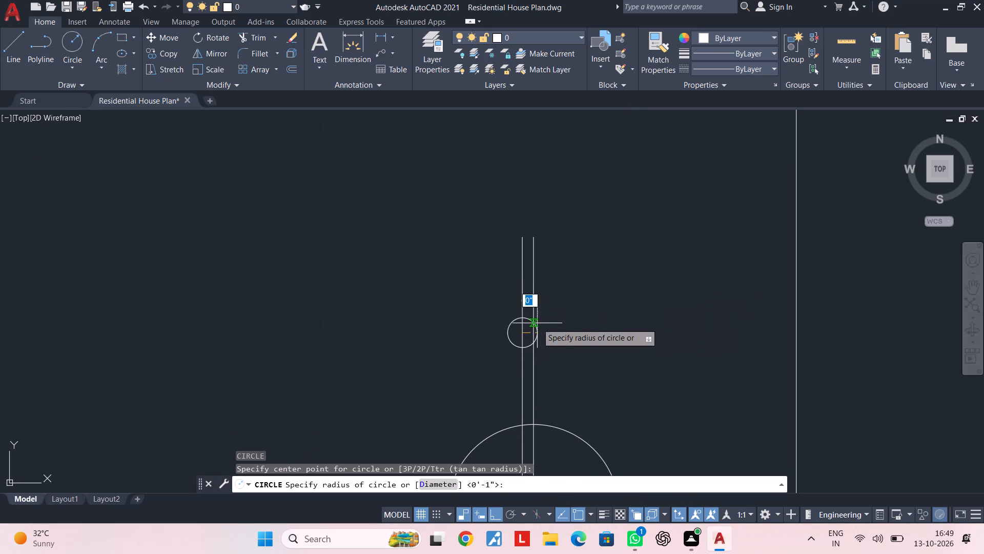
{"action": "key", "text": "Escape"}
Draw a smaller circle centred between the two short vertical lines, above the existing handle circle.
{"action": "key", "text": "space"}
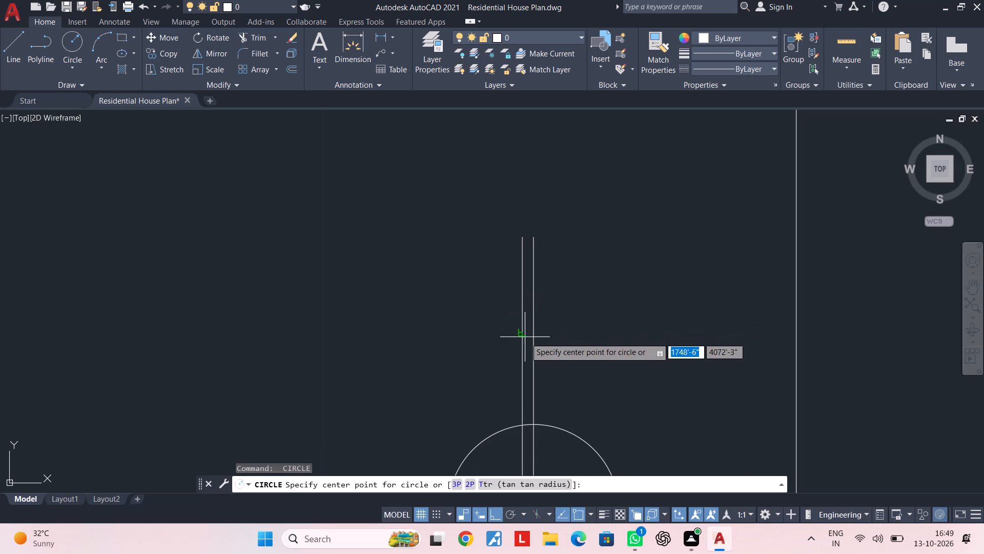
{"action": "scroll", "coordinate": [527, 342], "scroll_direction": "up", "scroll_amount": 2}
{"action": "left_click", "coordinate": [527, 346]}
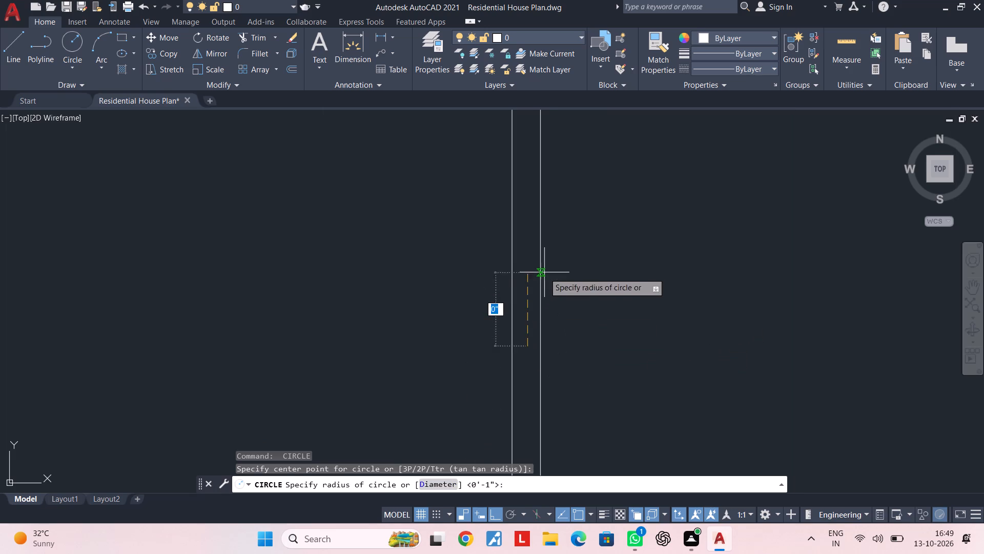
{"action": "scroll", "coordinate": [545, 270], "scroll_direction": "down", "scroll_amount": 2}
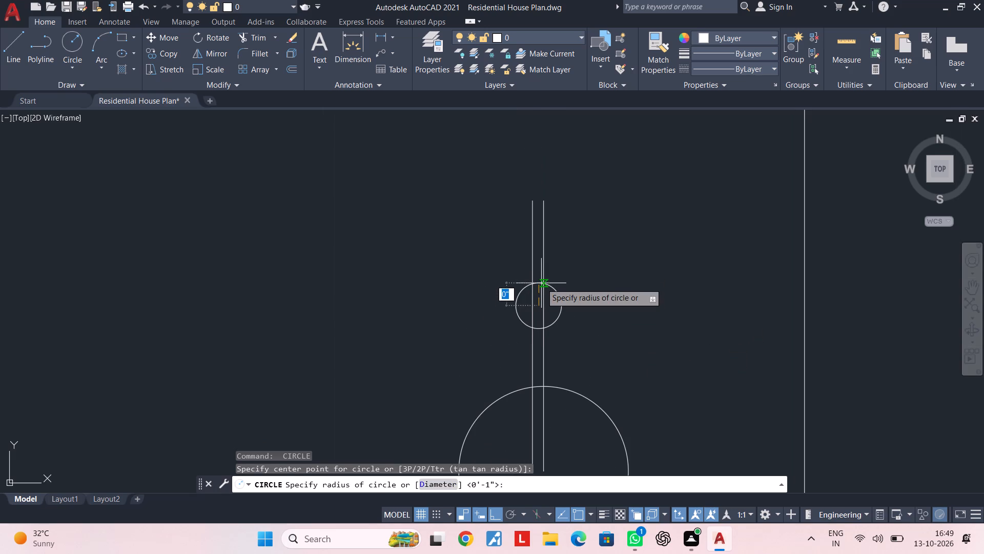
{"action": "left_click", "coordinate": [540, 280]}
{"action": "key", "text": "Escape"}
{"action": "key", "text": "Escape"}
{"action": "key", "text": "Escape"}
{"action": "key", "text": "Escape"}
{"action": "key", "text": "Escape"}
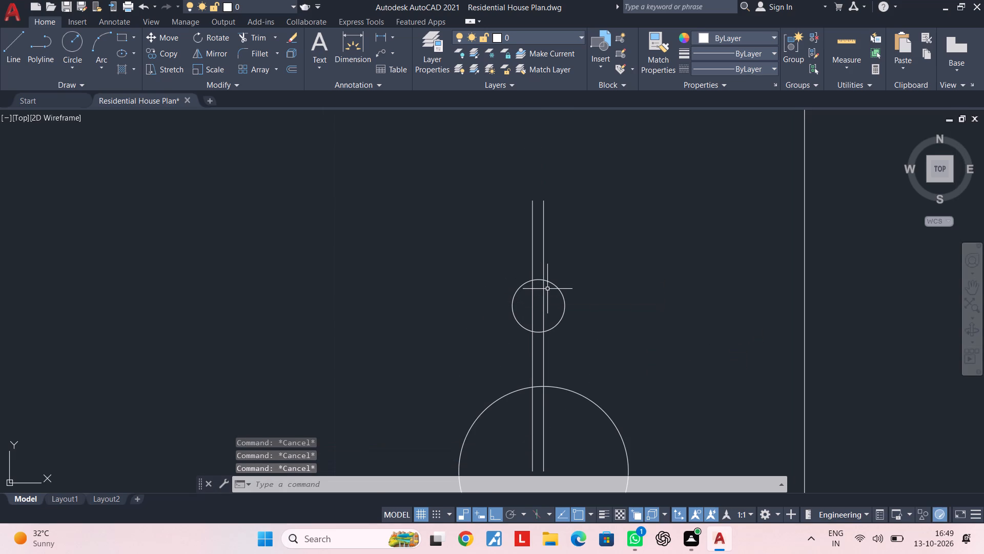
Trim both vertical lines above and inside the new smaller circle so they end at its lower edge.
{"action": "type", "text": "TR"}
{"action": "key", "text": "space"}
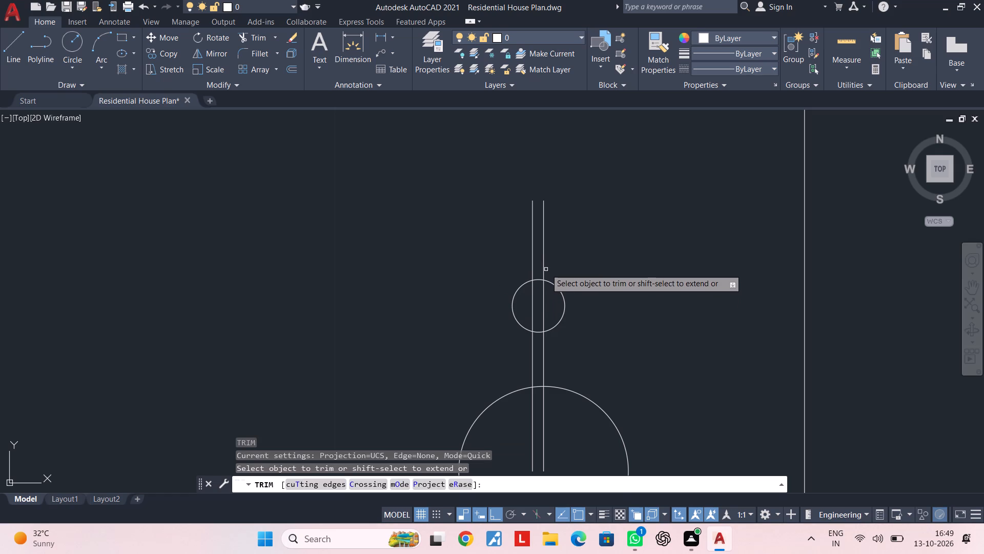
{"action": "left_click", "coordinate": [545, 268]}
{"action": "left_click", "coordinate": [534, 266]}
{"action": "left_click", "coordinate": [531, 298]}
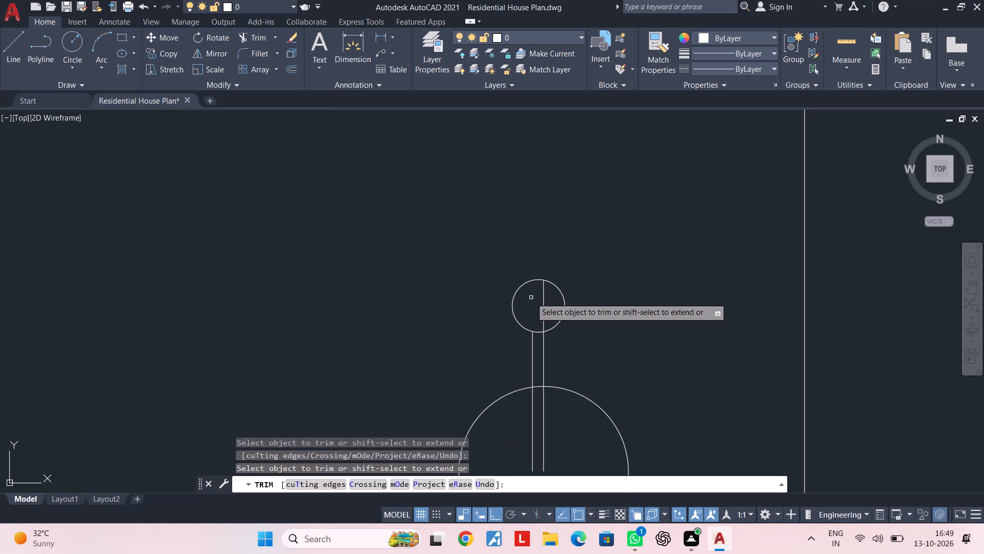
{"action": "left_click", "coordinate": [544, 300]}
{"action": "scroll", "coordinate": [546, 311], "scroll_direction": "down", "scroll_amount": 4}
{"action": "middle_click_drag", "start_coordinate": [548, 312], "coordinate": [545, 285]}
{"action": "key", "text": "Escape"}
{"action": "key", "text": "Escape"}
Draw a horizontal line from the larger handle circle's centre leftward past the circle's edge.
{"action": "scroll", "coordinate": [538, 311], "scroll_direction": "up", "scroll_amount": 3}
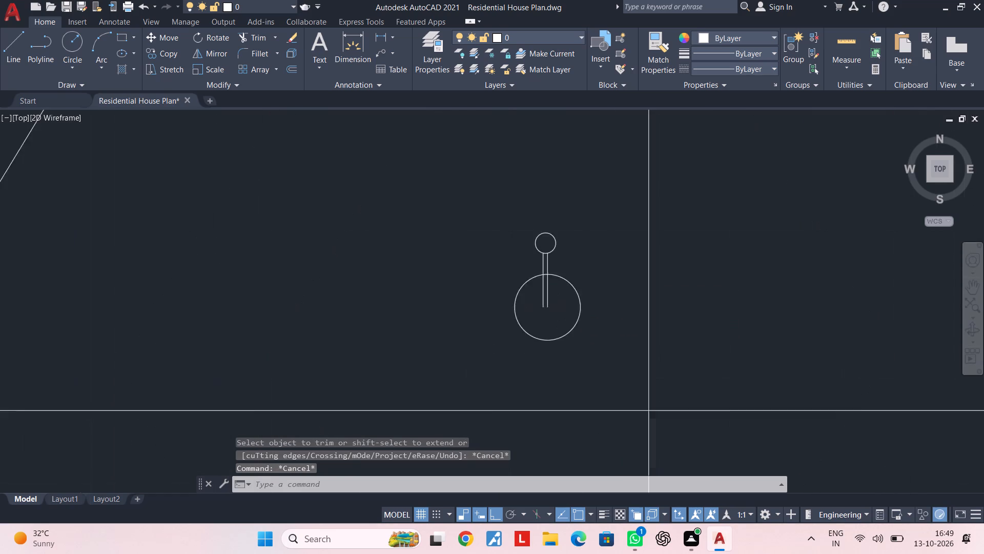
{"action": "middle_click_drag", "start_coordinate": [540, 318], "coordinate": [528, 343]}
{"action": "key", "text": "Escape"}
{"action": "key", "text": "Escape"}
{"action": "key", "text": "Escape"}
{"action": "key", "text": "Escape"}
{"action": "key", "text": "Escape"}
{"action": "key", "text": "Escape"}
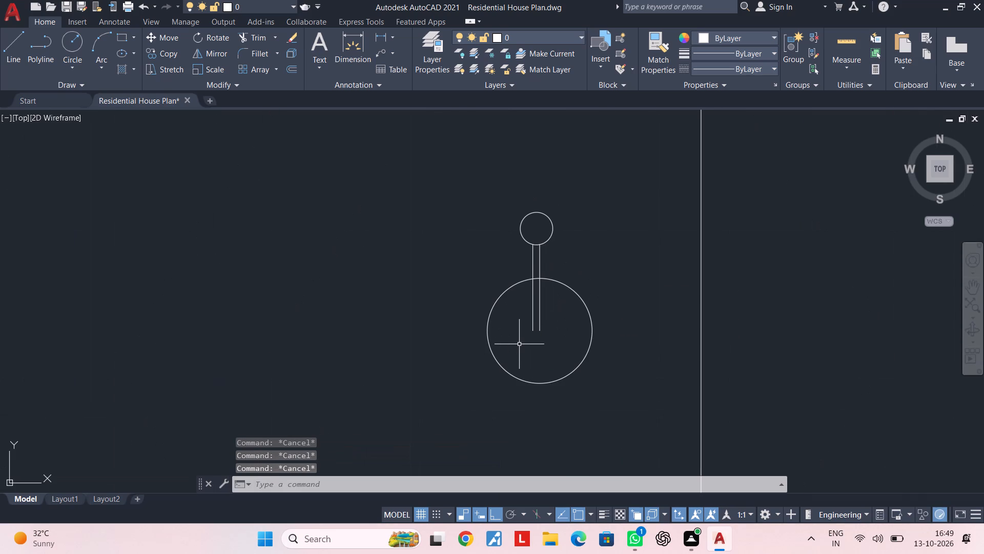
{"action": "key", "text": "Escape"}
{"action": "key", "text": "l"}
{"action": "key", "text": "space"}
{"action": "scroll", "coordinate": [526, 339], "scroll_direction": "up", "scroll_amount": 2}
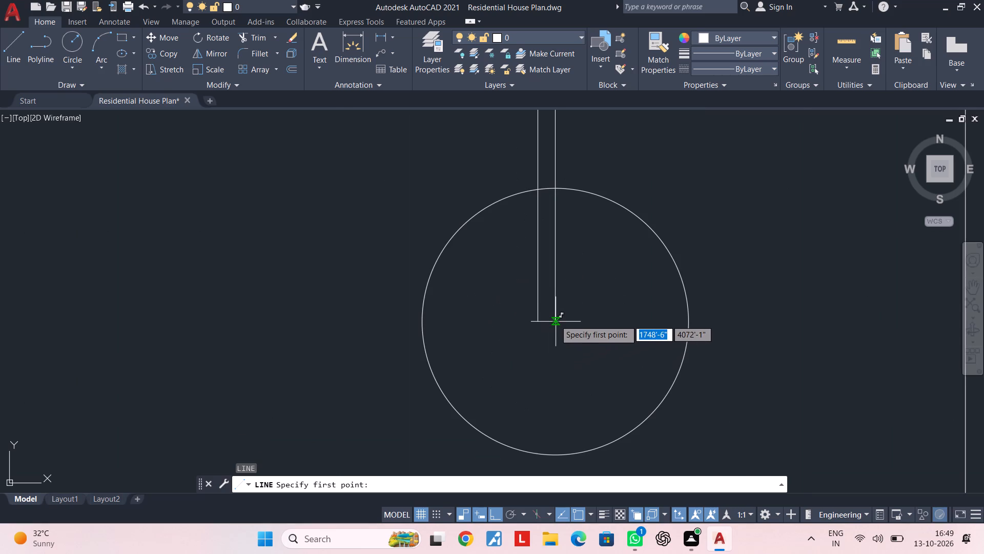
{"action": "left_click", "coordinate": [555, 320]}
{"action": "left_click", "coordinate": [325, 321]}
{"action": "key", "text": "Escape"}
{"action": "key", "text": "Escape"}
{"action": "key", "text": "Escape"}
{"action": "key", "text": "Escape"}
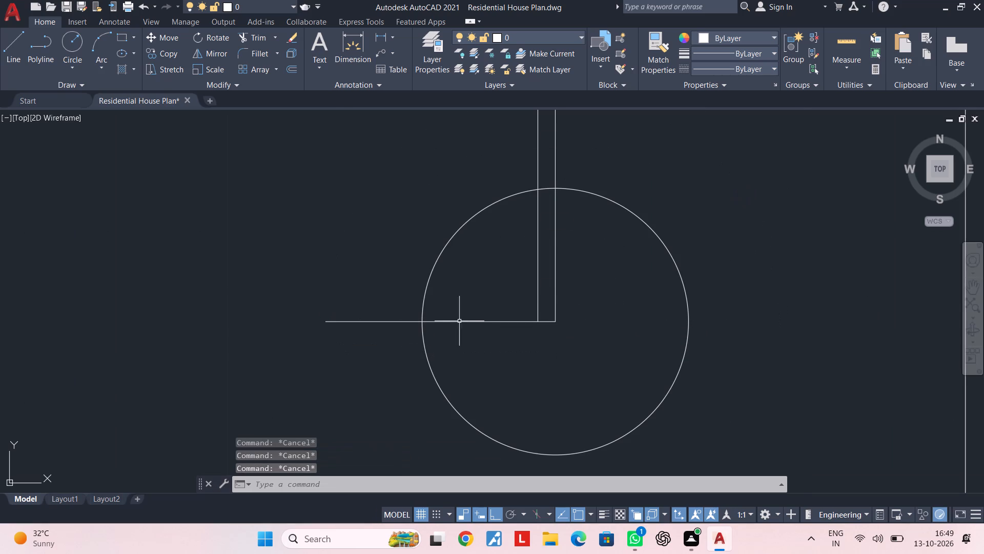
Copy the horizontal handle line a small distance below itself.
{"action": "key", "text": "Escape"}
{"action": "key", "text": "c"}
{"action": "key", "text": "o"}
{"action": "key", "text": "space"}
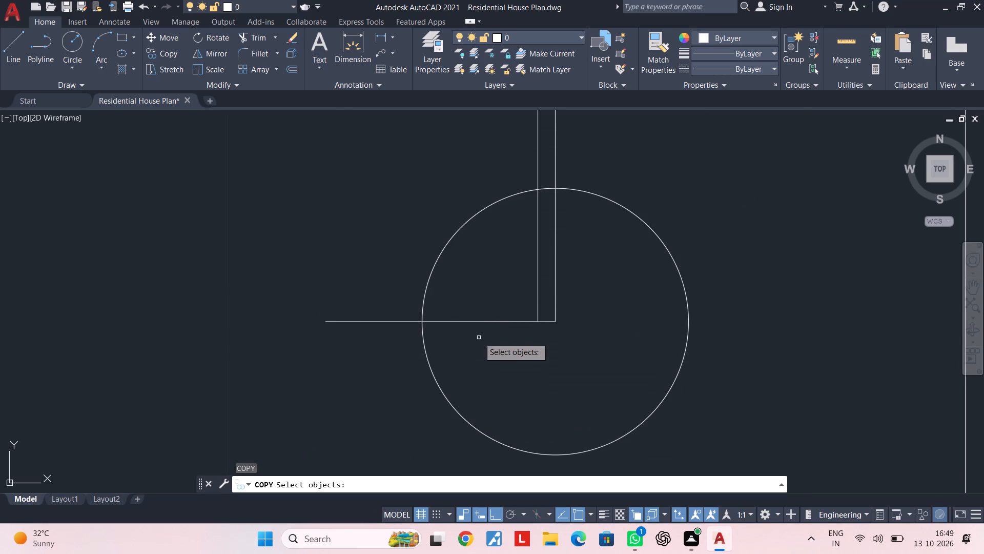
{"action": "left_click", "coordinate": [487, 320]}
{"action": "key", "text": "space"}
{"action": "left_click", "coordinate": [484, 327]}
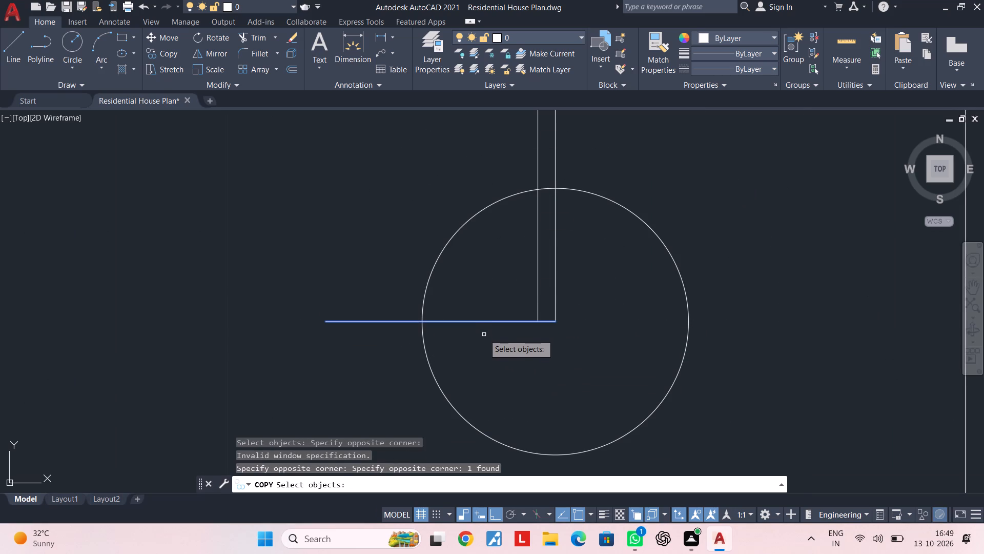
{"action": "key", "text": "space"}
{"action": "left_click", "coordinate": [488, 324]}
{"action": "left_click", "coordinate": [488, 322]}
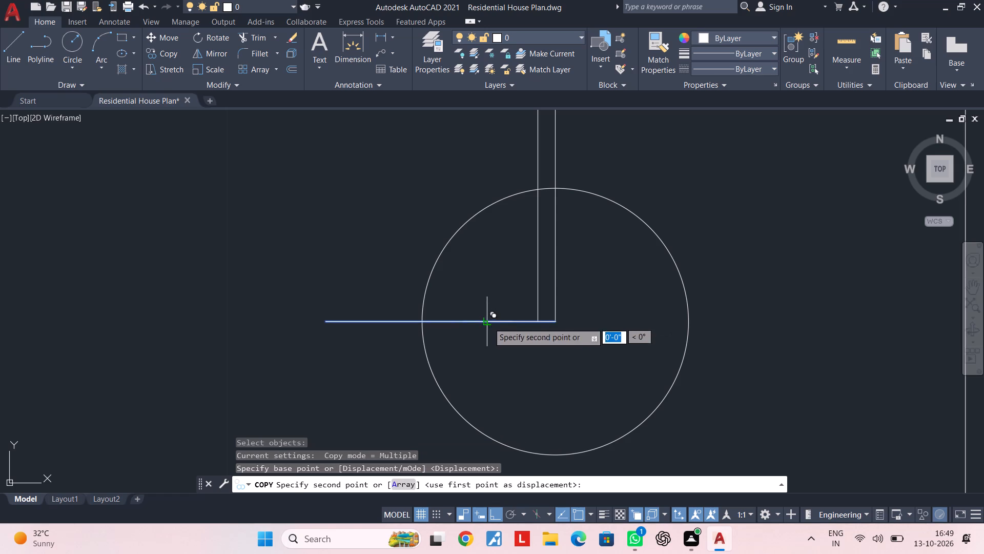
{"action": "left_click", "coordinate": [488, 332]}
{"action": "key", "text": "Escape"}
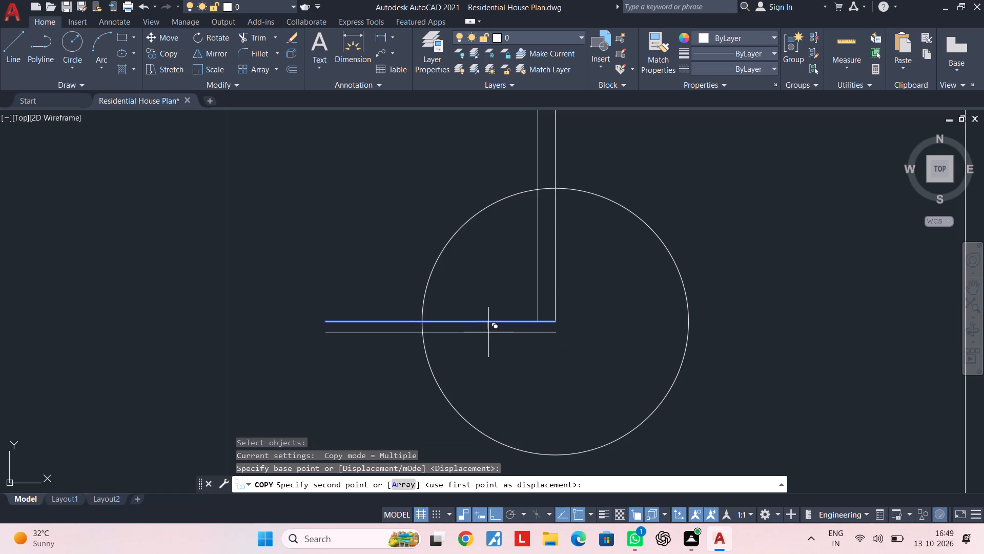
{"action": "key", "text": "Escape"}
{"action": "key", "text": "Escape"}
{"action": "key", "text": "Escape"}
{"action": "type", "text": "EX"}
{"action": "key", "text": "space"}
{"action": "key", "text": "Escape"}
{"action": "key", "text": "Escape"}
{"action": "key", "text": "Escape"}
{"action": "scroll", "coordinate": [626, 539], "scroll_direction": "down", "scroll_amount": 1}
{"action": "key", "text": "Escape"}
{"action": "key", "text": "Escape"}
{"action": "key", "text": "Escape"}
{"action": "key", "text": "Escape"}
Extend the right vertical handle line down to the lower horizontal line.
{"action": "type", "text": "EX"}
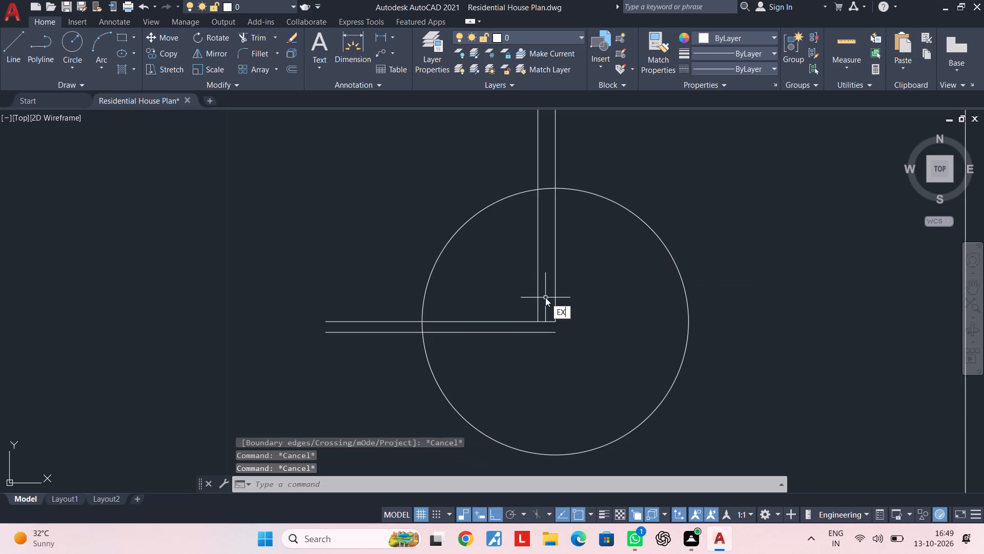
{"action": "key", "text": "space"}
{"action": "left_click", "coordinate": [553, 305]}
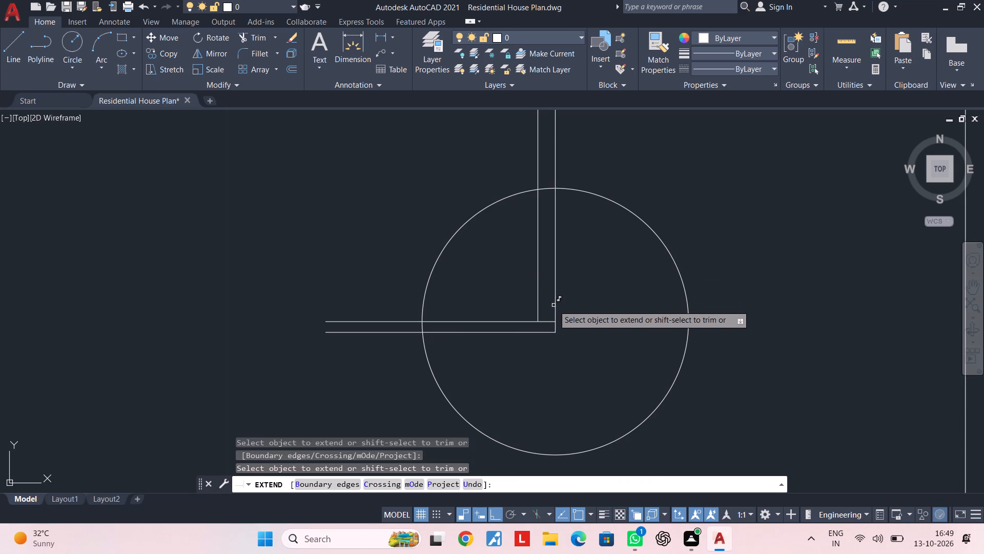
{"action": "key", "text": "Escape"}
{"action": "key", "text": "Escape"}
Trim the piece of the upper horizontal line lying between the two vertical handle lines.
{"action": "key", "text": "t"}
{"action": "type", "text": "R"}
{"action": "key", "text": "space"}
{"action": "left_click", "coordinate": [547, 322]}
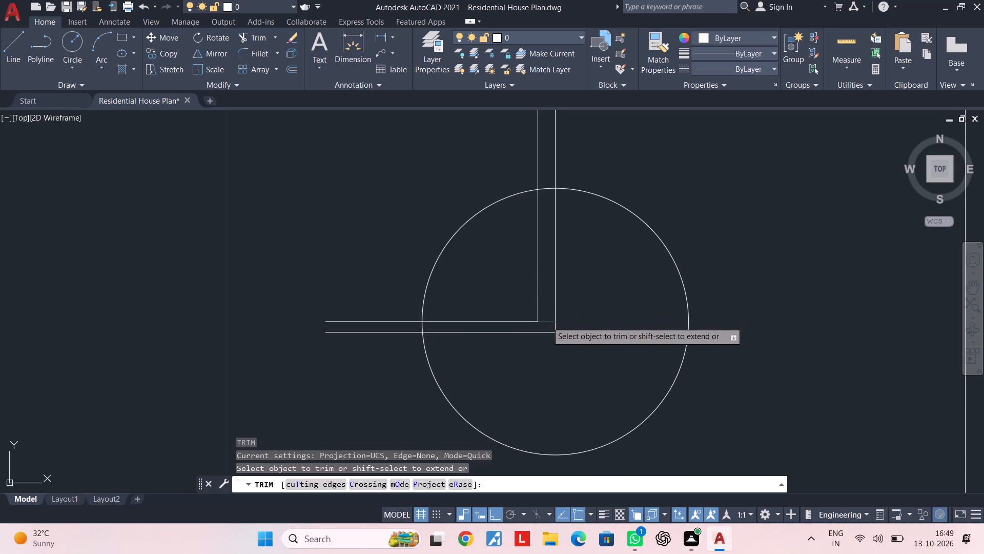
{"action": "key", "text": "Escape"}
{"action": "key", "text": "Escape"}
Close the left end of the two horizontal handle lines with a short vertical line.
{"action": "key", "text": "l"}
{"action": "key", "text": "space"}
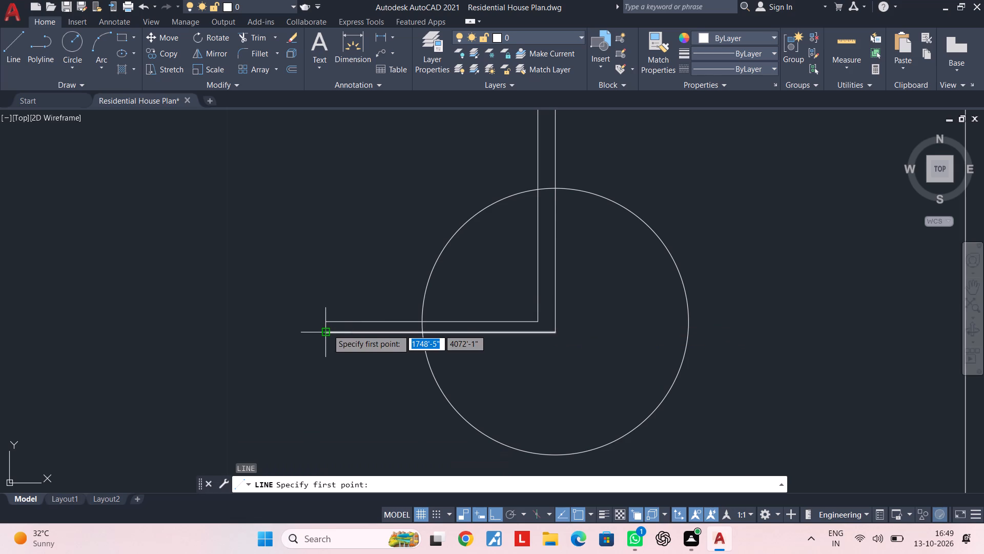
{"action": "left_click", "coordinate": [327, 319]}
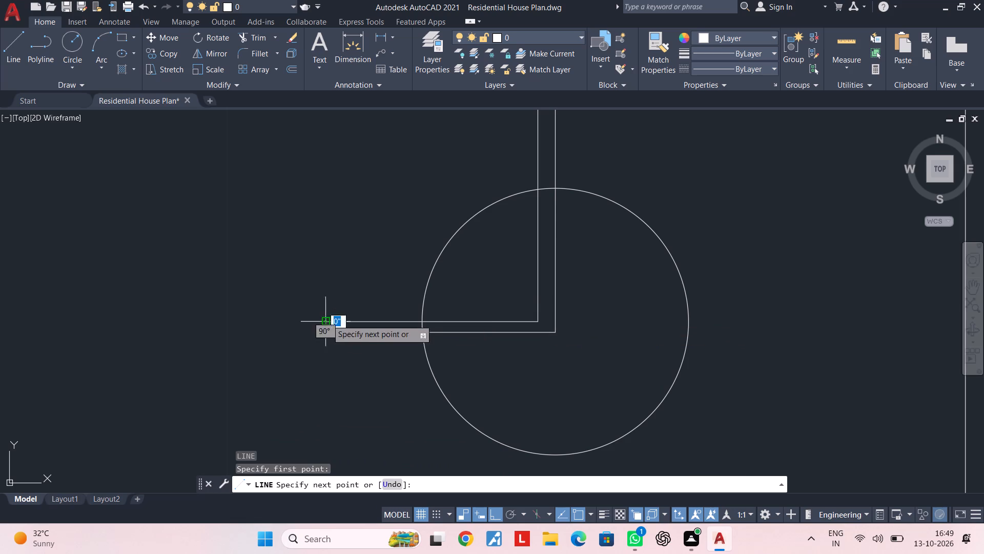
{"action": "left_click", "coordinate": [327, 333]}
{"action": "key", "text": "Escape"}
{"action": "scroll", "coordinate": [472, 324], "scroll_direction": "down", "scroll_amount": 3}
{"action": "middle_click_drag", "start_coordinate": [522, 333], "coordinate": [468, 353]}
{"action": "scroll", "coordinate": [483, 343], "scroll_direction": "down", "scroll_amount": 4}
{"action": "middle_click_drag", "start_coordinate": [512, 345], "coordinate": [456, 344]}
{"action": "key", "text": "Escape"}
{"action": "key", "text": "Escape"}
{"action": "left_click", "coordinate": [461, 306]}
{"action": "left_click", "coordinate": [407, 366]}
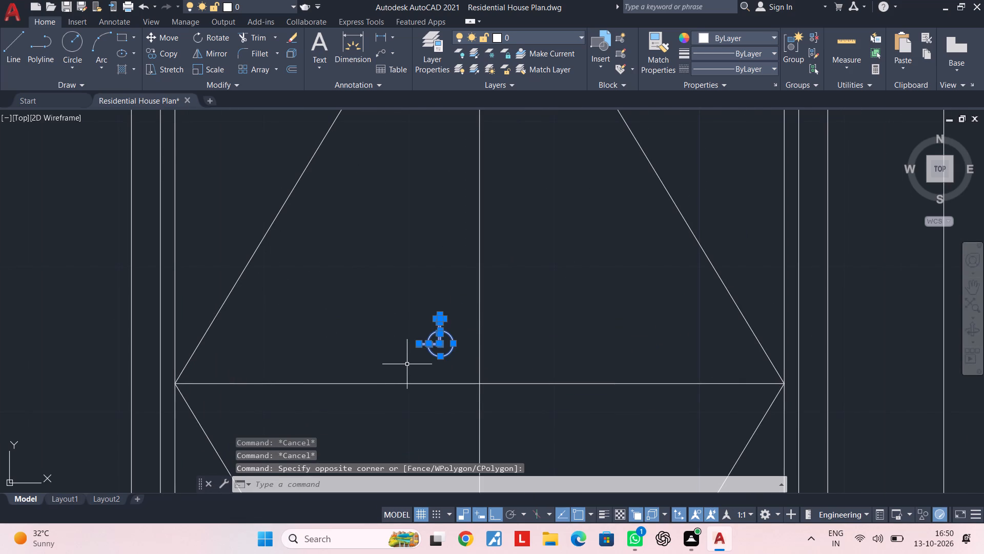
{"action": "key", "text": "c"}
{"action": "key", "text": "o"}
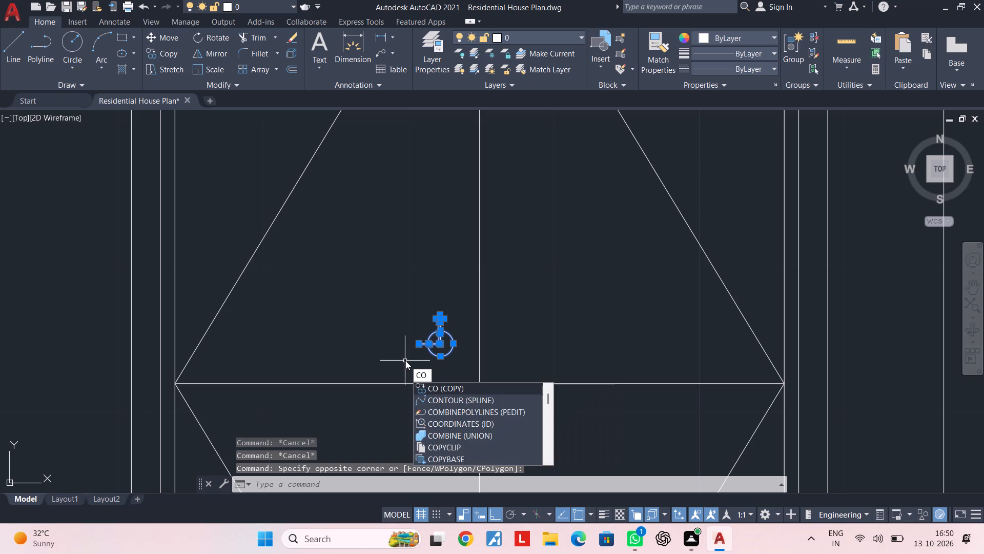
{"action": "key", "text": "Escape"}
Mirror the whole door handle about the door's vertical centre line, keeping the original handle.
{"action": "left_click", "coordinate": [459, 306]}
{"action": "left_click", "coordinate": [403, 367]}
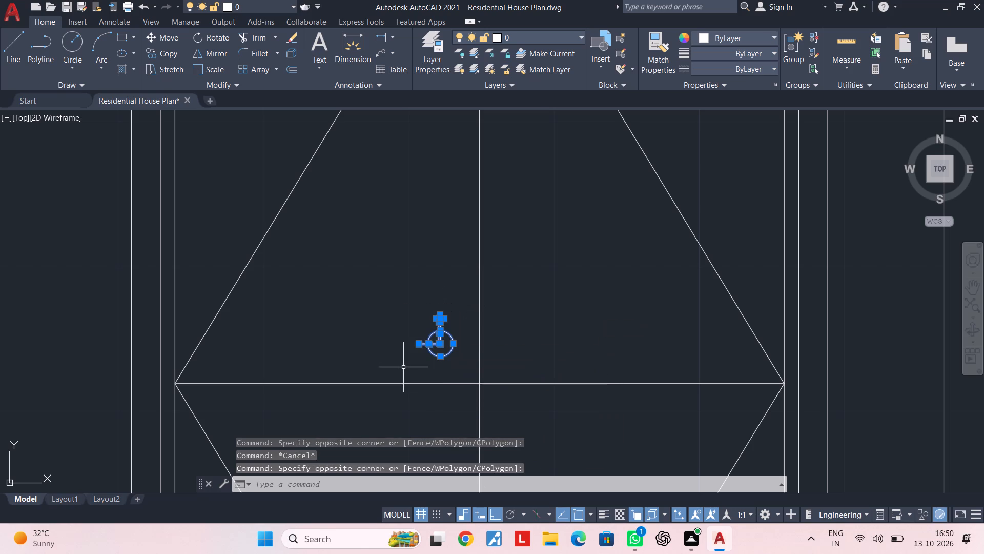
{"action": "type", "text": "MI"}
{"action": "key", "text": "space"}
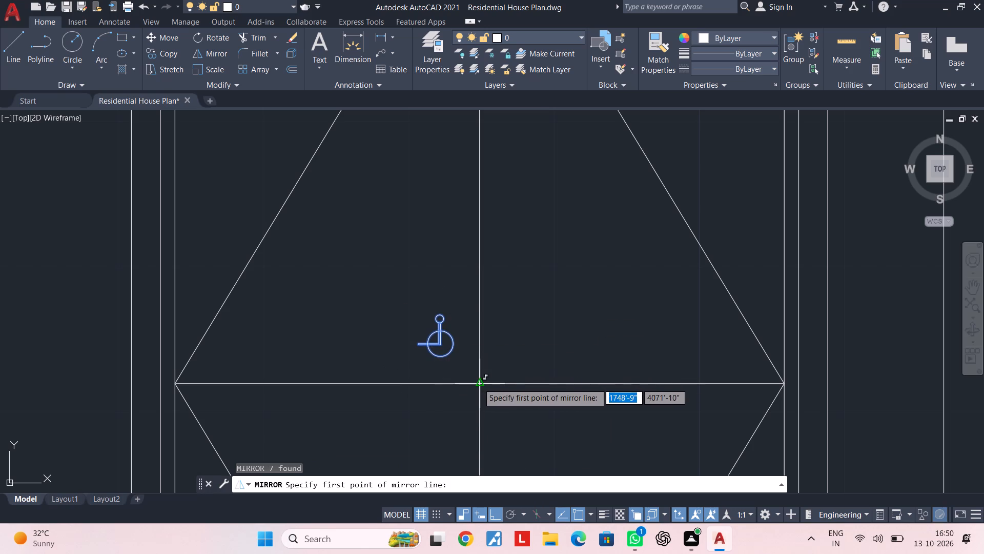
{"action": "left_click", "coordinate": [480, 383]}
{"action": "left_click", "coordinate": [480, 312]}
{"action": "left_click_drag", "start_coordinate": [498, 362], "coordinate": [480, 312]}
{"action": "key", "text": "Escape"}
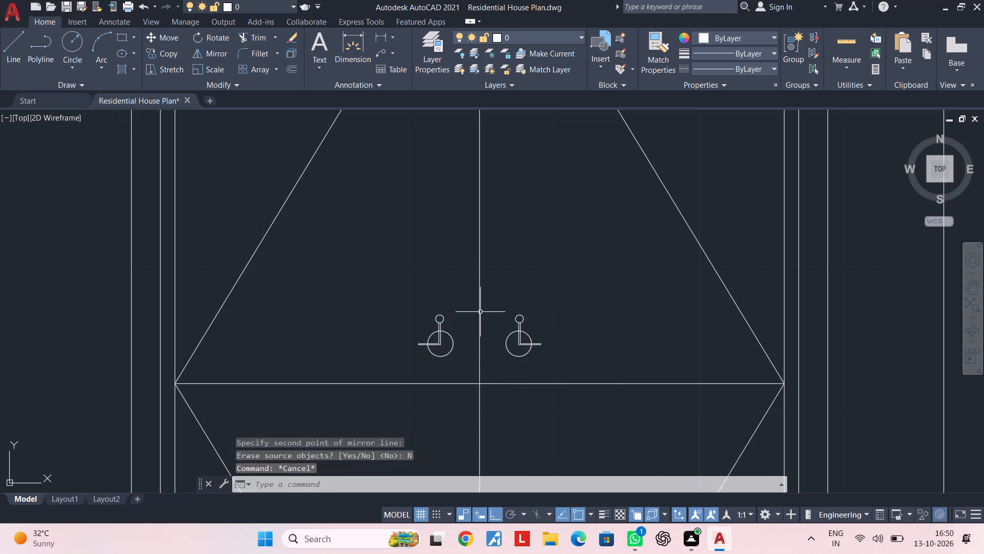
Examine the double door with its two handles and the surrounding walls of the section.
{"action": "scroll", "coordinate": [480, 312], "scroll_direction": "down", "scroll_amount": 3}
{"action": "middle_click_drag", "start_coordinate": [480, 312], "coordinate": [441, 362]}
{"action": "scroll", "coordinate": [467, 353], "scroll_direction": "down", "scroll_amount": 3}
{"action": "middle_click_drag", "start_coordinate": [467, 350], "coordinate": [444, 297]}
{"action": "key", "text": "Escape"}
{"action": "key", "text": "Escape"}
{"action": "scroll", "coordinate": [444, 295], "scroll_direction": "up", "scroll_amount": 3}
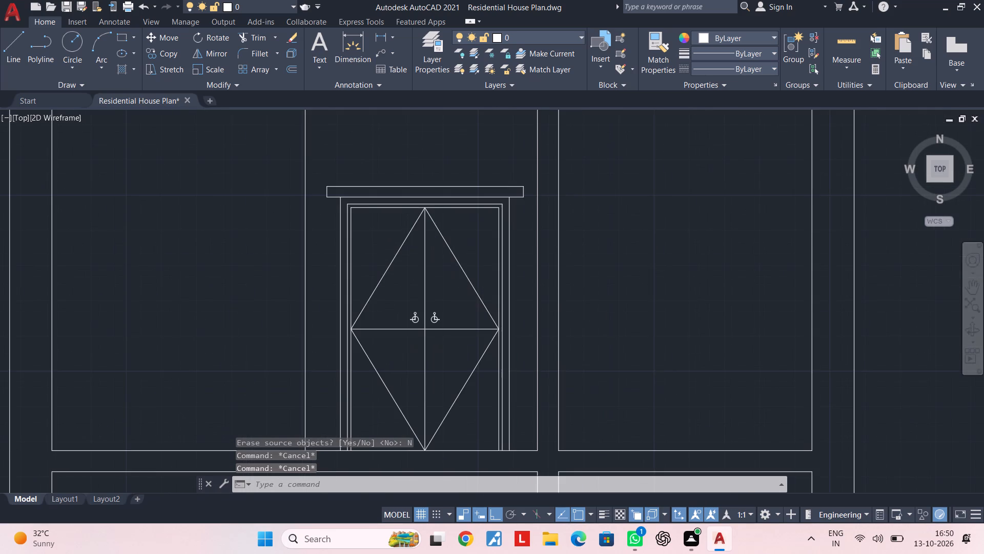
{"action": "middle_click_drag", "start_coordinate": [443, 306], "coordinate": [439, 322]}
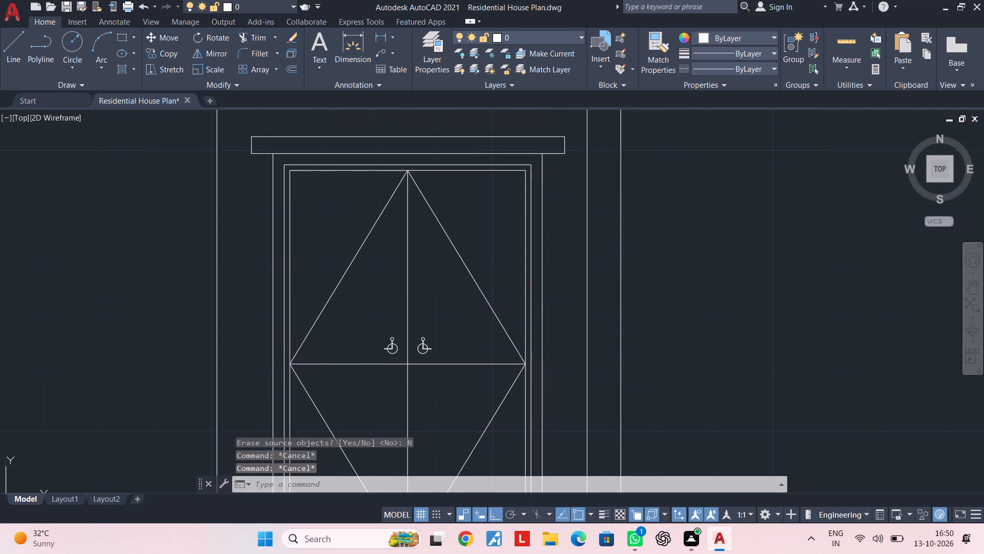
{"action": "middle_click_drag", "start_coordinate": [439, 322], "coordinate": [438, 325]}
{"action": "key", "text": "Escape"}
{"action": "key", "text": "Escape"}
{"action": "key", "text": "Escape"}
{"action": "key", "text": "Escape"}
{"action": "key", "text": "Escape"}
{"action": "key", "text": "Escape"}
{"action": "key", "text": "Escape"}
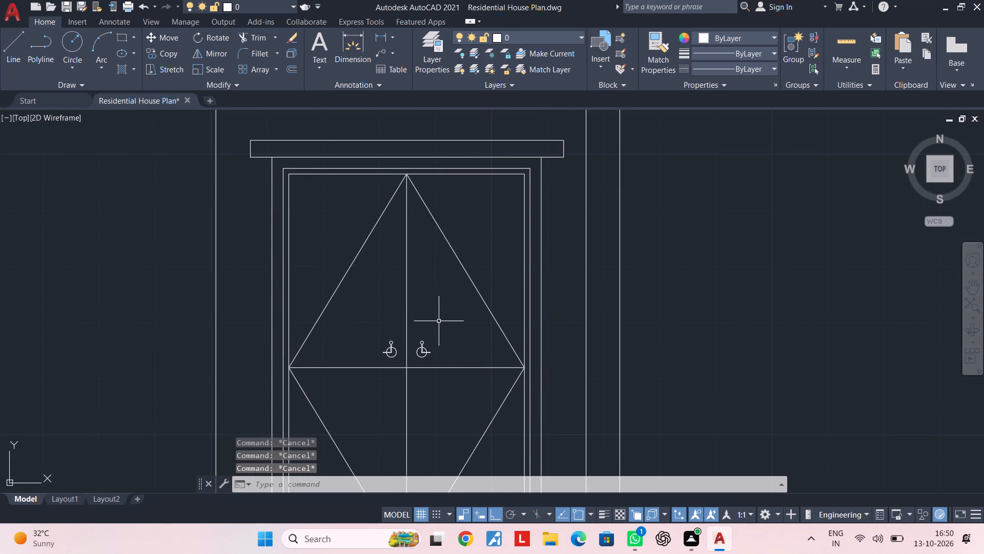
{"action": "middle_click_drag", "start_coordinate": [434, 327], "coordinate": [414, 355]}
{"action": "scroll", "coordinate": [438, 320], "scroll_direction": "down", "scroll_amount": 1}
{"action": "middle_click_drag", "start_coordinate": [438, 320], "coordinate": [364, 318]}
{"action": "scroll", "coordinate": [366, 293], "scroll_direction": "down", "scroll_amount": 1}
{"action": "middle_click_drag", "start_coordinate": [366, 293], "coordinate": [366, 178]}
{"action": "key", "text": "Escape"}
{"action": "key", "text": "Escape"}
{"action": "middle_click_drag", "start_coordinate": [325, 223], "coordinate": [362, 308]}
{"action": "key", "text": "Escape"}
{"action": "key", "text": "Escape"}
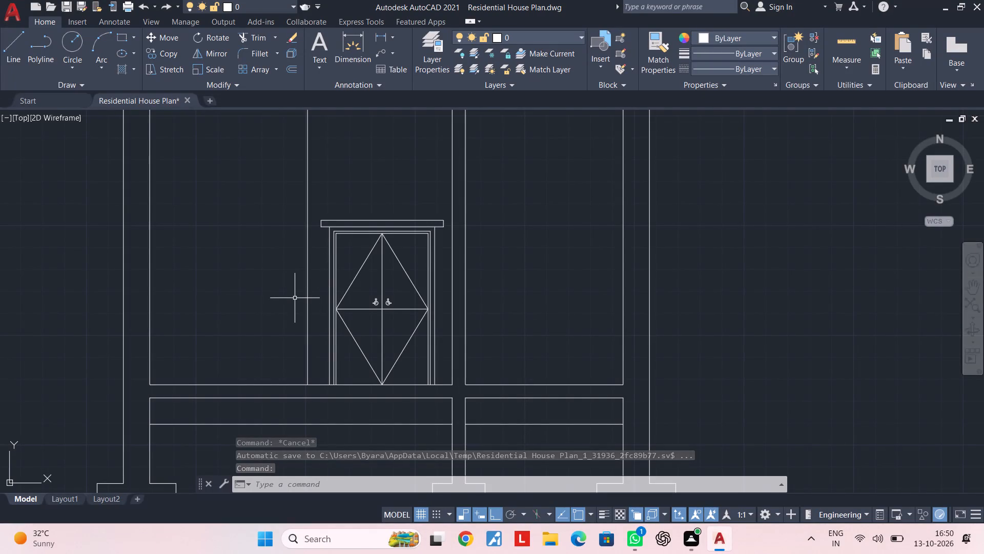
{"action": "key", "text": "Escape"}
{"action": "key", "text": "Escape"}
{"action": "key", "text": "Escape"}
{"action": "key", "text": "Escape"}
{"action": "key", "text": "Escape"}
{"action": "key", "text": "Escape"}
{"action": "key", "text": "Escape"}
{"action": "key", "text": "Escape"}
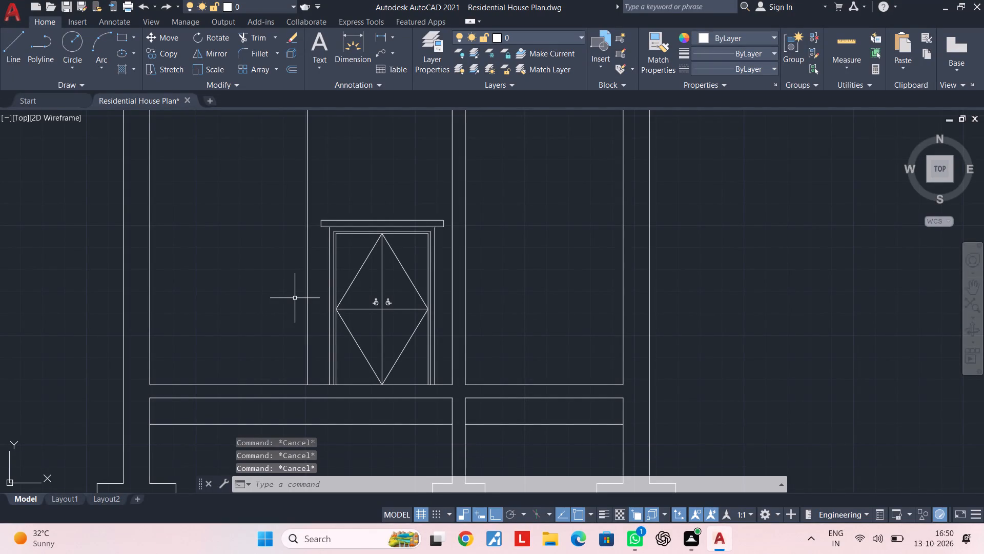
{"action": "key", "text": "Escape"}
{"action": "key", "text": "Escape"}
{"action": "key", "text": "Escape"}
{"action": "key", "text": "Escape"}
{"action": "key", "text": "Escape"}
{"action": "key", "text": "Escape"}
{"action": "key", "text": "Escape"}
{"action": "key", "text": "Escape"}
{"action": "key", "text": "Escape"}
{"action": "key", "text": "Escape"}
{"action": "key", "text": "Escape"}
Measure the distance from the near end of window W2 to the kitchen wall's inner corner in the floor plan.
{"action": "scroll", "coordinate": [459, 302], "scroll_direction": "down", "scroll_amount": 1}
{"action": "scroll", "coordinate": [464, 309], "scroll_direction": "up", "scroll_amount": 1}
{"action": "middle_click_drag", "start_coordinate": [478, 302], "coordinate": [439, 343]}
{"action": "scroll", "coordinate": [444, 334], "scroll_direction": "down", "scroll_amount": 1}
{"action": "middle_click_drag", "start_coordinate": [444, 334], "coordinate": [443, 340]}
{"action": "scroll", "coordinate": [445, 333], "scroll_direction": "down", "scroll_amount": 2}
{"action": "scroll", "coordinate": [459, 267], "scroll_direction": "down", "scroll_amount": 2}
{"action": "middle_click_drag", "start_coordinate": [465, 249], "coordinate": [452, 383]}
{"action": "scroll", "coordinate": [490, 182], "scroll_direction": "down", "scroll_amount": 3}
{"action": "middle_click_drag", "start_coordinate": [491, 181], "coordinate": [484, 392]}
{"action": "scroll", "coordinate": [493, 190], "scroll_direction": "down", "scroll_amount": 1}
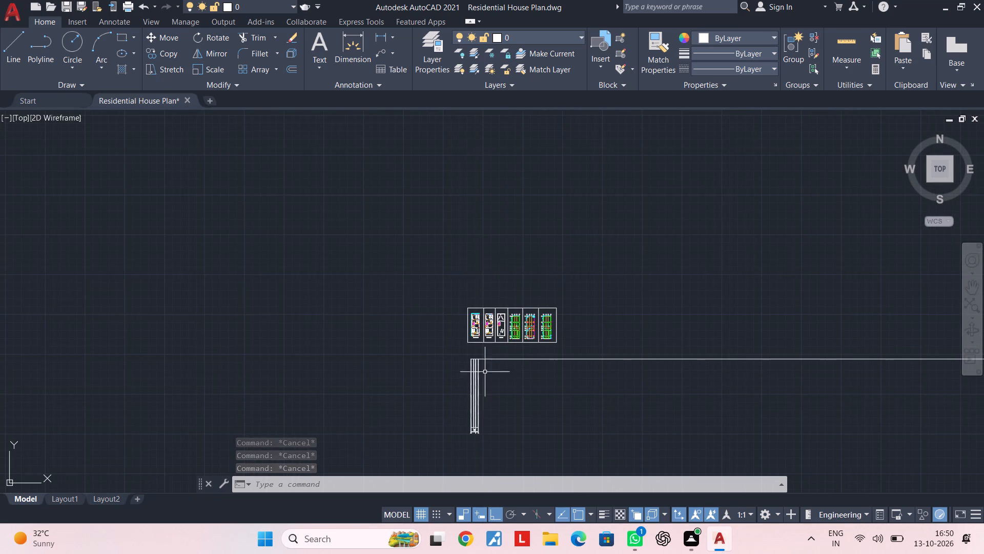
{"action": "scroll", "coordinate": [487, 322], "scroll_direction": "up", "scroll_amount": 4}
{"action": "scroll", "coordinate": [429, 338], "scroll_direction": "up", "scroll_amount": 3}
{"action": "middle_click_drag", "start_coordinate": [352, 249], "coordinate": [425, 386]}
{"action": "scroll", "coordinate": [398, 346], "scroll_direction": "up", "scroll_amount": 3}
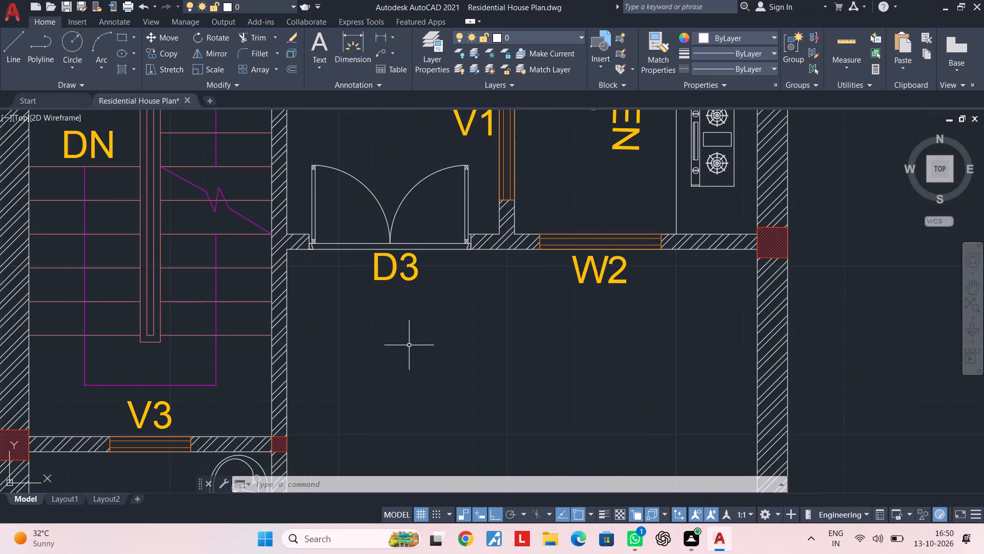
{"action": "middle_click_drag", "start_coordinate": [518, 262], "coordinate": [443, 310]}
{"action": "left_click", "coordinate": [381, 34]}
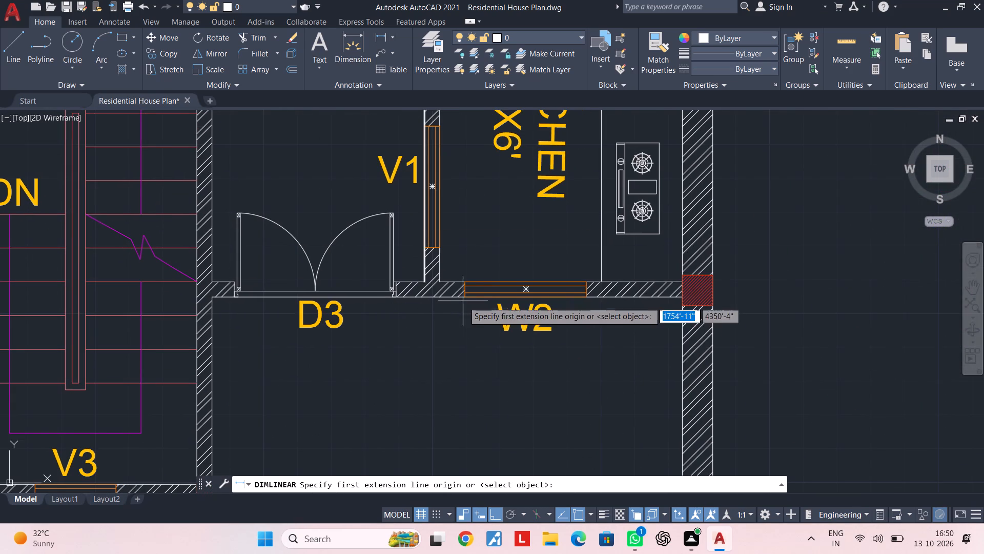
{"action": "scroll", "coordinate": [464, 284], "scroll_direction": "up", "scroll_amount": 3}
{"action": "left_click", "coordinate": [458, 278]}
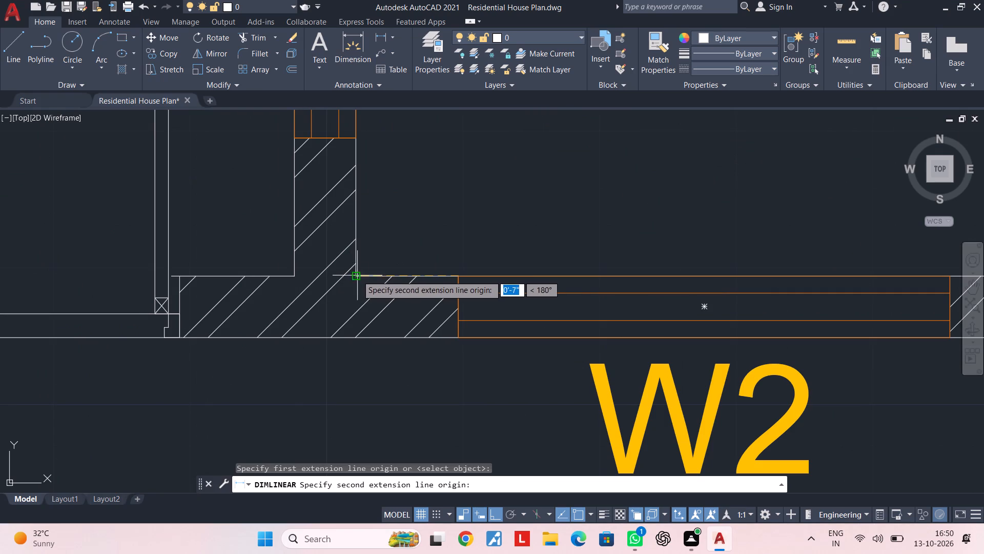
{"action": "left_click", "coordinate": [358, 275]}
{"action": "key", "text": "Escape"}
{"action": "key", "text": "Escape"}
Offset the inner wall's face on the room side, beside the double door in the section, 8" into the adjoining room.
{"action": "scroll", "coordinate": [402, 294], "scroll_direction": "down", "scroll_amount": 6}
{"action": "middle_click_drag", "start_coordinate": [461, 310], "coordinate": [455, 291]}
{"action": "middle_click_drag", "start_coordinate": [470, 326], "coordinate": [470, 285]}
{"action": "scroll", "coordinate": [470, 285], "scroll_direction": "up", "scroll_amount": 1}
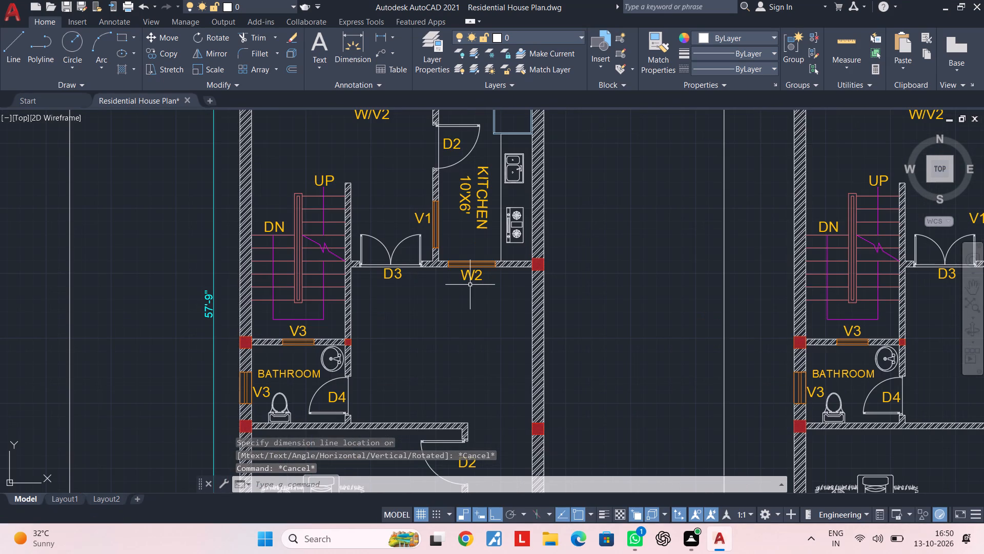
{"action": "scroll", "coordinate": [470, 285], "scroll_direction": "down", "scroll_amount": 3}
{"action": "middle_click_drag", "start_coordinate": [469, 303], "coordinate": [470, 195]}
{"action": "middle_click_drag", "start_coordinate": [497, 433], "coordinate": [512, 193]}
{"action": "middle_click_drag", "start_coordinate": [503, 275], "coordinate": [503, 196]}
{"action": "middle_click_drag", "start_coordinate": [553, 371], "coordinate": [561, 224]}
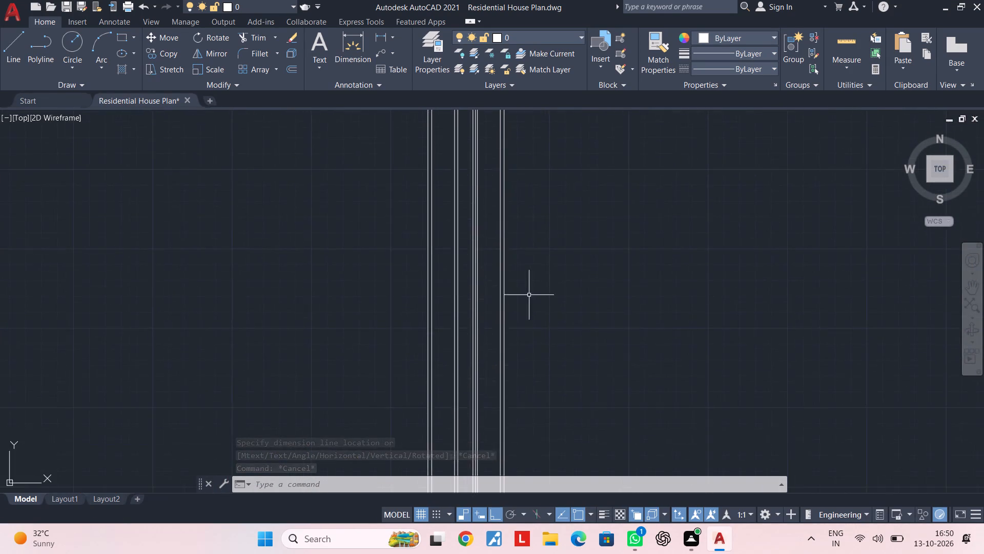
{"action": "middle_click_drag", "start_coordinate": [532, 293], "coordinate": [544, 230]}
{"action": "middle_click_drag", "start_coordinate": [515, 255], "coordinate": [519, 221]}
{"action": "middle_click_drag", "start_coordinate": [472, 298], "coordinate": [502, 120]}
{"action": "middle_click_drag", "start_coordinate": [500, 132], "coordinate": [500, 72]}
{"action": "middle_click_drag", "start_coordinate": [531, 174], "coordinate": [528, 111]}
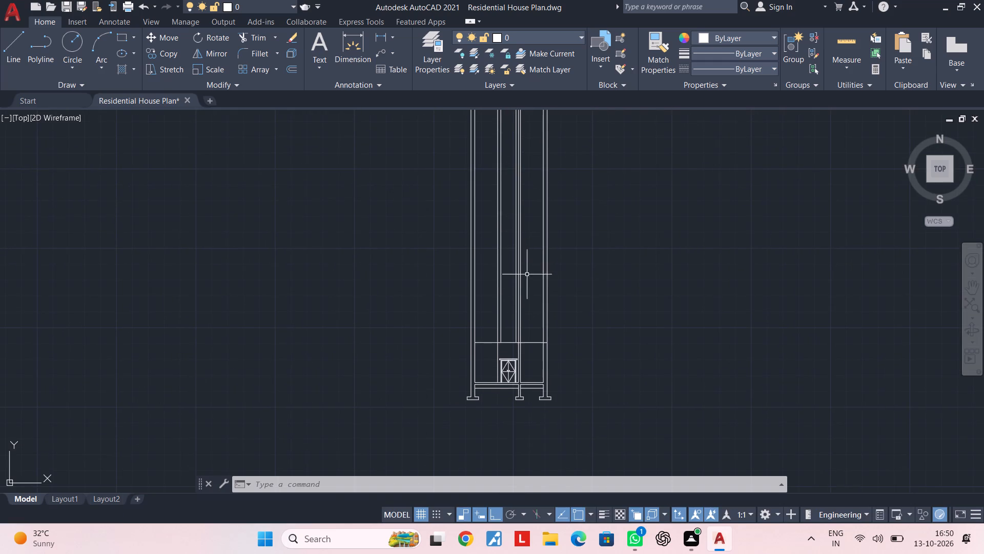
{"action": "middle_click", "coordinate": [527, 256]}
{"action": "scroll", "coordinate": [544, 410], "scroll_direction": "up", "scroll_amount": 3}
{"action": "scroll", "coordinate": [519, 295], "scroll_direction": "up", "scroll_amount": 4}
{"action": "middle_click_drag", "start_coordinate": [381, 352], "coordinate": [565, 487]}
{"action": "scroll", "coordinate": [362, 339], "scroll_direction": "down", "scroll_amount": 1}
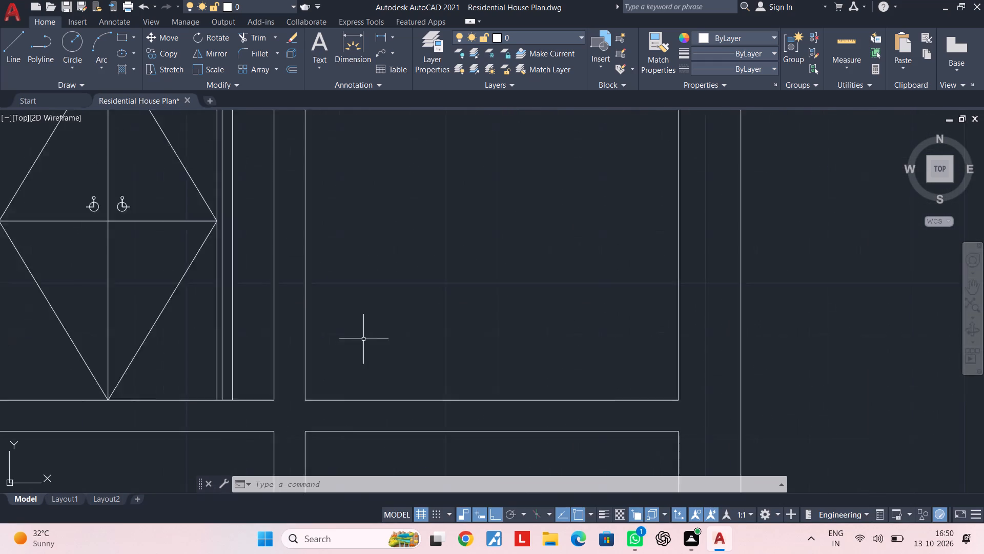
{"action": "scroll", "coordinate": [363, 339], "scroll_direction": "down", "scroll_amount": 1}
{"action": "middle_click_drag", "start_coordinate": [414, 353], "coordinate": [480, 353]}
{"action": "key", "text": "Escape"}
{"action": "key", "text": "Escape"}
{"action": "key", "text": "Escape"}
{"action": "type", "text": "OF 8\""}
{"action": "key", "text": "Return"}
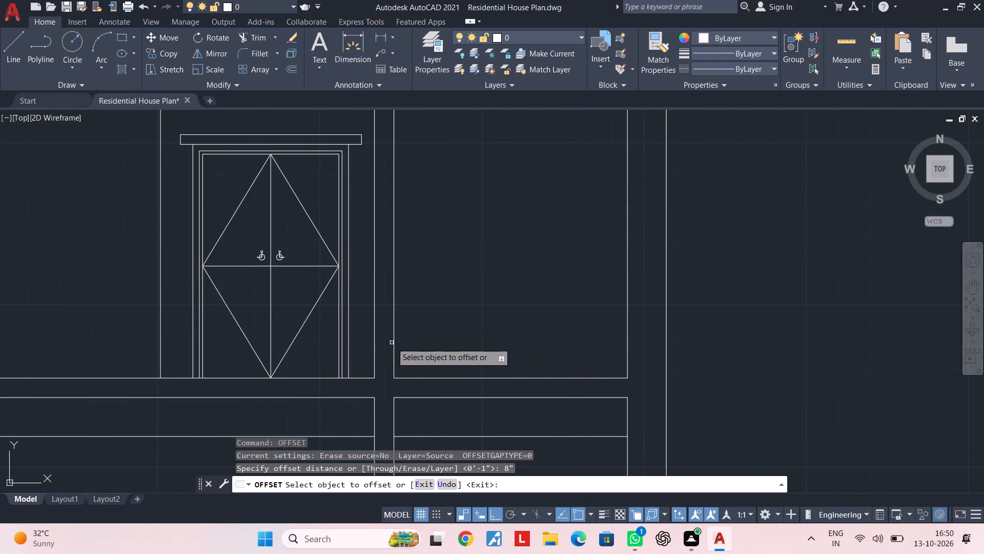
{"action": "left_click", "coordinate": [393, 341]}
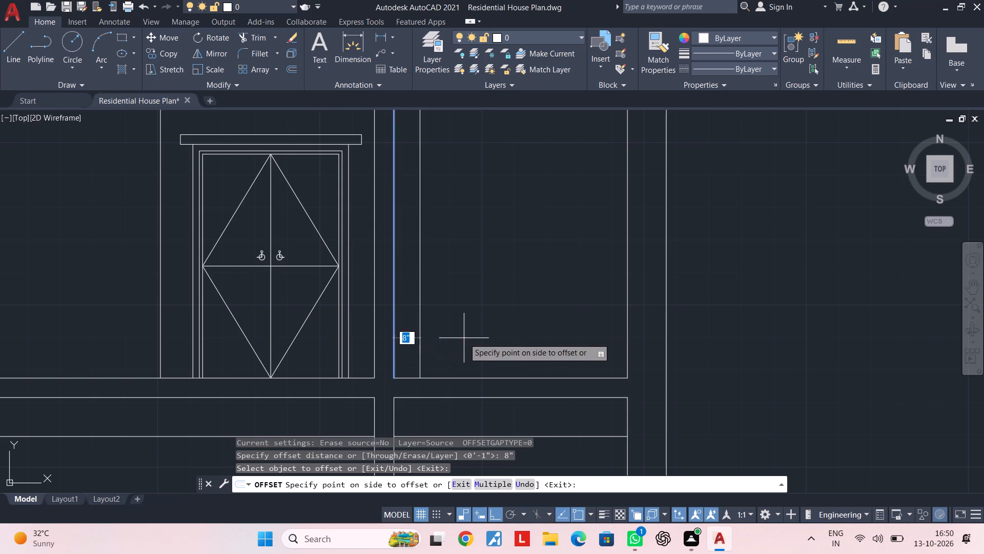
{"action": "left_click", "coordinate": [506, 338]}
{"action": "key", "text": "Escape"}
{"action": "key", "text": "Escape"}
{"action": "key", "text": "Escape"}
{"action": "key", "text": "Escape"}
{"action": "key", "text": "Escape"}
{"action": "key", "text": "Escape"}
{"action": "key", "text": "Escape"}
{"action": "key", "text": "Escape"}
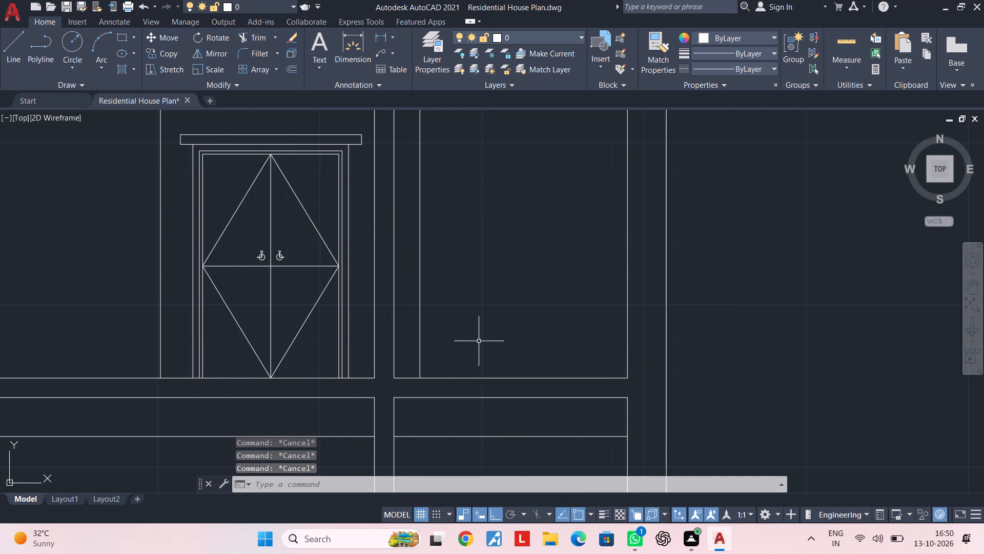
{"action": "key", "text": "Escape"}
{"action": "key", "text": "Escape"}
{"action": "key", "text": "Escape"}
{"action": "key", "text": "Escape"}
{"action": "key", "text": "Escape"}
Draw a horizontal line from the door diamond's right corner across the wall, ending in the adjoining room past the 8" offset line.
{"action": "key", "text": "l"}
{"action": "key", "text": "space"}
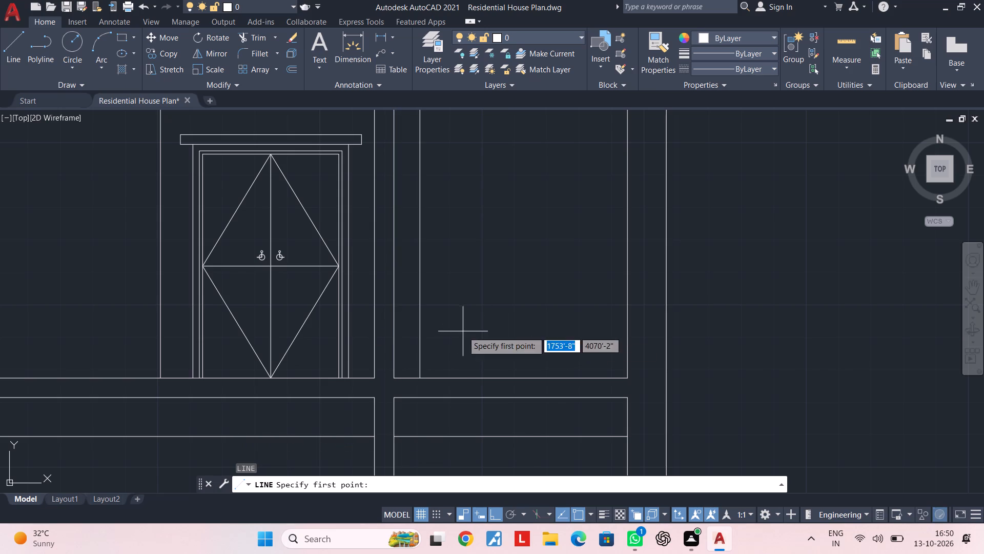
{"action": "scroll", "coordinate": [341, 266], "scroll_direction": "up", "scroll_amount": 3}
{"action": "left_click", "coordinate": [318, 267]}
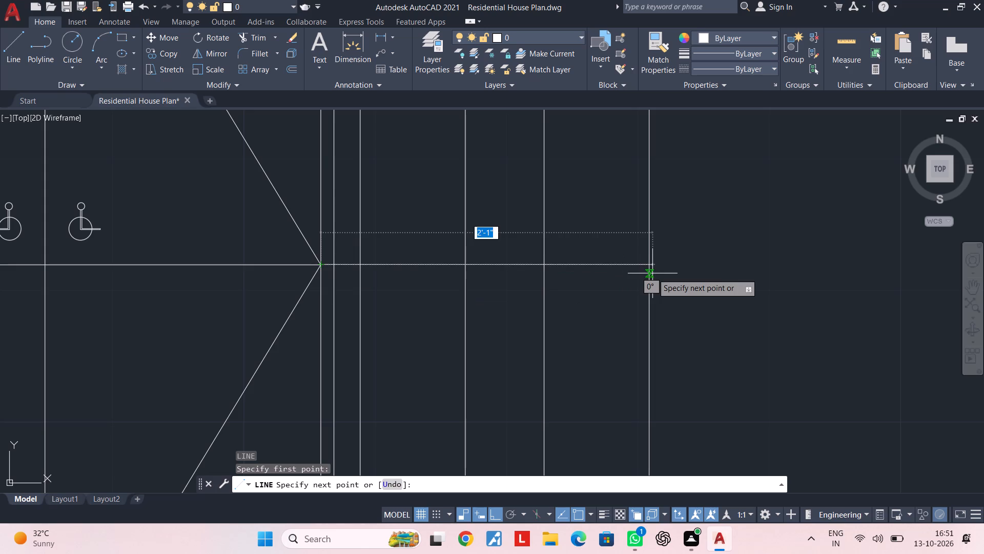
{"action": "scroll", "coordinate": [781, 265], "scroll_direction": "down", "scroll_amount": 2}
{"action": "middle_click_drag", "start_coordinate": [776, 265], "coordinate": [676, 265]}
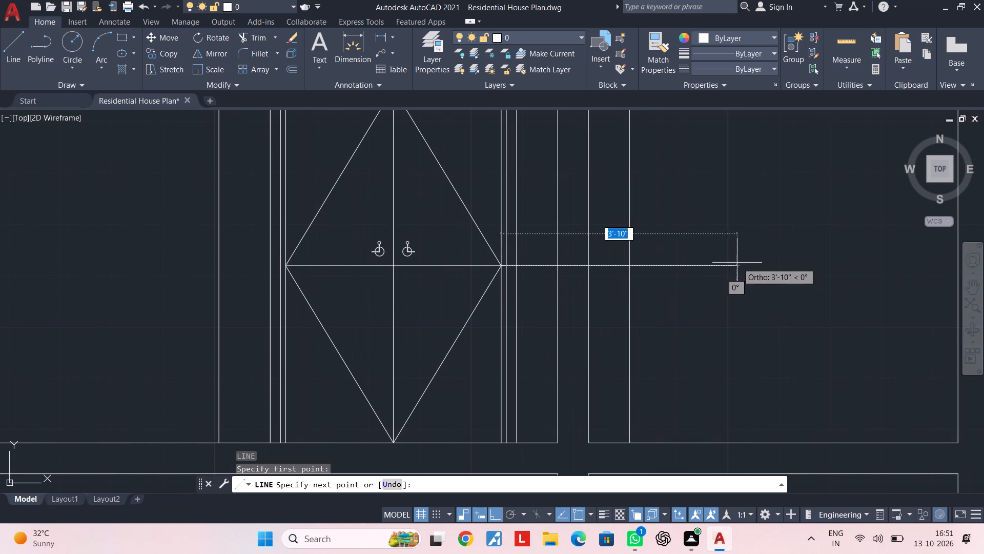
{"action": "left_click", "coordinate": [758, 261]}
{"action": "key", "text": "Escape"}
{"action": "key", "text": "Escape"}
{"action": "middle_click_drag", "start_coordinate": [646, 266], "coordinate": [566, 275]}
{"action": "key", "text": "Escape"}
{"action": "key", "text": "Escape"}
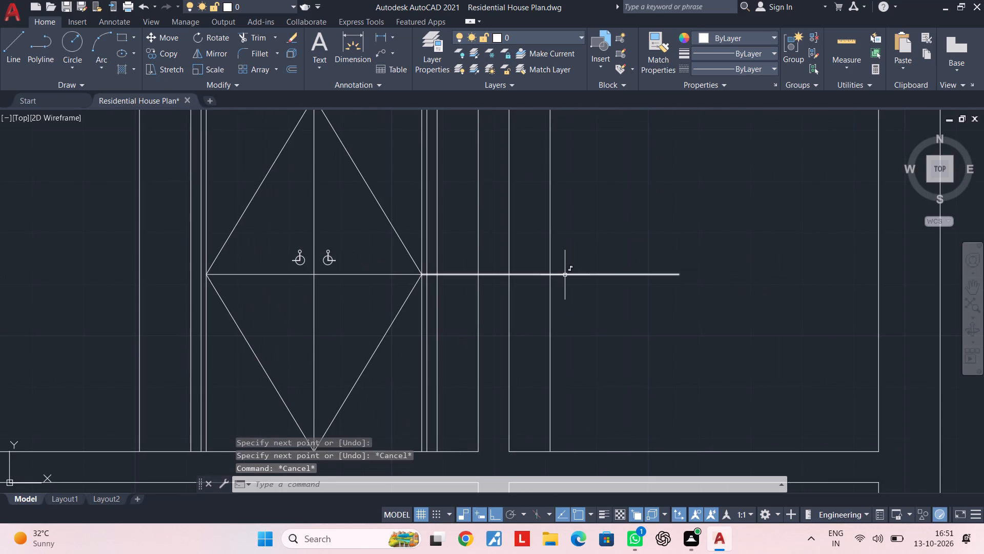
Trim the new horizontal line's pieces within the wall thickness and between the wall face and the 8" offset line.
{"action": "key", "text": "t"}
{"action": "key", "text": "r"}
{"action": "key", "text": "space"}
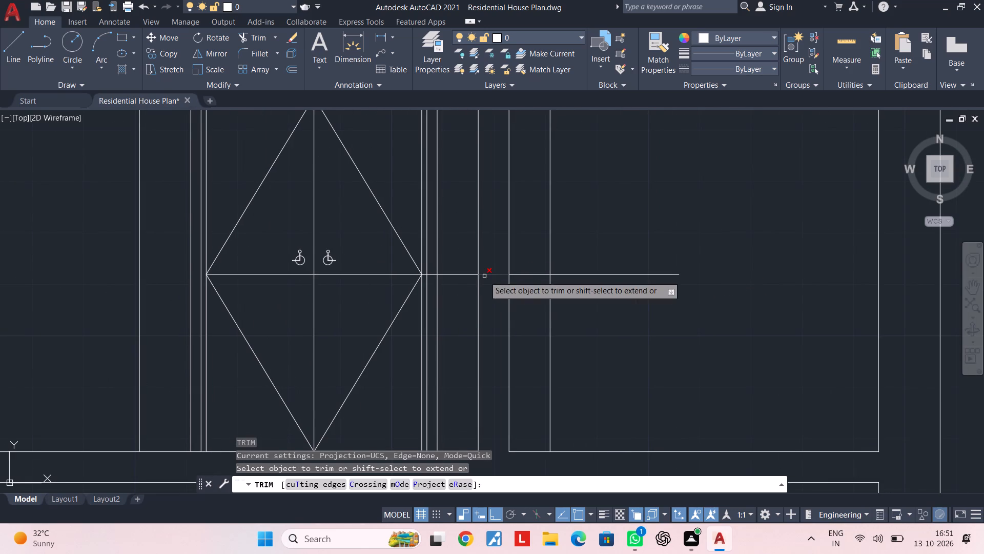
{"action": "key", "text": "Escape"}
{"action": "key", "text": "Escape"}
{"action": "key", "text": "space"}
{"action": "left_click", "coordinate": [496, 288]}
{"action": "left_click", "coordinate": [499, 245]}
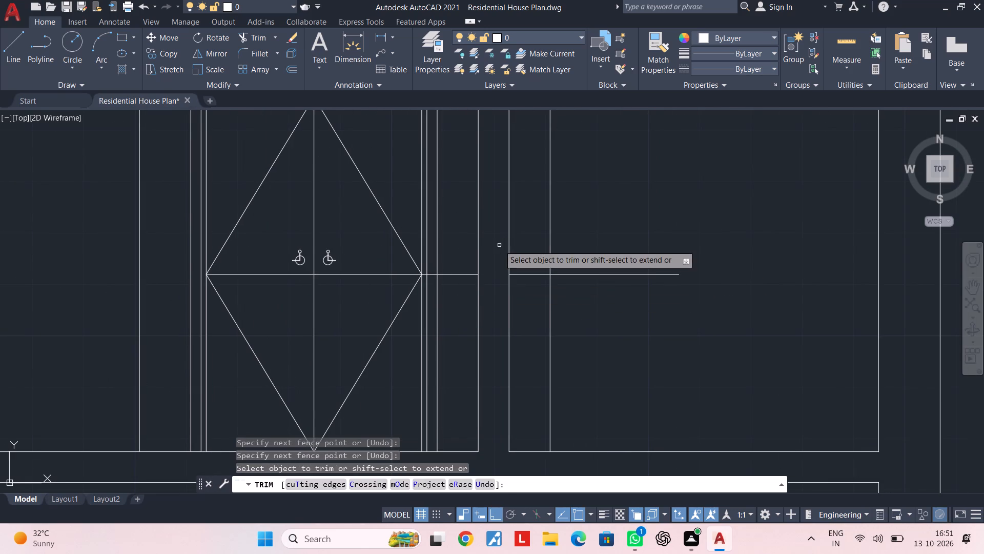
{"action": "left_click", "coordinate": [527, 274]}
{"action": "key", "text": "Escape"}
{"action": "middle_click_drag", "start_coordinate": [614, 284], "coordinate": [517, 311]}
{"action": "key", "text": "Escape"}
{"action": "key", "text": "Escape"}
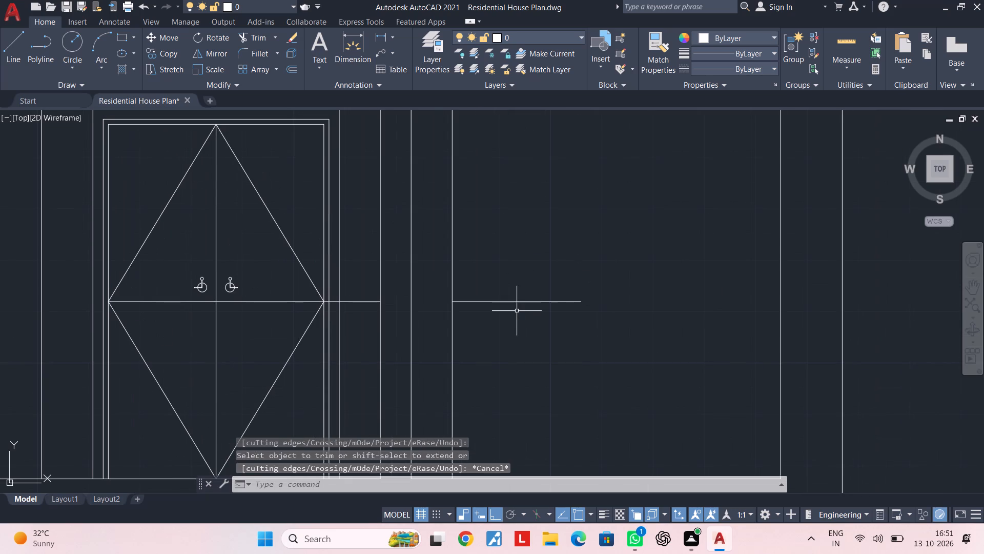
{"action": "key", "text": "Escape"}
Offset the horizontal line in the adjoining room 3'11.1" upward.
{"action": "type", "text": "OF"}
{"action": "key", "text": "space"}
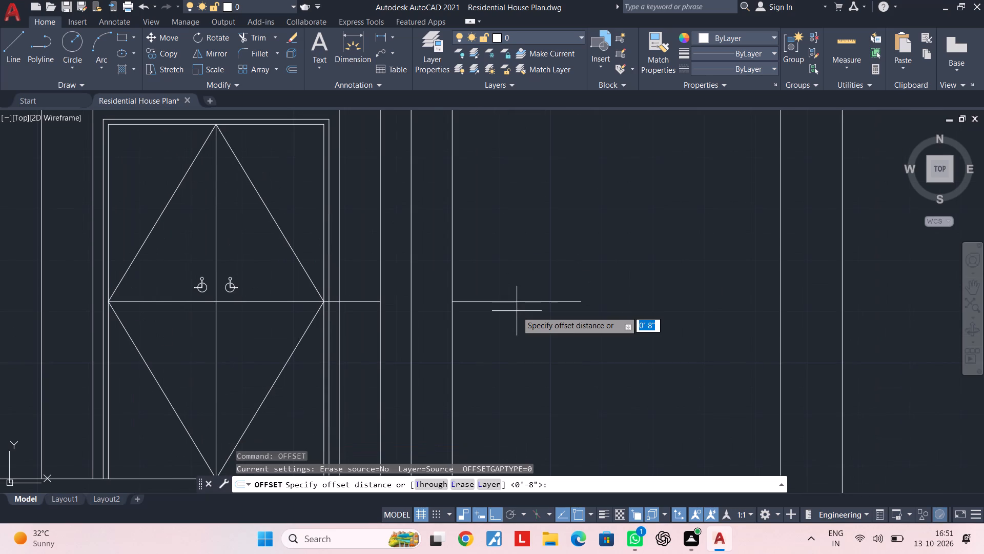
{"action": "type", "text": "3'"}
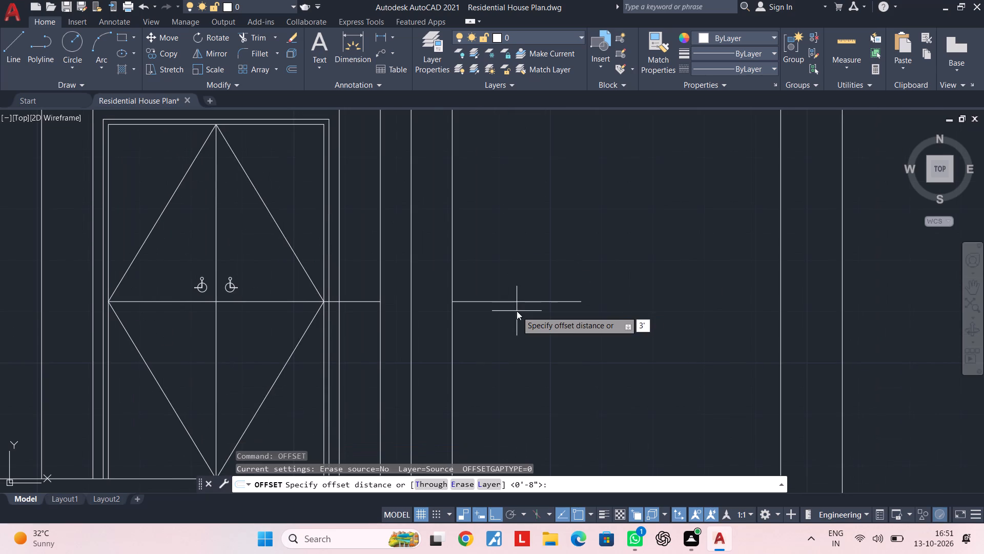
{"action": "type", "text": "11.1\""}
{"action": "key", "text": "Return"}
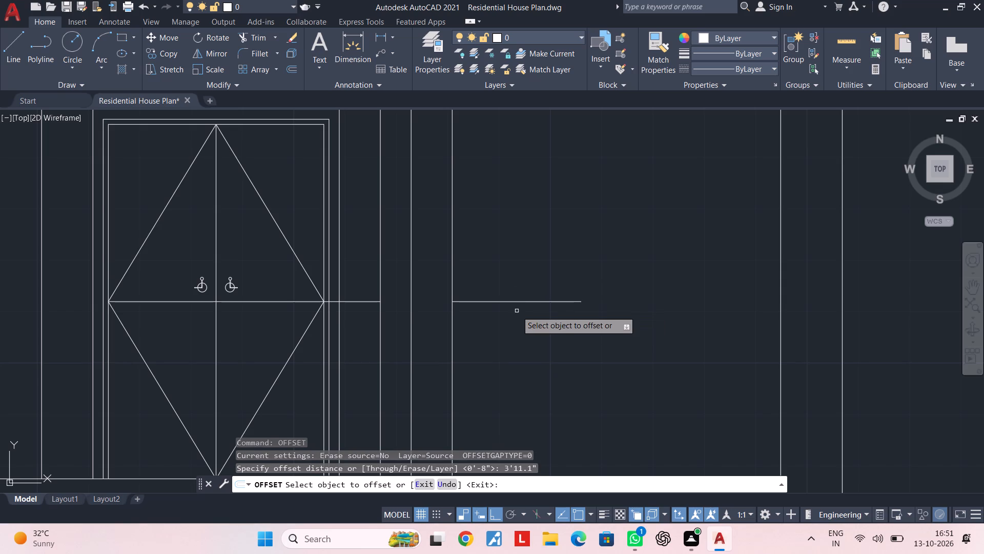
{"action": "left_click", "coordinate": [545, 301]}
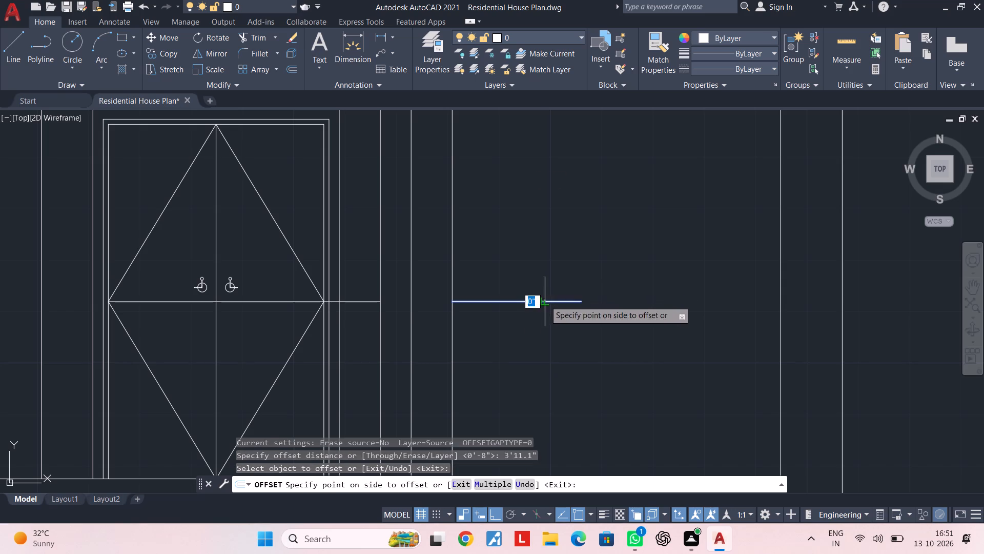
{"action": "left_click", "coordinate": [544, 193]}
{"action": "scroll", "coordinate": [544, 193], "scroll_direction": "down", "scroll_amount": 2}
{"action": "middle_click_drag", "start_coordinate": [544, 194], "coordinate": [494, 268]}
{"action": "scroll", "coordinate": [497, 276], "scroll_direction": "up", "scroll_amount": 1}
{"action": "middle_click_drag", "start_coordinate": [495, 282], "coordinate": [506, 237]}
{"action": "key", "text": "Escape"}
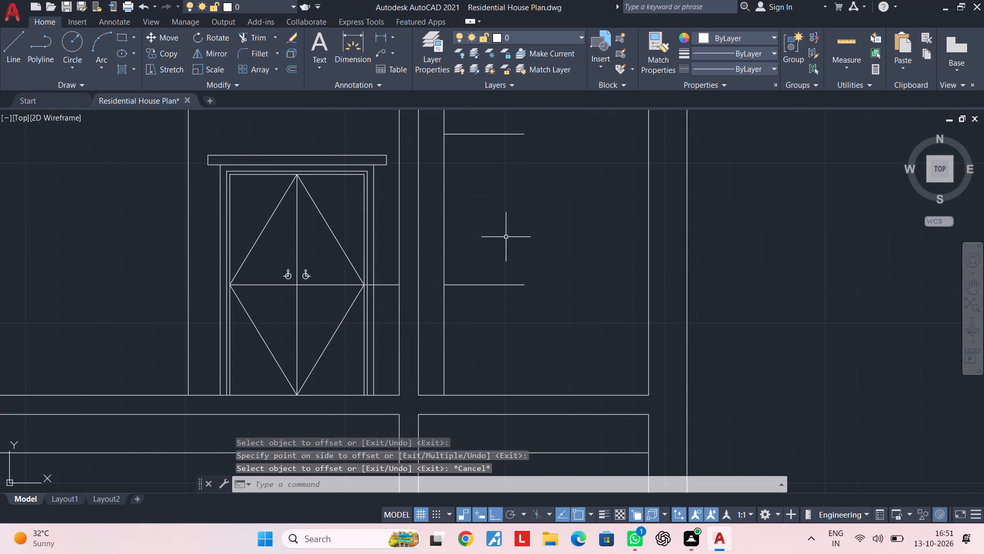
{"action": "key", "text": "Escape"}
{"action": "key", "text": "Escape"}
{"action": "key", "text": "Escape"}
Offset the vertical line where the two horizontal lines start 2'6.7" to the right.
{"action": "type", "text": "OF"}
{"action": "key", "text": "space"}
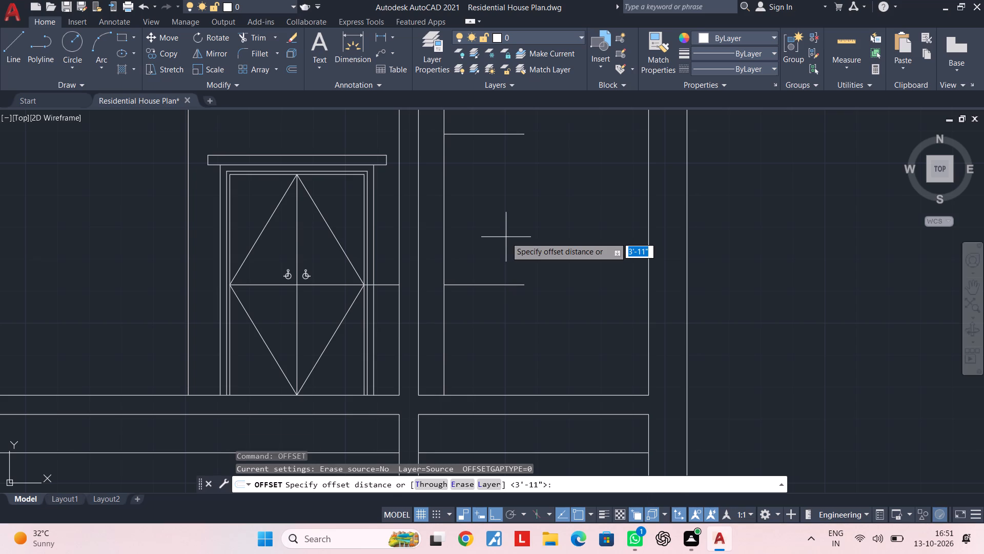
{"action": "type", "text": "2'"}
{"action": "type", "text": "6.7\""}
{"action": "key", "text": "Return"}
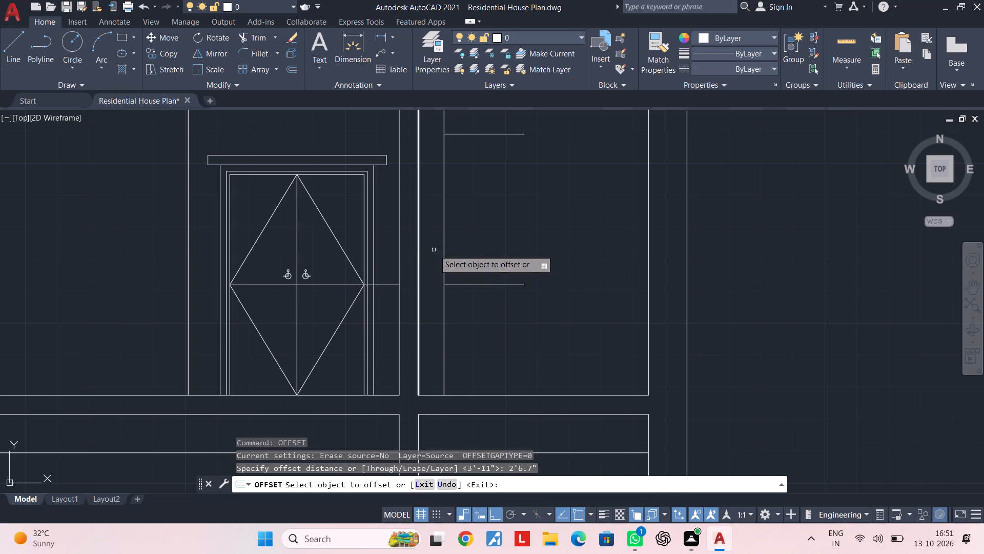
{"action": "left_click", "coordinate": [447, 245]}
{"action": "left_click", "coordinate": [444, 245]}
{"action": "left_click", "coordinate": [566, 242]}
{"action": "key", "text": "Escape"}
{"action": "key", "text": "Escape"}
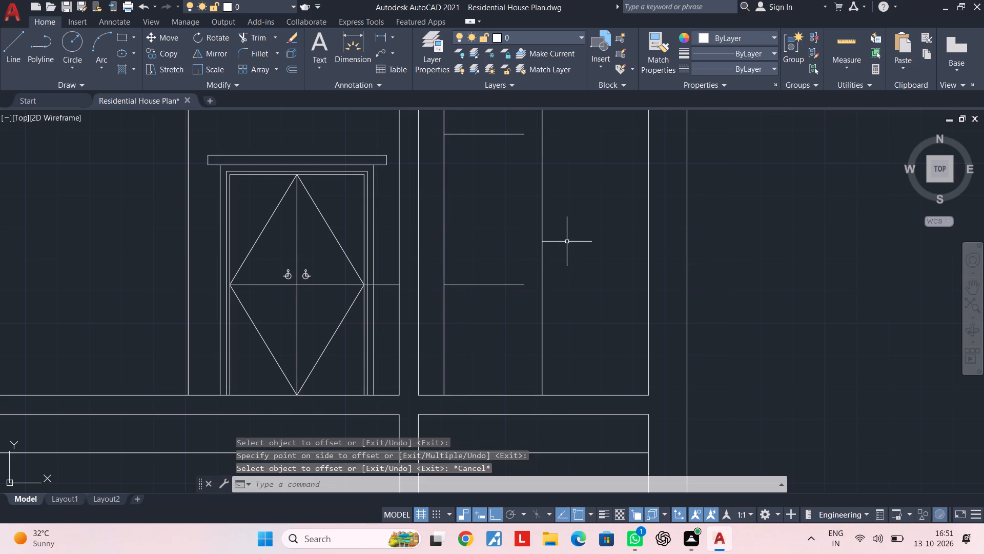
Extend both short horizontal lines to the new vertical line at their right.
{"action": "type", "text": "EX"}
{"action": "key", "text": "space"}
{"action": "left_click_drag", "start_coordinate": [515, 301], "coordinate": [517, 294]}
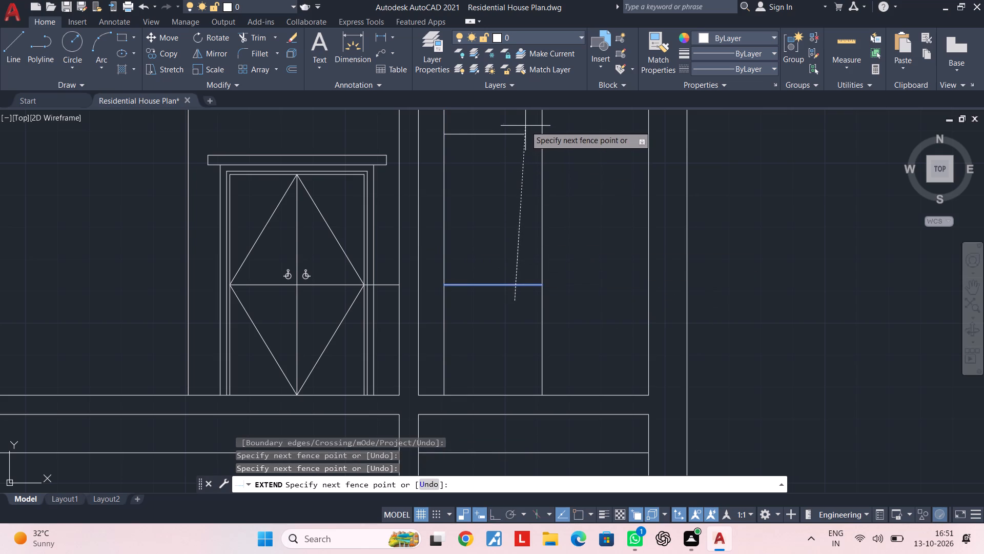
{"action": "left_click", "coordinate": [520, 125]}
{"action": "middle_click_drag", "start_coordinate": [499, 223], "coordinate": [484, 298]}
{"action": "key", "text": "Escape"}
{"action": "scroll", "coordinate": [487, 298], "scroll_direction": "down", "scroll_amount": 2}
{"action": "middle_click_drag", "start_coordinate": [487, 298], "coordinate": [487, 318]}
{"action": "key", "text": "Escape"}
{"action": "key", "text": "Escape"}
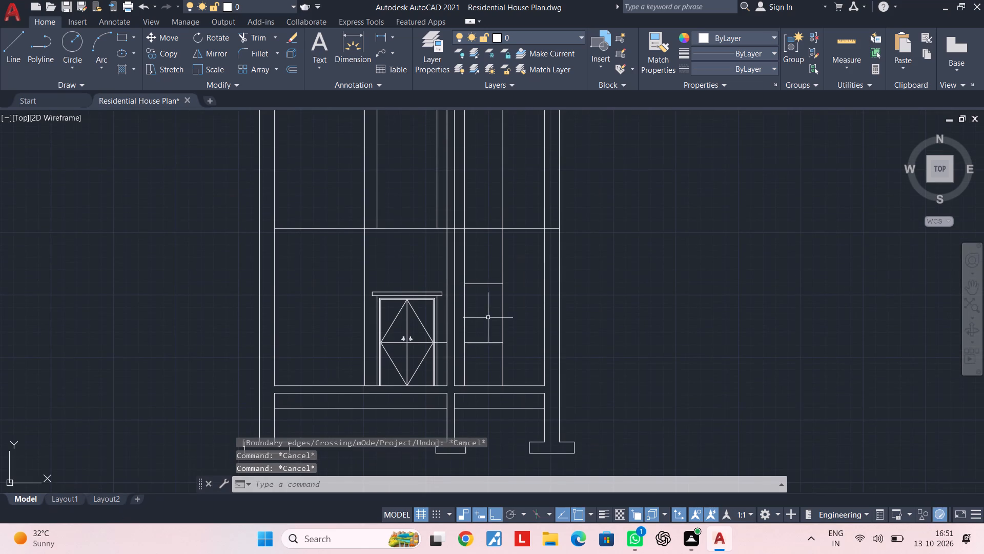
Trim the window outline's right vertical line above the upper horizontal, up to the level line, and below the lower horizontal.
{"action": "key", "text": "t"}
{"action": "key", "text": "r"}
{"action": "key", "text": "space"}
{"action": "left_click", "coordinate": [503, 264]}
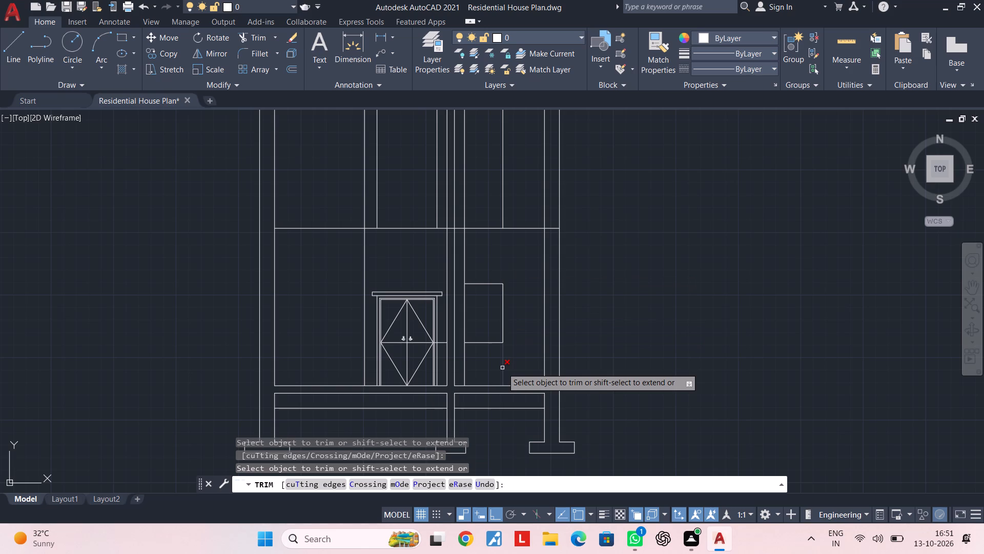
{"action": "left_click", "coordinate": [502, 368]}
{"action": "key", "text": "Escape"}
{"action": "key", "text": "Escape"}
Trim the window outline's left vertical line above the upper horizontal and below the lower horizontal.
{"action": "scroll", "coordinate": [496, 322], "scroll_direction": "up", "scroll_amount": 3}
{"action": "middle_click_drag", "start_coordinate": [489, 322], "coordinate": [605, 341]}
{"action": "scroll", "coordinate": [593, 341], "scroll_direction": "down", "scroll_amount": 1}
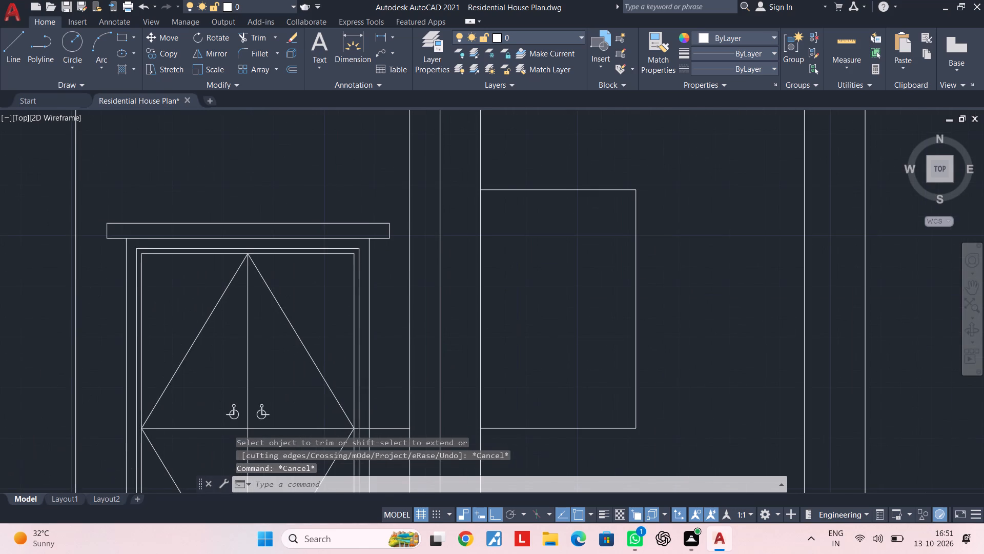
{"action": "scroll", "coordinate": [593, 341], "scroll_direction": "down", "scroll_amount": 1}
{"action": "middle_click_drag", "start_coordinate": [593, 341], "coordinate": [547, 353]}
{"action": "key", "text": "Escape"}
{"action": "key", "text": "Escape"}
{"action": "key", "text": "t"}
{"action": "key", "text": "r"}
{"action": "key", "text": "space"}
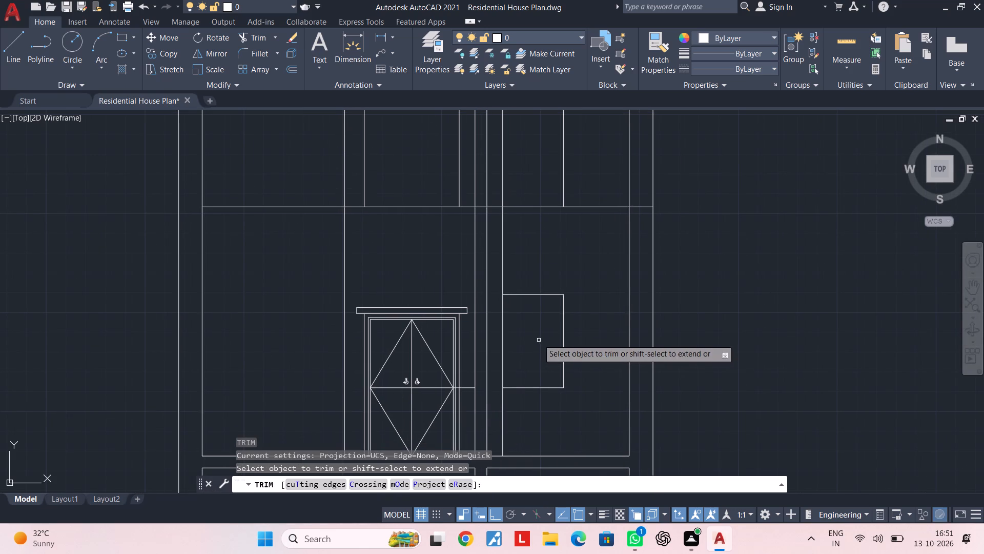
{"action": "middle_click_drag", "start_coordinate": [538, 339], "coordinate": [534, 369]}
{"action": "left_click", "coordinate": [498, 301]}
{"action": "middle_click_drag", "start_coordinate": [504, 383], "coordinate": [506, 319]}
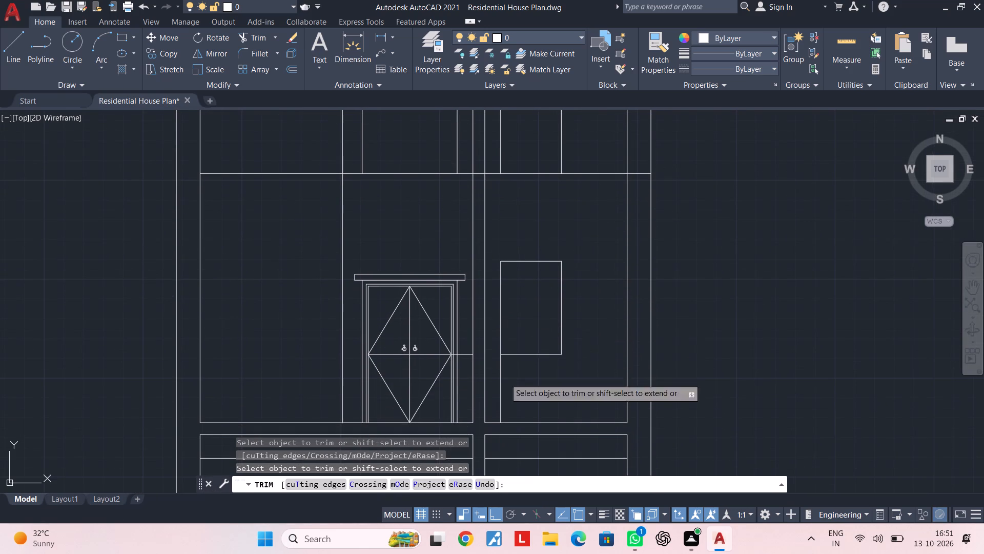
{"action": "left_click", "coordinate": [500, 374]}
{"action": "key", "text": "Escape"}
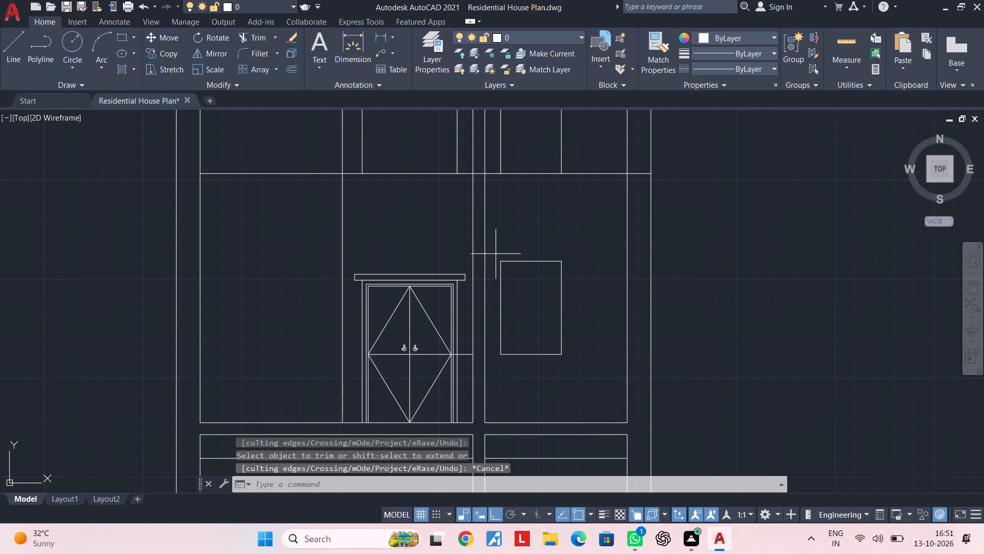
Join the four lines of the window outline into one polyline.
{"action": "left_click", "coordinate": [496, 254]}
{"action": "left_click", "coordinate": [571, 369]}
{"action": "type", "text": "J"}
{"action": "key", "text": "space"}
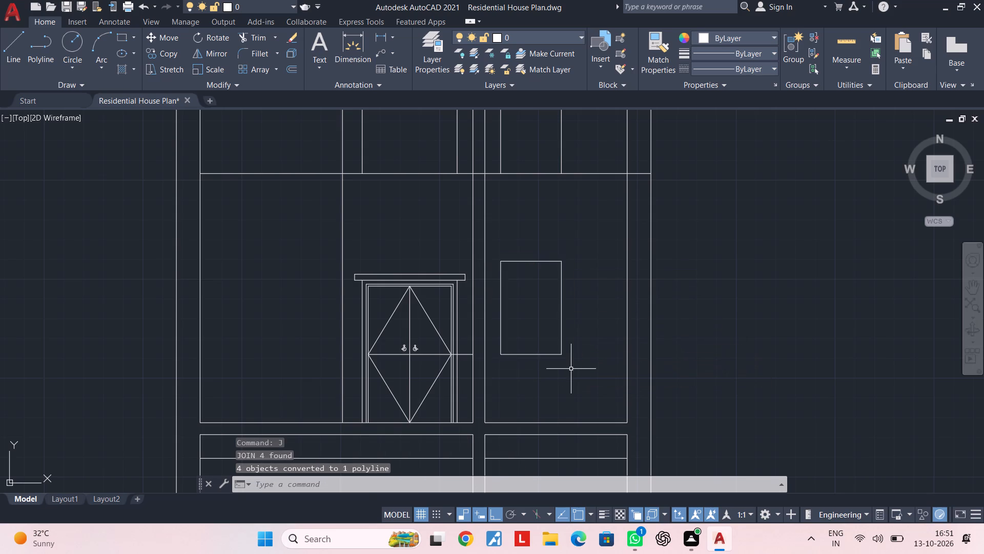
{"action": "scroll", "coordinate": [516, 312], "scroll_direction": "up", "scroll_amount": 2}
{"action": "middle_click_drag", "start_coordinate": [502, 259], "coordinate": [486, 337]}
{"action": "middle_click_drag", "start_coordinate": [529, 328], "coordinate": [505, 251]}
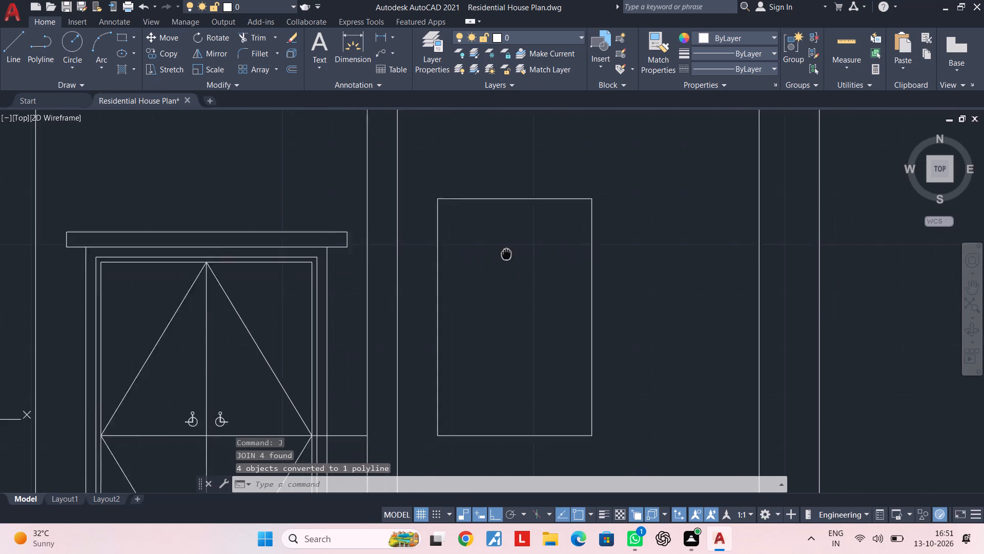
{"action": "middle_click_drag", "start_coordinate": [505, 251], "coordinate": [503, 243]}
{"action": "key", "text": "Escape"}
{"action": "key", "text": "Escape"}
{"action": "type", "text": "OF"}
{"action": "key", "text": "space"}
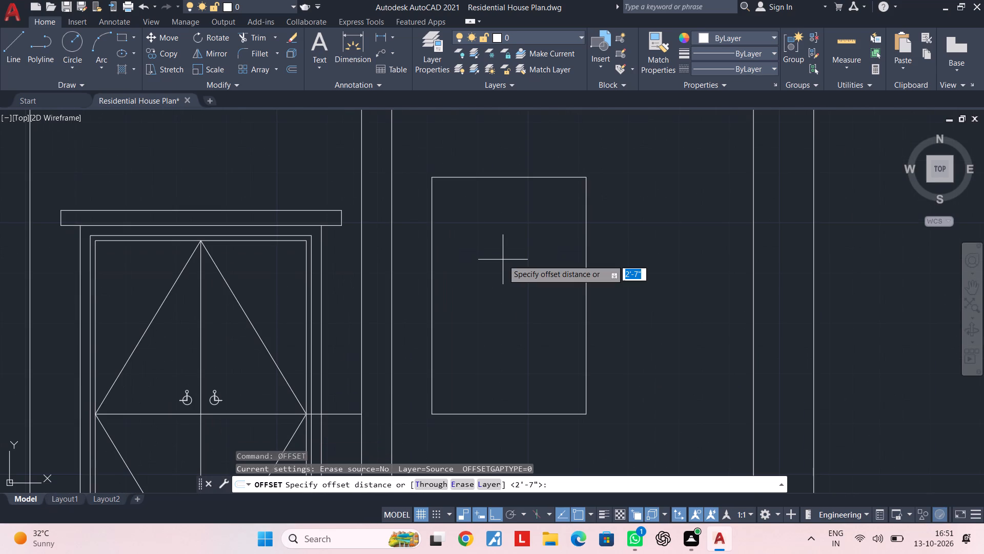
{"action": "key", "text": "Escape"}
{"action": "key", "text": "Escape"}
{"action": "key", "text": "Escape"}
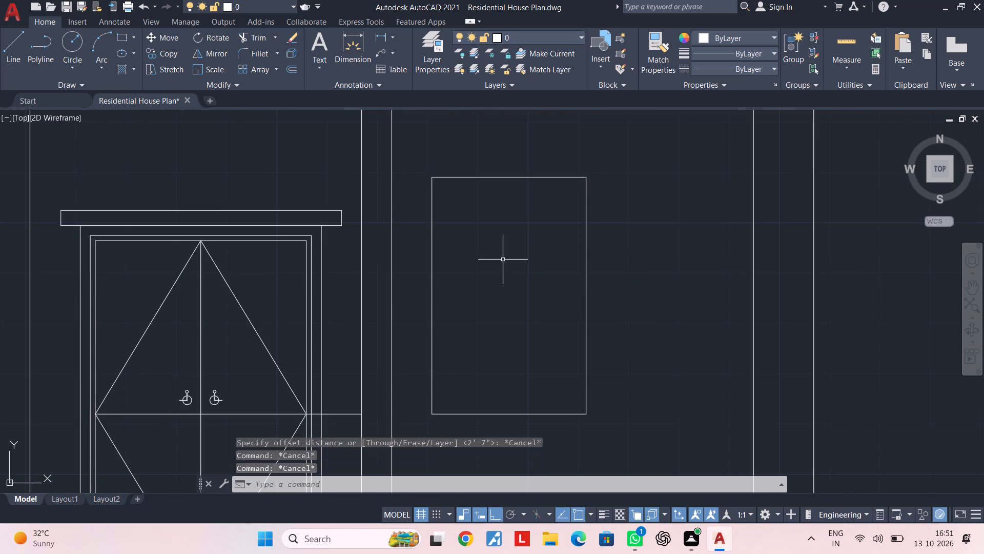
Measure the window outline's height and width with linear dimensions, without placing them.
{"action": "left_click", "coordinate": [379, 36]}
{"action": "left_click", "coordinate": [509, 178]}
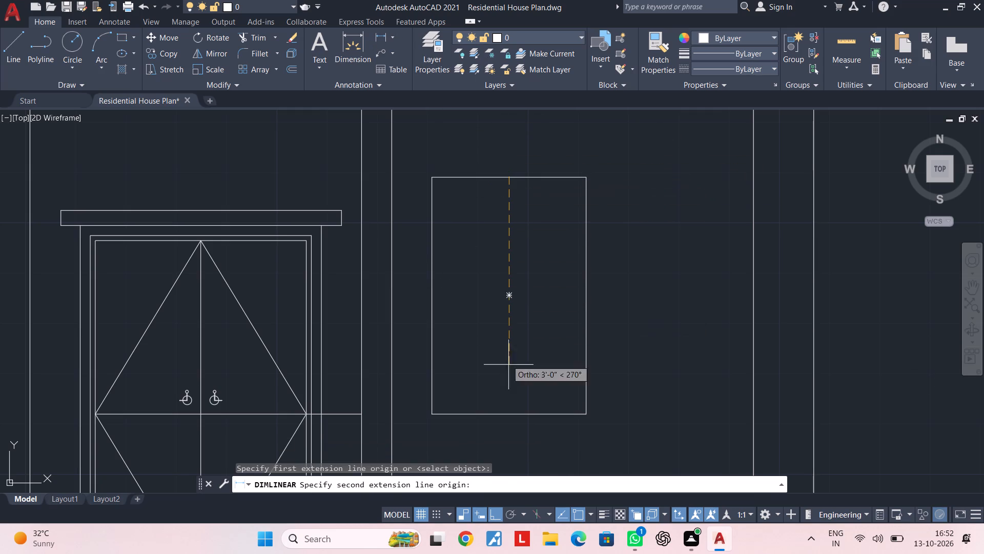
{"action": "left_click", "coordinate": [510, 414]}
{"action": "key", "text": "Escape"}
{"action": "key", "text": "space"}
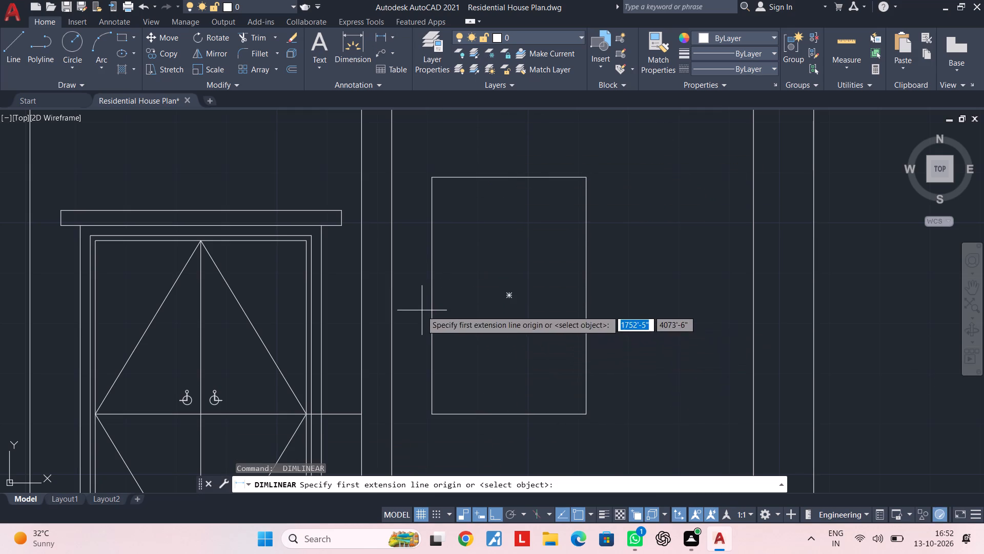
{"action": "left_click", "coordinate": [433, 299]}
{"action": "left_click", "coordinate": [585, 295]}
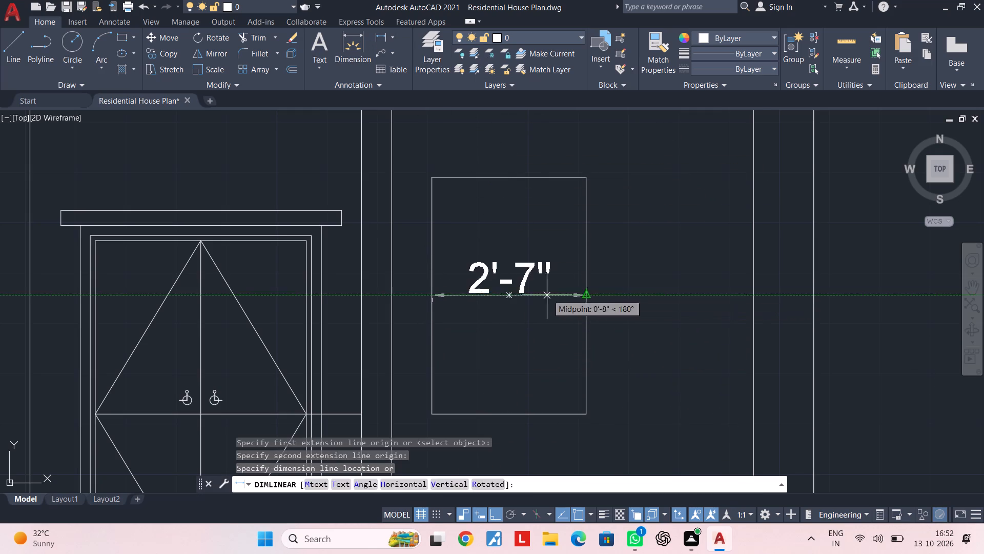
{"action": "key", "text": "Escape"}
{"action": "key", "text": "Escape"}
{"action": "key", "text": "Escape"}
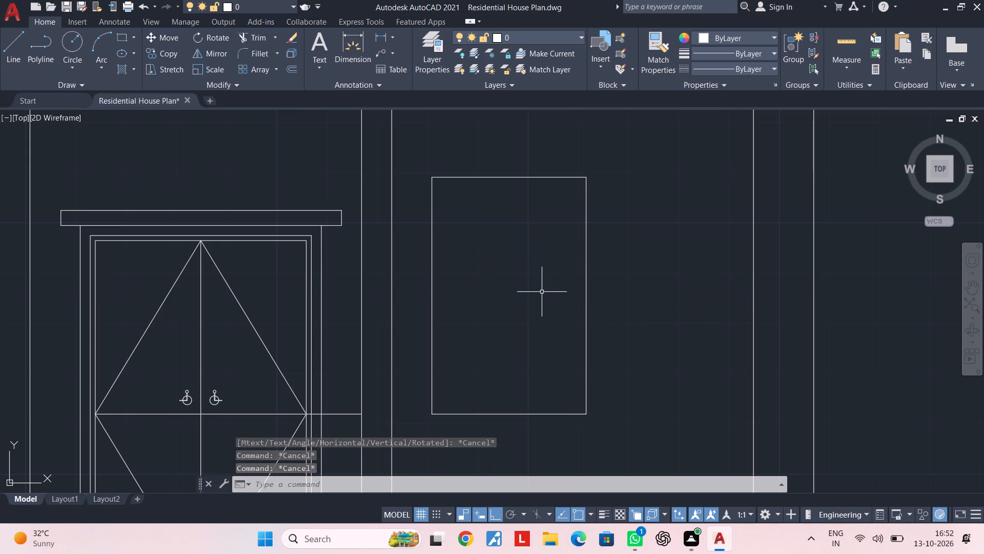
{"action": "key", "text": "Escape"}
{"action": "key", "text": "Escape"}
{"action": "key", "text": "Escape"}
{"action": "key", "text": "Escape"}
{"action": "key", "text": "Escape"}
{"action": "key", "text": "Escape"}
{"action": "key", "text": "Escape"}
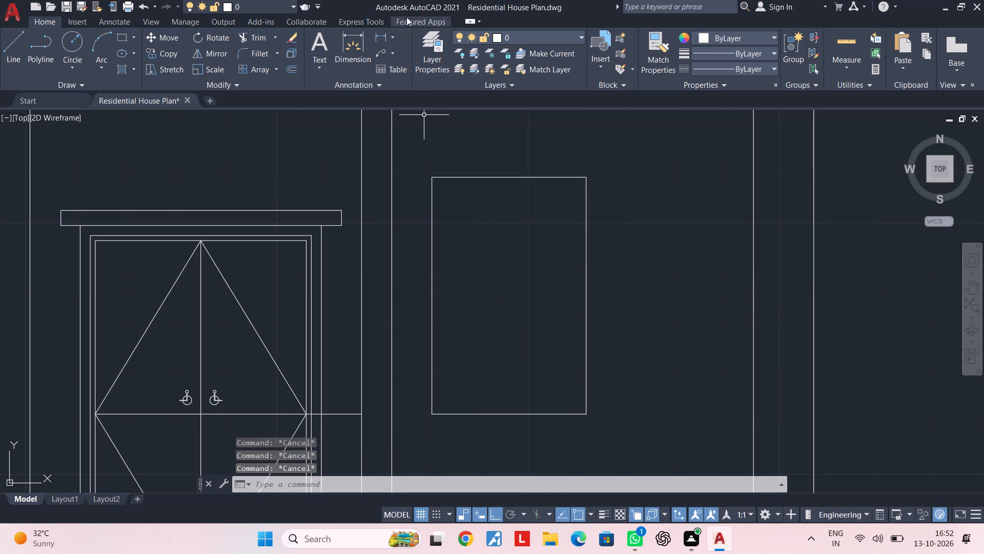
Measure the window outline's height once more with a linear dimension, without placing it.
{"action": "left_click", "coordinate": [378, 33]}
{"action": "left_click", "coordinate": [507, 176]}
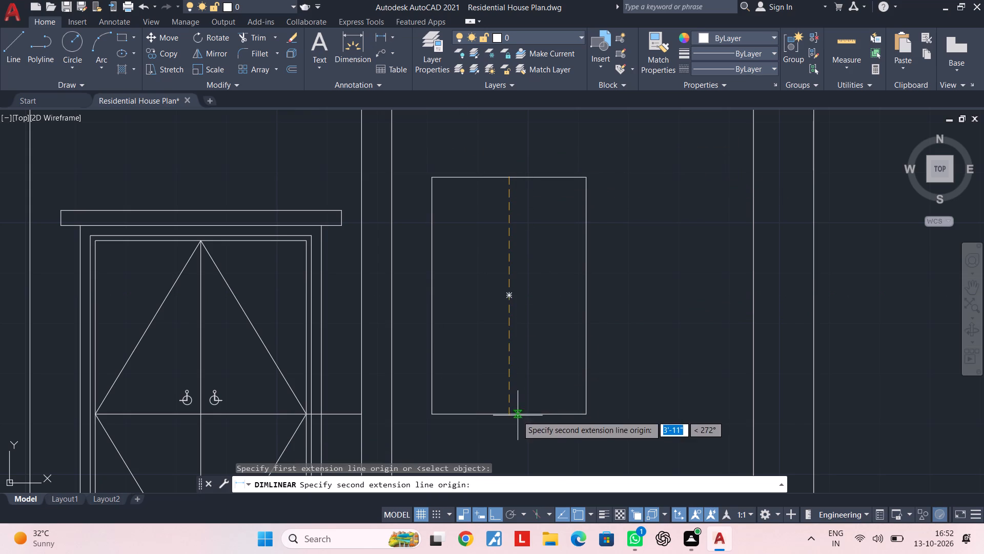
{"action": "left_click", "coordinate": [506, 415]}
{"action": "key", "text": "Escape"}
{"action": "key", "text": "Escape"}
{"action": "key", "text": "Escape"}
{"action": "key", "text": "Escape"}
{"action": "key", "text": "Escape"}
{"action": "key", "text": "Escape"}
{"action": "key", "text": "Escape"}
{"action": "key", "text": "Escape"}
{"action": "key", "text": "Escape"}
{"action": "key", "text": "Escape"}
{"action": "key", "text": "Escape"}
{"action": "key", "text": "Escape"}
{"action": "key", "text": "Escape"}
{"action": "key", "text": "Escape"}
{"action": "key", "text": "Escape"}
{"action": "key", "text": "Escape"}
{"action": "key", "text": "Escape"}
{"action": "key", "text": "Escape"}
{"action": "key", "text": "Escape"}
{"action": "key", "text": "Escape"}
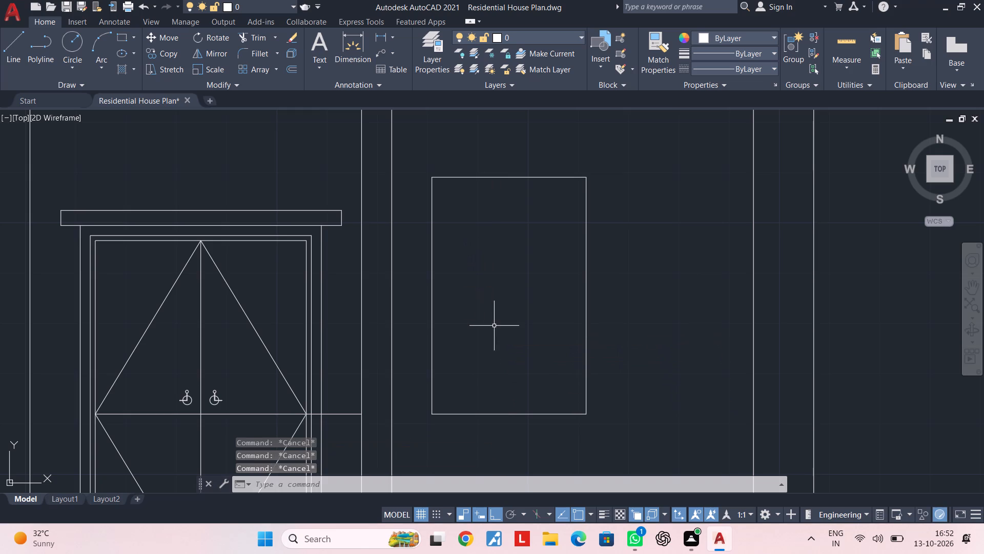
{"action": "key", "text": "Escape"}
{"action": "key", "text": "Escape"}
{"action": "key", "text": "Escape"}
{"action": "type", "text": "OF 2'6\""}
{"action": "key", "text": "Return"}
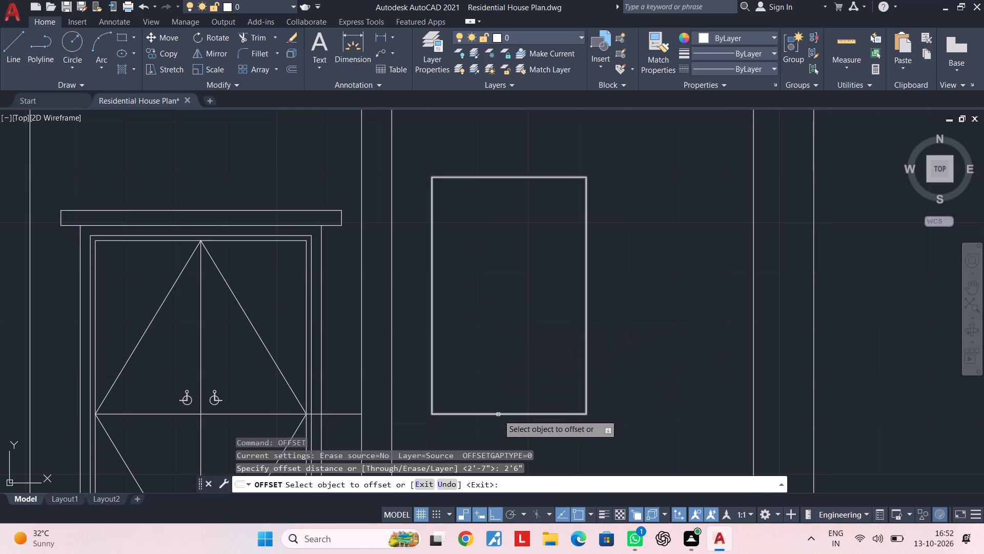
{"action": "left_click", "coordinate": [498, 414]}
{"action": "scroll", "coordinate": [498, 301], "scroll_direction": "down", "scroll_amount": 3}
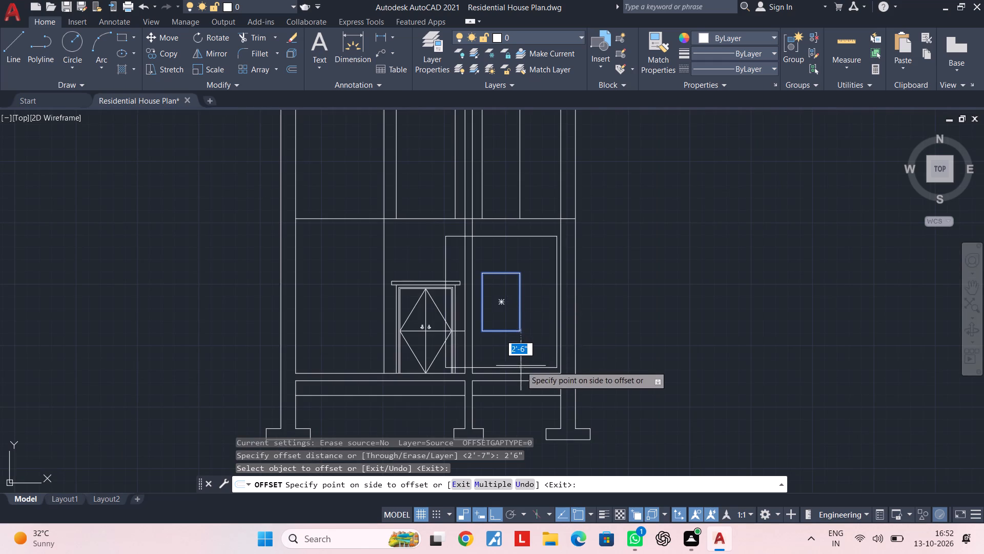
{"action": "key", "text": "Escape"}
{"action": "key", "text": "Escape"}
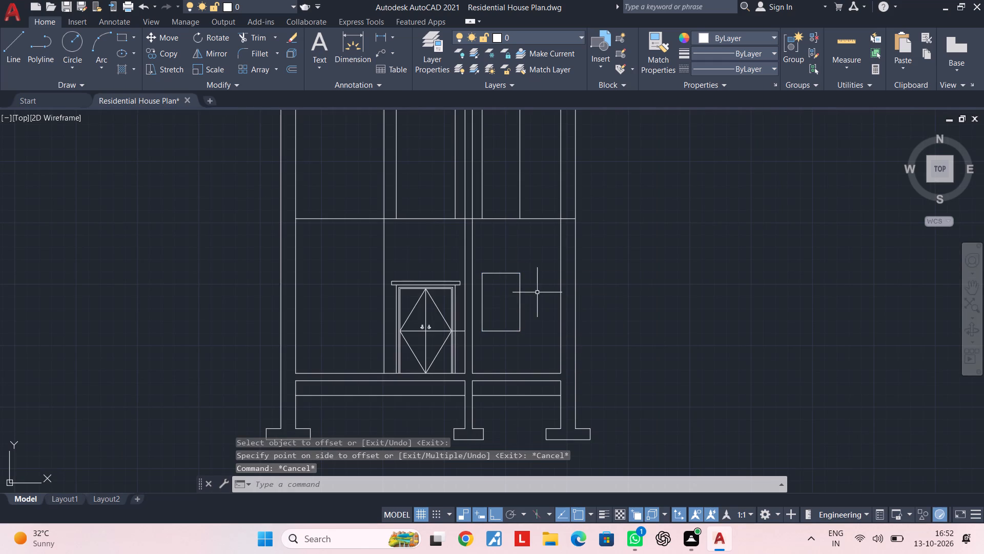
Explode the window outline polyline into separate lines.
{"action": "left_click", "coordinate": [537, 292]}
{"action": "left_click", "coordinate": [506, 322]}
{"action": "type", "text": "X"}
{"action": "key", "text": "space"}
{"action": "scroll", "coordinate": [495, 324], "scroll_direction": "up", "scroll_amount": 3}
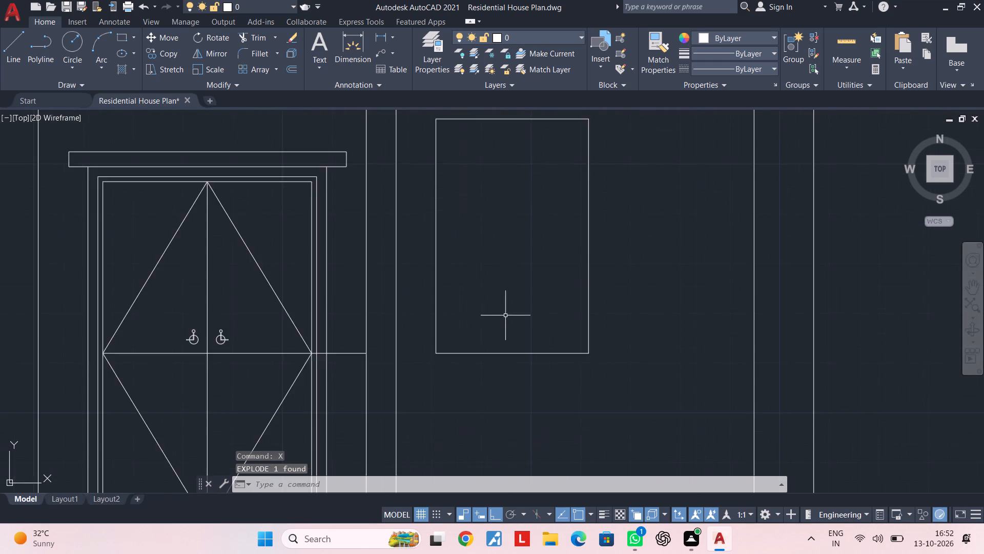
Offset the window outline's bottom line 2'6" upward to form a horizontal division.
{"action": "middle_click_drag", "start_coordinate": [502, 329], "coordinate": [491, 363]}
{"action": "key", "text": "Escape"}
{"action": "key", "text": "Escape"}
{"action": "key", "text": "Escape"}
{"action": "type", "text": "OF 2"}
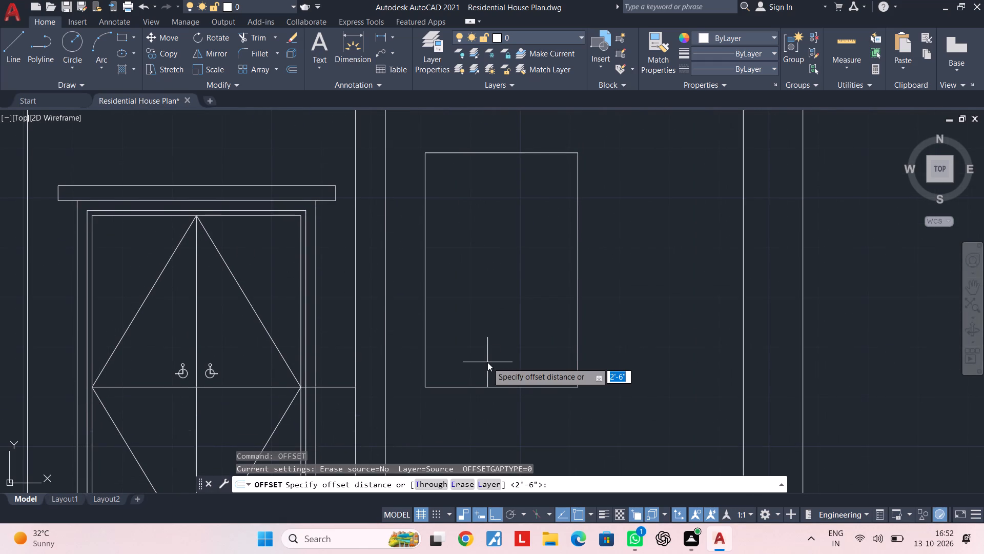
{"action": "type", "text": "'6\""}
{"action": "key", "text": "Return"}
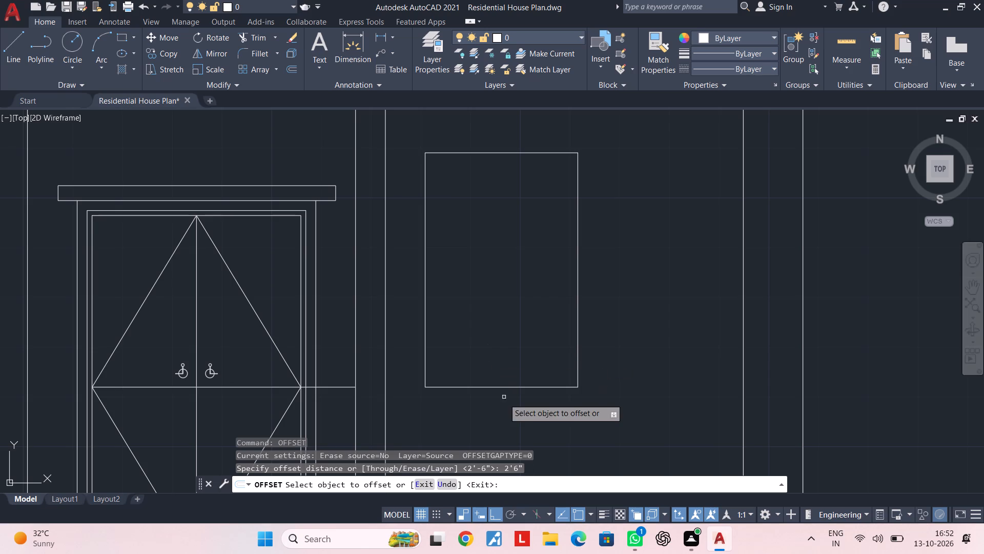
{"action": "left_click", "coordinate": [503, 386]}
{"action": "left_click", "coordinate": [503, 251]}
{"action": "key", "text": "Escape"}
{"action": "key", "text": "Escape"}
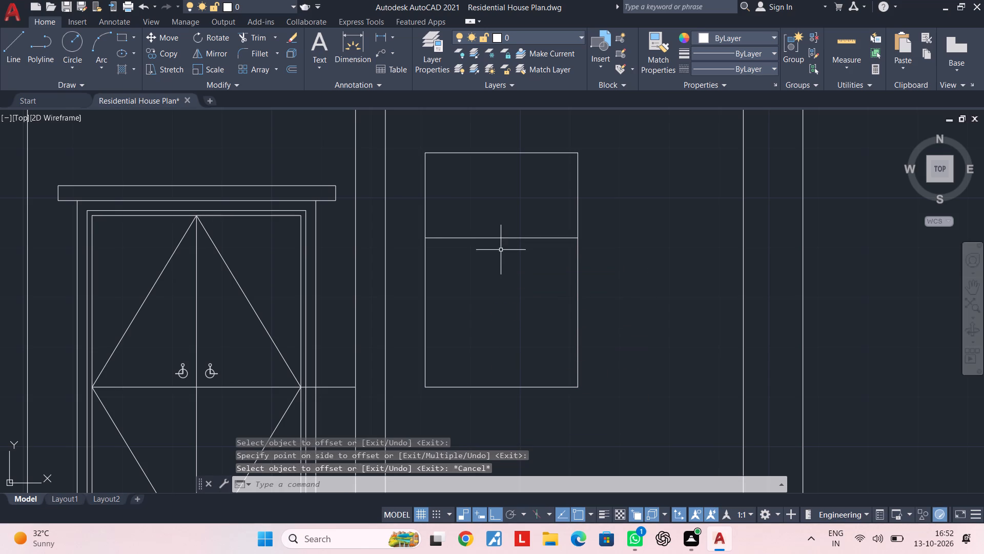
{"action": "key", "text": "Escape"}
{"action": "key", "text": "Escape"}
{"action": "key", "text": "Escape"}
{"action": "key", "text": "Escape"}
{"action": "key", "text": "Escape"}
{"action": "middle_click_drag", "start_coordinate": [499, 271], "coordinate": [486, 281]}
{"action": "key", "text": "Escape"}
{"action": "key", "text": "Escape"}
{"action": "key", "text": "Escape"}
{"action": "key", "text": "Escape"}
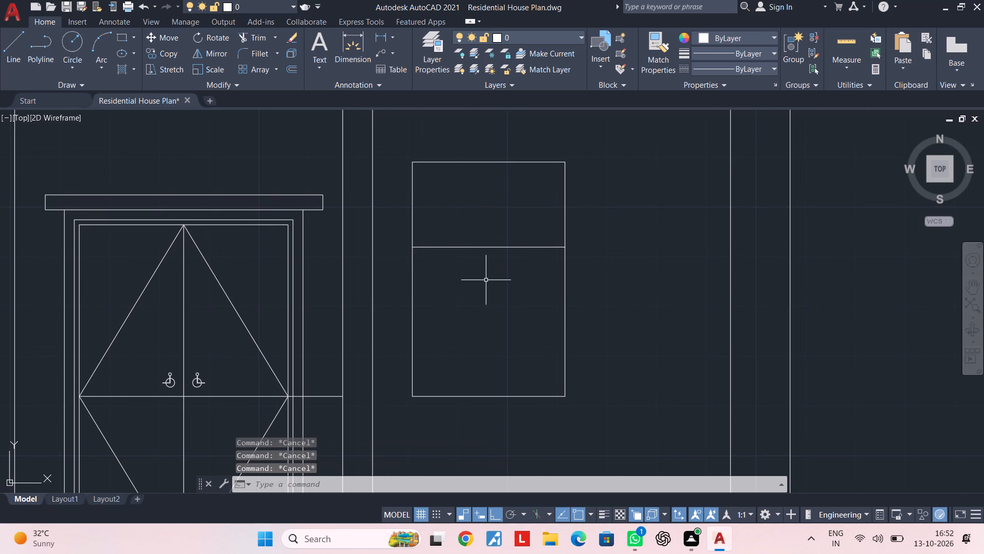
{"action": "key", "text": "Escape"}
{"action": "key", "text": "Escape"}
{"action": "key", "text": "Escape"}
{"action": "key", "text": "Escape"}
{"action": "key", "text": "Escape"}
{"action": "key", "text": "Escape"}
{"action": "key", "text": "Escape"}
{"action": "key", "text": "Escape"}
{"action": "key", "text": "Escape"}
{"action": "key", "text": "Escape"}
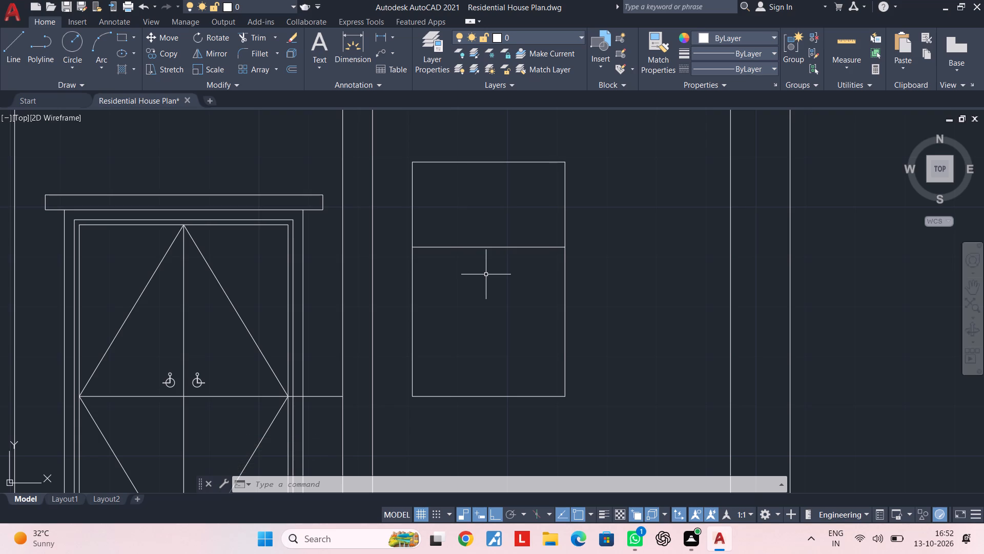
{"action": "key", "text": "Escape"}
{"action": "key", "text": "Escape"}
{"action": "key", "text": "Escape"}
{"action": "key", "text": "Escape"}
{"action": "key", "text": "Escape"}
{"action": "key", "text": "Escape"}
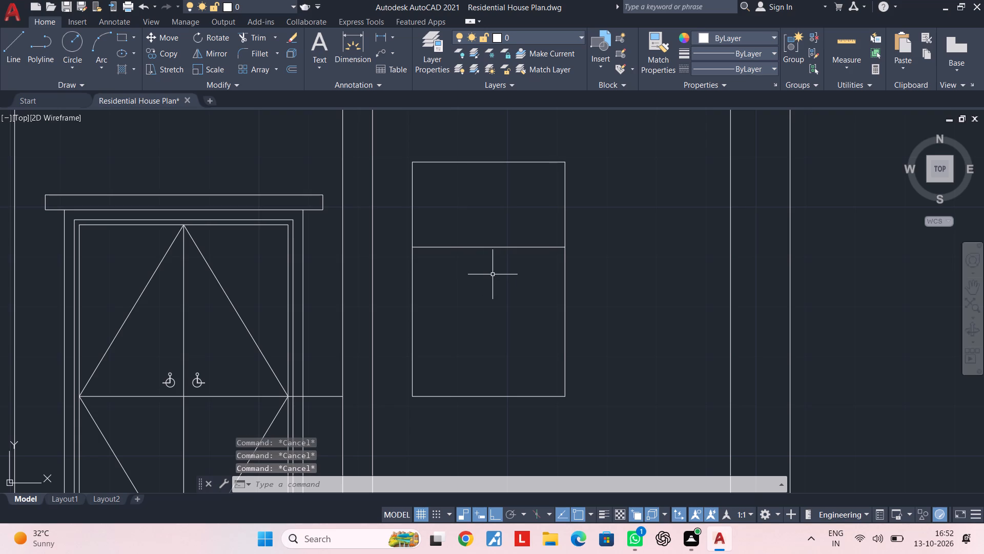
Offset the window's dividing line 2" upward and its two sides and top line 2" inward.
{"action": "type", "text": "OF 2\""}
{"action": "key", "text": "Return"}
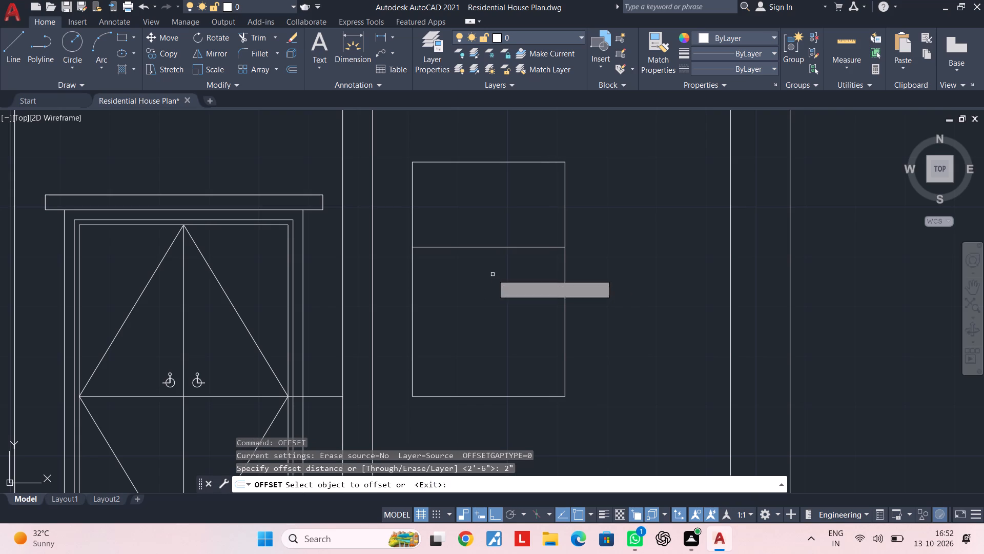
{"action": "left_click", "coordinate": [500, 245]}
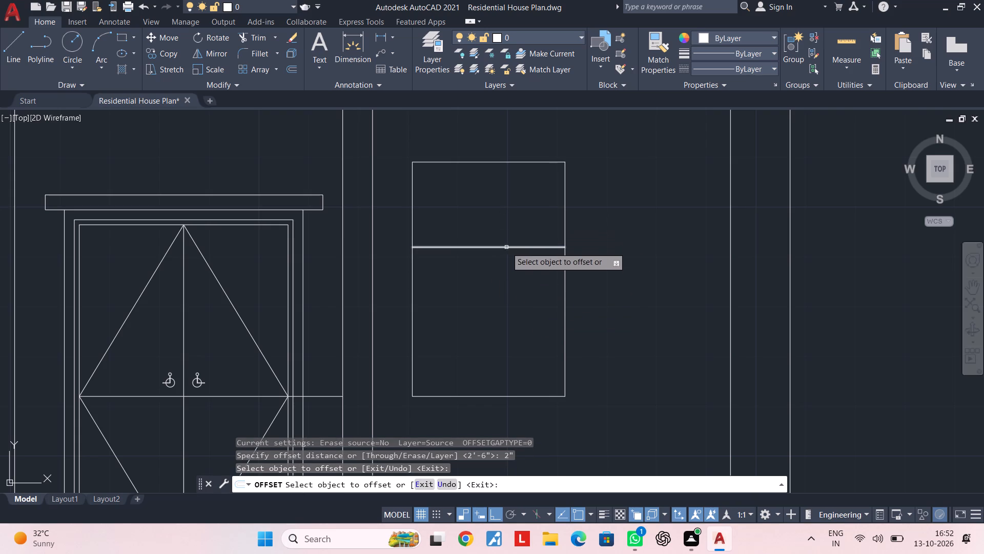
{"action": "left_click", "coordinate": [506, 247]}
{"action": "left_click", "coordinate": [504, 229]}
{"action": "left_click", "coordinate": [413, 219]}
{"action": "left_click", "coordinate": [434, 217]}
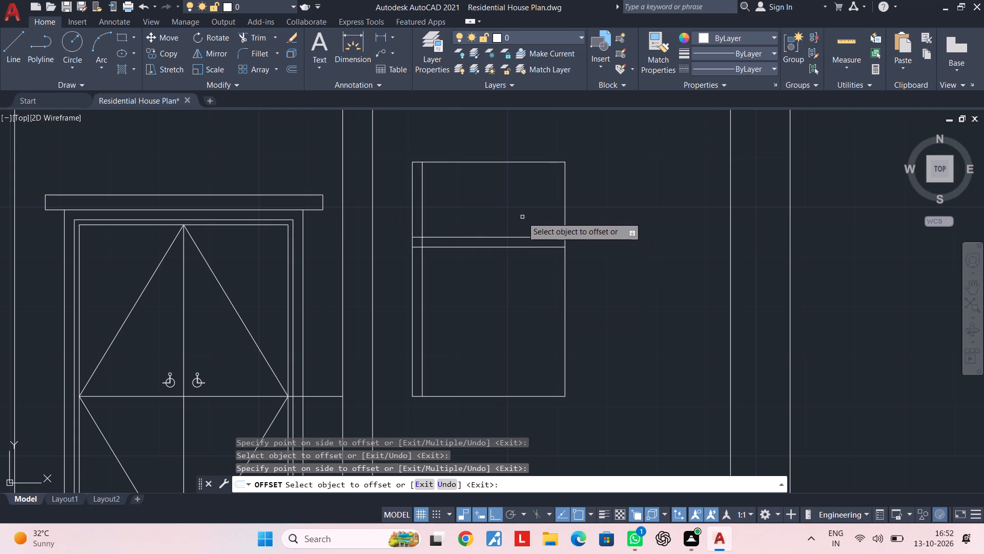
{"action": "left_click", "coordinate": [566, 215]}
{"action": "left_click", "coordinate": [542, 214]}
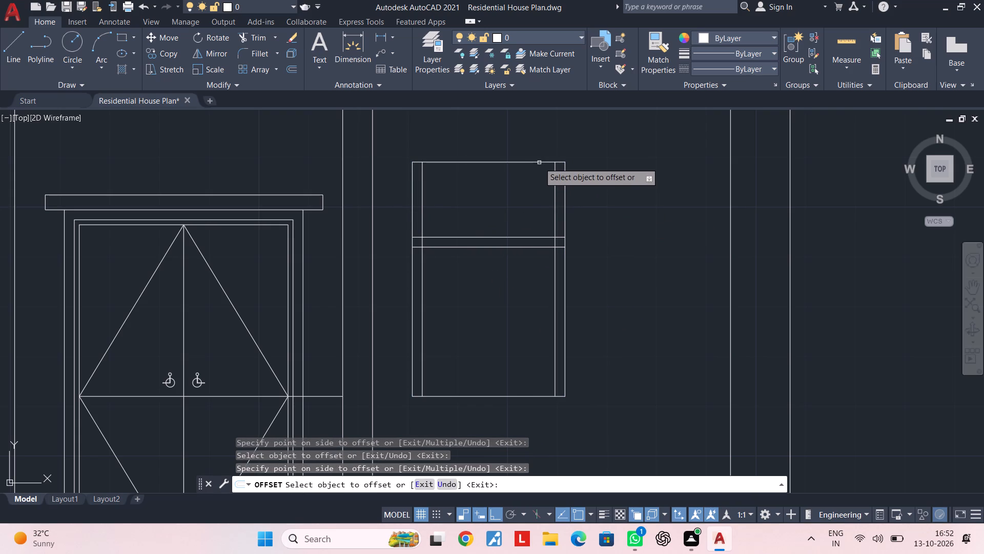
{"action": "left_click", "coordinate": [539, 162]}
{"action": "left_click", "coordinate": [530, 172]}
{"action": "key", "text": "Escape"}
{"action": "key", "text": "Escape"}
Trim the overlapping line ends at the four corners of the window's upper section to form a clean inner frame.
{"action": "type", "text": "TR"}
{"action": "key", "text": "space"}
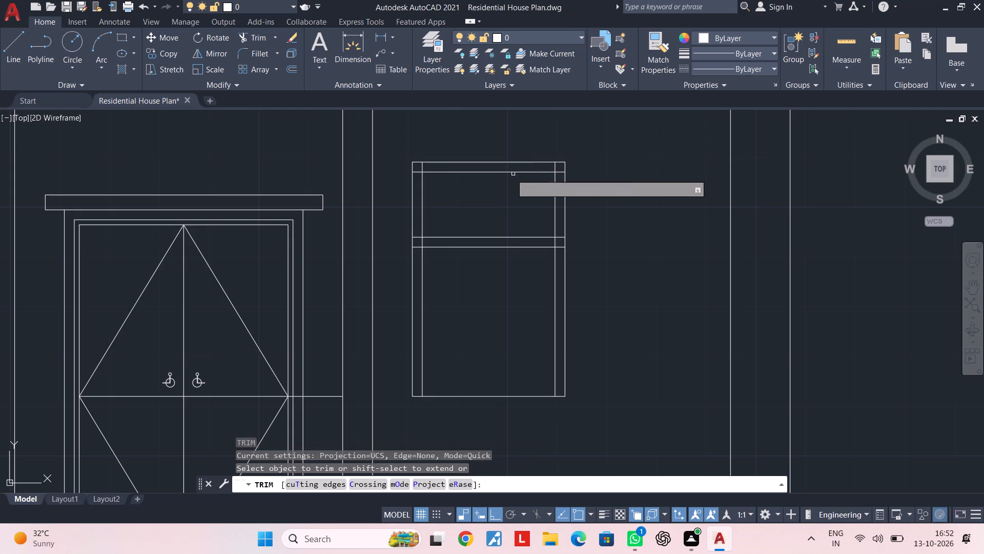
{"action": "scroll", "coordinate": [427, 165], "scroll_direction": "up", "scroll_amount": 2}
{"action": "left_click", "coordinate": [426, 166]}
{"action": "left_click", "coordinate": [406, 172]}
{"action": "left_click", "coordinate": [404, 177]}
{"action": "left_click", "coordinate": [403, 195]}
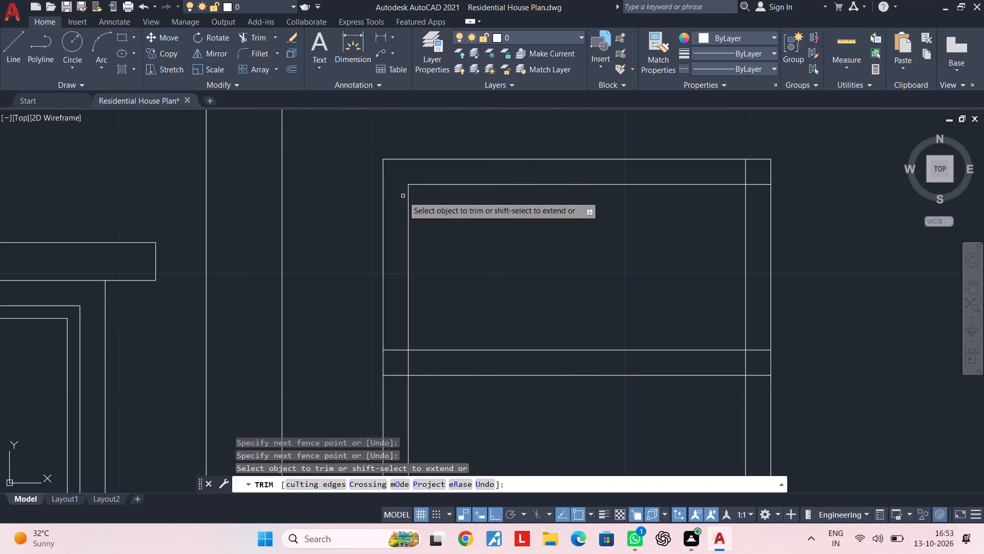
{"action": "left_click", "coordinate": [402, 351]}
{"action": "left_click", "coordinate": [408, 364]}
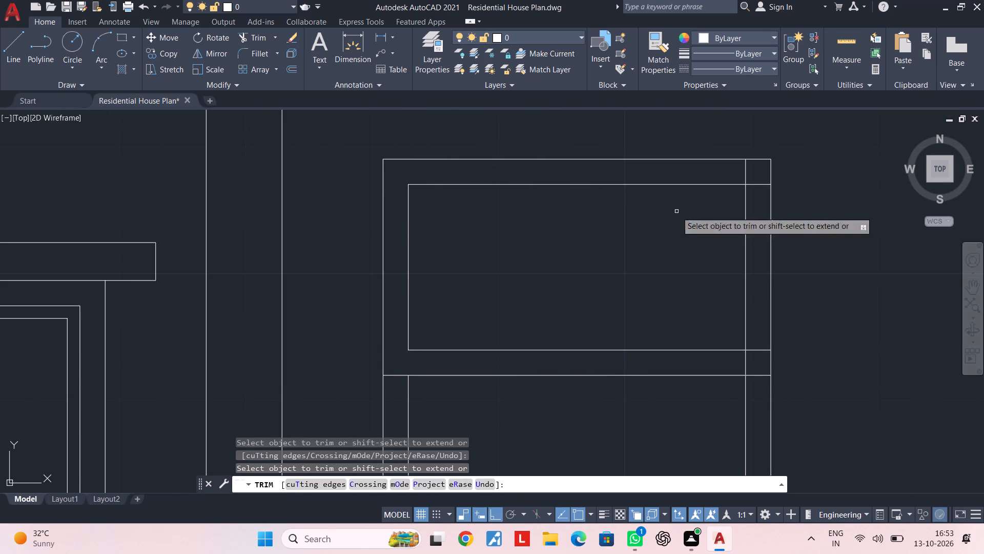
{"action": "left_click", "coordinate": [745, 173]}
{"action": "left_click", "coordinate": [754, 185]}
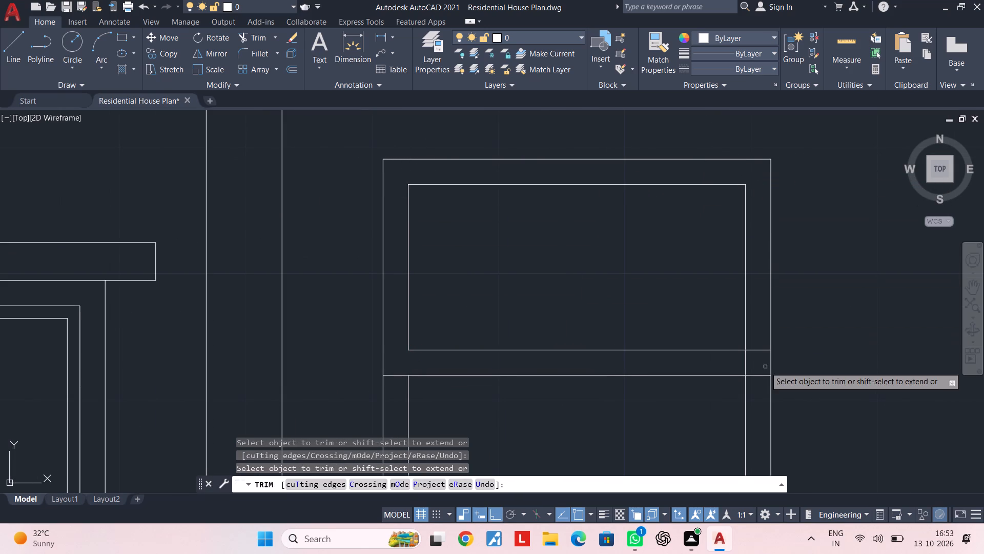
{"action": "left_click", "coordinate": [758, 350]}
{"action": "left_click", "coordinate": [745, 359]}
{"action": "key", "text": "Escape"}
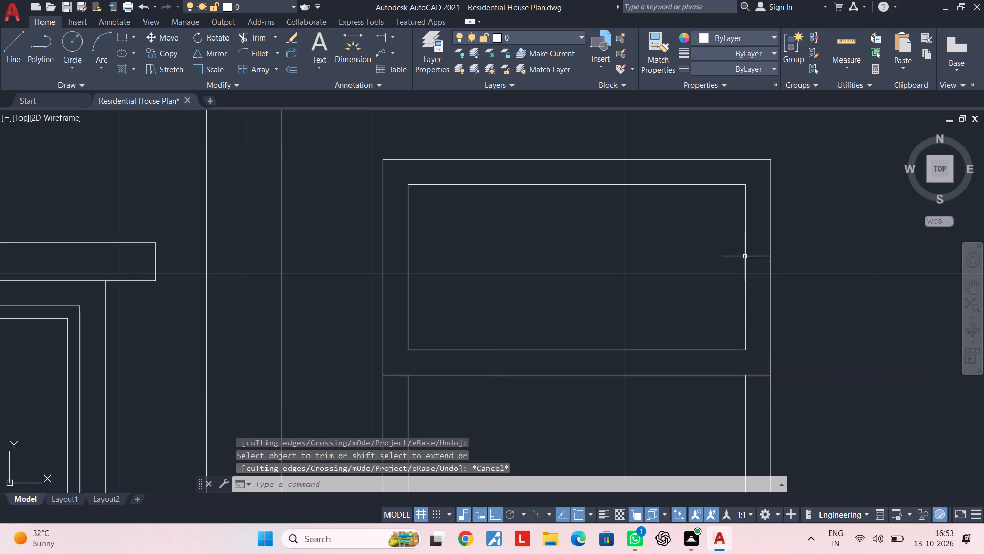
Join the four inner frame lines of the window's upper section into one polyline.
{"action": "key", "text": "Escape"}
{"action": "key", "text": "Escape"}
{"action": "left_click", "coordinate": [752, 181]}
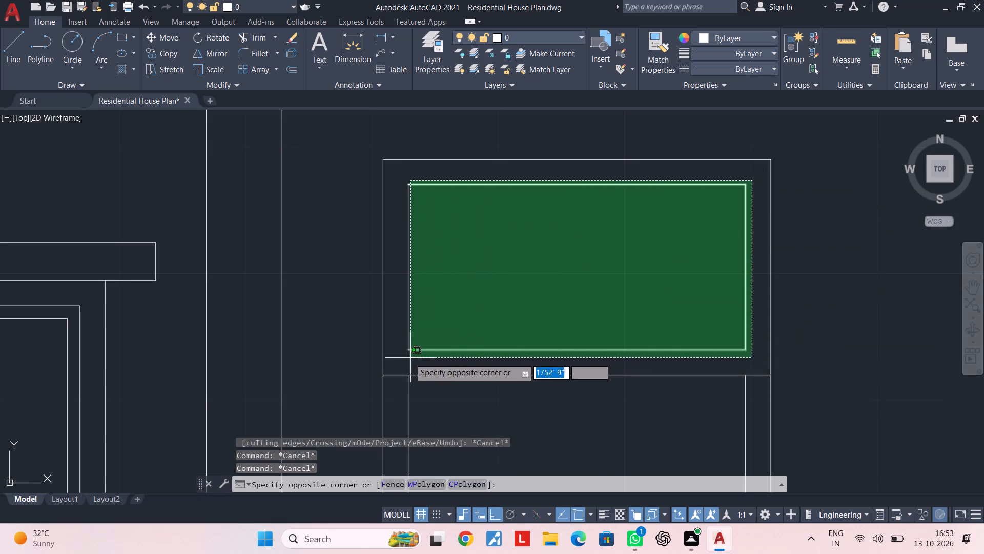
{"action": "left_click", "coordinate": [402, 359]}
{"action": "type", "text": "J"}
{"action": "key", "text": "space"}
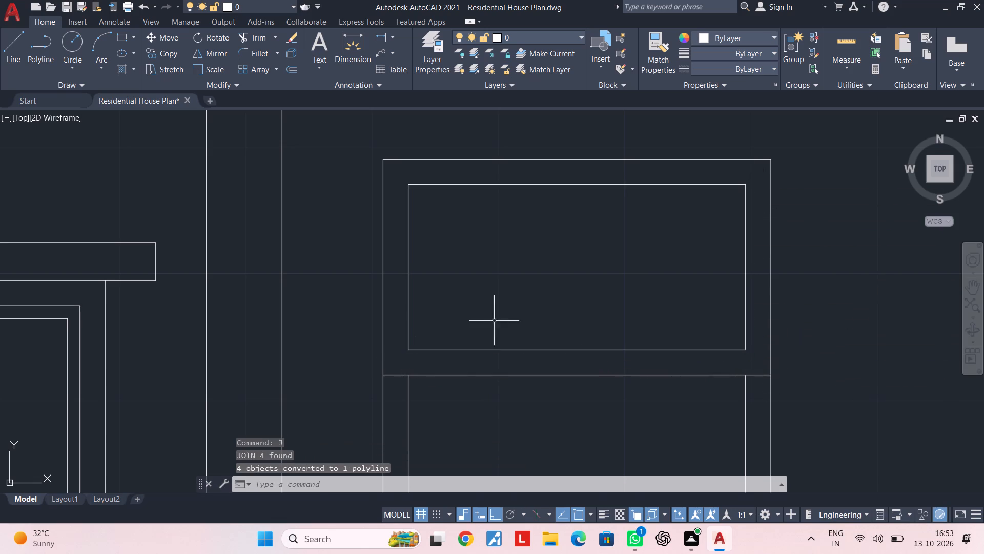
Offset the window outline's bottom line 2" upward.
{"action": "middle_click_drag", "start_coordinate": [573, 312], "coordinate": [549, 151]}
{"action": "scroll", "coordinate": [549, 151], "scroll_direction": "up", "scroll_amount": 1}
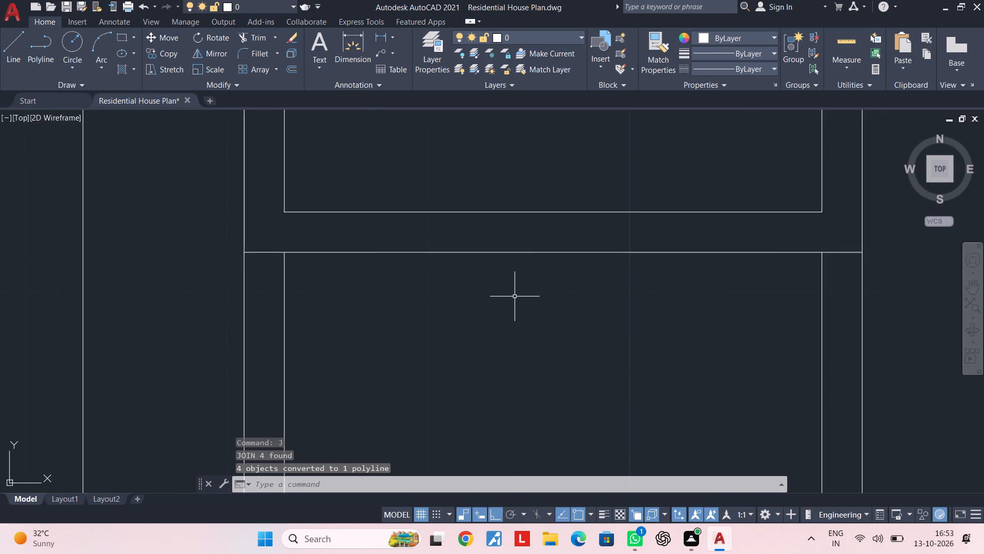
{"action": "middle_click_drag", "start_coordinate": [512, 340], "coordinate": [472, 318]}
{"action": "scroll", "coordinate": [453, 317], "scroll_direction": "down", "scroll_amount": 2}
{"action": "middle_click_drag", "start_coordinate": [459, 318], "coordinate": [457, 279]}
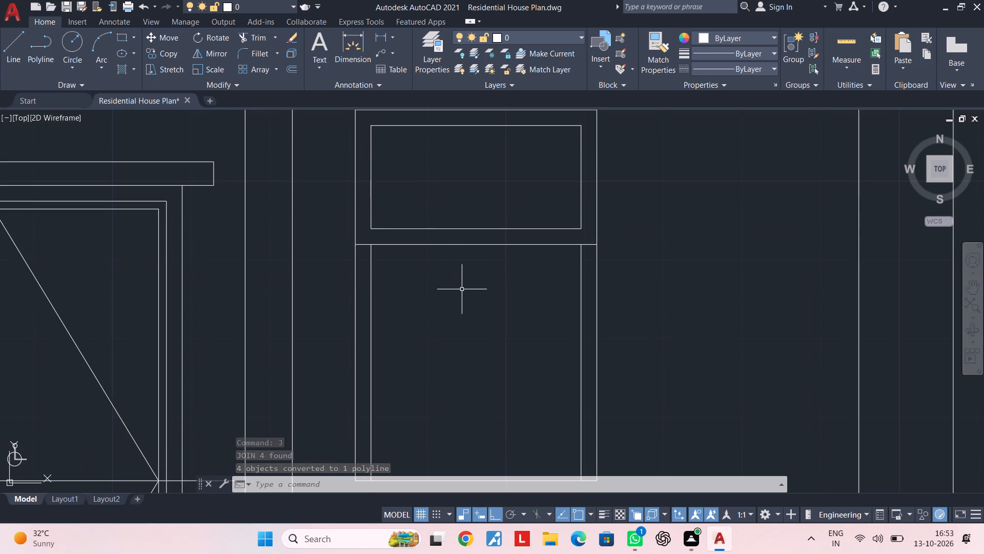
{"action": "middle_click_drag", "start_coordinate": [457, 289], "coordinate": [441, 171]}
{"action": "scroll", "coordinate": [453, 250], "scroll_direction": "down", "scroll_amount": 1}
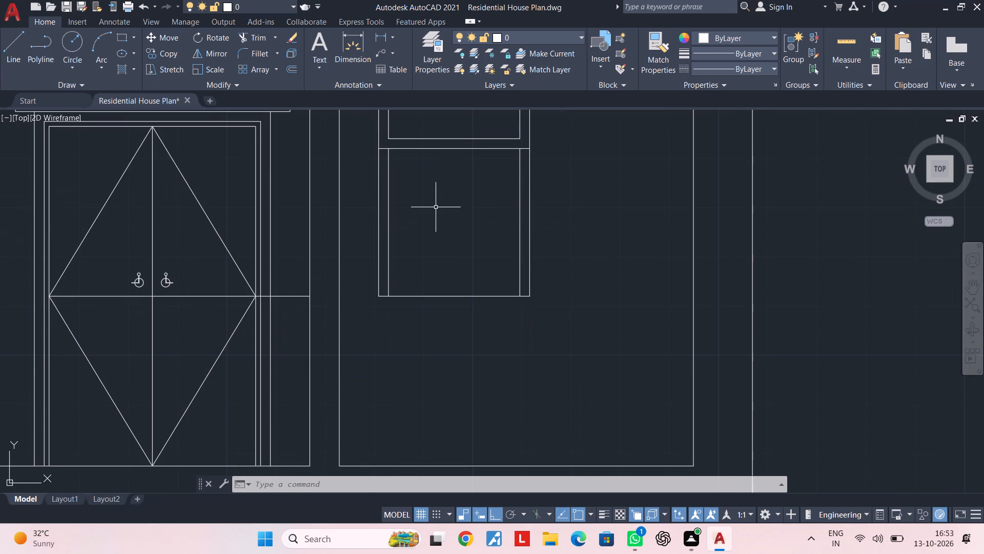
{"action": "middle_click_drag", "start_coordinate": [431, 244], "coordinate": [427, 255]}
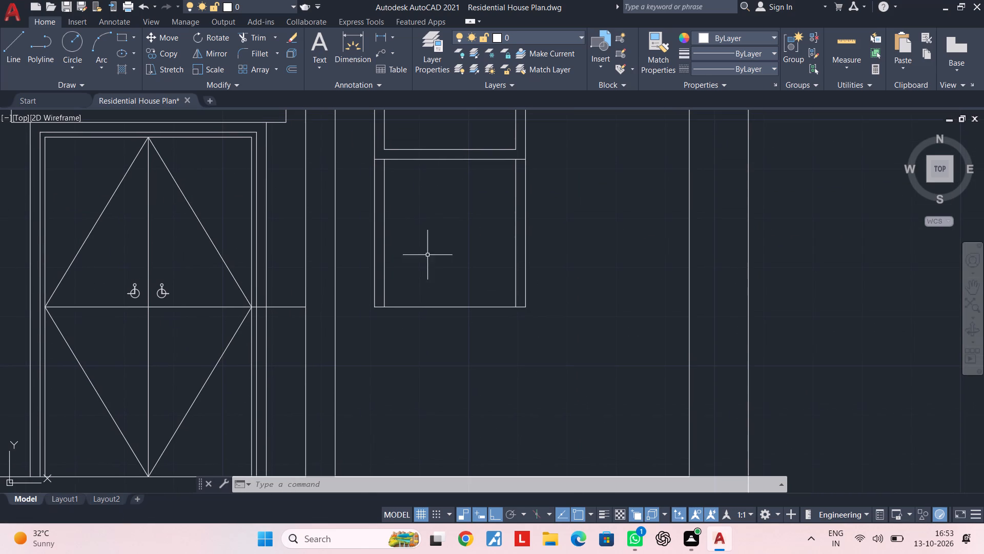
{"action": "key", "text": "Escape"}
{"action": "key", "text": "Escape"}
{"action": "key", "text": "Escape"}
{"action": "type", "text": "OF 2\""}
{"action": "key", "text": "Return"}
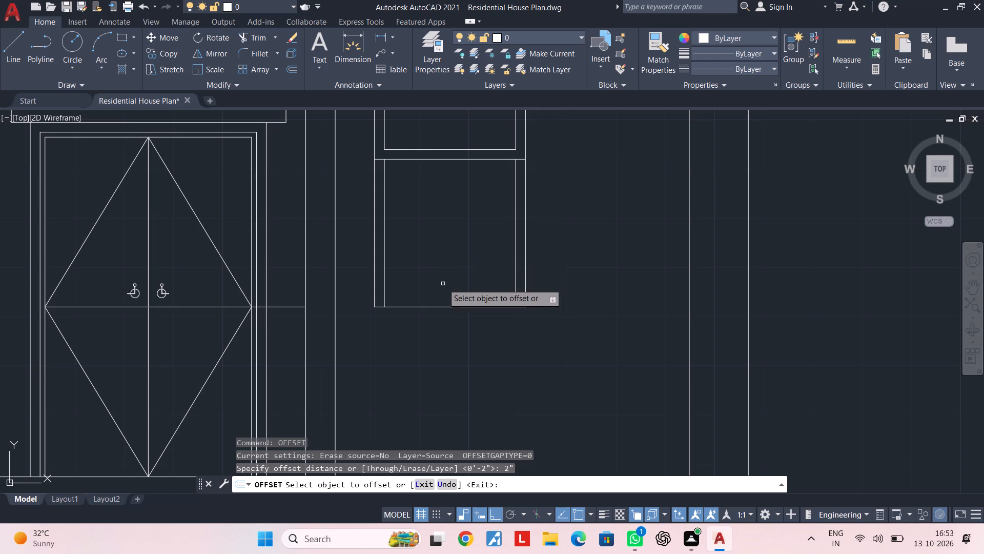
{"action": "left_click", "coordinate": [445, 307]}
{"action": "left_click", "coordinate": [441, 286]}
{"action": "key", "text": "Escape"}
{"action": "key", "text": "Escape"}
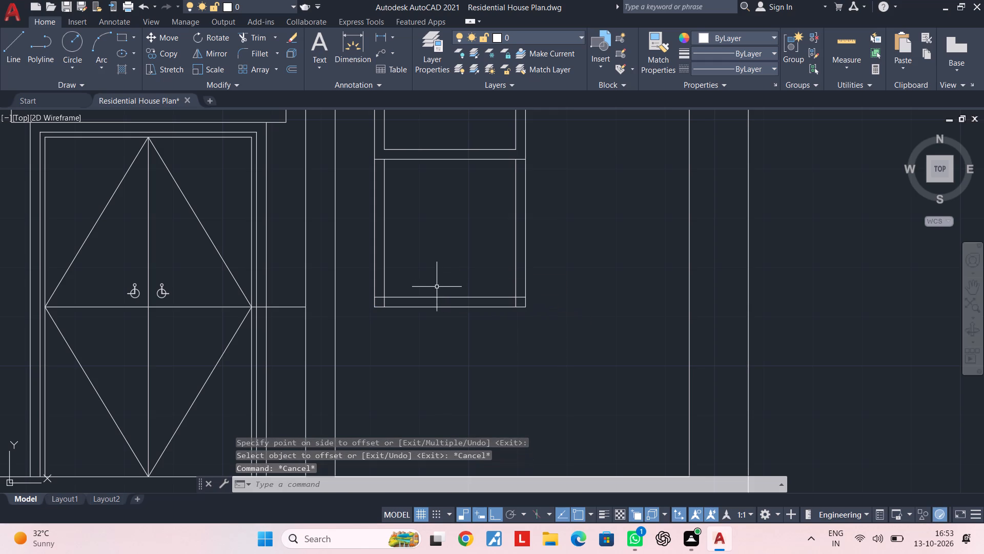
Trim the overlapping line ends at the four corners of the window's lower section to form a clean inner frame.
{"action": "key", "text": "t"}
{"action": "type", "text": "R"}
{"action": "key", "text": "space"}
{"action": "scroll", "coordinate": [385, 292], "scroll_direction": "up", "scroll_amount": 1}
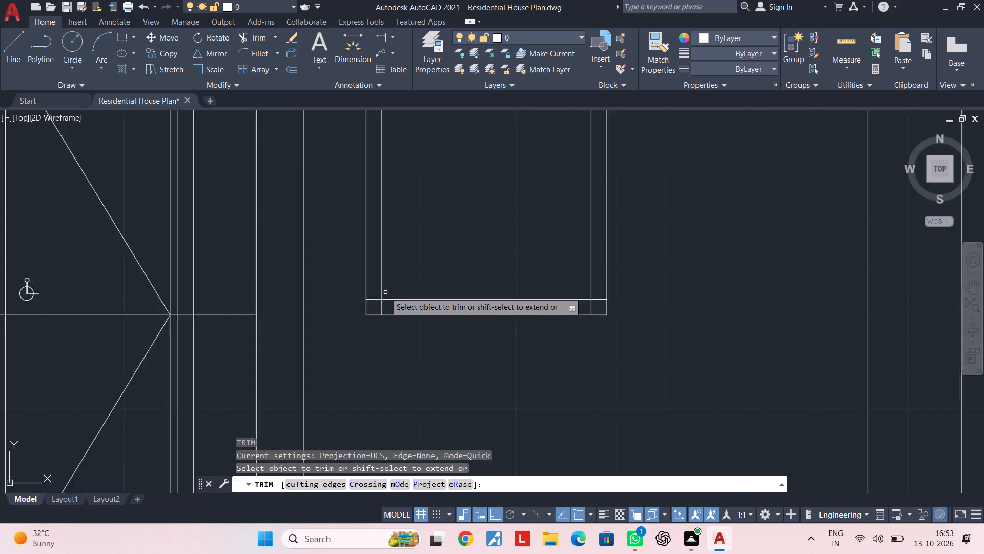
{"action": "scroll", "coordinate": [385, 292], "scroll_direction": "up", "scroll_amount": 2}
{"action": "left_click", "coordinate": [358, 308]}
{"action": "left_click", "coordinate": [377, 331]}
{"action": "left_click", "coordinate": [364, 331]}
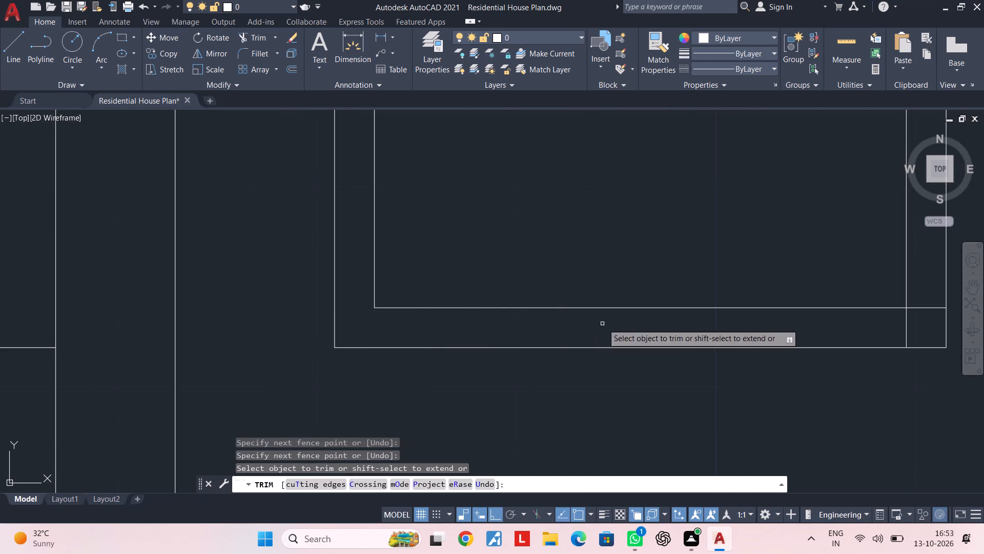
{"action": "scroll", "coordinate": [603, 324], "scroll_direction": "down", "scroll_amount": 1}
{"action": "middle_click_drag", "start_coordinate": [592, 321], "coordinate": [398, 295]}
{"action": "scroll", "coordinate": [614, 310], "scroll_direction": "up", "scroll_amount": 2}
{"action": "left_click", "coordinate": [614, 248]}
{"action": "left_click", "coordinate": [559, 297]}
{"action": "scroll", "coordinate": [559, 297], "scroll_direction": "down", "scroll_amount": 2}
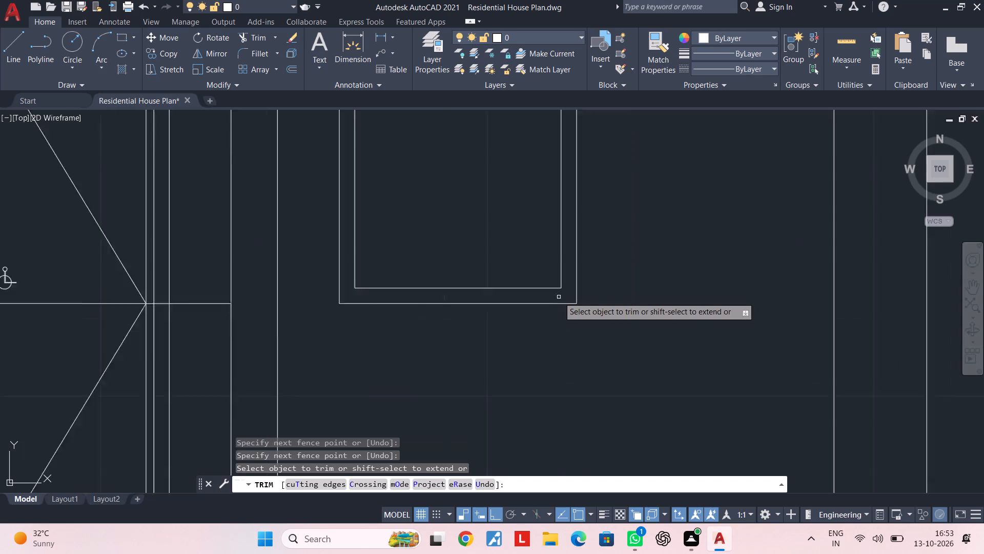
{"action": "scroll", "coordinate": [559, 297], "scroll_direction": "down", "scroll_amount": 2}
{"action": "middle_click_drag", "start_coordinate": [518, 231], "coordinate": [525, 343]}
{"action": "scroll", "coordinate": [569, 275], "scroll_direction": "up", "scroll_amount": 2}
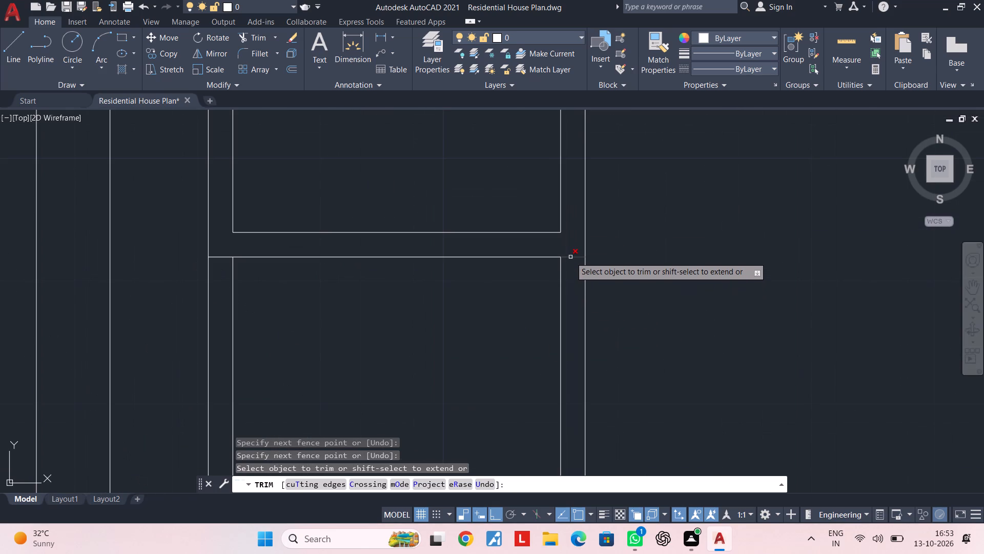
{"action": "left_click", "coordinate": [570, 257]}
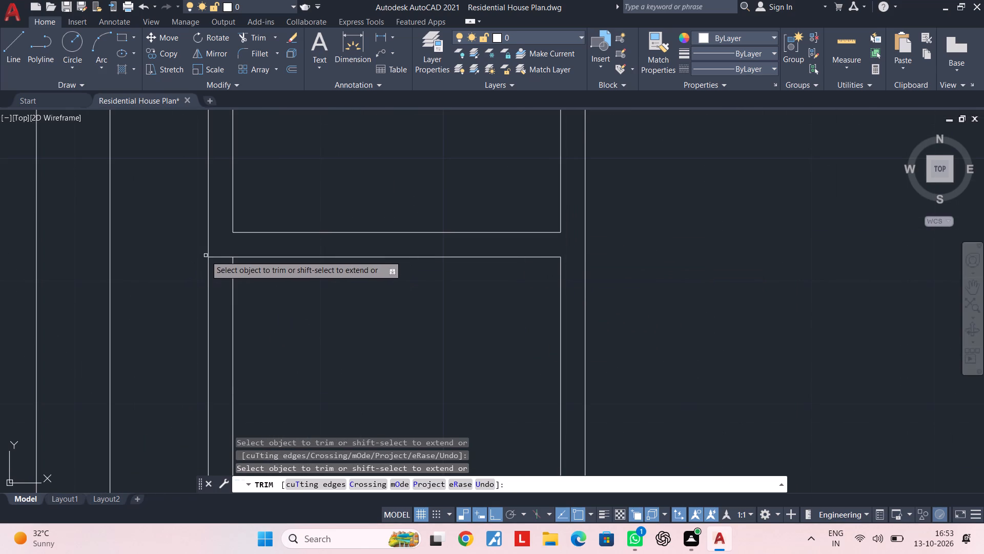
{"action": "left_click", "coordinate": [222, 259]}
{"action": "left_click", "coordinate": [227, 253]}
{"action": "key", "text": "Escape"}
{"action": "key", "text": "Escape"}
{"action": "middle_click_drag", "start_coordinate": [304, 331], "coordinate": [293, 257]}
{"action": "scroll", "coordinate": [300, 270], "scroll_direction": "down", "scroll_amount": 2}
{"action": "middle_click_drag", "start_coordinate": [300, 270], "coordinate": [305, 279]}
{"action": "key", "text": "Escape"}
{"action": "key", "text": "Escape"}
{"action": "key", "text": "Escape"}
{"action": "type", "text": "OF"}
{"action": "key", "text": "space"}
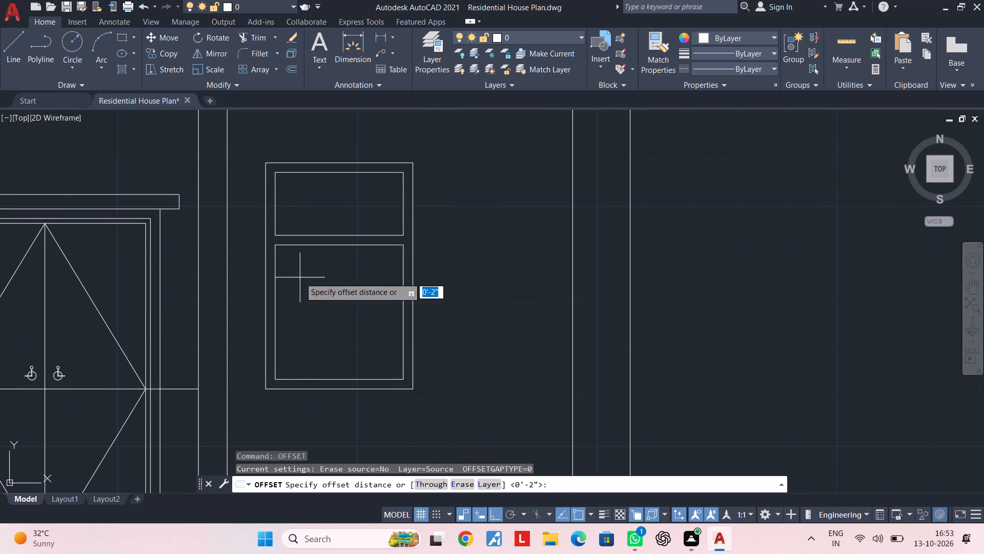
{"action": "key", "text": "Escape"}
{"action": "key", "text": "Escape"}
Draw a vertical centre line in the window's lower section from its top line's midpoint down to its bottom line.
{"action": "type", "text": "L"}
{"action": "key", "text": "space"}
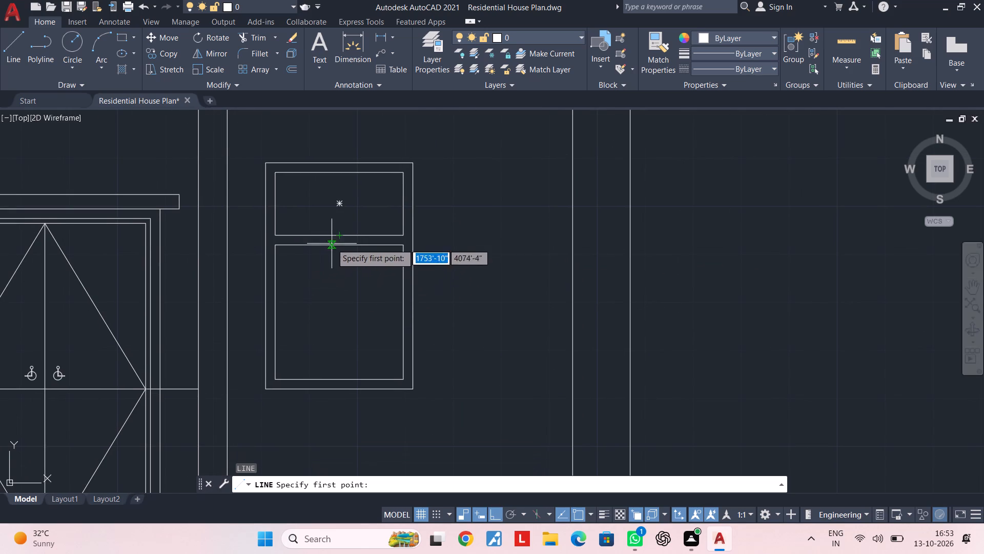
{"action": "left_click", "coordinate": [339, 248]}
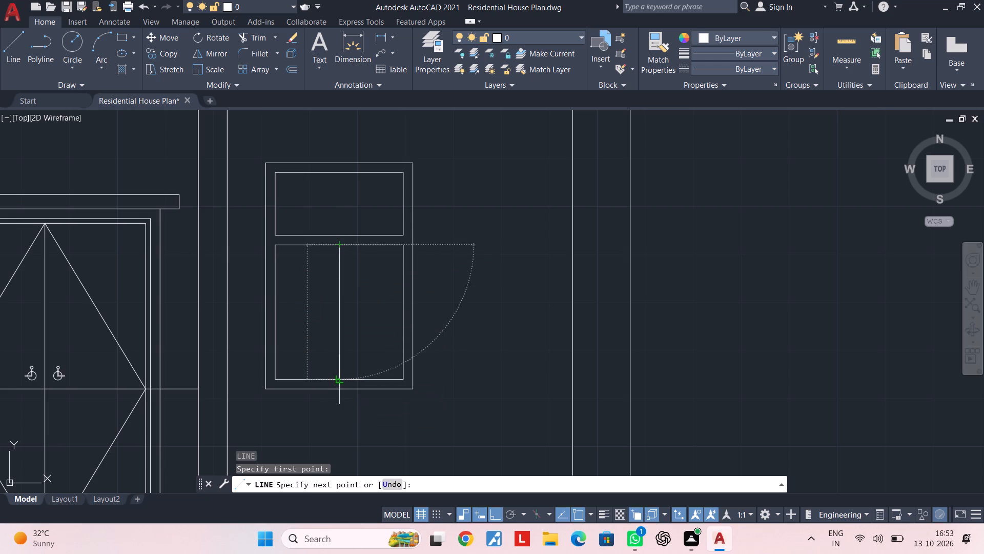
{"action": "left_click", "coordinate": [340, 380]}
{"action": "key", "text": "Escape"}
{"action": "key", "text": "Escape"}
{"action": "key", "text": "Escape"}
{"action": "key", "text": "Escape"}
{"action": "key", "text": "Escape"}
{"action": "key", "text": "Escape"}
{"action": "key", "text": "Escape"}
{"action": "key", "text": "Escape"}
{"action": "key", "text": "Escape"}
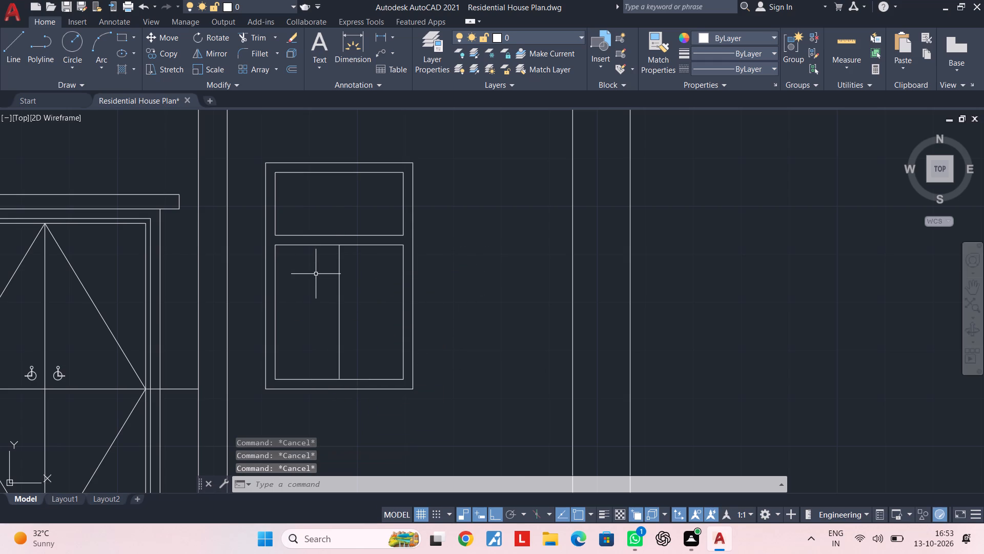
{"action": "key", "text": "Escape"}
{"action": "key", "text": "Escape"}
{"action": "key", "text": "Escape"}
{"action": "key", "text": "Escape"}
{"action": "key", "text": "Escape"}
{"action": "key", "text": "Escape"}
Offset the top, bottom and two side lines of the window's lower inner frame 2" inward.
{"action": "middle_click_drag", "start_coordinate": [315, 296], "coordinate": [327, 295]}
{"action": "key", "text": "Escape"}
{"action": "key", "text": "Escape"}
{"action": "key", "text": "Escape"}
{"action": "type", "text": "OF 2\""}
{"action": "key", "text": "Return"}
{"action": "scroll", "coordinate": [325, 287], "scroll_direction": "up", "scroll_amount": 1}
{"action": "left_click", "coordinate": [318, 217]}
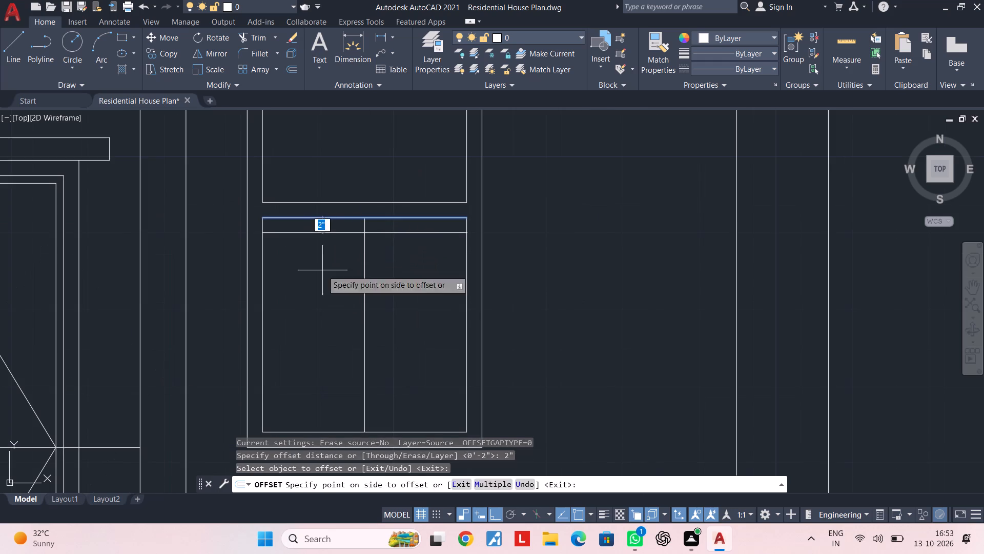
{"action": "left_click", "coordinate": [329, 293]}
{"action": "left_click", "coordinate": [324, 432]}
{"action": "left_click", "coordinate": [313, 364]}
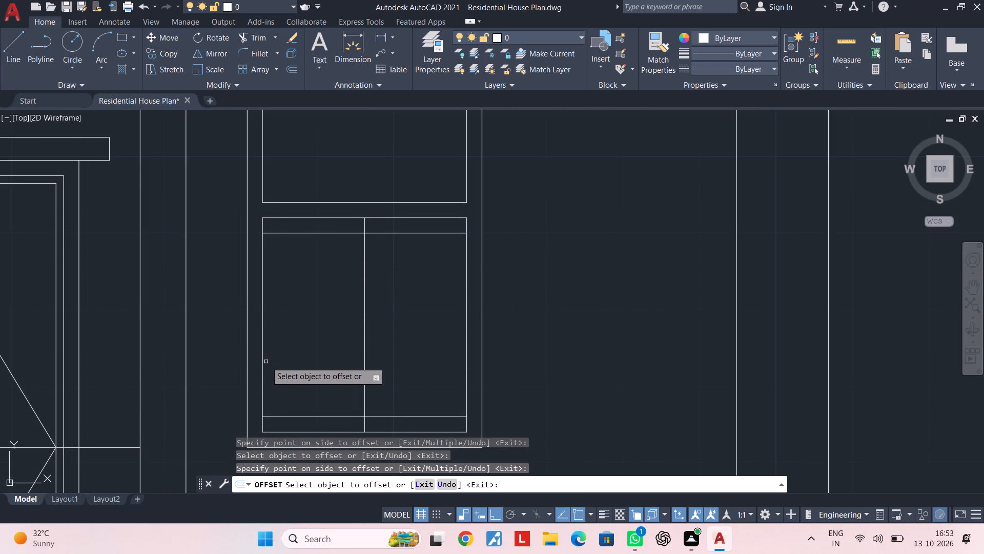
{"action": "left_click_drag", "start_coordinate": [263, 362], "coordinate": [270, 362]}
{"action": "left_click", "coordinate": [310, 357]}
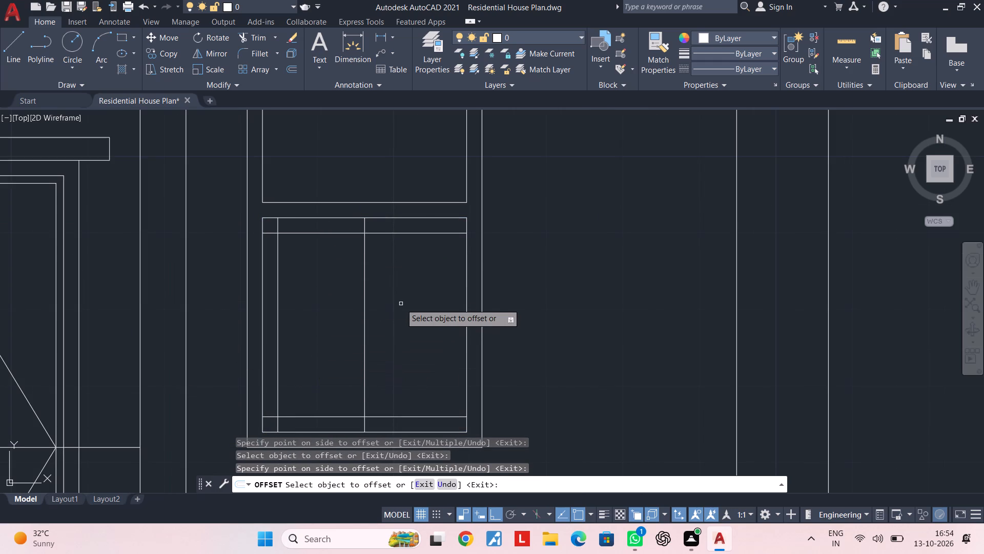
{"action": "left_click", "coordinate": [468, 307]}
{"action": "left_click", "coordinate": [397, 311]}
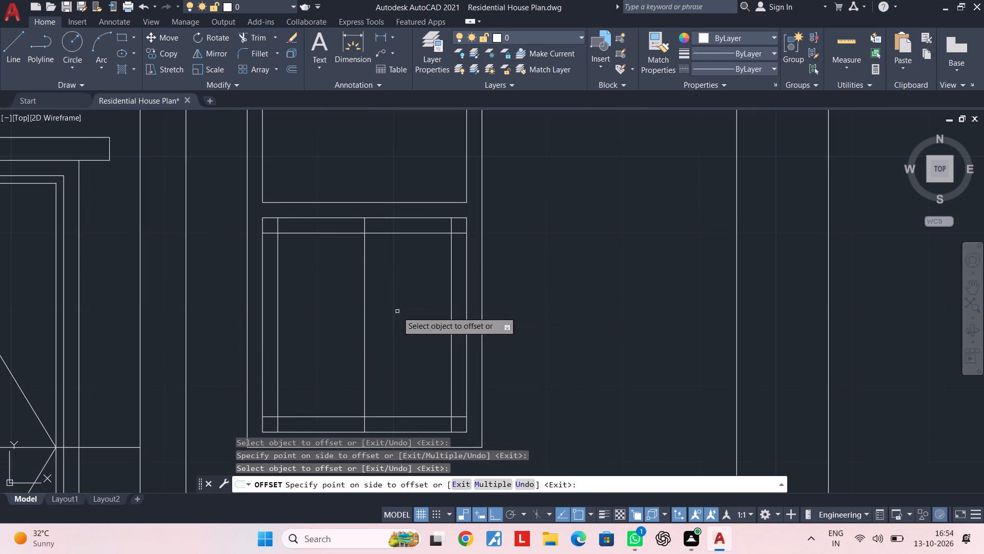
{"action": "key", "text": "Escape"}
{"action": "key", "text": "Escape"}
Trim the overlapping offset line ends at the upper and lower right corners of the window's lower section.
{"action": "key", "text": "t"}
{"action": "type", "text": "R"}
{"action": "key", "text": "space"}
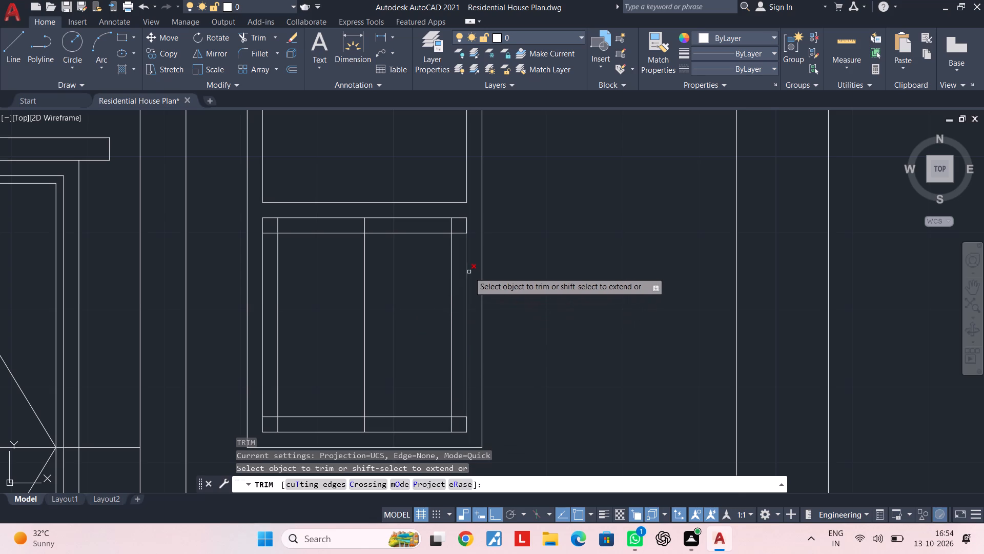
{"action": "scroll", "coordinate": [461, 241], "scroll_direction": "up", "scroll_amount": 3}
{"action": "left_click", "coordinate": [461, 241]}
{"action": "left_click", "coordinate": [439, 191]}
{"action": "left_click", "coordinate": [437, 187]}
{"action": "left_click", "coordinate": [388, 192]}
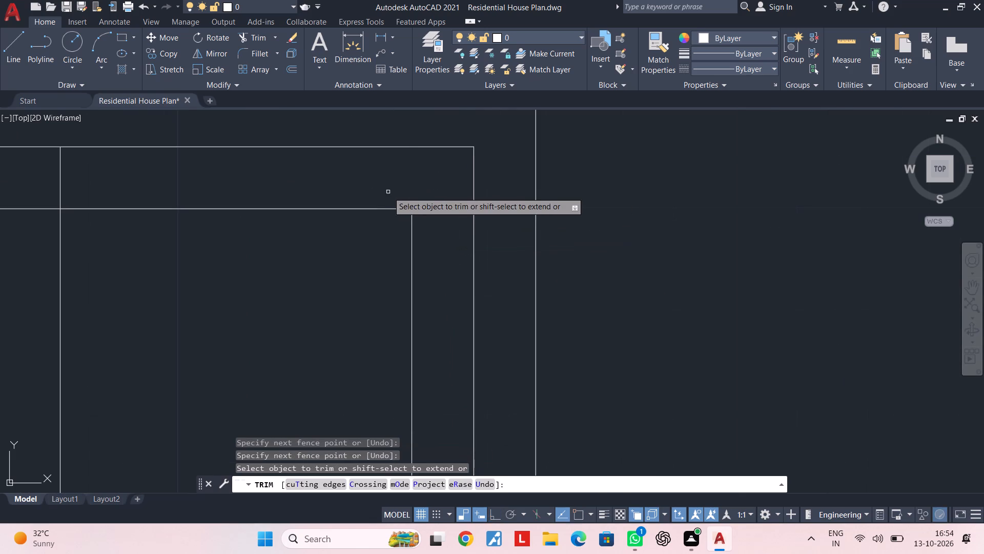
{"action": "scroll", "coordinate": [403, 211], "scroll_direction": "down", "scroll_amount": 4}
{"action": "middle_click_drag", "start_coordinate": [417, 228], "coordinate": [418, 184]}
{"action": "scroll", "coordinate": [420, 291], "scroll_direction": "up", "scroll_amount": 4}
{"action": "left_click", "coordinate": [425, 289]}
{"action": "left_click", "coordinate": [399, 321]}
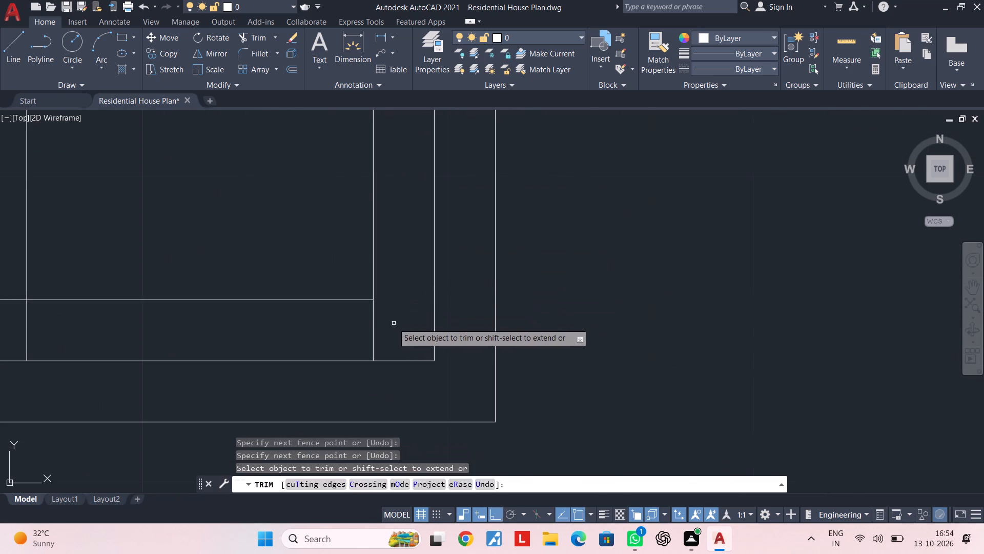
{"action": "left_click", "coordinate": [393, 323]}
{"action": "left_click", "coordinate": [341, 332]}
{"action": "middle_click_drag", "start_coordinate": [319, 344], "coordinate": [535, 344]}
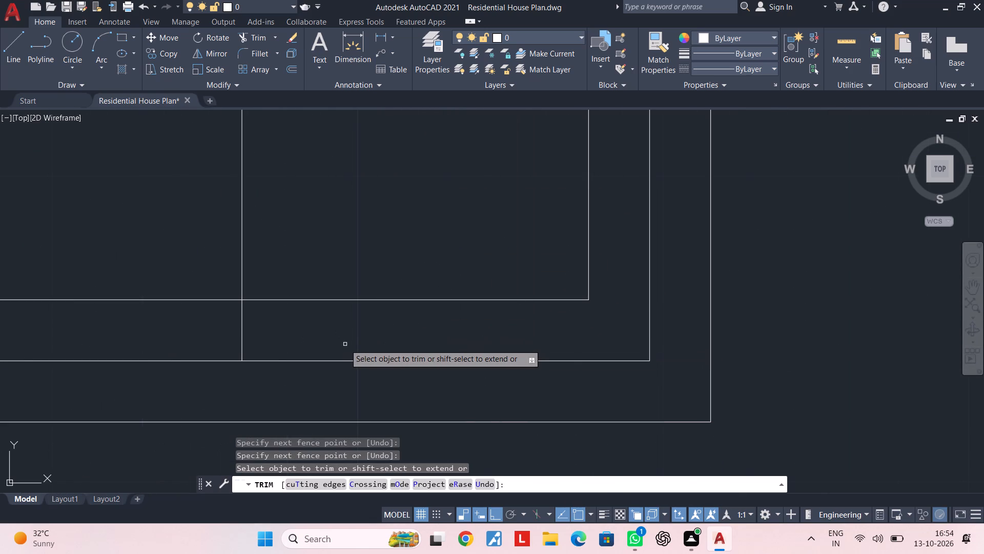
{"action": "middle_click_drag", "start_coordinate": [338, 342], "coordinate": [409, 340]}
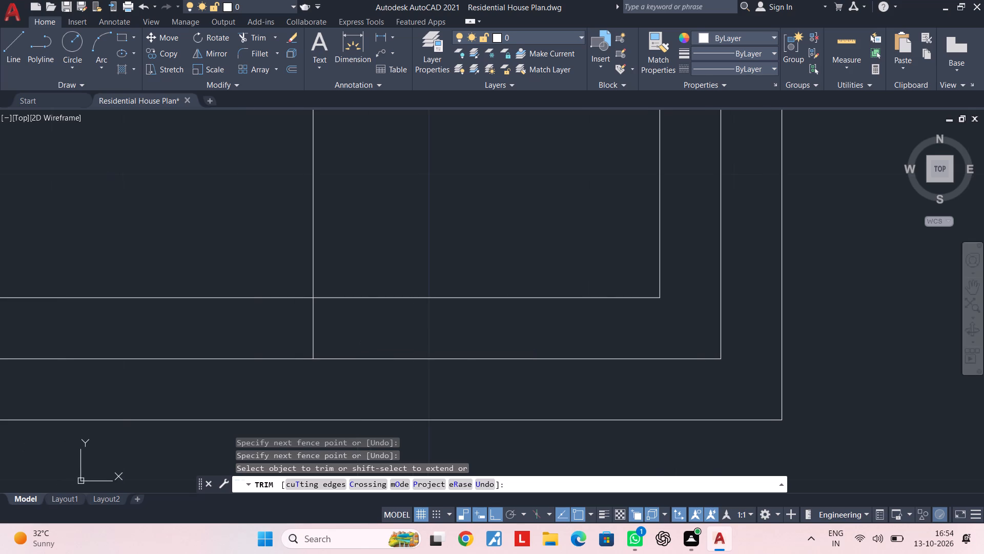
{"action": "key", "text": "Escape"}
{"action": "key", "text": "Escape"}
Offset the lower section's vertical centre line 1" to each side.
{"action": "scroll", "coordinate": [401, 340], "scroll_direction": "down", "scroll_amount": 2}
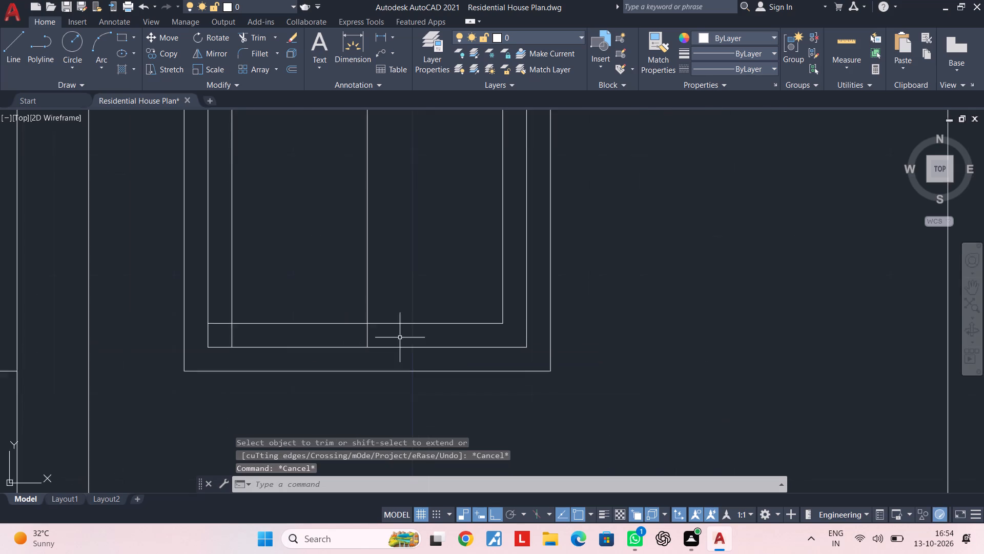
{"action": "middle_click_drag", "start_coordinate": [400, 338], "coordinate": [393, 383]}
{"action": "scroll", "coordinate": [379, 326], "scroll_direction": "down", "scroll_amount": 2}
{"action": "middle_click_drag", "start_coordinate": [379, 326], "coordinate": [382, 344]}
{"action": "key", "text": "Escape"}
{"action": "key", "text": "Escape"}
{"action": "type", "text": "OF 1\""}
{"action": "key", "text": "Return"}
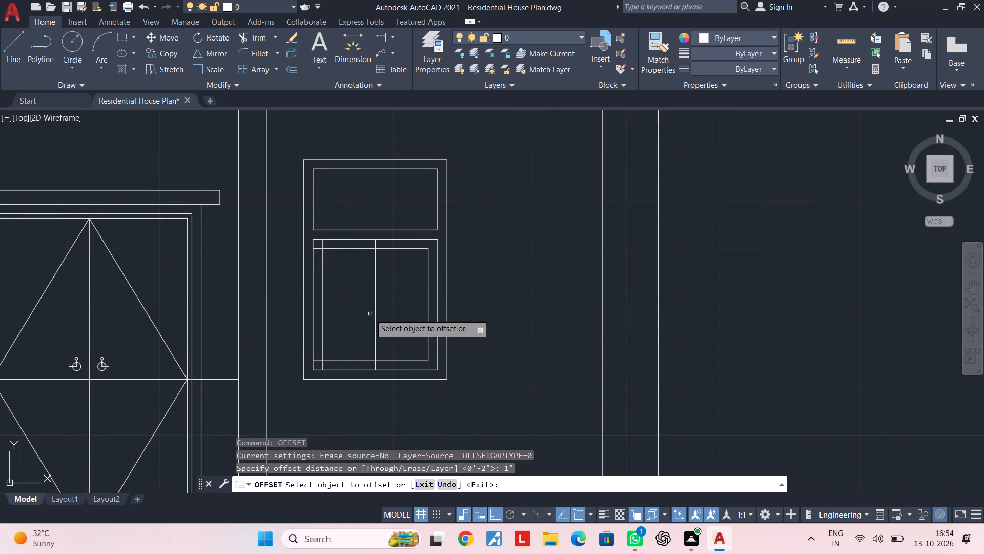
{"action": "scroll", "coordinate": [381, 287], "scroll_direction": "up", "scroll_amount": 1}
{"action": "left_click", "coordinate": [370, 282]}
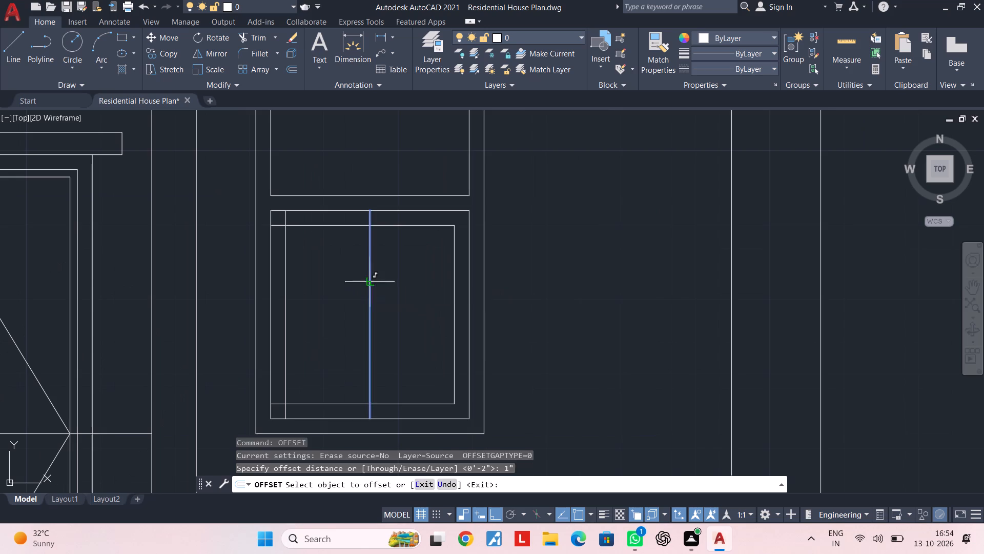
{"action": "left_click", "coordinate": [352, 288]}
{"action": "left_click", "coordinate": [371, 284]}
{"action": "left_click", "coordinate": [391, 281]}
{"action": "key", "text": "Escape"}
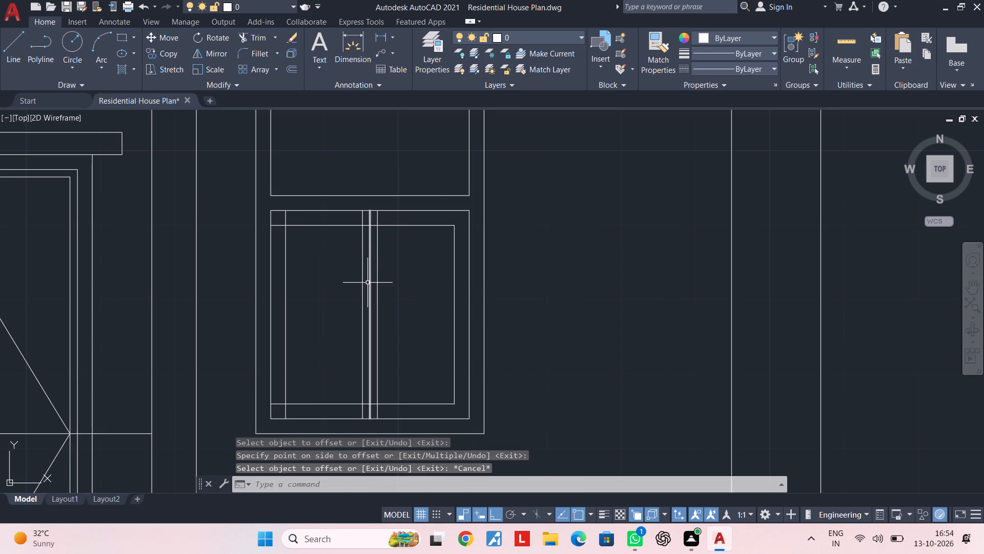
Delete the original centre line between the two offset lines in the window's lower section.
{"action": "left_click", "coordinate": [367, 283]}
{"action": "left_click", "coordinate": [373, 282]}
{"action": "key", "text": "Escape"}
{"action": "left_click", "coordinate": [370, 283]}
{"action": "key", "text": "Delete"}
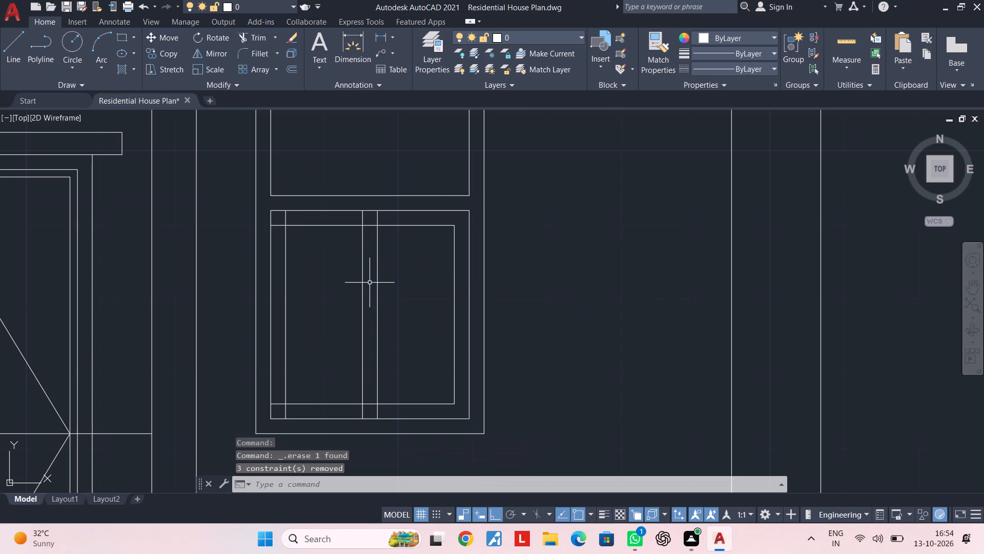
Trim the overlapping line ends between the two centre lines, bottom and top, to close the window's right shutter panel.
{"action": "key", "text": "Escape"}
{"action": "key", "text": "Escape"}
{"action": "key", "text": "Escape"}
{"action": "type", "text": "TR"}
{"action": "key", "text": "space"}
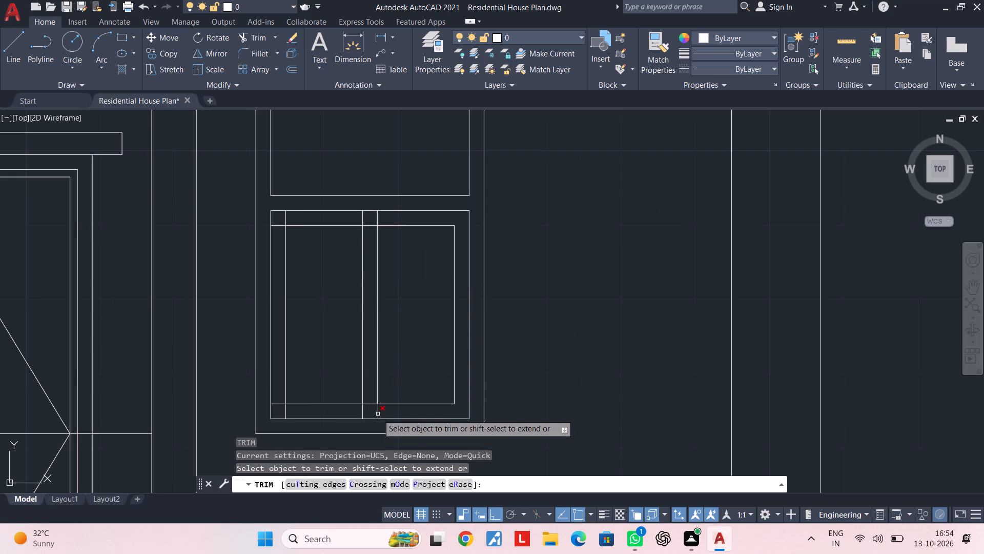
{"action": "left_click", "coordinate": [378, 413]}
{"action": "left_click", "coordinate": [370, 405]}
{"action": "scroll", "coordinate": [380, 217], "scroll_direction": "up", "scroll_amount": 2}
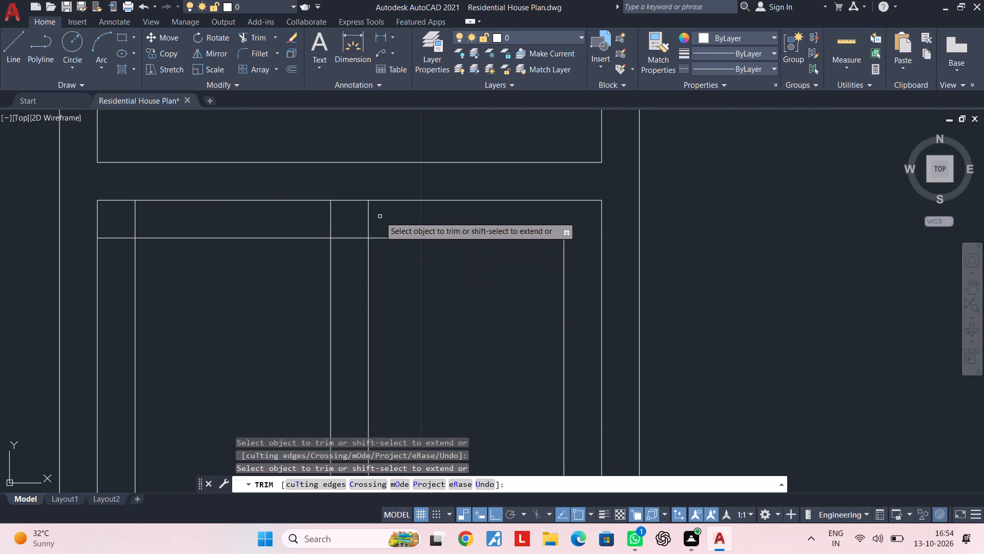
{"action": "left_click", "coordinate": [380, 216]}
{"action": "left_click", "coordinate": [361, 222]}
{"action": "left_click", "coordinate": [354, 232]}
{"action": "left_click", "coordinate": [355, 266]}
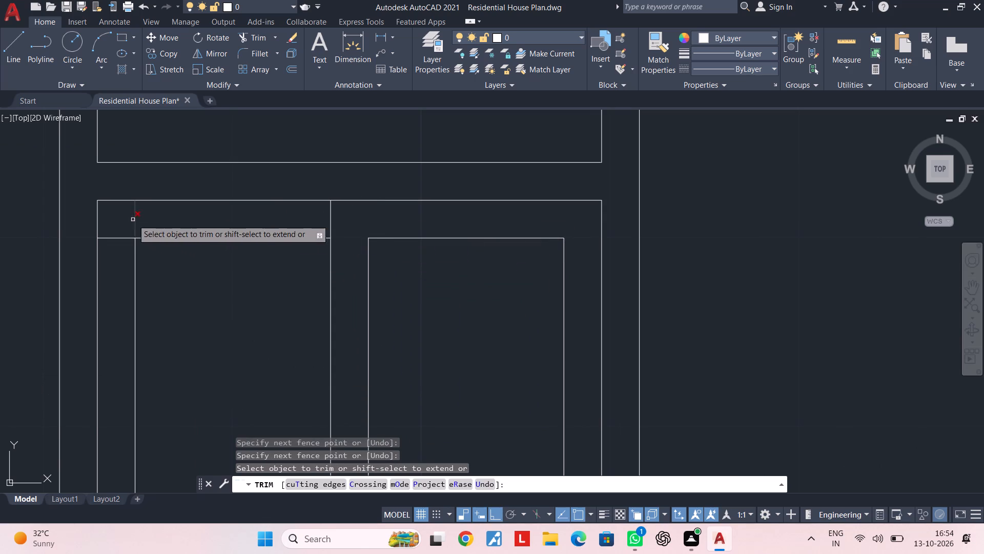
Trim the overlapping line ends at the upper-left and lower-left corners of the window's left shutter.
{"action": "left_click", "coordinate": [133, 220]}
{"action": "left_click", "coordinate": [123, 242]}
{"action": "left_click", "coordinate": [126, 229]}
{"action": "left_click", "coordinate": [170, 214]}
{"action": "scroll", "coordinate": [179, 234], "scroll_direction": "down", "scroll_amount": 3}
{"action": "middle_click_drag", "start_coordinate": [191, 247], "coordinate": [318, 186]}
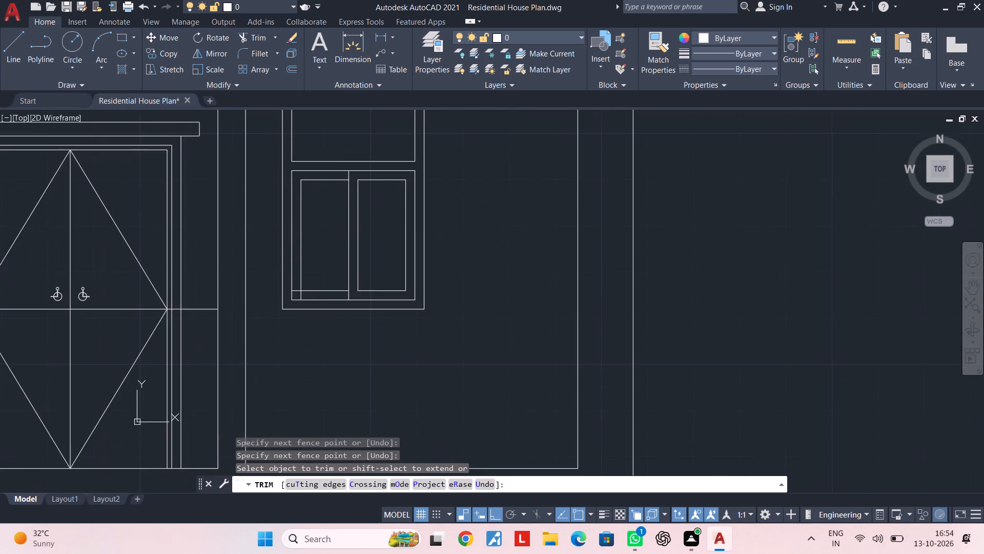
{"action": "scroll", "coordinate": [305, 285], "scroll_direction": "up", "scroll_amount": 3}
{"action": "left_click", "coordinate": [282, 312]}
{"action": "double_click", "coordinate": [272, 312]}
{"action": "left_click", "coordinate": [261, 288]}
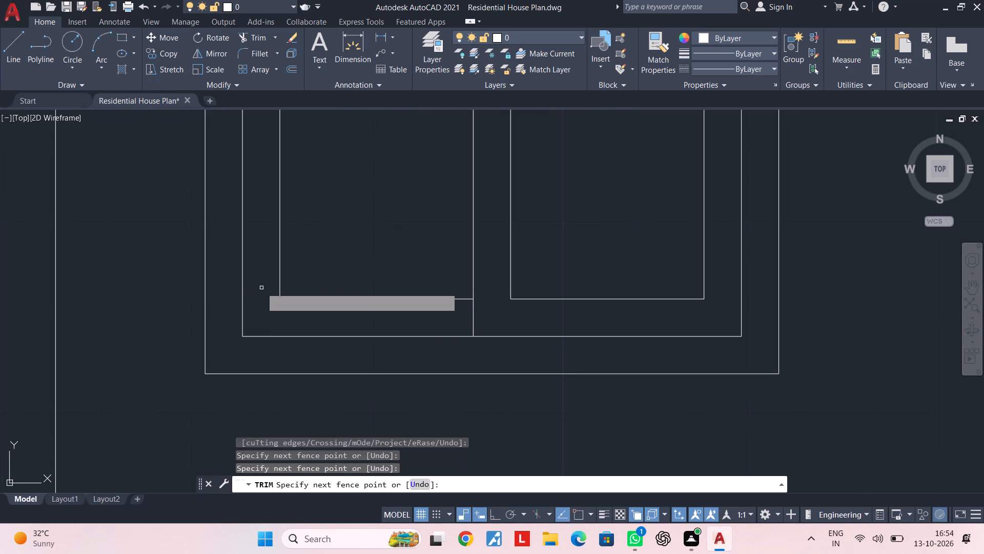
{"action": "key", "text": "Escape"}
Save the drawing.
{"action": "scroll", "coordinate": [309, 311], "scroll_direction": "down", "scroll_amount": 4}
{"action": "middle_click_drag", "start_coordinate": [359, 329], "coordinate": [369, 372]}
{"action": "scroll", "coordinate": [375, 321], "scroll_direction": "up", "scroll_amount": 2}
{"action": "scroll", "coordinate": [375, 320], "scroll_direction": "down", "scroll_amount": 1}
{"action": "middle_click_drag", "start_coordinate": [375, 320], "coordinate": [439, 316]}
{"action": "scroll", "coordinate": [435, 315], "scroll_direction": "down", "scroll_amount": 1}
{"action": "middle_click_drag", "start_coordinate": [435, 315], "coordinate": [418, 327]}
{"action": "scroll", "coordinate": [418, 327], "scroll_direction": "up", "scroll_amount": 1}
{"action": "key", "text": "ctrl+s"}
{"action": "key", "text": "ctrl+s"}
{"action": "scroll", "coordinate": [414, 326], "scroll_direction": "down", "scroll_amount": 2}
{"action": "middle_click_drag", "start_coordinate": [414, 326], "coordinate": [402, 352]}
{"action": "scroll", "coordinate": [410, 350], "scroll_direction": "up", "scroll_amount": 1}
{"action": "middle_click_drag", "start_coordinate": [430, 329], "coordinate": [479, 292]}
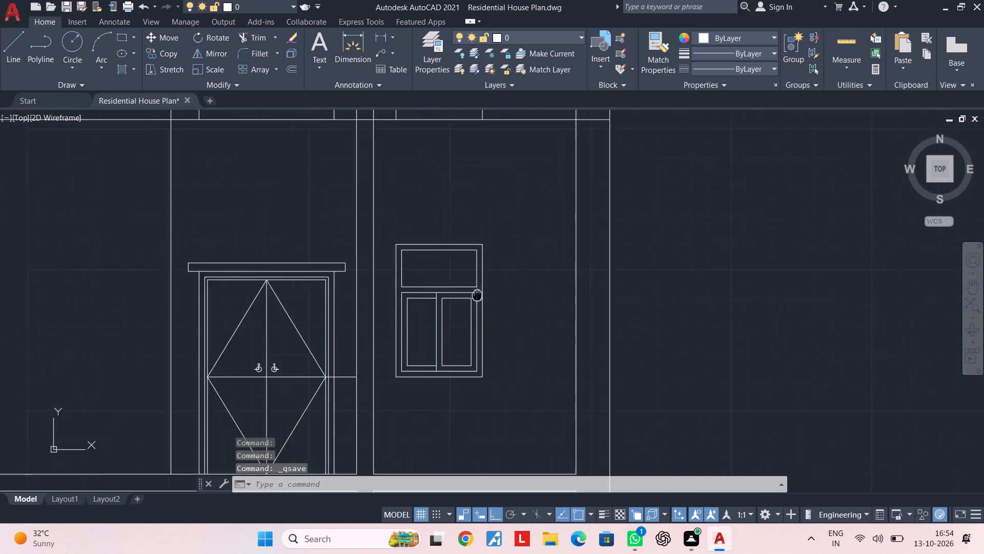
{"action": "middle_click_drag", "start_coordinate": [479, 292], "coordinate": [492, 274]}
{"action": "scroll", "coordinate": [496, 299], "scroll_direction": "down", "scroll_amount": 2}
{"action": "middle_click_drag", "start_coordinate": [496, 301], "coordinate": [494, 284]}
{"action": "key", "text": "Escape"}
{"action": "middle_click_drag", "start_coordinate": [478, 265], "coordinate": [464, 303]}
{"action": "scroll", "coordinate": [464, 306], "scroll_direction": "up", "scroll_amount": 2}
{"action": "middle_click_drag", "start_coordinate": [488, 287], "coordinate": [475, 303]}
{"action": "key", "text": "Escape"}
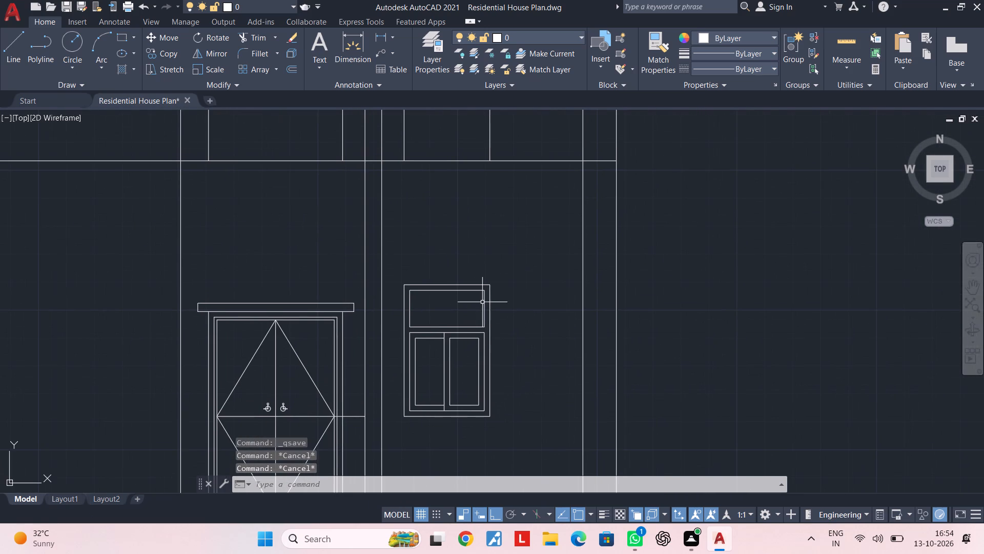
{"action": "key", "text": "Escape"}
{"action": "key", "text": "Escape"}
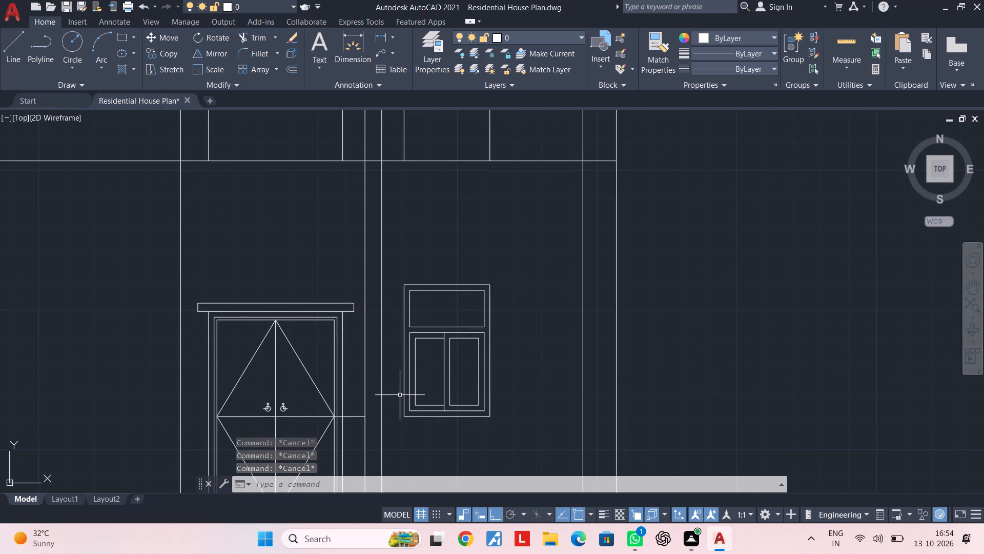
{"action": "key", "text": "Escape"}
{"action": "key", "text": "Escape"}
Offset the horizontal level line above the door and window 6" upward to form the slab thickness.
{"action": "middle_click_drag", "start_coordinate": [437, 275], "coordinate": [431, 396]}
{"action": "scroll", "coordinate": [219, 305], "scroll_direction": "down", "scroll_amount": 1}
{"action": "middle_click_drag", "start_coordinate": [311, 303], "coordinate": [460, 314]}
{"action": "middle_click_drag", "start_coordinate": [430, 313], "coordinate": [421, 339]}
{"action": "key", "text": "Escape"}
{"action": "key", "text": "Escape"}
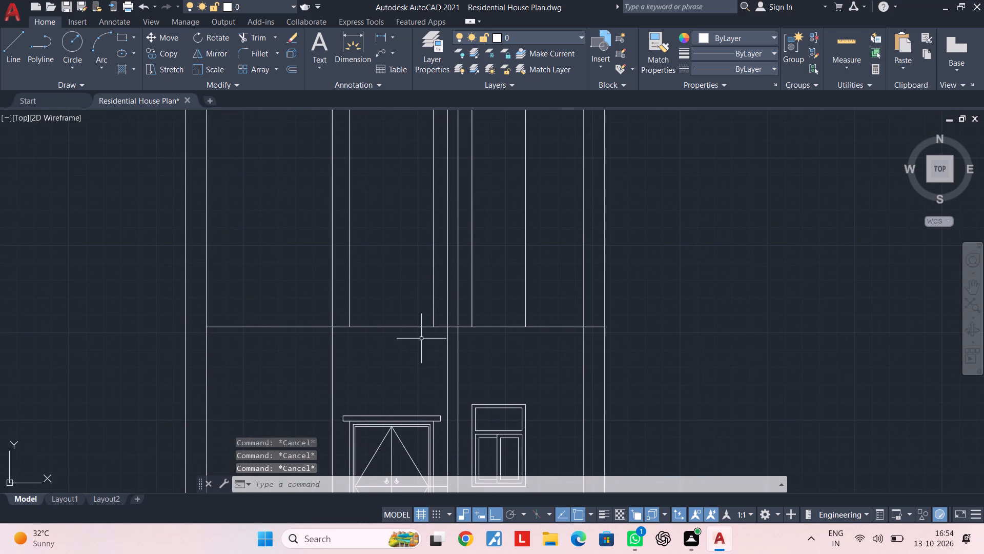
{"action": "key", "text": "Escape"}
{"action": "key", "text": "Escape"}
{"action": "key", "text": "Escape"}
{"action": "key", "text": "Escape"}
{"action": "key", "text": "Escape"}
{"action": "key", "text": "Escape"}
{"action": "type", "text": "OF 6\""}
{"action": "key", "text": "Return"}
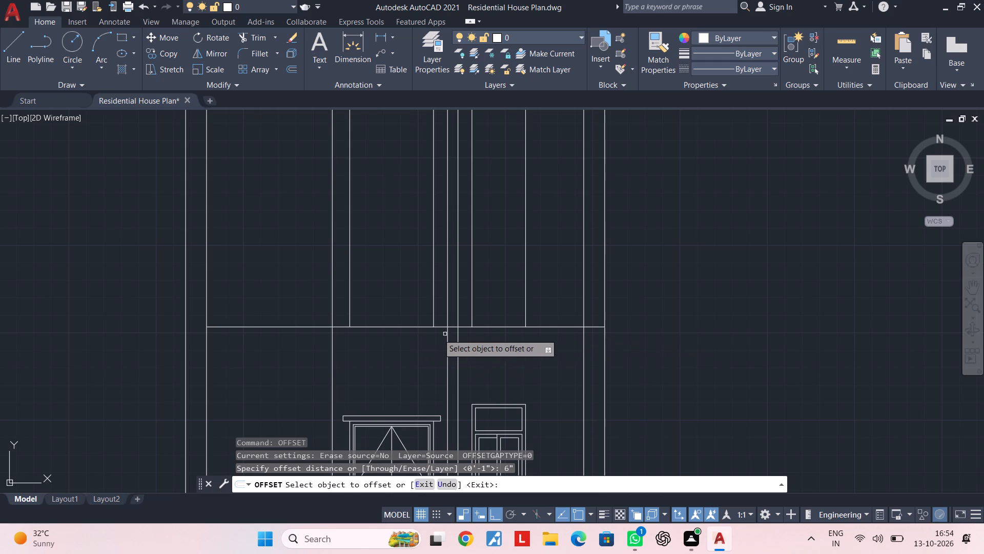
{"action": "left_click", "coordinate": [415, 325]}
{"action": "left_click", "coordinate": [404, 266]}
{"action": "key", "text": "Escape"}
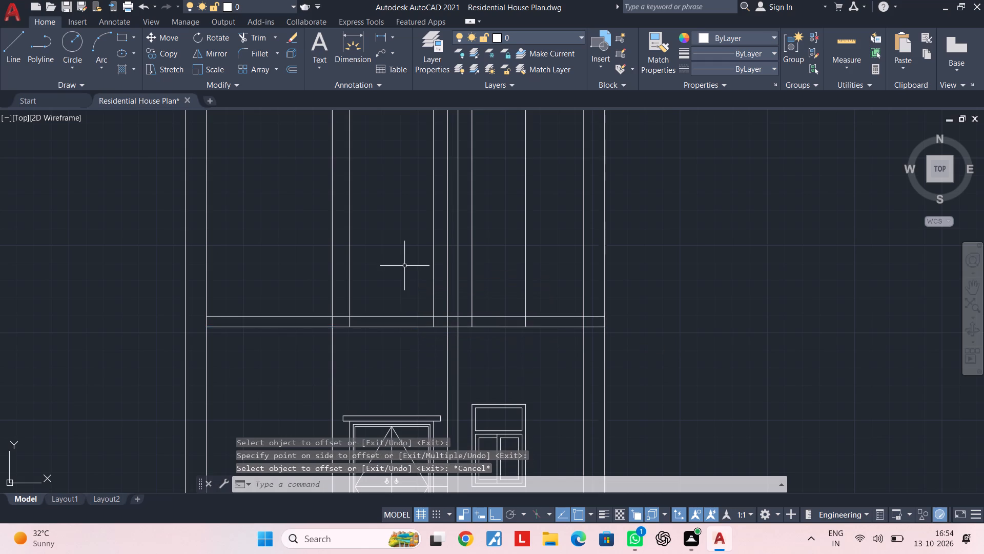
Trim the intermediate vertical wall and projection lines where they cross between the two slab lines.
{"action": "key", "text": "Escape"}
{"action": "type", "text": "TR"}
{"action": "key", "text": "space"}
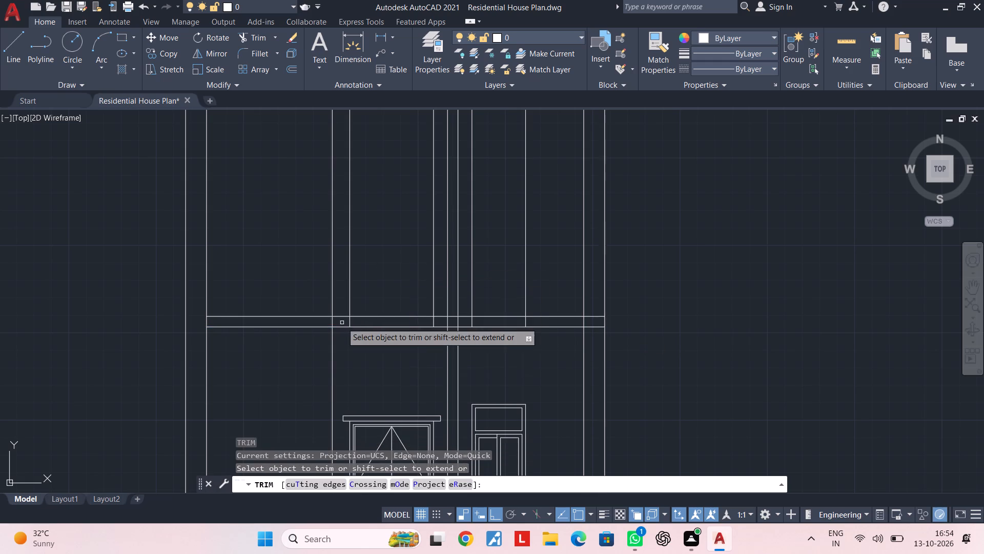
{"action": "scroll", "coordinate": [340, 324], "scroll_direction": "up", "scroll_amount": 4}
{"action": "left_click", "coordinate": [229, 315]}
{"action": "scroll", "coordinate": [587, 301], "scroll_direction": "down", "scroll_amount": 3}
{"action": "middle_click_drag", "start_coordinate": [590, 308], "coordinate": [458, 314]}
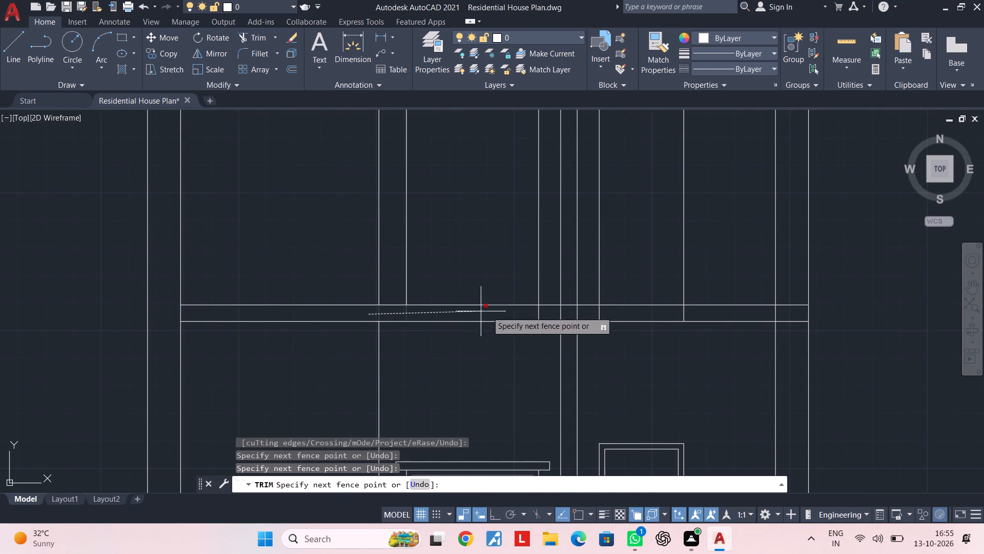
{"action": "middle_click_drag", "start_coordinate": [590, 314], "coordinate": [403, 303]}
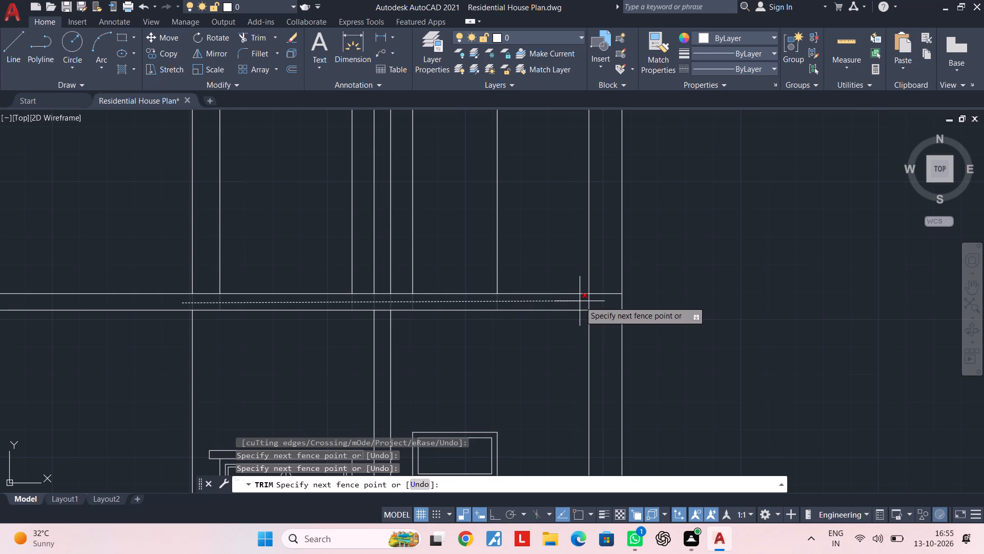
{"action": "left_click", "coordinate": [570, 302]}
{"action": "key", "text": "Escape"}
{"action": "key", "text": "Escape"}
{"action": "middle_click_drag", "start_coordinate": [406, 314], "coordinate": [588, 296]}
{"action": "key", "text": "Escape"}
{"action": "key", "text": "Escape"}
{"action": "key", "text": "Escape"}
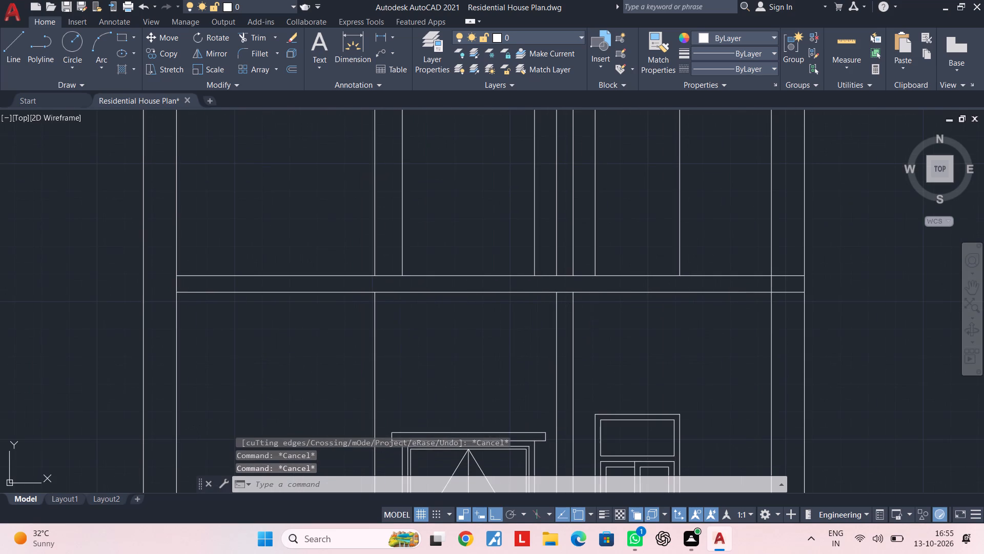
Trim both slab lines where they cross the wall between the door and the window.
{"action": "key", "text": "Escape"}
{"action": "key", "text": "Escape"}
{"action": "key", "text": "Escape"}
{"action": "key", "text": "space"}
{"action": "scroll", "coordinate": [574, 304], "scroll_direction": "up", "scroll_amount": 2}
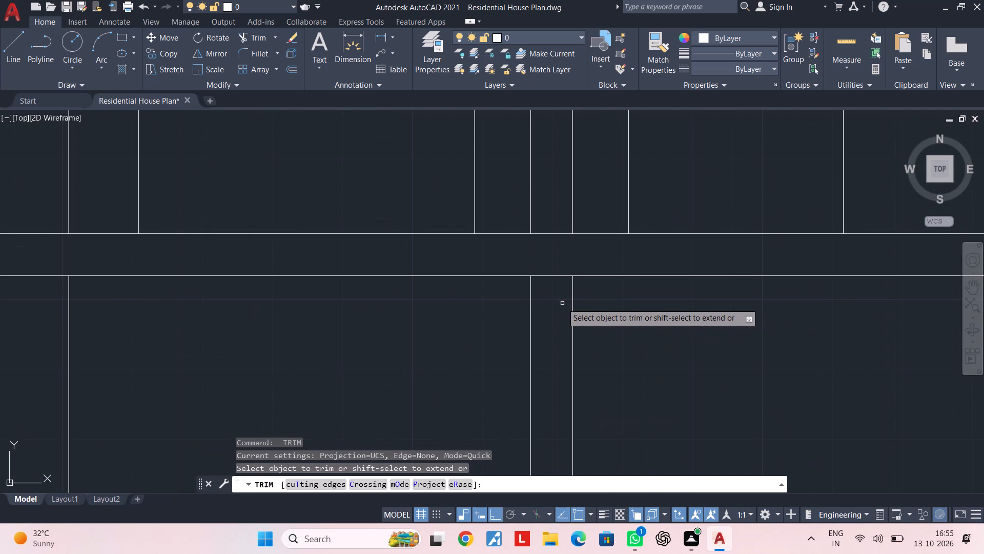
{"action": "left_click", "coordinate": [557, 303]}
{"action": "left_click", "coordinate": [556, 271]}
{"action": "left_click", "coordinate": [552, 255]}
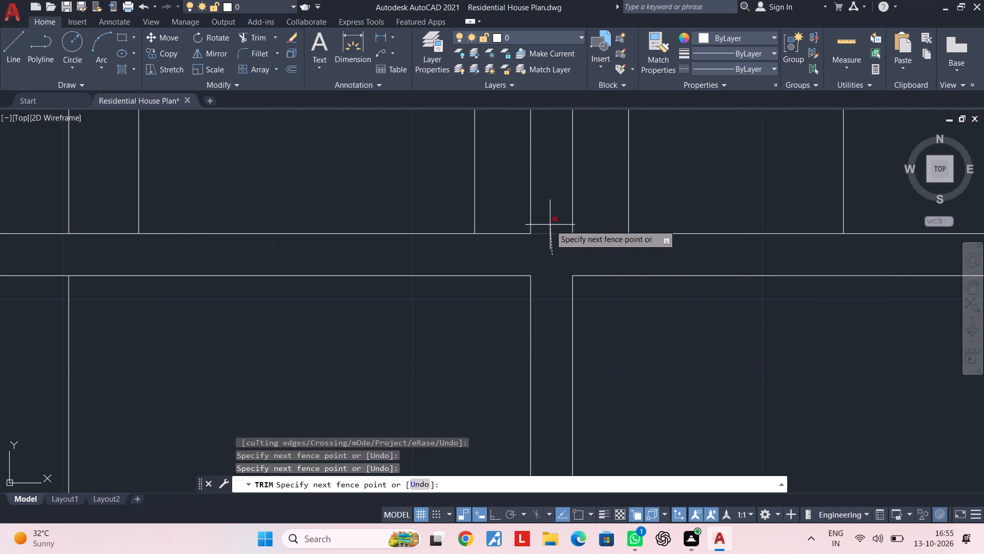
{"action": "left_click", "coordinate": [550, 225]}
{"action": "key", "text": "Escape"}
Trim both slab lines inside the wall at the window end, and that wall's inner line within the slab thickness.
{"action": "scroll", "coordinate": [534, 280], "scroll_direction": "down", "scroll_amount": 3}
{"action": "middle_click_drag", "start_coordinate": [533, 283], "coordinate": [553, 281]}
{"action": "scroll", "coordinate": [517, 294], "scroll_direction": "up", "scroll_amount": 2}
{"action": "middle_click_drag", "start_coordinate": [512, 295], "coordinate": [584, 290]}
{"action": "scroll", "coordinate": [553, 289], "scroll_direction": "down", "scroll_amount": 2}
{"action": "middle_click_drag", "start_coordinate": [557, 289], "coordinate": [507, 289]}
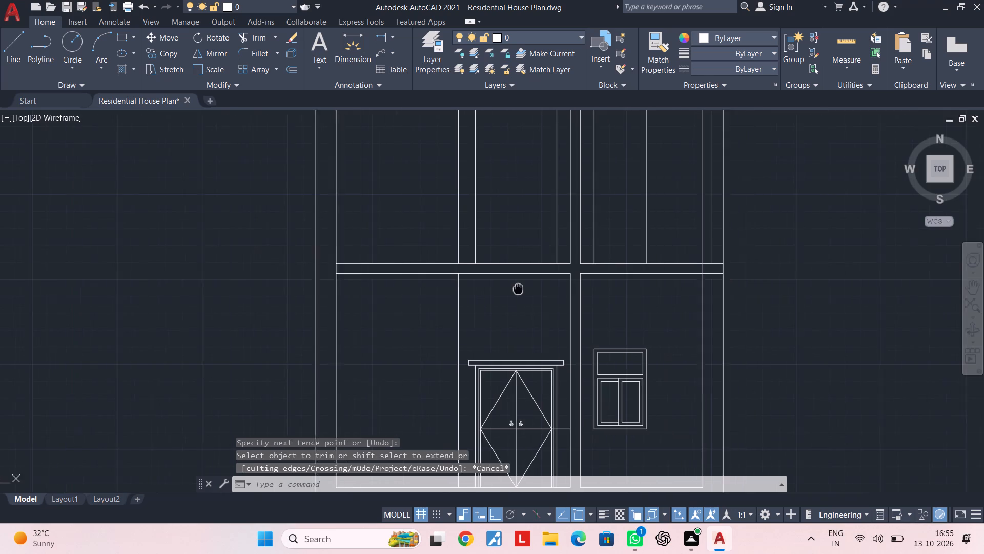
{"action": "middle_click_drag", "start_coordinate": [507, 289], "coordinate": [490, 289]}
{"action": "key", "text": "Escape"}
{"action": "middle_click_drag", "start_coordinate": [626, 298], "coordinate": [512, 298]}
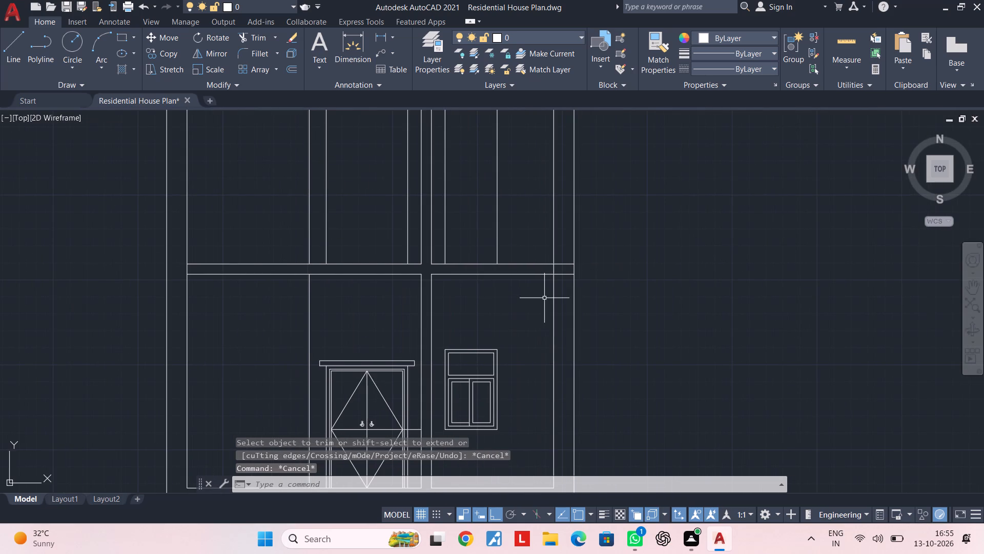
{"action": "key", "text": "Escape"}
{"action": "key", "text": "Escape"}
{"action": "key", "text": "Escape"}
{"action": "type", "text": "TR"}
{"action": "key", "text": "space"}
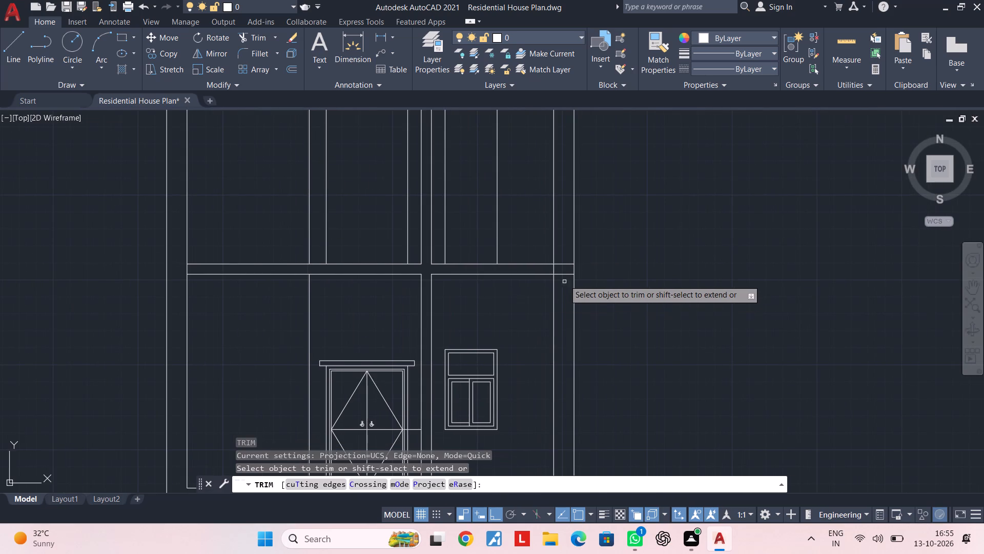
{"action": "scroll", "coordinate": [562, 274], "scroll_direction": "up", "scroll_amount": 1}
{"action": "left_click", "coordinate": [564, 248]}
{"action": "left_click", "coordinate": [564, 283]}
{"action": "scroll", "coordinate": [557, 274], "scroll_direction": "up", "scroll_amount": 2}
{"action": "left_click", "coordinate": [557, 265]}
{"action": "left_click", "coordinate": [500, 266]}
{"action": "key", "text": "Escape"}
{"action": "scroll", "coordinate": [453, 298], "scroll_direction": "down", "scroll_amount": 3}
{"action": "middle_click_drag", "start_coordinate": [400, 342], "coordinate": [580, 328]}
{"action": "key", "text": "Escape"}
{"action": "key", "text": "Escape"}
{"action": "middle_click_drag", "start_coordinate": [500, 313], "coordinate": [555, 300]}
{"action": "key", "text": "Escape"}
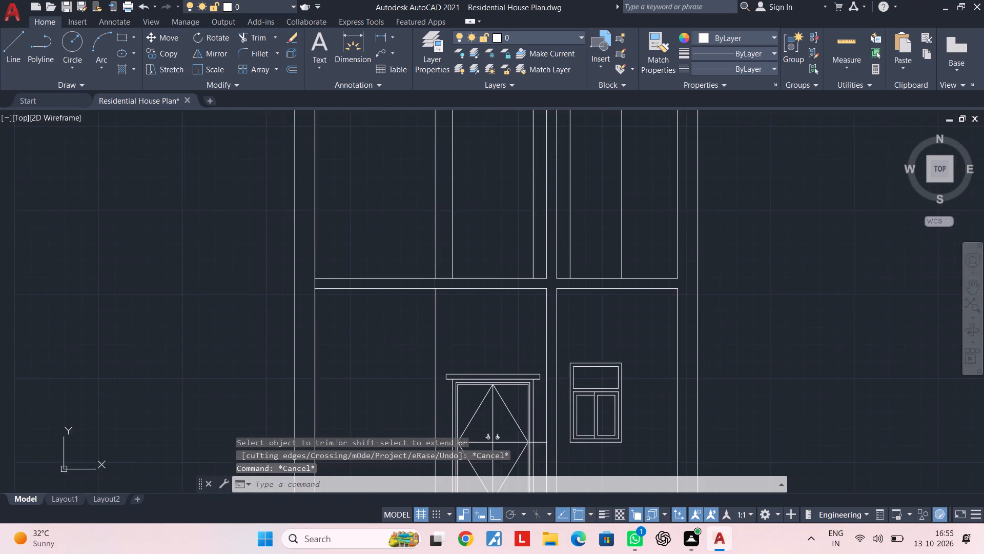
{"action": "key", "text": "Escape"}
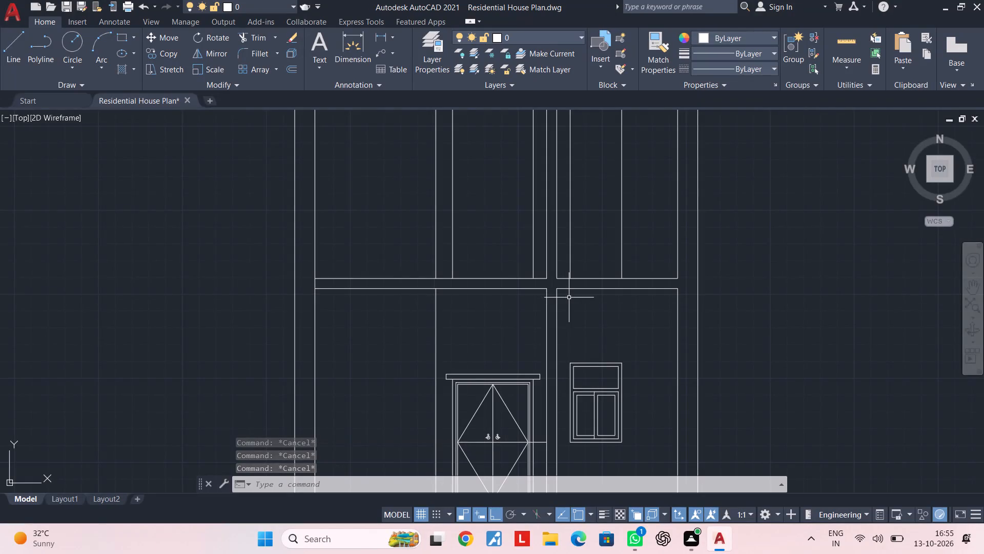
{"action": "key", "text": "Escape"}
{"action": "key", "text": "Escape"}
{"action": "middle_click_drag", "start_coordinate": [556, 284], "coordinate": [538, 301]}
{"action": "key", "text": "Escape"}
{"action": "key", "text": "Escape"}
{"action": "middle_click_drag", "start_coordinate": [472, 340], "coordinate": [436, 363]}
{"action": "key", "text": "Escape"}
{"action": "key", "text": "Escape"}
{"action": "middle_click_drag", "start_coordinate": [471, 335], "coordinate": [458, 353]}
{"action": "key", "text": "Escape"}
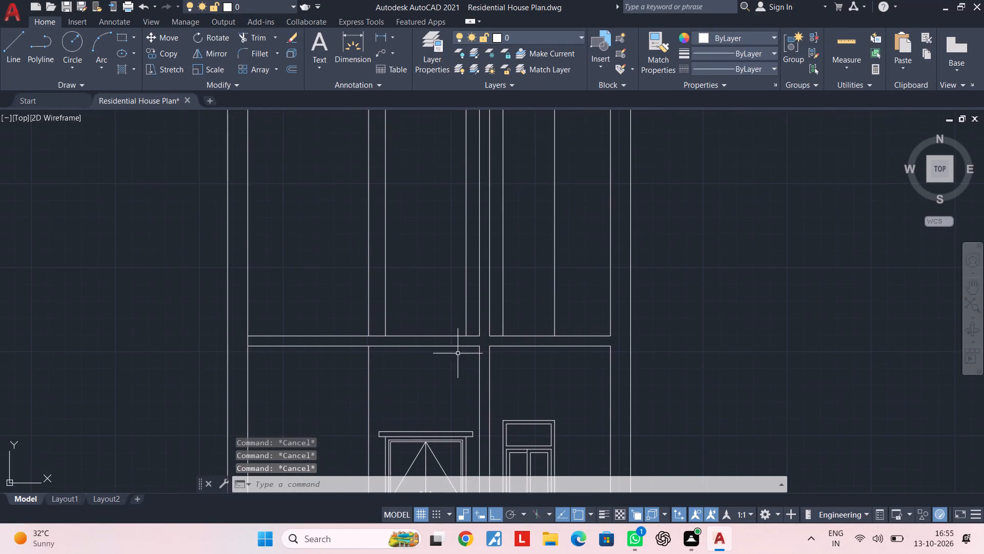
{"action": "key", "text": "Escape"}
Delete the two door and two window vertical projection lines that continue above the slab.
{"action": "scroll", "coordinate": [456, 340], "scroll_direction": "up", "scroll_amount": 2}
{"action": "middle_click_drag", "start_coordinate": [455, 335], "coordinate": [443, 388]}
{"action": "key", "text": "Escape"}
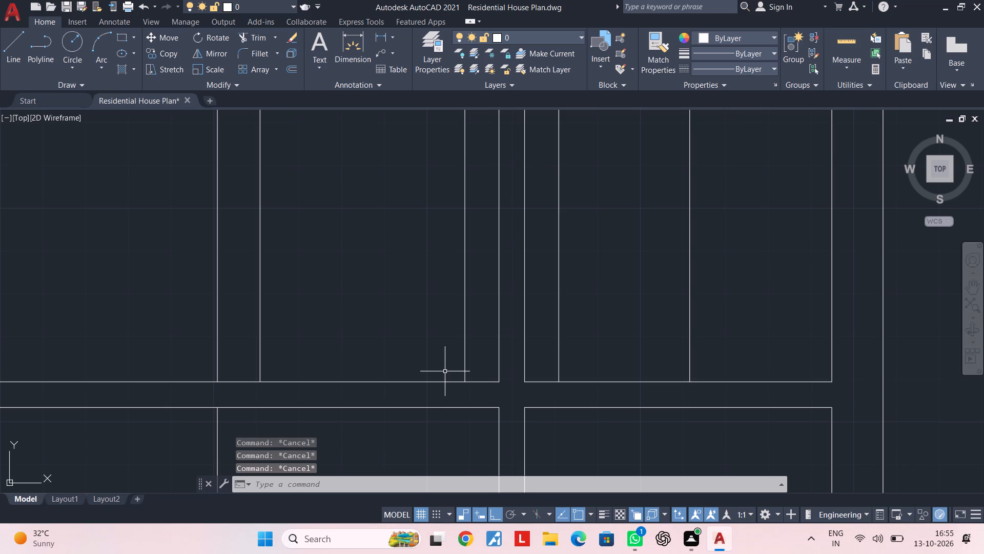
{"action": "left_click", "coordinate": [475, 347]}
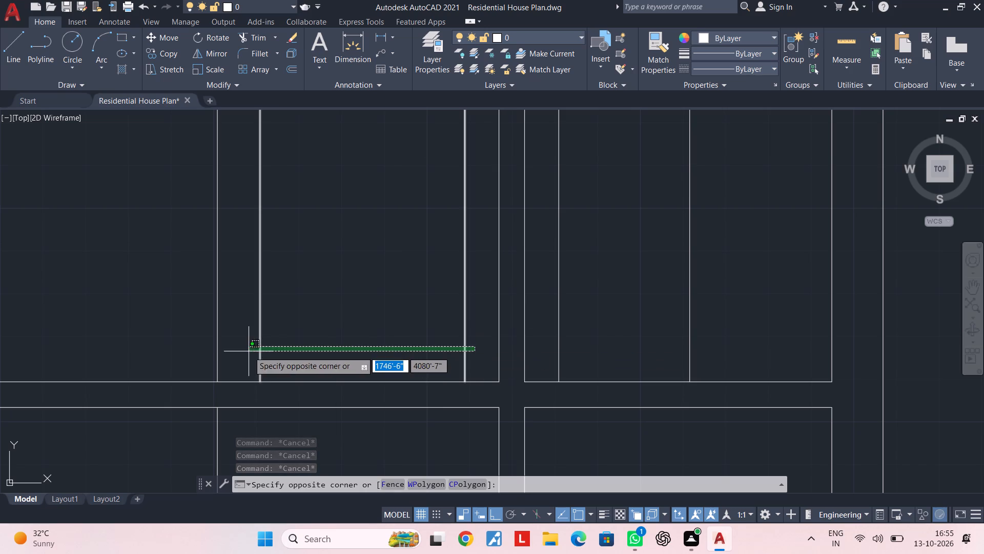
{"action": "left_click", "coordinate": [249, 351]}
{"action": "key", "text": "Delete"}
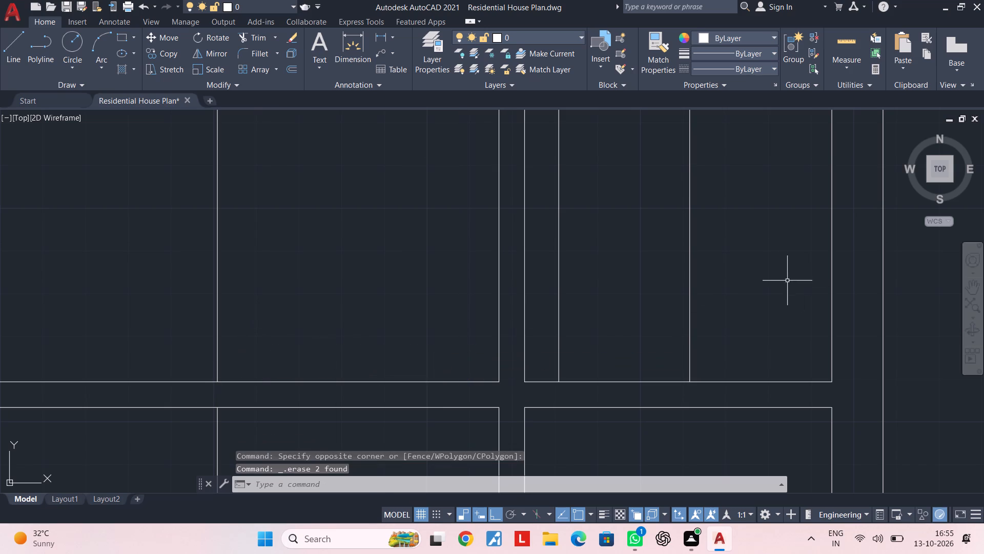
{"action": "left_click", "coordinate": [745, 287]}
{"action": "left_click", "coordinate": [545, 323]}
{"action": "key", "text": "Delete"}
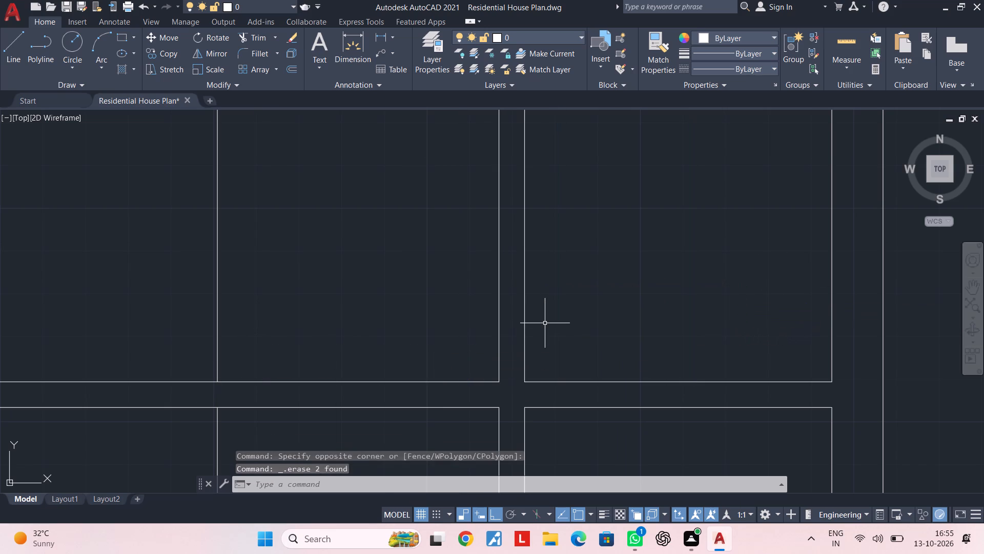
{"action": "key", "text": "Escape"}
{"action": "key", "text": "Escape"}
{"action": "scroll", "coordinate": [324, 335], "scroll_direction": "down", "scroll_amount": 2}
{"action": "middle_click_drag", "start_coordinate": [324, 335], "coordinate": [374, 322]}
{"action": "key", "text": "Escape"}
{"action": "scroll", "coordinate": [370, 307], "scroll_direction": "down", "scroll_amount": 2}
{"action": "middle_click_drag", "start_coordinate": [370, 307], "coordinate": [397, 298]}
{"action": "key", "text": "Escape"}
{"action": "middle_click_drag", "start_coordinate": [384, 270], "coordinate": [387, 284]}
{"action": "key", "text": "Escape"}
Offset the top line of the slab above the door upward by 10'5.9" into the upper storey.
{"action": "scroll", "coordinate": [394, 323], "scroll_direction": "up", "scroll_amount": 1}
{"action": "middle_click_drag", "start_coordinate": [415, 312], "coordinate": [392, 349]}
{"action": "scroll", "coordinate": [404, 332], "scroll_direction": "up", "scroll_amount": 1}
{"action": "key", "text": "Escape"}
{"action": "key", "text": "Escape"}
{"action": "key", "text": "Escape"}
{"action": "key", "text": "Escape"}
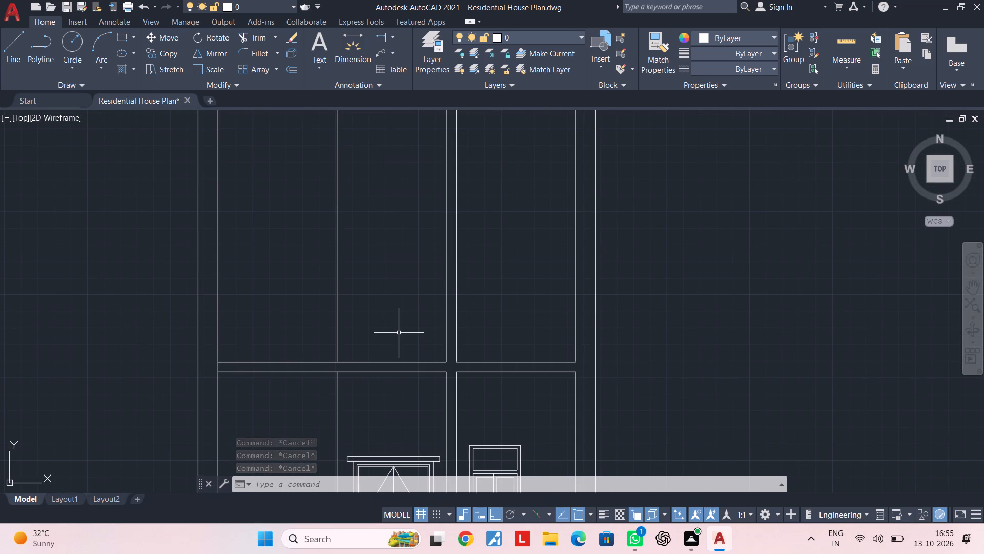
{"action": "key", "text": "Escape"}
{"action": "key", "text": "Escape"}
{"action": "key", "text": "Escape"}
{"action": "type", "text": "OF 10'"}
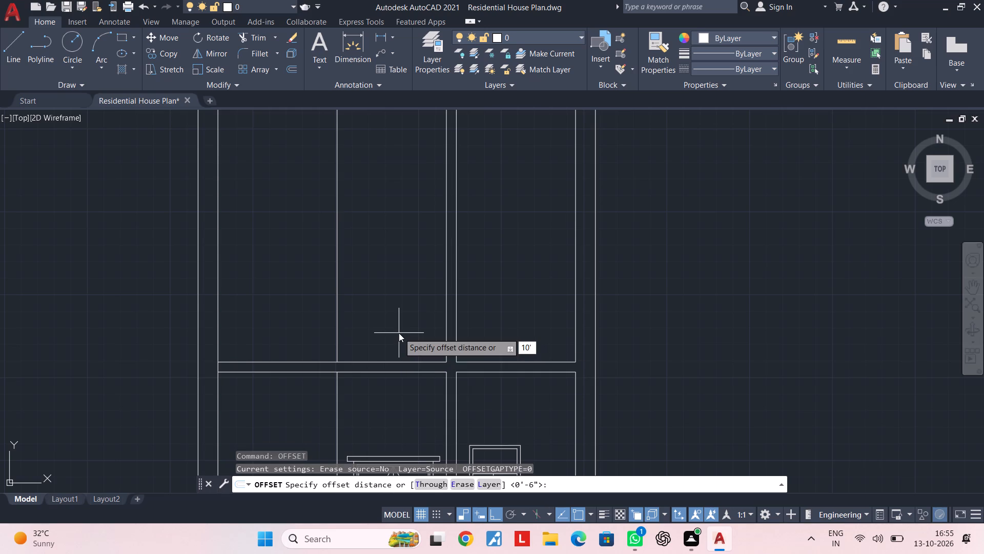
{"action": "type", "text": "5.6"}
{"action": "key", "text": "BackSpace"}
{"action": "type", "text": "9\""}
{"action": "key", "text": "Return"}
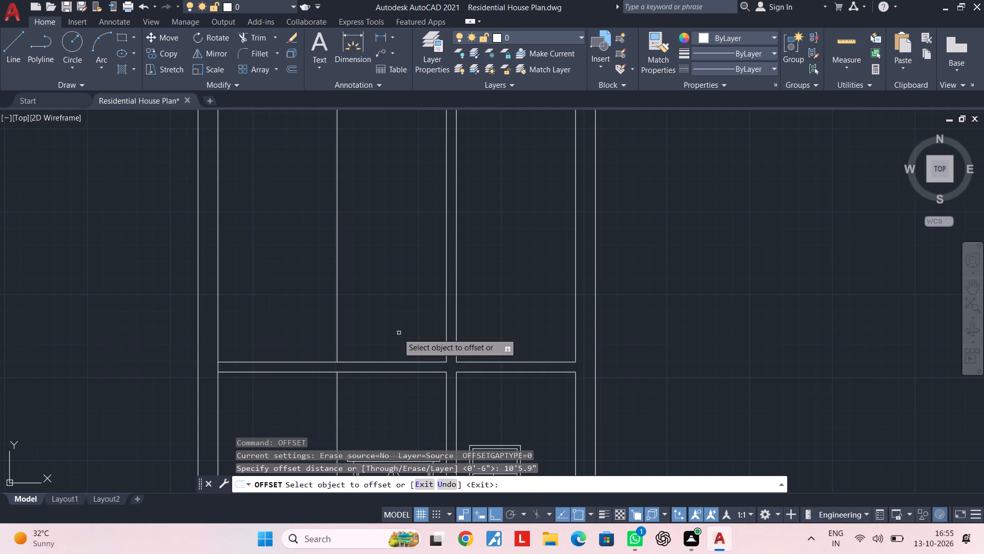
{"action": "left_click", "coordinate": [285, 363]}
{"action": "left_click", "coordinate": [284, 221]}
{"action": "middle_click_drag", "start_coordinate": [284, 225], "coordinate": [271, 269]}
{"action": "key", "text": "Escape"}
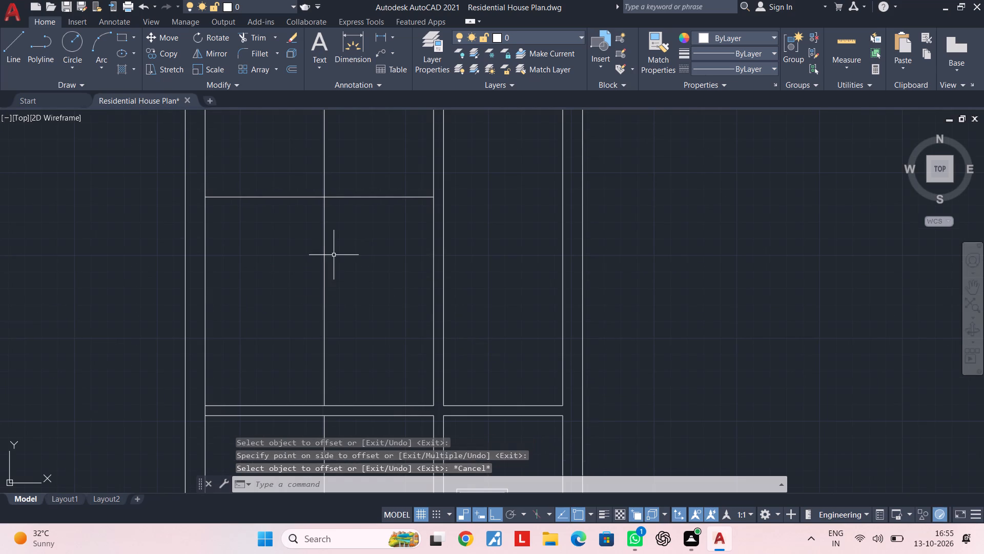
Extend the new upper level line across the wall between door and window, up to the inner face of the far outer wall.
{"action": "key", "text": "Escape"}
{"action": "key", "text": "Escape"}
{"action": "key", "text": "Escape"}
{"action": "type", "text": "EX"}
{"action": "key", "text": "space"}
{"action": "left_click", "coordinate": [376, 254]}
{"action": "left_click", "coordinate": [396, 148]}
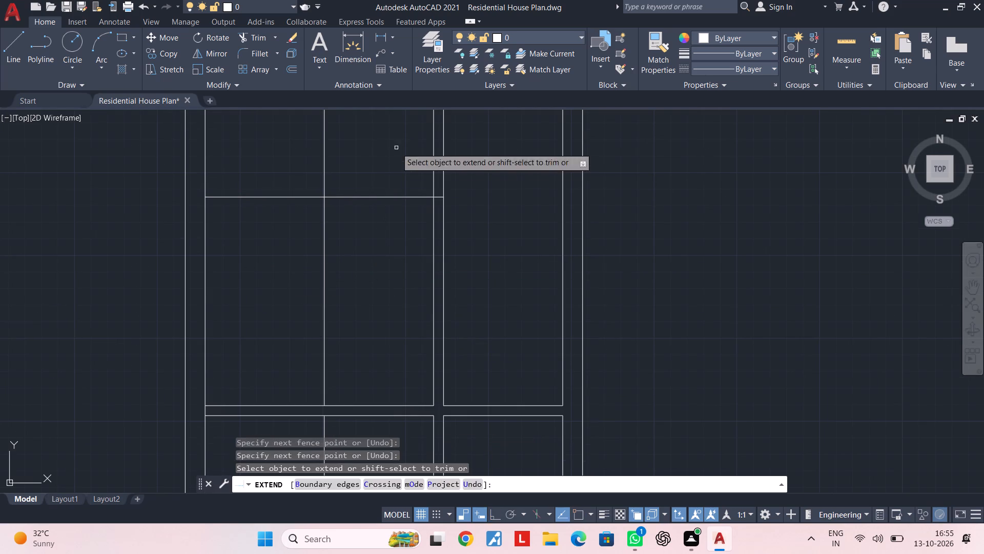
{"action": "left_click", "coordinate": [417, 208]}
{"action": "left_click", "coordinate": [406, 164]}
{"action": "left_click", "coordinate": [507, 215]}
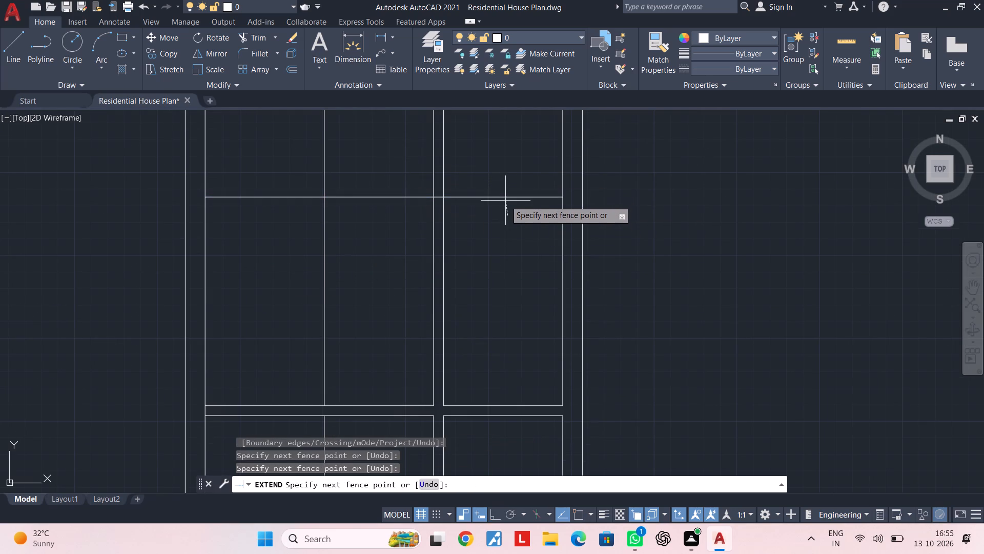
{"action": "key", "text": "Escape"}
{"action": "key", "text": "Escape"}
{"action": "key", "text": "Escape"}
Trim the upper level line where it crosses the intermediate wall.
{"action": "type", "text": "TR"}
{"action": "key", "text": "space"}
{"action": "scroll", "coordinate": [438, 189], "scroll_direction": "up", "scroll_amount": 1}
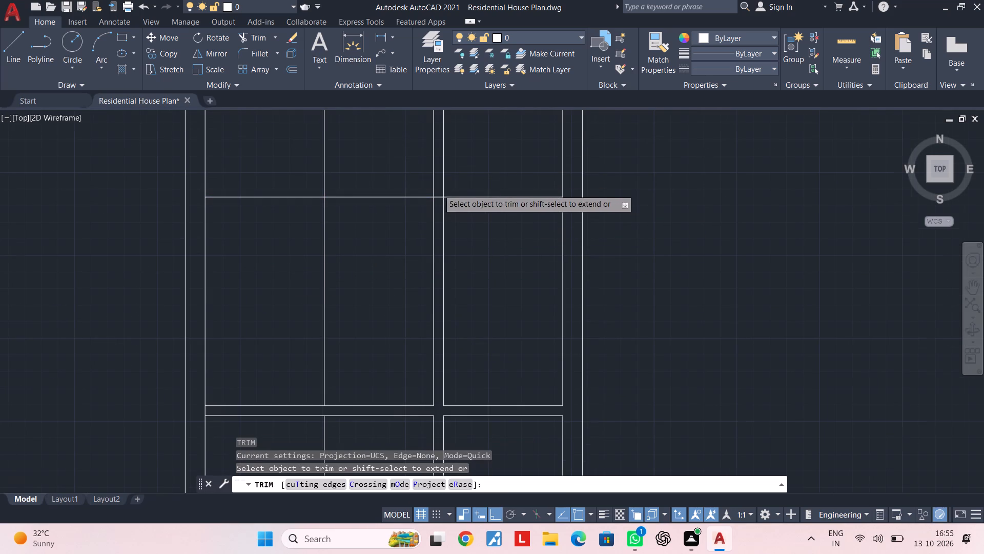
{"action": "left_click", "coordinate": [436, 201]}
{"action": "key", "text": "Escape"}
{"action": "scroll", "coordinate": [396, 257], "scroll_direction": "down", "scroll_amount": 1}
{"action": "middle_click_drag", "start_coordinate": [396, 257], "coordinate": [418, 178]}
{"action": "key", "text": "Escape"}
{"action": "key", "text": "Escape"}
{"action": "middle_click_drag", "start_coordinate": [403, 224], "coordinate": [409, 191]}
{"action": "key", "text": "Escape"}
{"action": "key", "text": "Escape"}
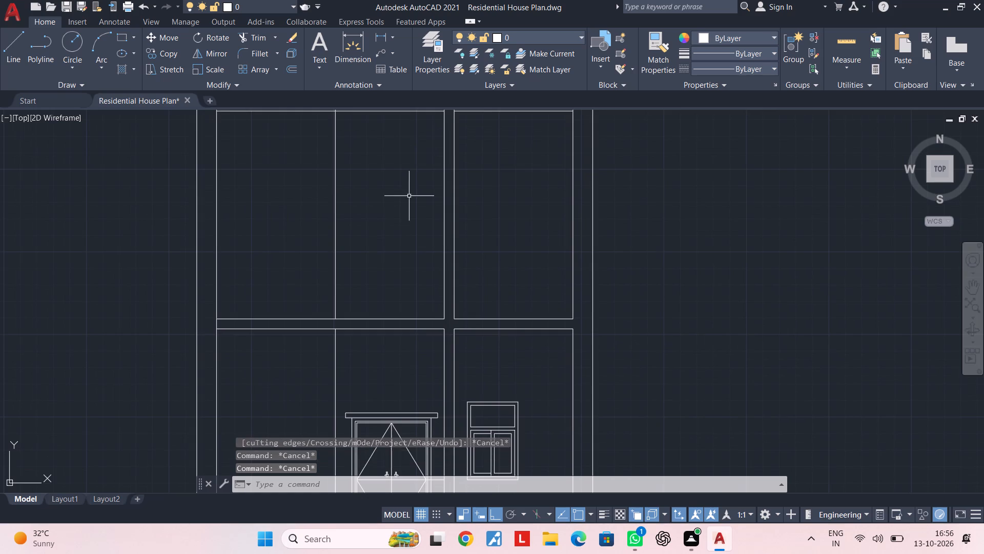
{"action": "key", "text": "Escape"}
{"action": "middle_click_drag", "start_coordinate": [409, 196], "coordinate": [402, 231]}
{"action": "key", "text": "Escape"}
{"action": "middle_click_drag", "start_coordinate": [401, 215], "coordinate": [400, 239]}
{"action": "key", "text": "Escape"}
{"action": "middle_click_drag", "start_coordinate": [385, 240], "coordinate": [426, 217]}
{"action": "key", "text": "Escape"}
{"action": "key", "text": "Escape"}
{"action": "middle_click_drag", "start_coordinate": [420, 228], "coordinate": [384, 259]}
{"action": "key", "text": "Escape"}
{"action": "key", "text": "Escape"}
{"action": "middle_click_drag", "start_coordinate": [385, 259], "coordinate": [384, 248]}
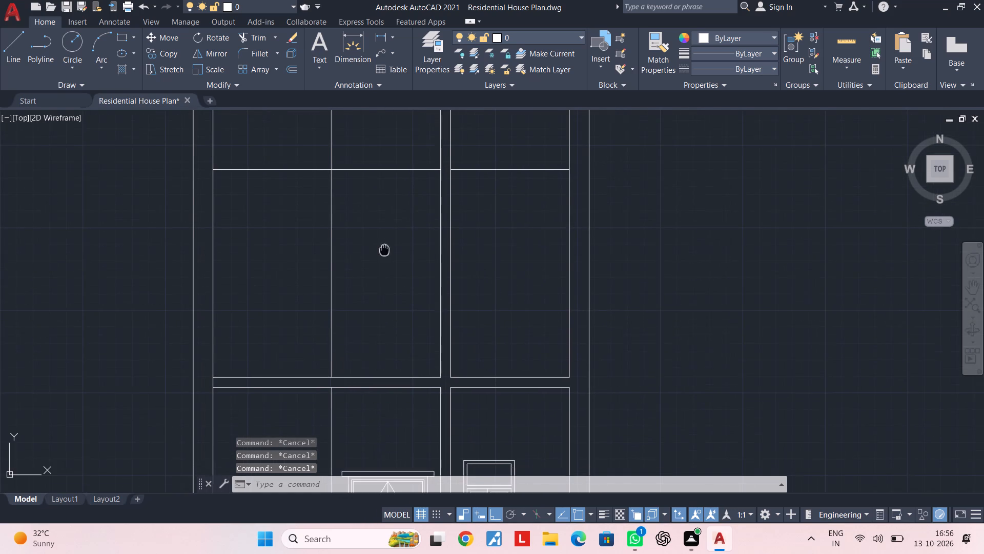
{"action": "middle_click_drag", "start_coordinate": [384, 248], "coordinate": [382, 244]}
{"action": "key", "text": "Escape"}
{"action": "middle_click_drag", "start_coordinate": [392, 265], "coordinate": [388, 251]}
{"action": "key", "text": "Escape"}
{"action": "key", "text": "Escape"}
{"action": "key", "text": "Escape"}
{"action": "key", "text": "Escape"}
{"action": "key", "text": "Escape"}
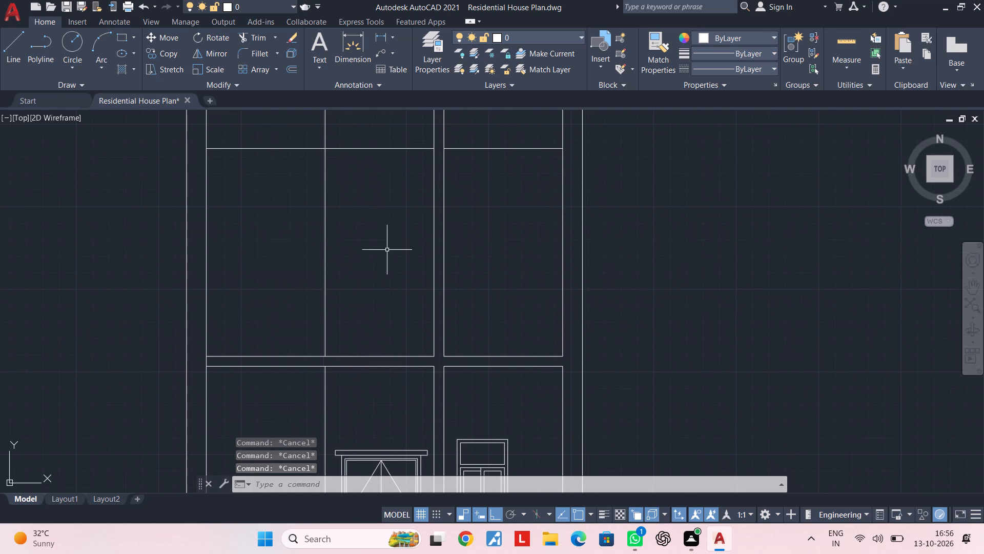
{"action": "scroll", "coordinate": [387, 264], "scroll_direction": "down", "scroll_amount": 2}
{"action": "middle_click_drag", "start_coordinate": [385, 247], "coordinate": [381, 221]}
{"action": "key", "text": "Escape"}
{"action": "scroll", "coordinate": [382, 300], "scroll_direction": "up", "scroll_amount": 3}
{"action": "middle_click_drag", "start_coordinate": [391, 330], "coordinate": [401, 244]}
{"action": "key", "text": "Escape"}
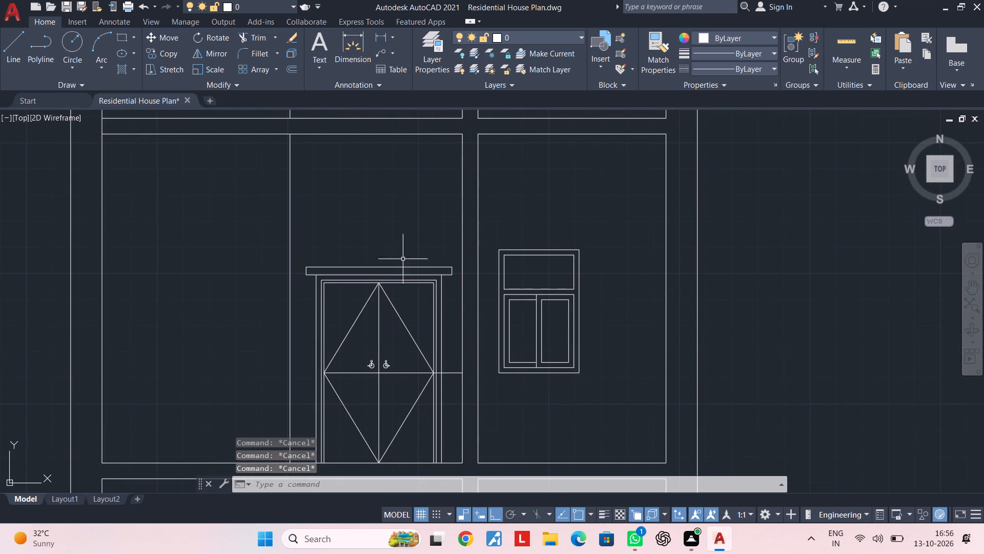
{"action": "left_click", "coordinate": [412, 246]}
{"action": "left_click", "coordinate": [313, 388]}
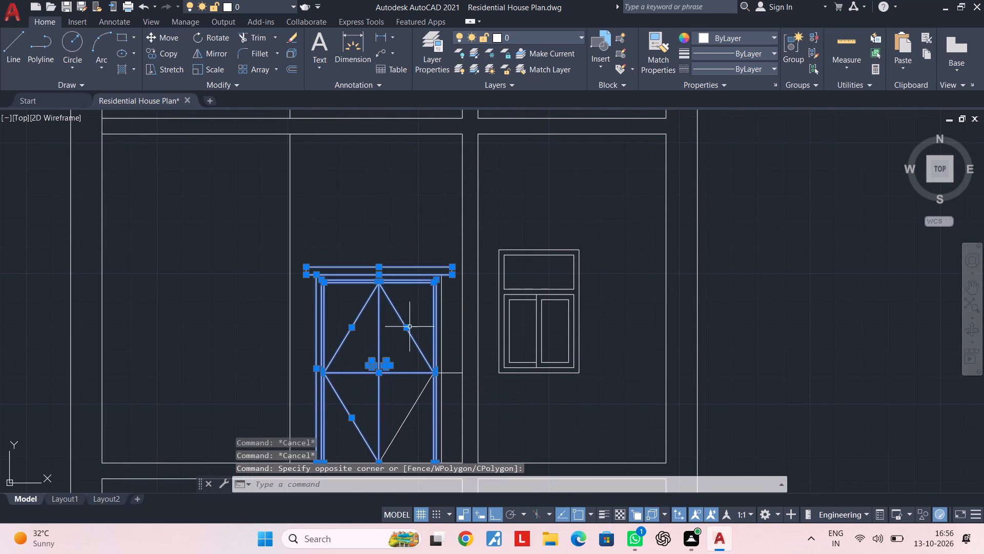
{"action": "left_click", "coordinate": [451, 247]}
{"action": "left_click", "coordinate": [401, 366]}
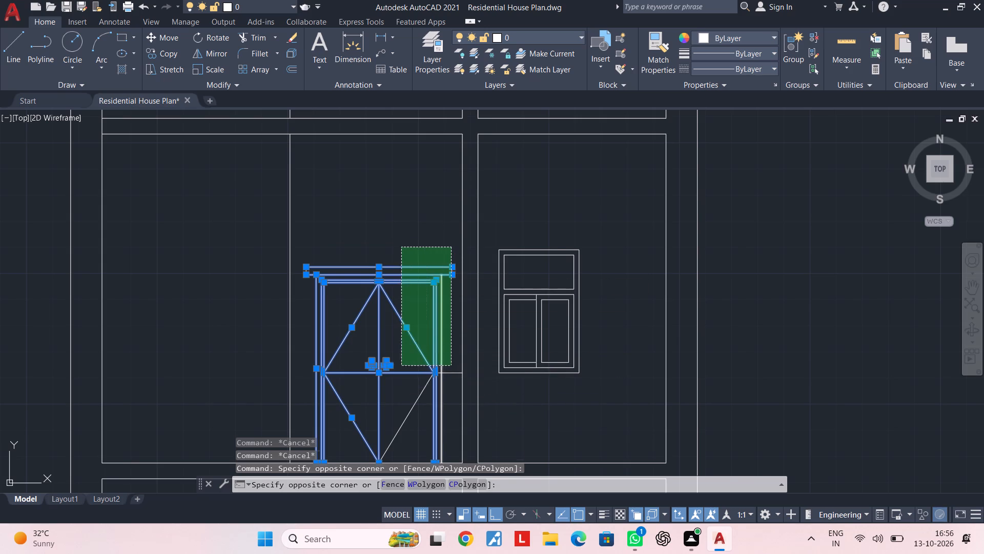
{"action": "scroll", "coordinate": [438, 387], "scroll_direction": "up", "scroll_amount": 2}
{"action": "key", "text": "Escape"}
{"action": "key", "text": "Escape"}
Trim the door's horizontal mid-line where it runs past the door leaf through the frame to the wall.
{"action": "scroll", "coordinate": [453, 362], "scroll_direction": "up", "scroll_amount": 2}
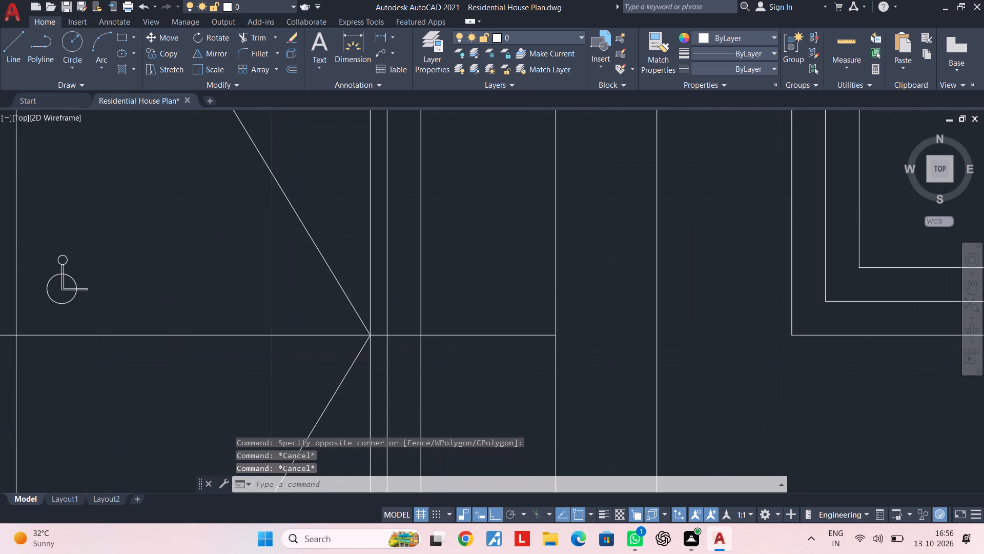
{"action": "scroll", "coordinate": [453, 362], "scroll_direction": "up", "scroll_amount": 1}
{"action": "key", "text": "t"}
{"action": "key", "text": "r"}
{"action": "key", "text": "space"}
{"action": "left_click", "coordinate": [467, 372]}
{"action": "left_click", "coordinate": [450, 272]}
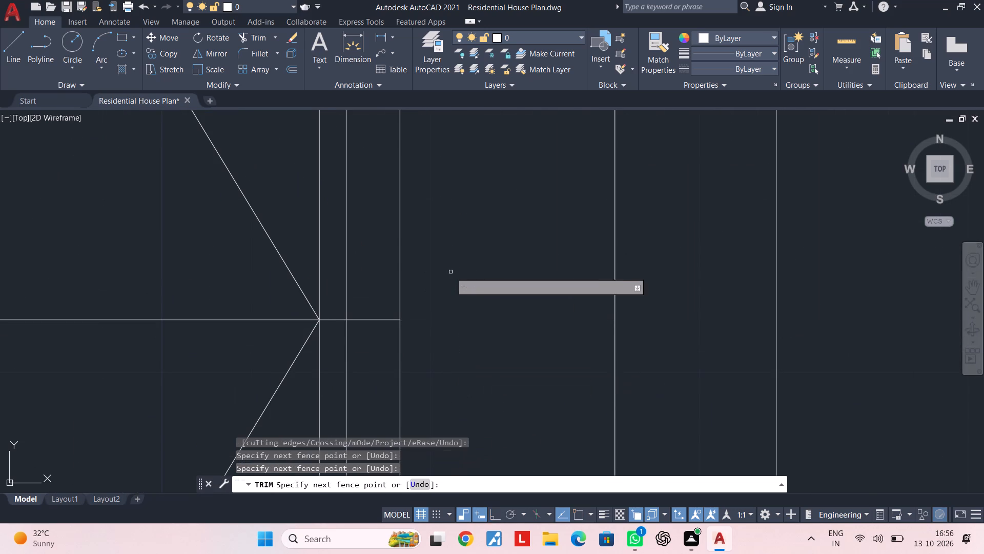
{"action": "left_click", "coordinate": [384, 321]}
{"action": "left_click", "coordinate": [336, 321]}
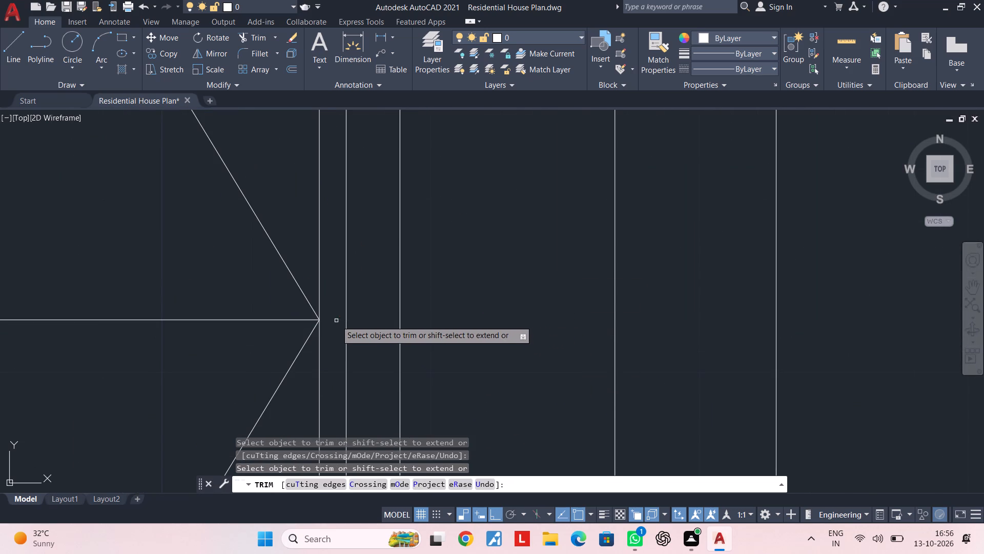
{"action": "key", "text": "Escape"}
{"action": "scroll", "coordinate": [421, 323], "scroll_direction": "down", "scroll_amount": 4}
{"action": "middle_click_drag", "start_coordinate": [429, 325], "coordinate": [437, 305]}
{"action": "middle_click_drag", "start_coordinate": [436, 299], "coordinate": [440, 273]}
{"action": "scroll", "coordinate": [437, 268], "scroll_direction": "down", "scroll_amount": 1}
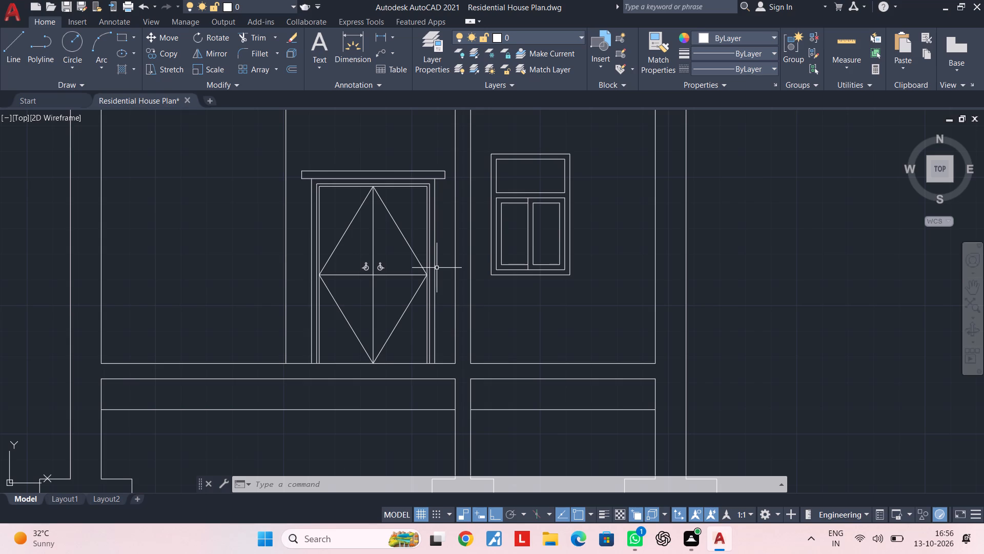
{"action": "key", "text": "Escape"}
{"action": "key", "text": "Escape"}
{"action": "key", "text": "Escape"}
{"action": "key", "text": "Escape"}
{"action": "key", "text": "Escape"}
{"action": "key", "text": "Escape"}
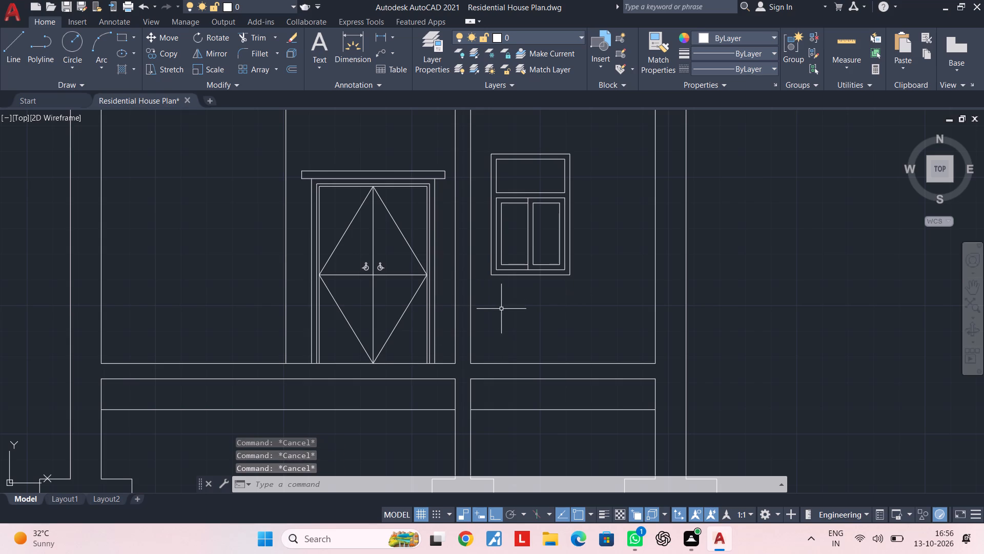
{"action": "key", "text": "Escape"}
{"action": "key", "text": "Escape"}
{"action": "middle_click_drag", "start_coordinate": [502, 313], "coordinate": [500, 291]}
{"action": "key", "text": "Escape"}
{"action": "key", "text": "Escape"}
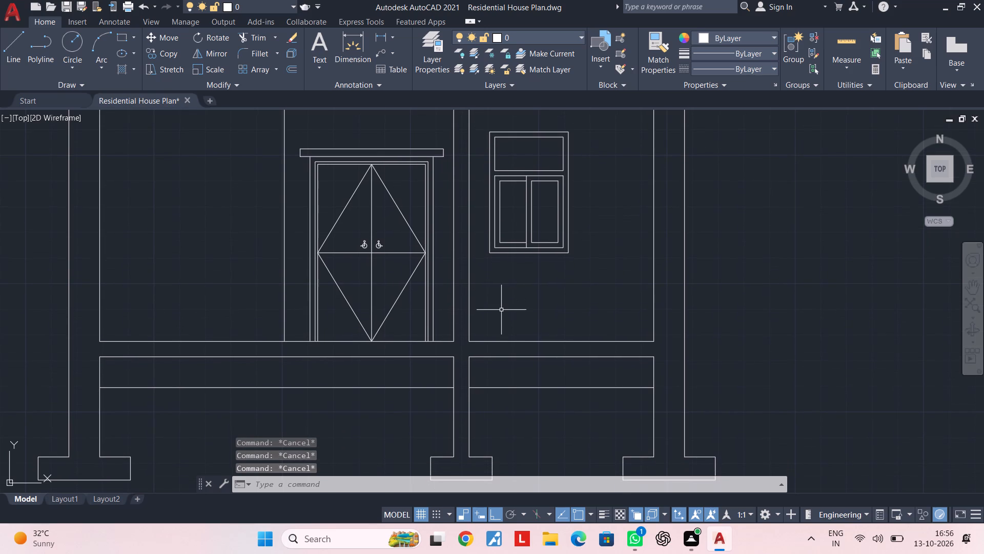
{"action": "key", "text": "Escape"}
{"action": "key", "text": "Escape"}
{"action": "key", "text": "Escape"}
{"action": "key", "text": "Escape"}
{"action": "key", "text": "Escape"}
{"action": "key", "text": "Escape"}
Copy the double door with its lintel and the window 11'-0" straight up, from the ground-floor line to the top of the slab above.
{"action": "scroll", "coordinate": [501, 307], "scroll_direction": "down", "scroll_amount": 1}
{"action": "middle_click_drag", "start_coordinate": [501, 307], "coordinate": [497, 316]}
{"action": "scroll", "coordinate": [511, 272], "scroll_direction": "up", "scroll_amount": 1}
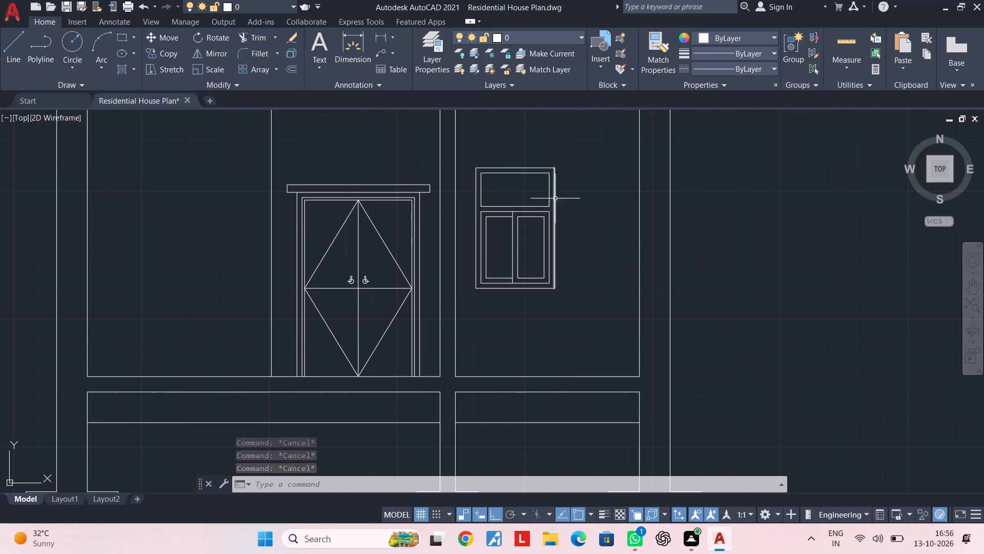
{"action": "left_click", "coordinate": [579, 152]}
{"action": "left_click", "coordinate": [468, 307]}
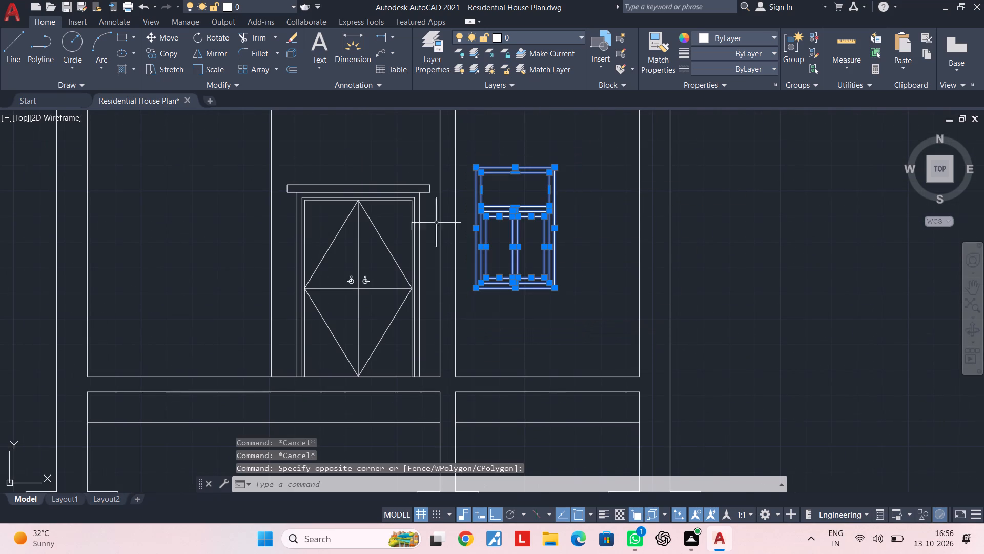
{"action": "left_click", "coordinate": [434, 175]}
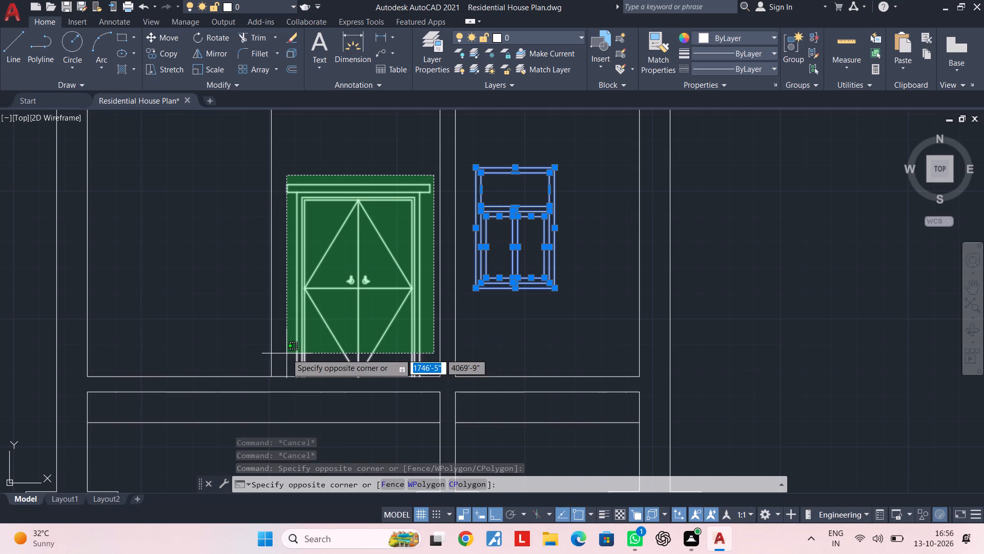
{"action": "left_click", "coordinate": [284, 352]}
{"action": "scroll", "coordinate": [383, 353], "scroll_direction": "up", "scroll_amount": 2}
{"action": "scroll", "coordinate": [383, 353], "scroll_direction": "down", "scroll_amount": 2}
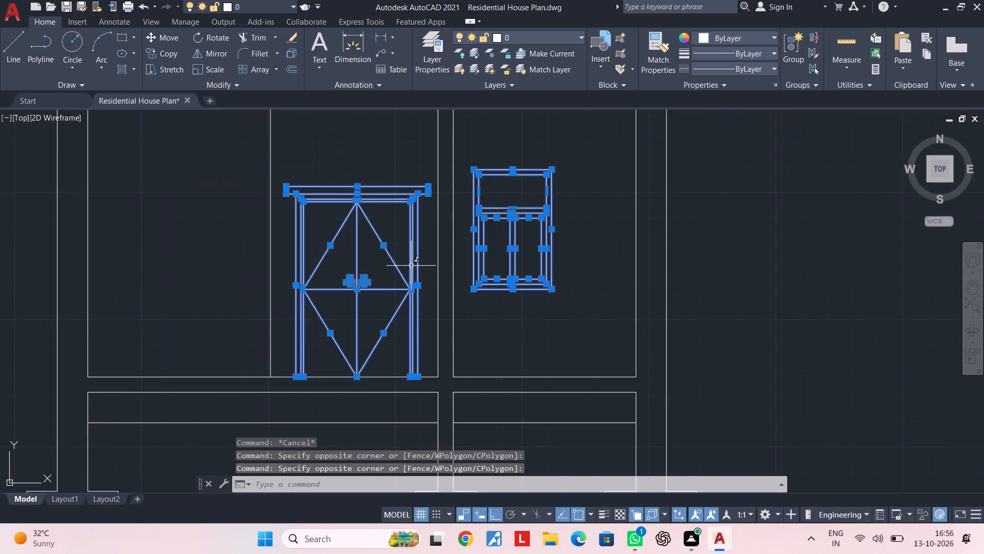
{"action": "scroll", "coordinate": [412, 264], "scroll_direction": "up", "scroll_amount": 3}
{"action": "scroll", "coordinate": [412, 264], "scroll_direction": "down", "scroll_amount": 3}
{"action": "middle_click_drag", "start_coordinate": [412, 264], "coordinate": [413, 298]}
{"action": "type", "text": "CO"}
{"action": "key", "text": "space"}
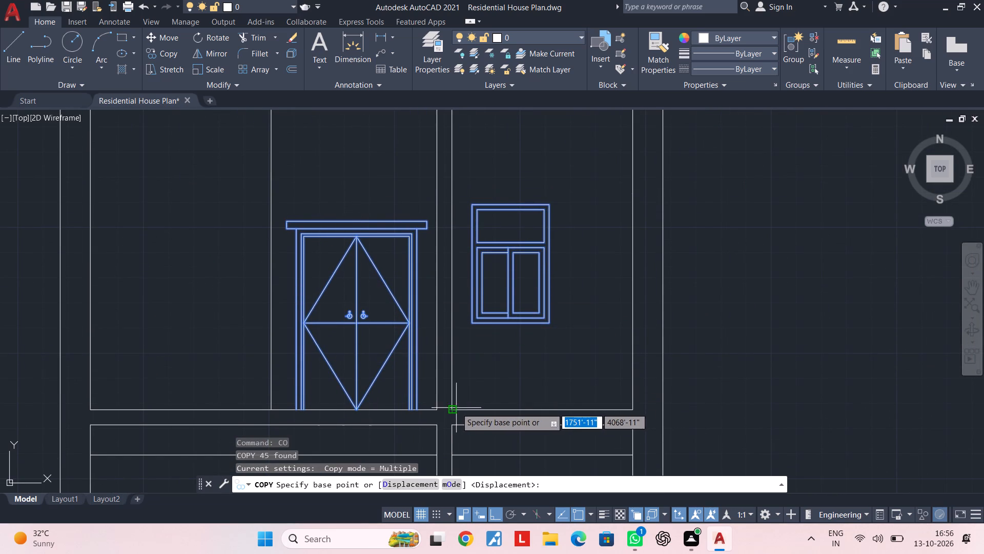
{"action": "left_click", "coordinate": [451, 410]}
{"action": "scroll", "coordinate": [452, 280], "scroll_direction": "down", "scroll_amount": 2}
{"action": "middle_click_drag", "start_coordinate": [452, 280], "coordinate": [447, 384]}
{"action": "scroll", "coordinate": [450, 309], "scroll_direction": "up", "scroll_amount": 1}
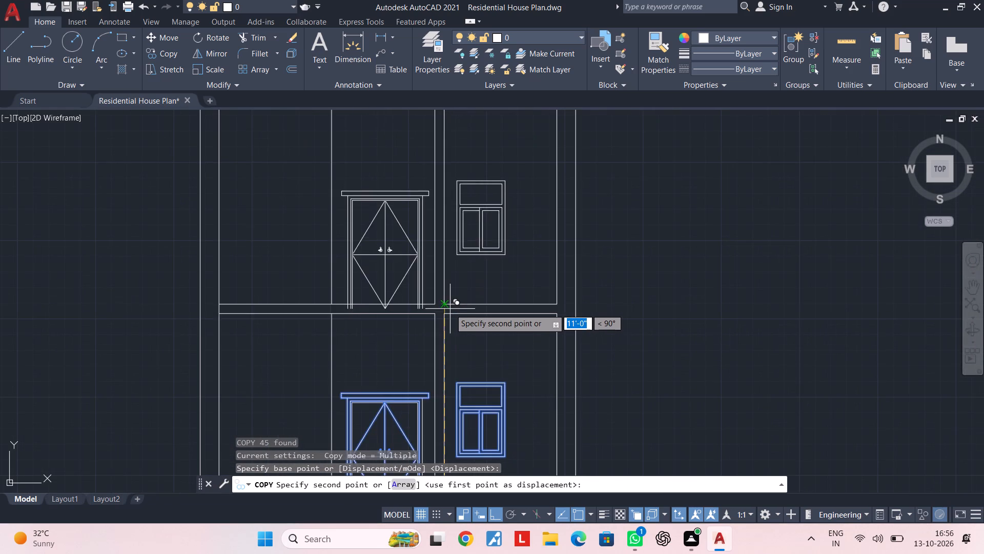
{"action": "scroll", "coordinate": [450, 316], "scroll_direction": "down", "scroll_amount": 1}
{"action": "scroll", "coordinate": [450, 316], "scroll_direction": "up", "scroll_amount": 3}
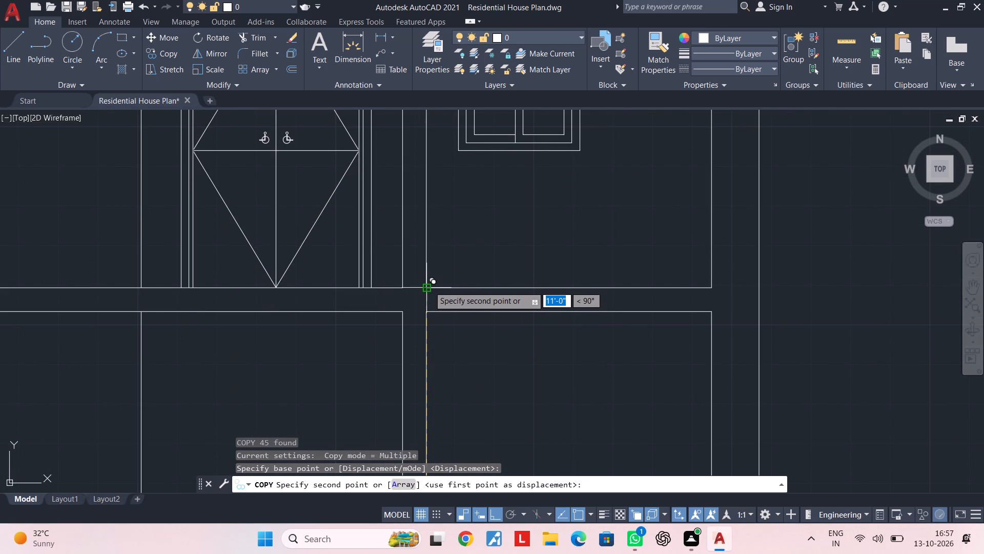
{"action": "left_click", "coordinate": [429, 286]}
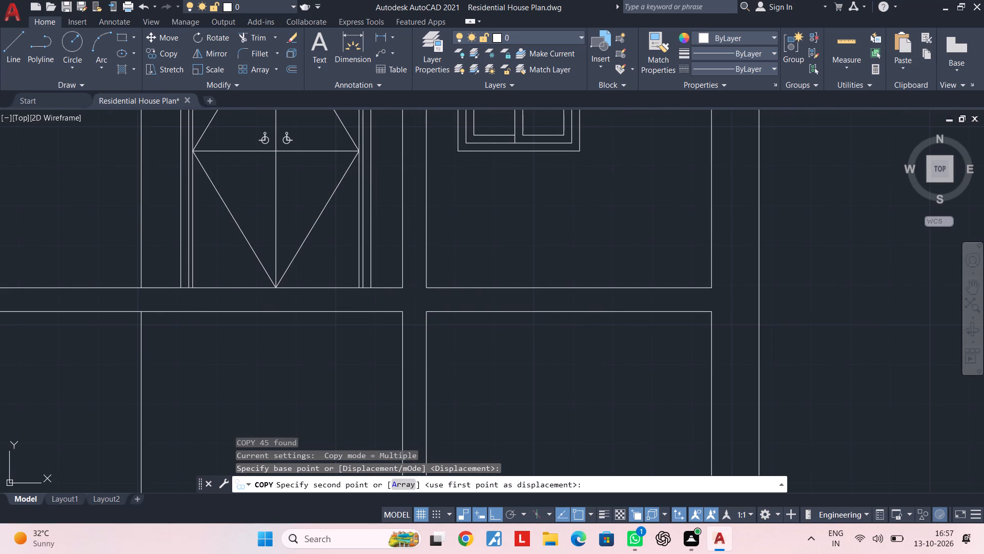
{"action": "scroll", "coordinate": [688, 435], "scroll_direction": "down", "scroll_amount": 1}
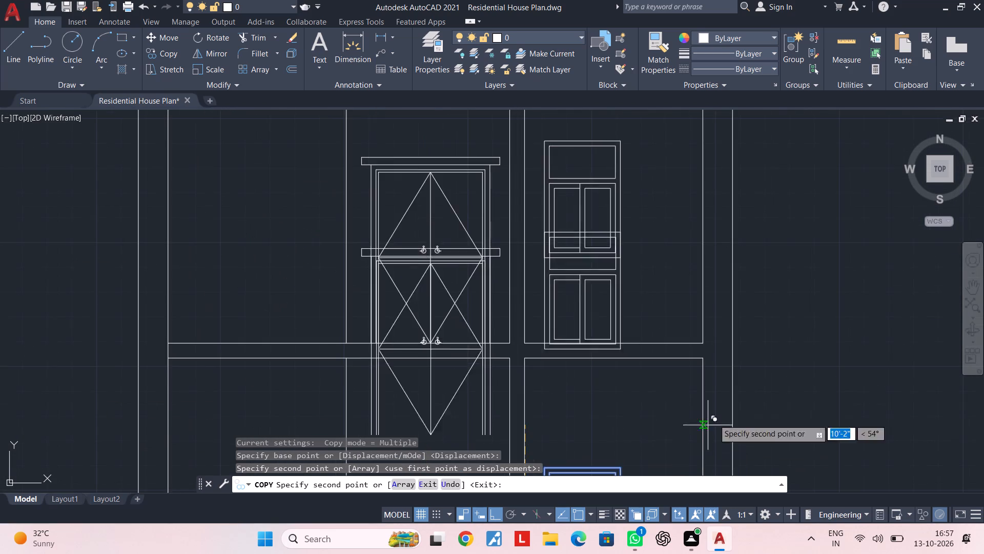
{"action": "scroll", "coordinate": [623, 384], "scroll_direction": "down", "scroll_amount": 3}
{"action": "middle_click_drag", "start_coordinate": [616, 355], "coordinate": [603, 449]}
{"action": "key", "text": "Escape"}
{"action": "key", "text": "Escape"}
{"action": "key", "text": "Escape"}
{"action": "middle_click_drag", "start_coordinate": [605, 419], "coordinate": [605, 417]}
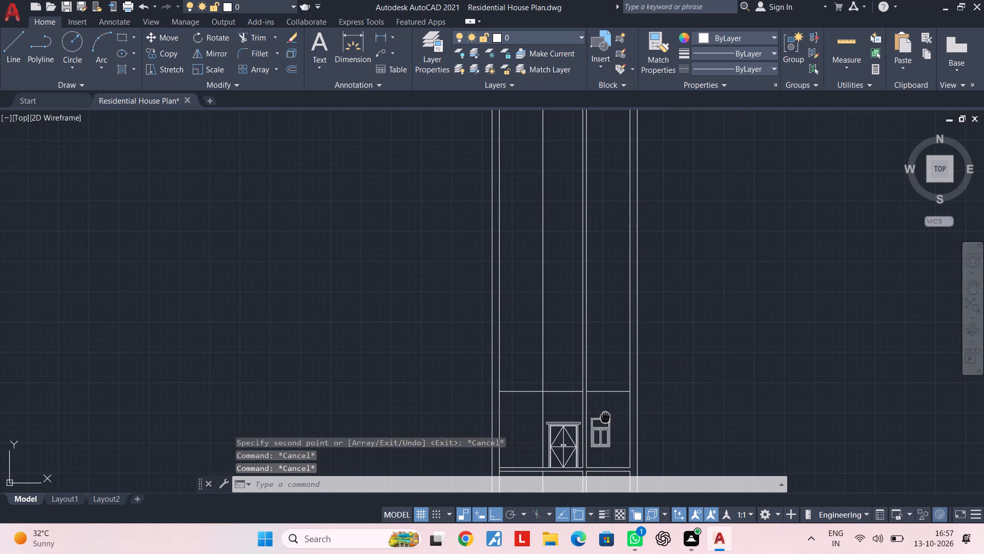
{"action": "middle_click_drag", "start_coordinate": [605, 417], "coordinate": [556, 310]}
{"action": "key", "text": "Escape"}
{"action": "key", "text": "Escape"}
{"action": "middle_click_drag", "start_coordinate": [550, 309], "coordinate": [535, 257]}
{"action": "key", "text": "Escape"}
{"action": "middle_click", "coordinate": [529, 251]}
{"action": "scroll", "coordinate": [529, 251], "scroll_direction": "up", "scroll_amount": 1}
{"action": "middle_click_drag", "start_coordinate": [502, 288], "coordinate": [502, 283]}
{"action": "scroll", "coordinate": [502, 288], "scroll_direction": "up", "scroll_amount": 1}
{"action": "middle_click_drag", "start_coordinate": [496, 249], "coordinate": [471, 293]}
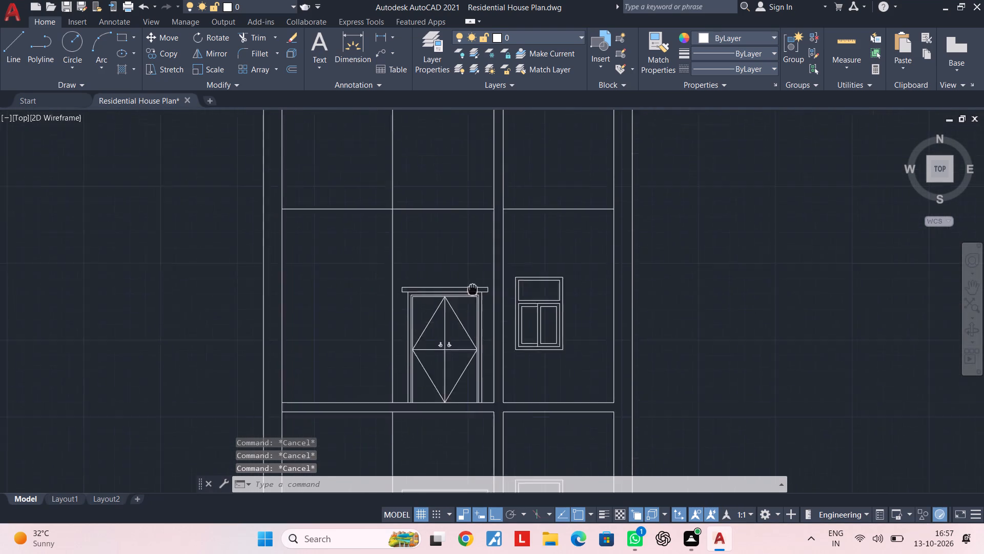
Offset the upper storey's ceiling line in the door bay 6" upward to form the slab's top line.
{"action": "scroll", "coordinate": [471, 293], "scroll_direction": "up", "scroll_amount": 1}
{"action": "middle_click_drag", "start_coordinate": [471, 293], "coordinate": [469, 299]}
{"action": "key", "text": "Escape"}
{"action": "middle_click_drag", "start_coordinate": [466, 249], "coordinate": [446, 281]}
{"action": "key", "text": "Escape"}
{"action": "scroll", "coordinate": [449, 278], "scroll_direction": "down", "scroll_amount": 1}
{"action": "middle_click_drag", "start_coordinate": [449, 278], "coordinate": [446, 288]}
{"action": "key", "text": "Escape"}
{"action": "key", "text": "Escape"}
{"action": "key", "text": "Escape"}
{"action": "key", "text": "Escape"}
{"action": "key", "text": "Escape"}
{"action": "key", "text": "Escape"}
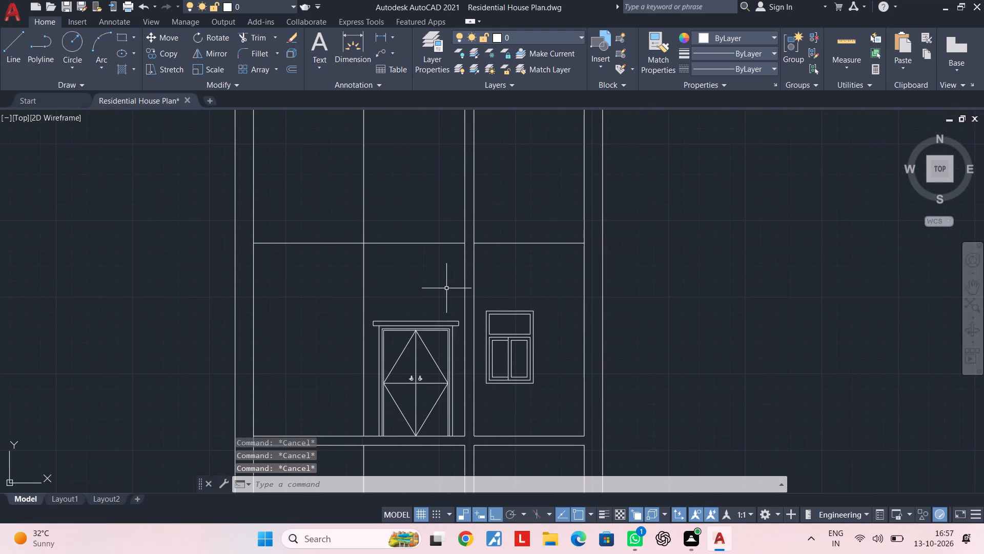
{"action": "key", "text": "Escape"}
{"action": "key", "text": "Escape"}
{"action": "key", "text": "Escape"}
{"action": "key", "text": "Escape"}
{"action": "type", "text": "OF"}
{"action": "key", "text": "space"}
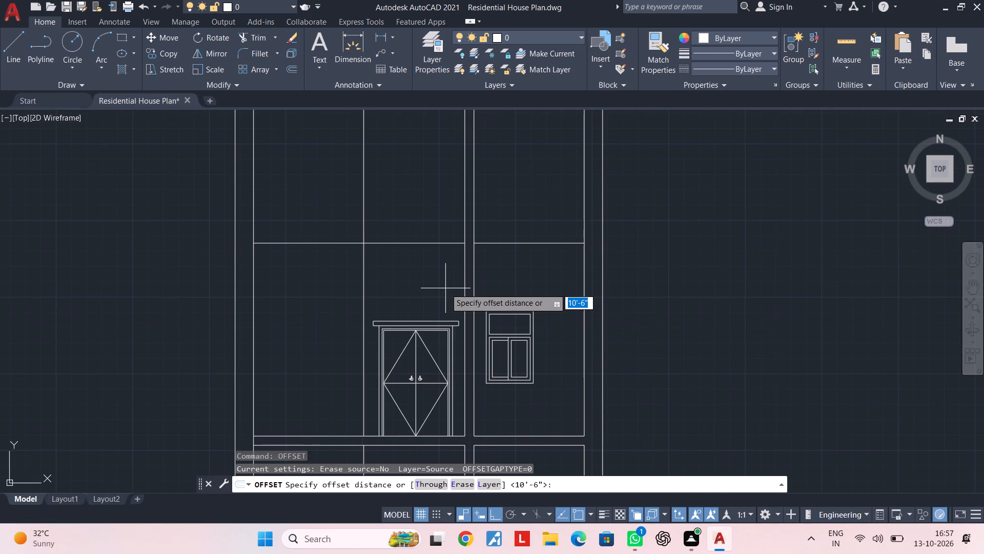
{"action": "type", "text": "6\""}
{"action": "key", "text": "Return"}
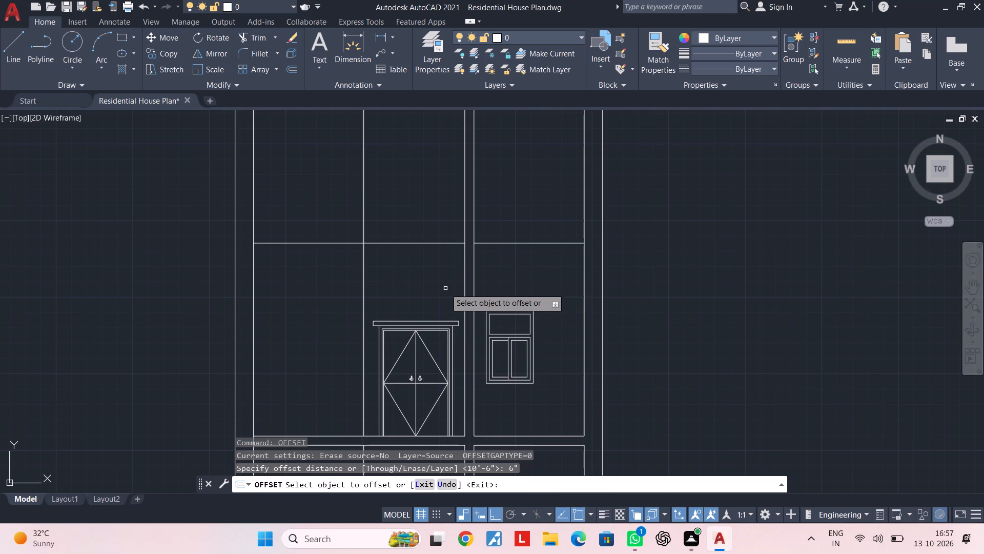
{"action": "left_click", "coordinate": [449, 243]}
{"action": "left_click", "coordinate": [423, 185]}
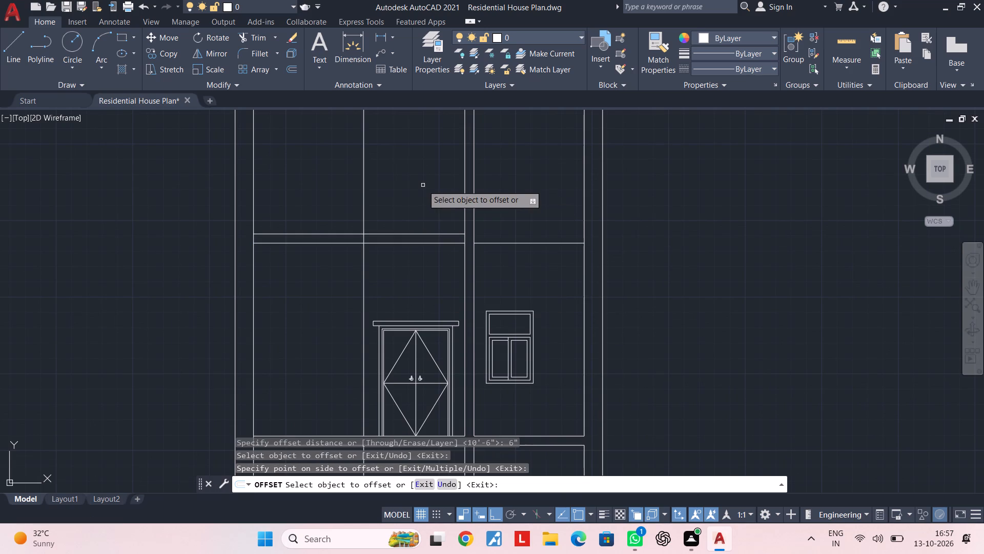
{"action": "key", "text": "Escape"}
{"action": "key", "text": "Escape"}
Extend the new slab top line across the intermediate wall and window bay to the right-hand outer wall's outer face.
{"action": "key", "text": "e"}
{"action": "key", "text": "x"}
{"action": "key", "text": "space"}
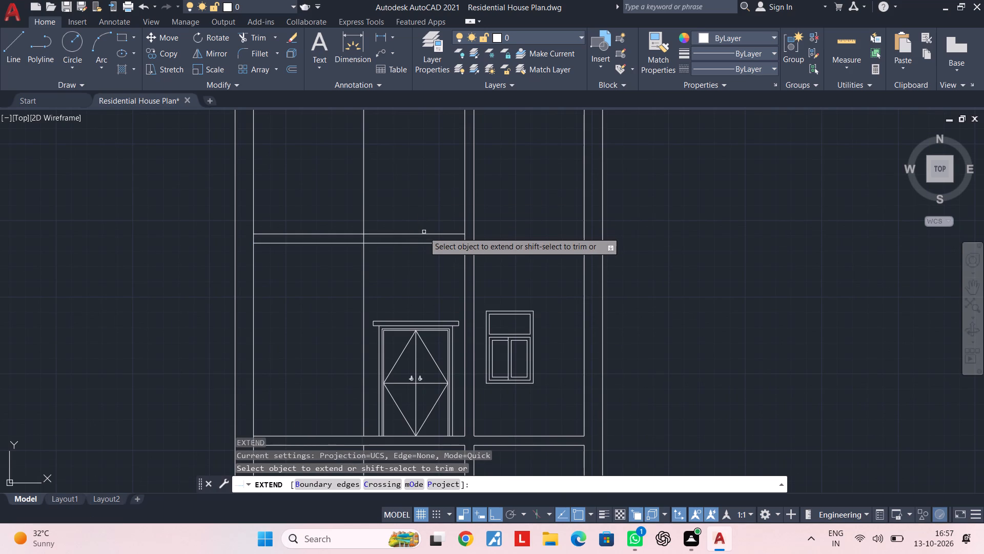
{"action": "triple_click", "coordinate": [424, 233]}
{"action": "double_click", "coordinate": [424, 233]}
{"action": "key", "text": "Escape"}
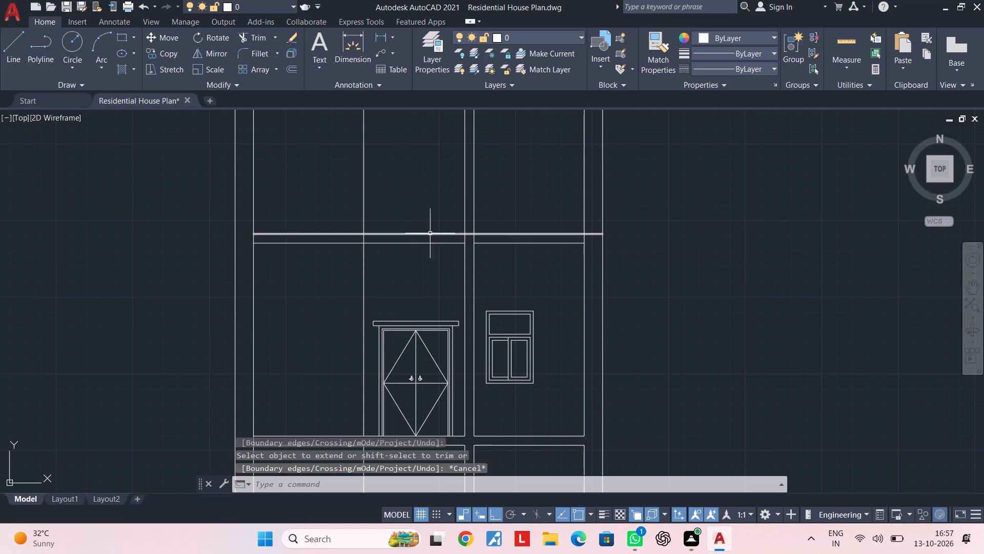
{"action": "key", "text": "Escape"}
Trim the slab top line's end back to the inner face of the right-hand outer wall.
{"action": "middle_click_drag", "start_coordinate": [551, 260], "coordinate": [505, 259]}
{"action": "key", "text": "Escape"}
{"action": "key", "text": "t"}
{"action": "key", "text": "r"}
{"action": "key", "text": "space"}
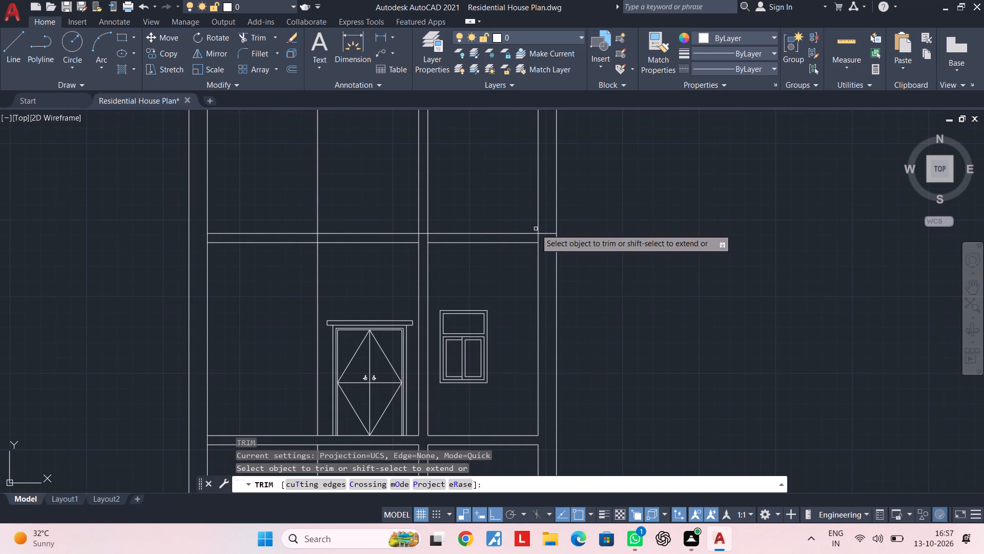
{"action": "left_click", "coordinate": [544, 232]}
{"action": "key", "text": "Escape"}
{"action": "key", "text": "Escape"}
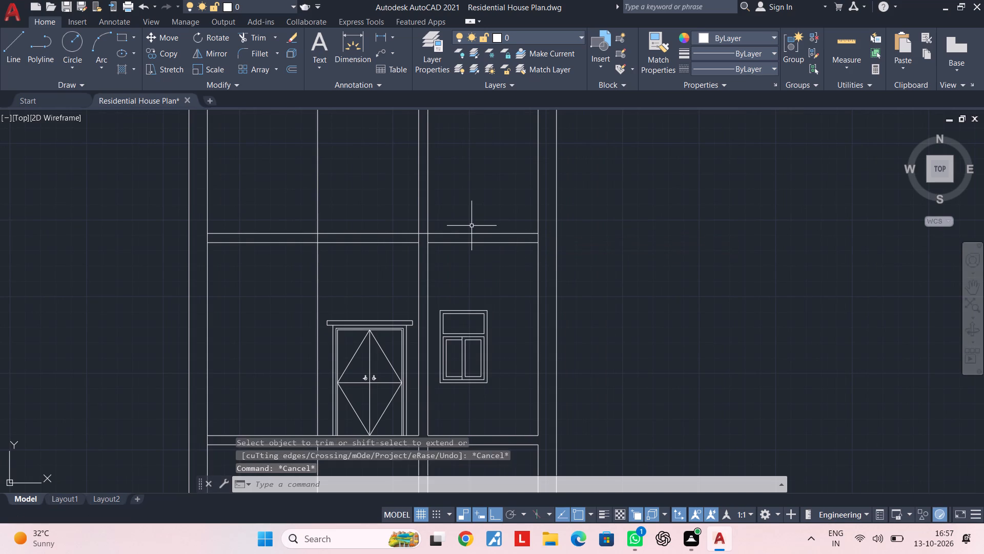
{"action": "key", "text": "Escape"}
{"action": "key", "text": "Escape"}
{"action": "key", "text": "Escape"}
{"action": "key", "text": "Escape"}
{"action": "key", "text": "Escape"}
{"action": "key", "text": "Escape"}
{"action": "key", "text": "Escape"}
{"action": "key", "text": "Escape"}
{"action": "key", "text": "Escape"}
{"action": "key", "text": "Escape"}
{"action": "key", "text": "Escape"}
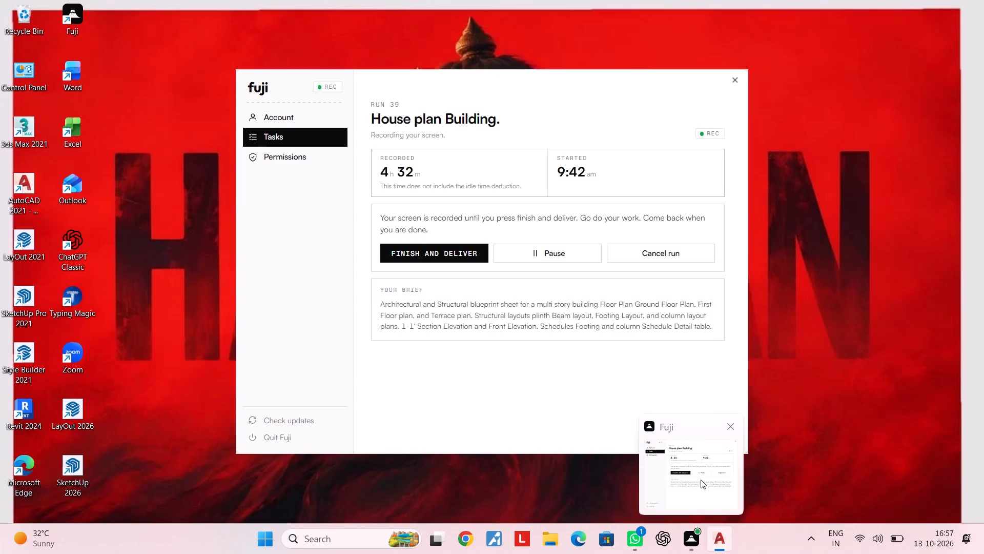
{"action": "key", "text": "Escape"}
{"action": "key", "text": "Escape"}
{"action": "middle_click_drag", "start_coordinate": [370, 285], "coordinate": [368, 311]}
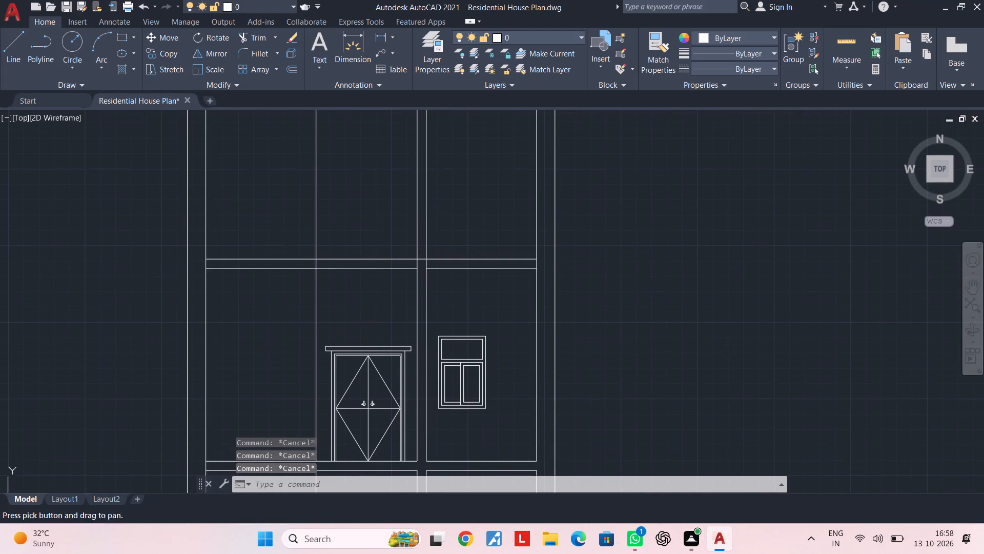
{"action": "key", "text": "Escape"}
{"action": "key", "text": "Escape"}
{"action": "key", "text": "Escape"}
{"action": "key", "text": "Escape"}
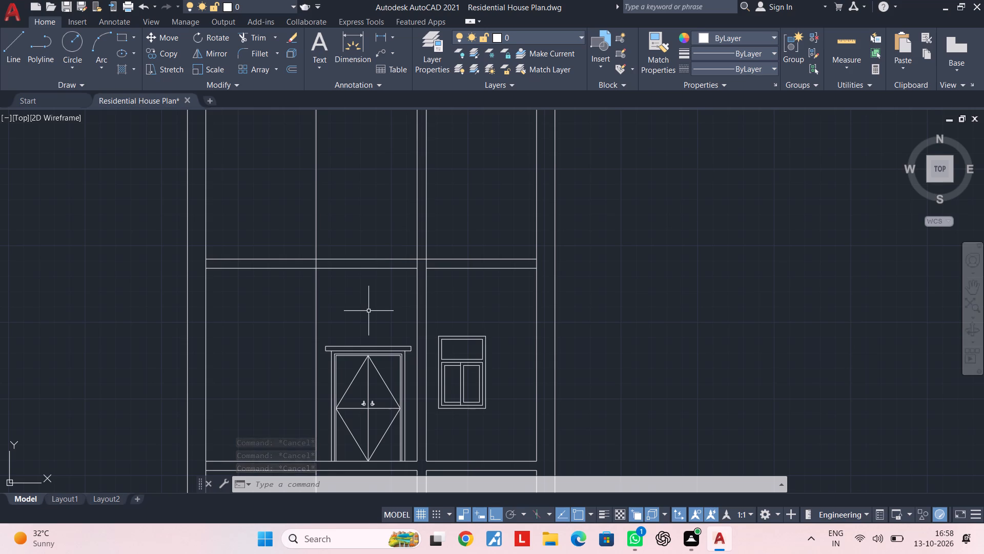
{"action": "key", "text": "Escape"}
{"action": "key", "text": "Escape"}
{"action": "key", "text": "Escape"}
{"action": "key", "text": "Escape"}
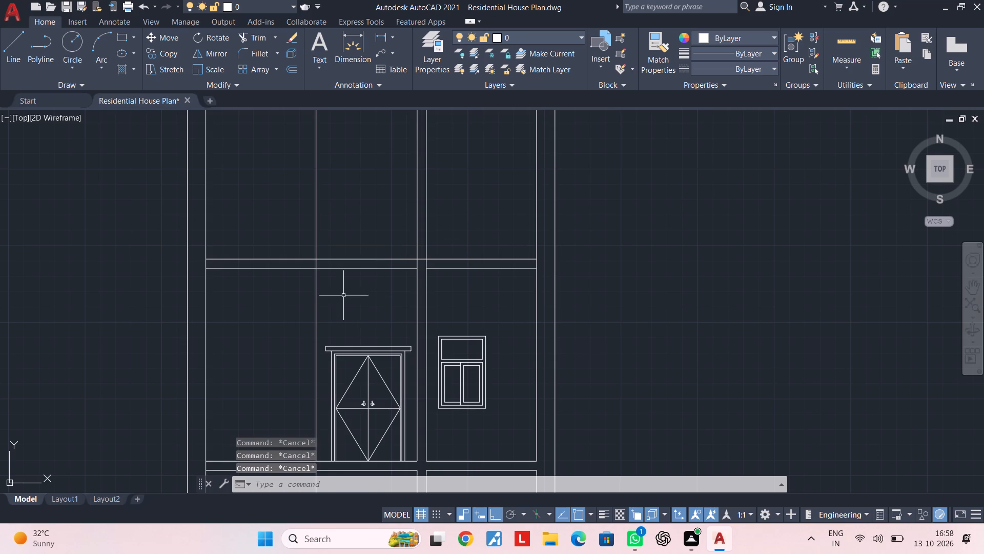
Offset the upper slab's top line 9' upward to mark the top level of the storey above.
{"action": "middle_click_drag", "start_coordinate": [343, 295], "coordinate": [350, 333]}
{"action": "middle_click_drag", "start_coordinate": [314, 326], "coordinate": [333, 324]}
{"action": "key", "text": "Escape"}
{"action": "key", "text": "Escape"}
{"action": "type", "text": "OF 9'"}
{"action": "key", "text": "Return"}
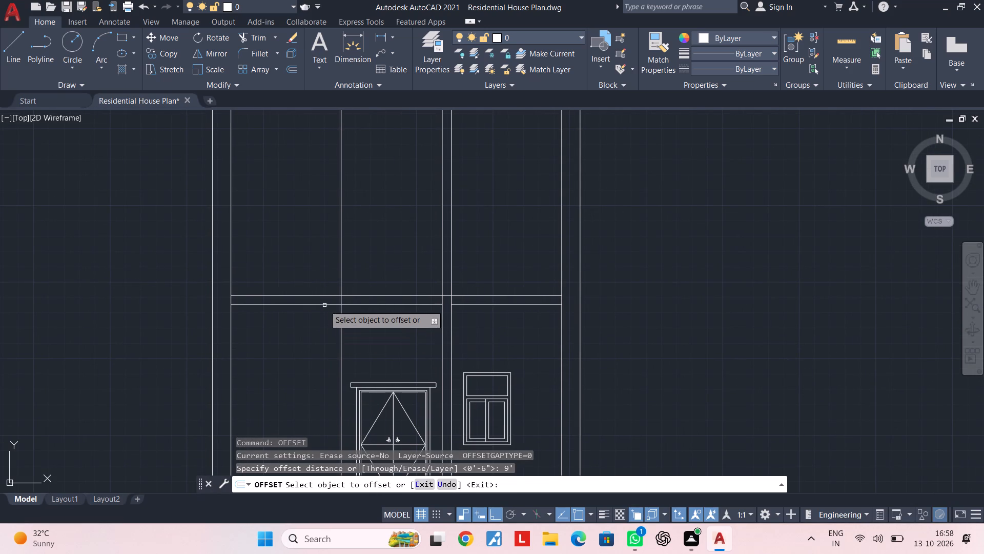
{"action": "left_click", "coordinate": [320, 296]}
{"action": "left_click", "coordinate": [311, 235]}
{"action": "scroll", "coordinate": [311, 235], "scroll_direction": "down", "scroll_amount": 3}
{"action": "middle_click_drag", "start_coordinate": [311, 235], "coordinate": [306, 291]}
{"action": "scroll", "coordinate": [306, 291], "scroll_direction": "up", "scroll_amount": 3}
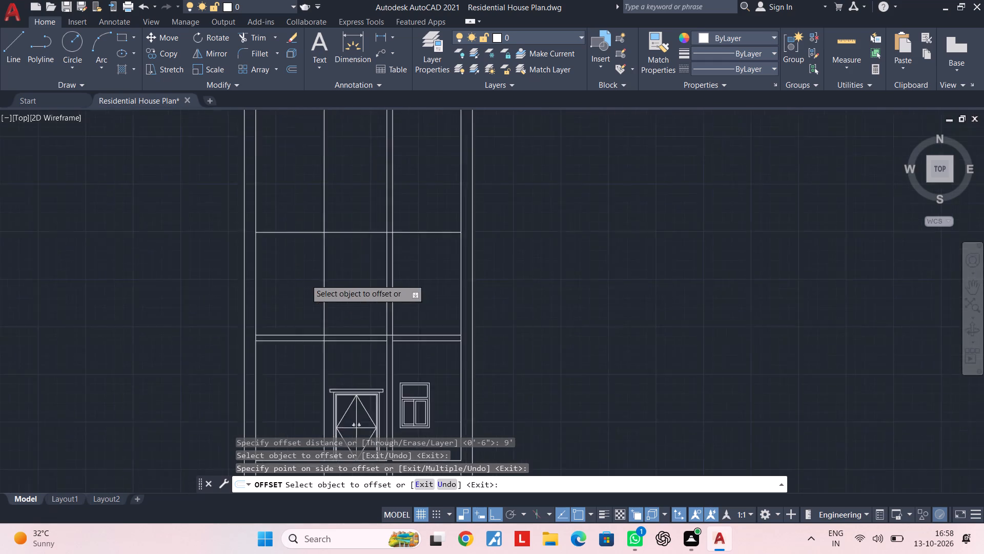
{"action": "middle_click_drag", "start_coordinate": [302, 276], "coordinate": [297, 315]}
{"action": "key", "text": "Escape"}
{"action": "key", "text": "Escape"}
{"action": "key", "text": "Escape"}
{"action": "key", "text": "Escape"}
{"action": "key", "text": "Escape"}
{"action": "key", "text": "Escape"}
Extend both ends of the new top level line to the outer faces of the two outer walls.
{"action": "middle_click_drag", "start_coordinate": [295, 318], "coordinate": [294, 327]}
{"action": "key", "text": "Escape"}
{"action": "key", "text": "Escape"}
{"action": "key", "text": "Escape"}
{"action": "key", "text": "Escape"}
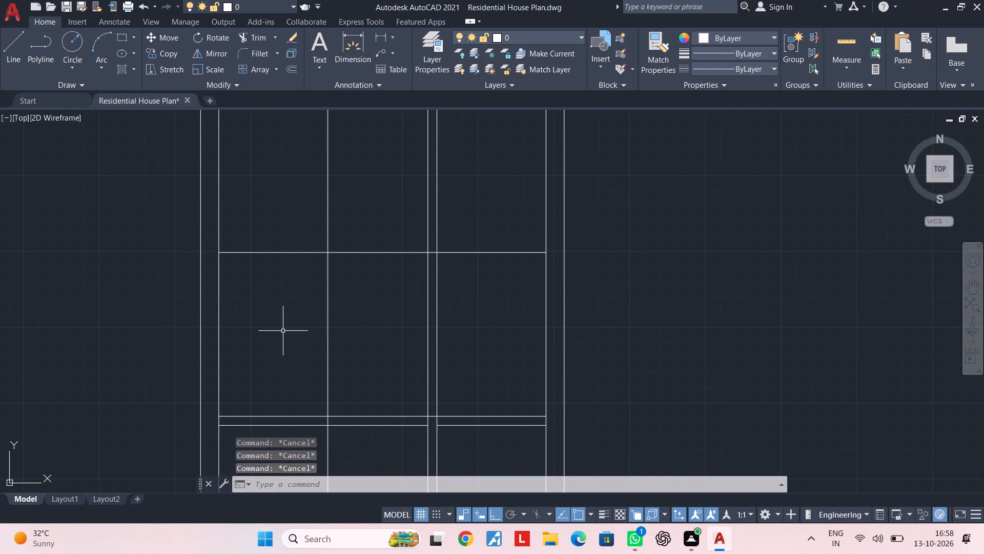
{"action": "middle_click_drag", "start_coordinate": [283, 331], "coordinate": [282, 323]}
{"action": "key", "text": "Escape"}
{"action": "key", "text": "Escape"}
{"action": "key", "text": "Escape"}
{"action": "key", "text": "Escape"}
{"action": "key", "text": "Escape"}
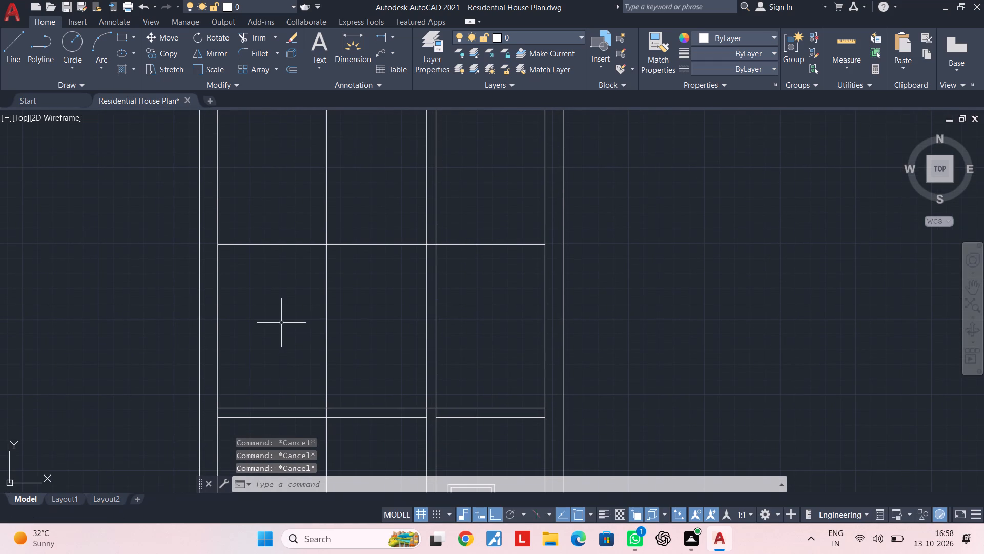
{"action": "key", "text": "Escape"}
{"action": "key", "text": "Escape"}
{"action": "key", "text": "Escape"}
{"action": "key", "text": "e"}
{"action": "type", "text": "X"}
{"action": "key", "text": "space"}
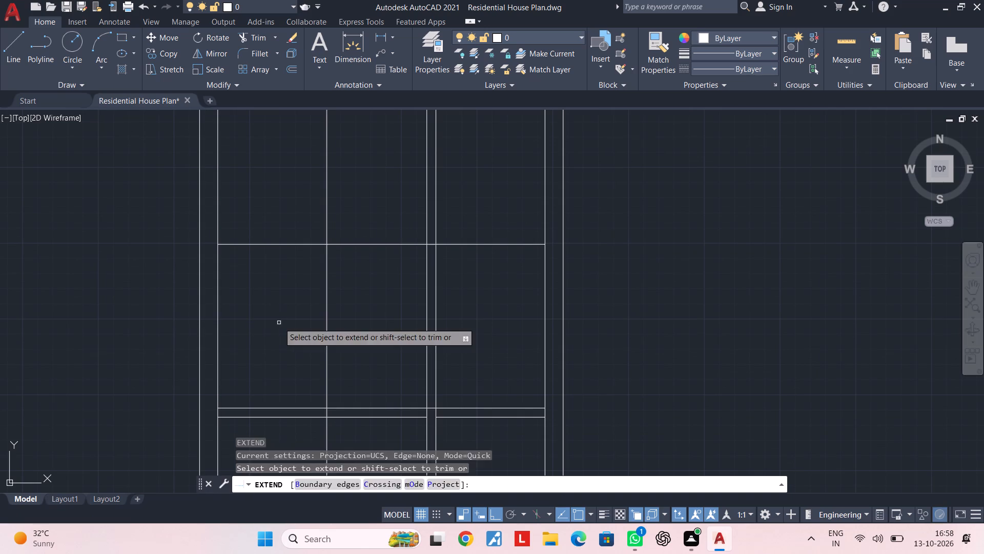
{"action": "left_click", "coordinate": [279, 323]}
{"action": "left_click", "coordinate": [249, 218]}
{"action": "left_click", "coordinate": [480, 283]}
{"action": "left_click", "coordinate": [491, 191]}
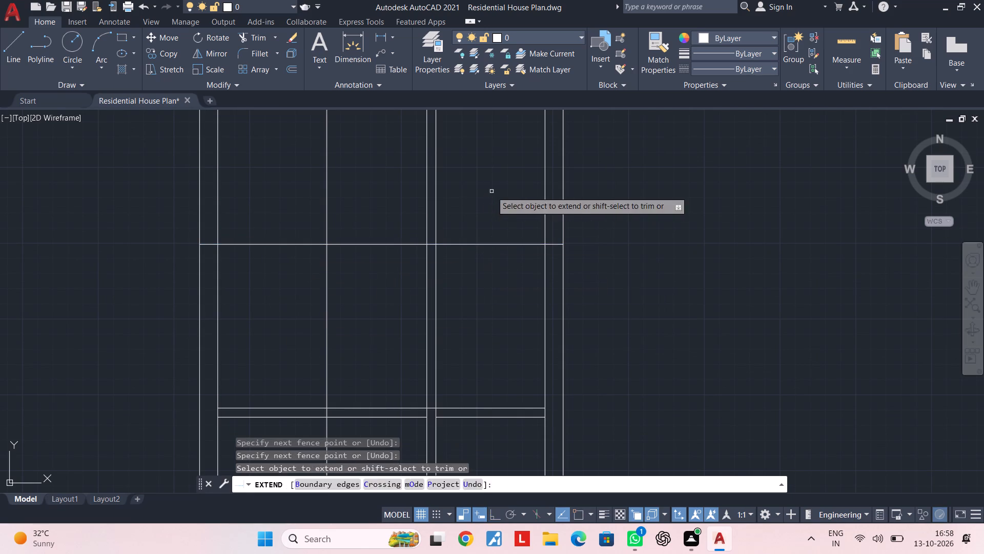
{"action": "key", "text": "Escape"}
{"action": "key", "text": "Escape"}
Trim all vertical wall lines that project above the new top level line.
{"action": "type", "text": "TR"}
{"action": "key", "text": "space"}
{"action": "left_click", "coordinate": [573, 191]}
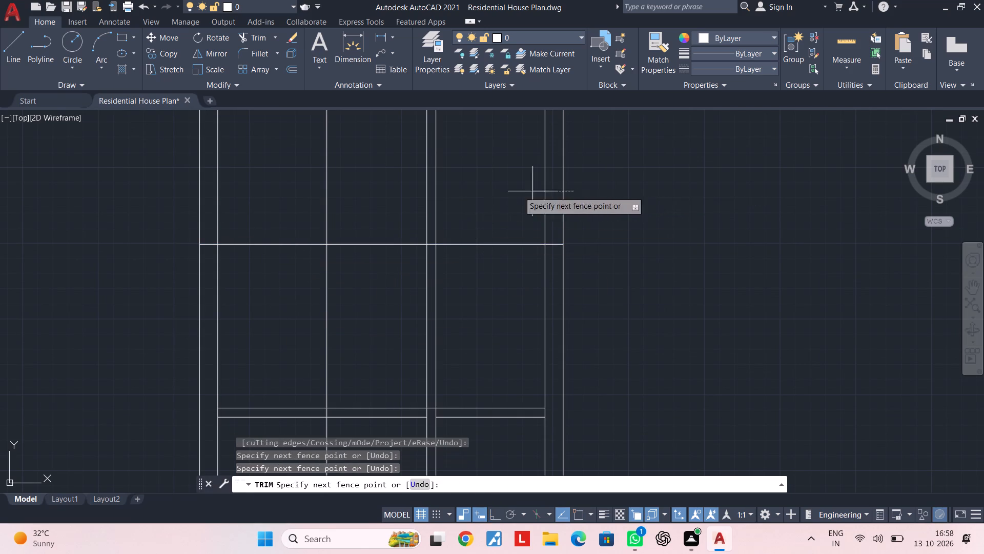
{"action": "left_click", "coordinate": [130, 191]}
{"action": "key", "text": "Escape"}
{"action": "key", "text": "Escape"}
Trim away the single vertical line beside the door bay between the upper slab and the top level line.
{"action": "middle_click_drag", "start_coordinate": [326, 278], "coordinate": [328, 261]}
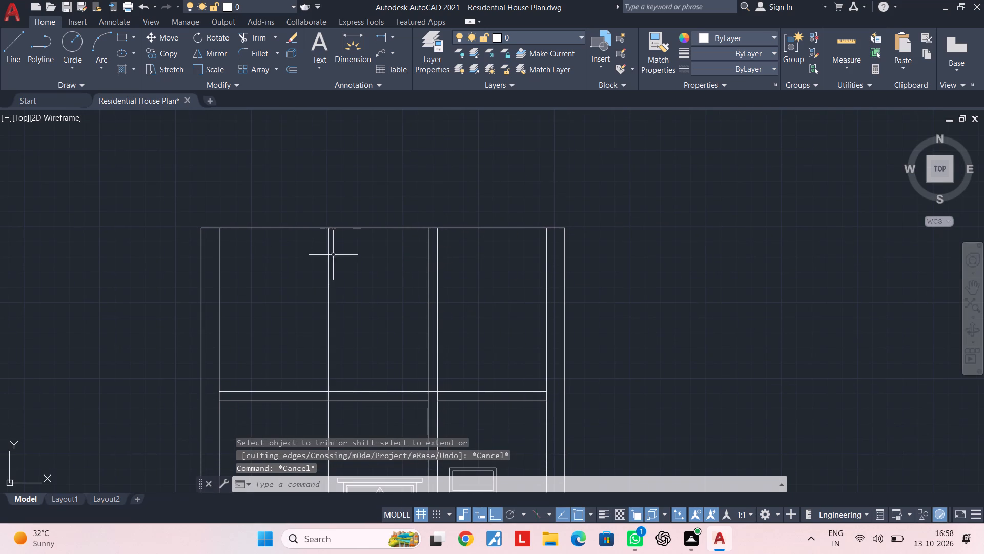
{"action": "key", "text": "Escape"}
{"action": "key", "text": "Escape"}
{"action": "key", "text": "t"}
{"action": "key", "text": "r"}
{"action": "key", "text": "space"}
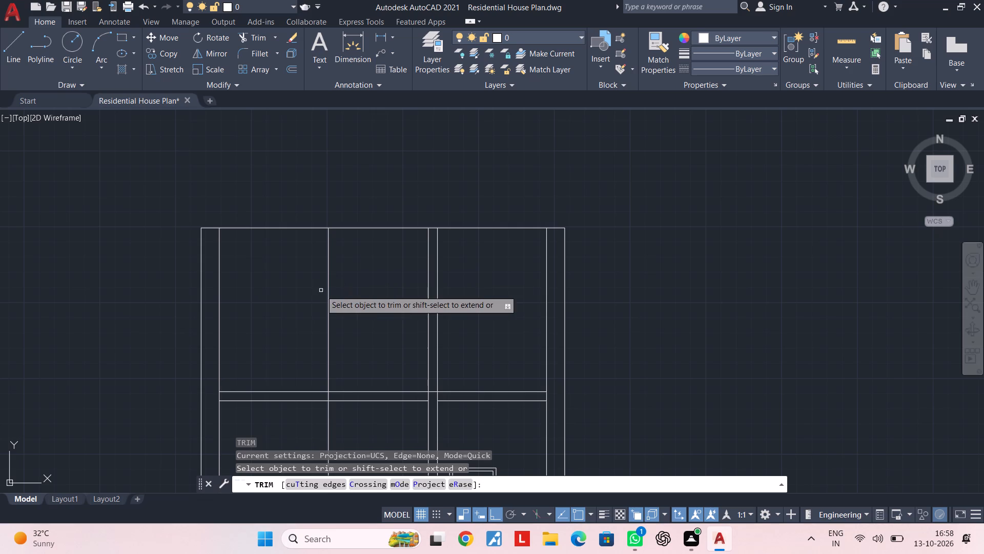
{"action": "left_click", "coordinate": [352, 291]}
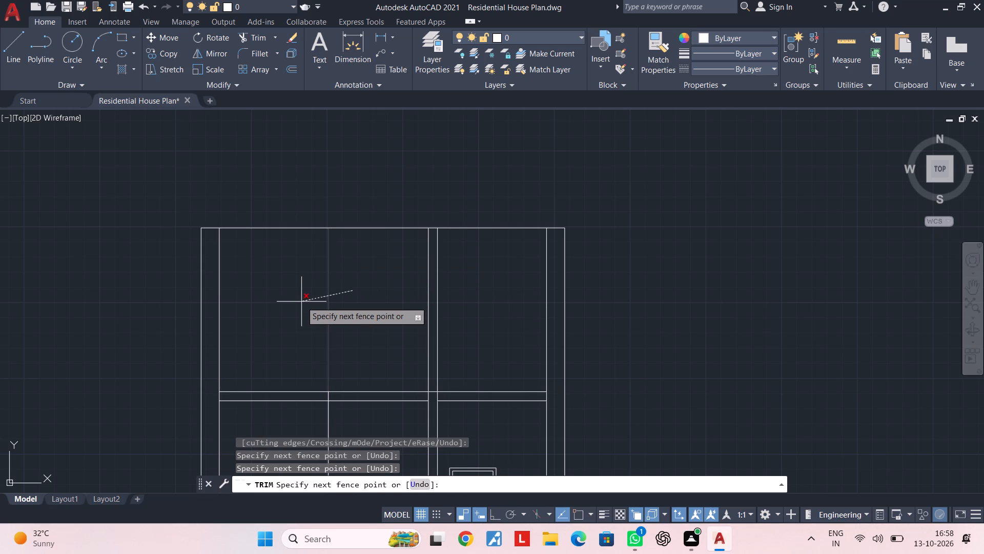
{"action": "left_click", "coordinate": [301, 302]}
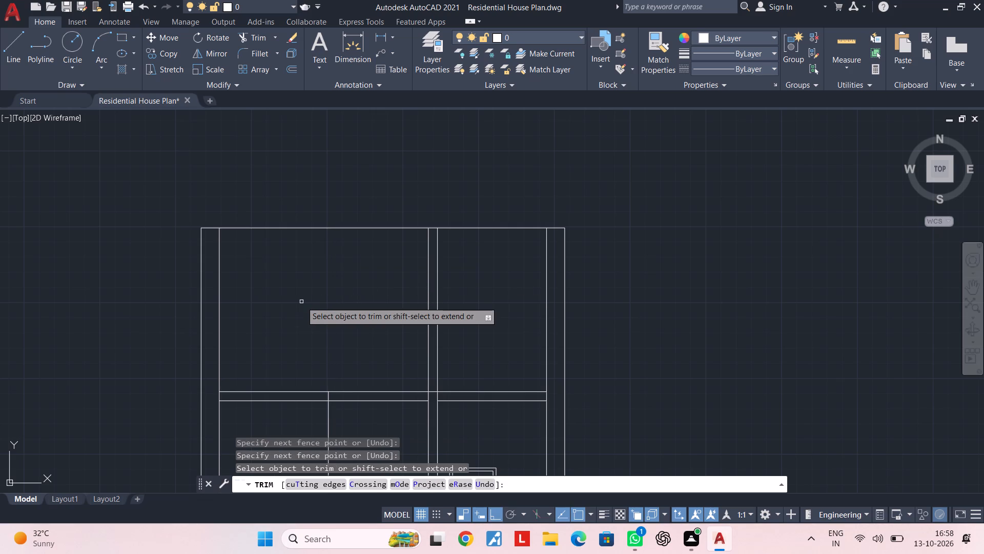
{"action": "key", "text": "Escape"}
Trim the crossing lines where the upper slab meets the intermediate wall, and the right-hand outer wall's inner face within the slab.
{"action": "scroll", "coordinate": [301, 302], "scroll_direction": "down", "scroll_amount": 4}
{"action": "middle_click_drag", "start_coordinate": [301, 302], "coordinate": [304, 287]}
{"action": "scroll", "coordinate": [305, 303], "scroll_direction": "up", "scroll_amount": 2}
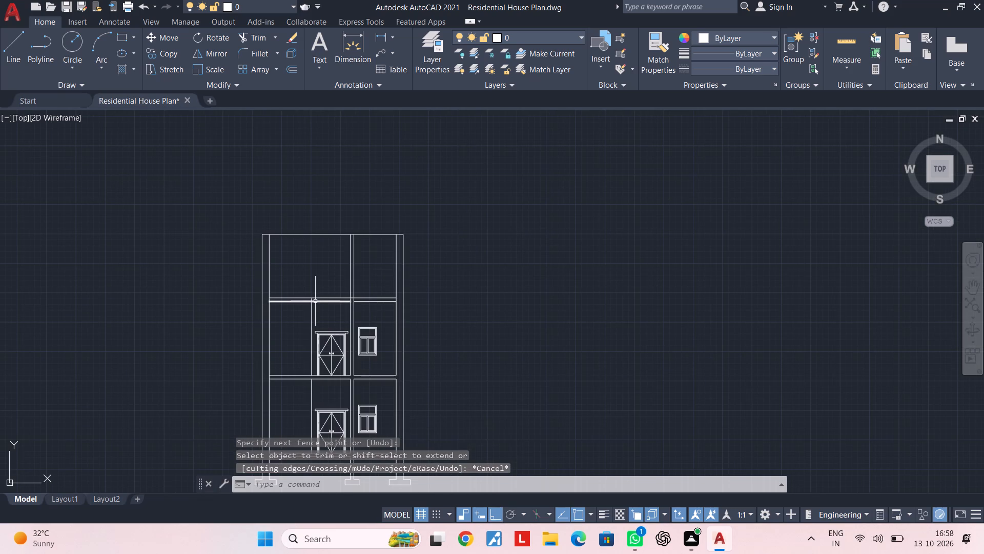
{"action": "key", "text": "Escape"}
{"action": "key", "text": "Escape"}
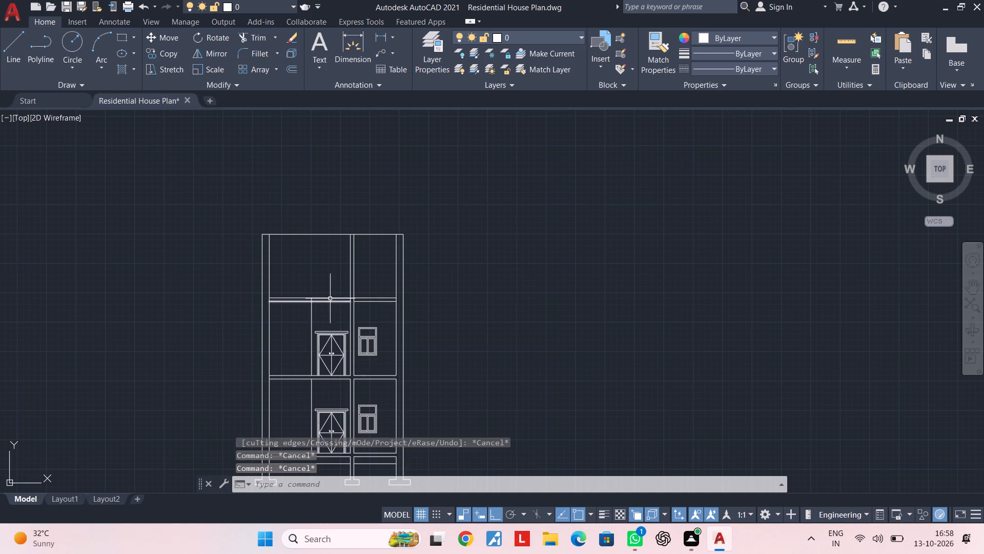
{"action": "scroll", "coordinate": [375, 266], "scroll_direction": "up", "scroll_amount": 3}
{"action": "middle_click_drag", "start_coordinate": [371, 269], "coordinate": [390, 238]}
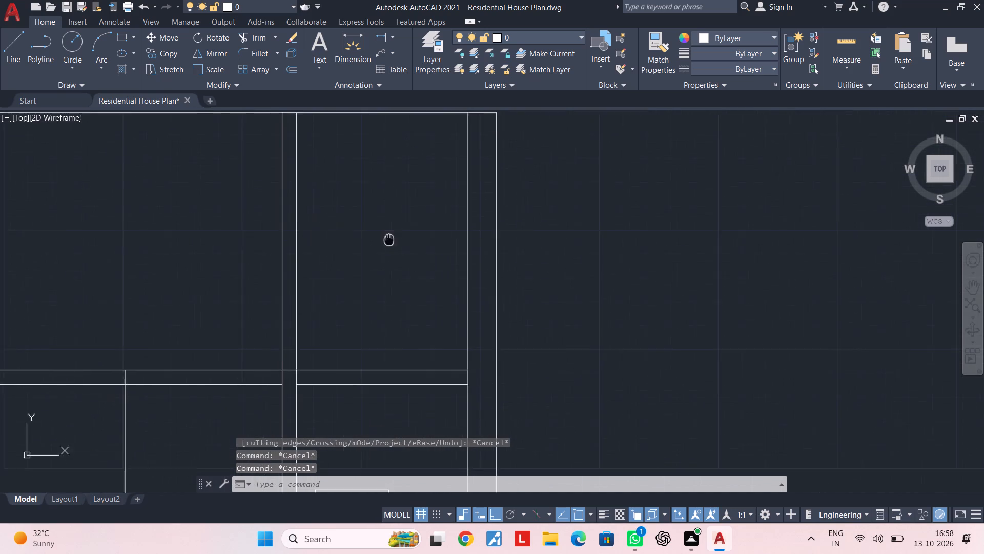
{"action": "middle_click_drag", "start_coordinate": [390, 238], "coordinate": [390, 238]}
{"action": "key", "text": "Escape"}
{"action": "key", "text": "Escape"}
{"action": "middle_click_drag", "start_coordinate": [402, 260], "coordinate": [409, 225]}
{"action": "key", "text": "Escape"}
{"action": "type", "text": "TR"}
{"action": "key", "text": "space"}
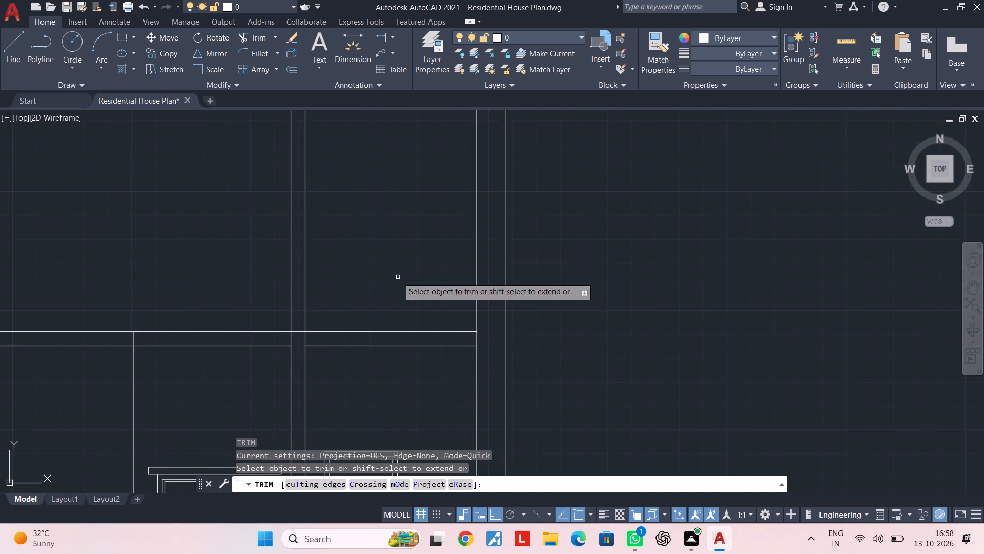
{"action": "scroll", "coordinate": [305, 343], "scroll_direction": "up", "scroll_amount": 2}
{"action": "left_click", "coordinate": [314, 331]}
{"action": "left_click", "coordinate": [255, 337]}
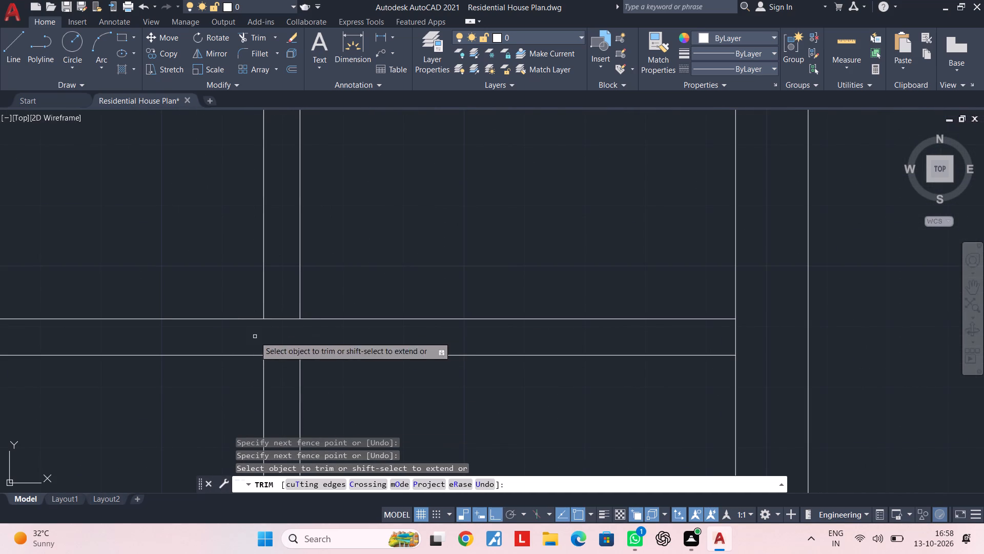
{"action": "left_click", "coordinate": [274, 338]}
{"action": "left_click", "coordinate": [291, 286]}
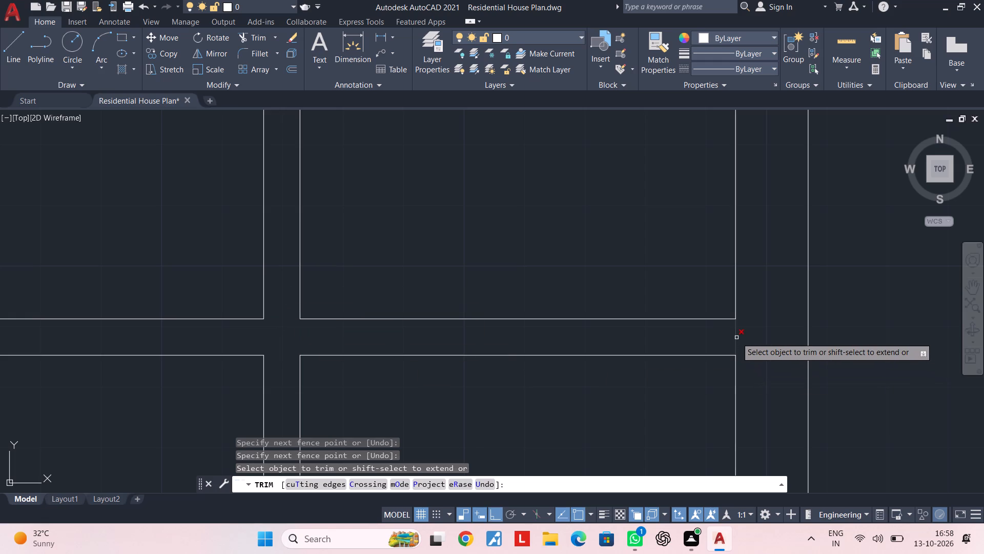
{"action": "left_click", "coordinate": [736, 338]}
Trim the single vertical line beside the door bay where it runs through the upper slab's thickness.
{"action": "scroll", "coordinate": [614, 343], "scroll_direction": "down", "scroll_amount": 2}
{"action": "middle_click_drag", "start_coordinate": [658, 342], "coordinate": [775, 333]}
{"action": "middle_click_drag", "start_coordinate": [560, 349], "coordinate": [741, 339]}
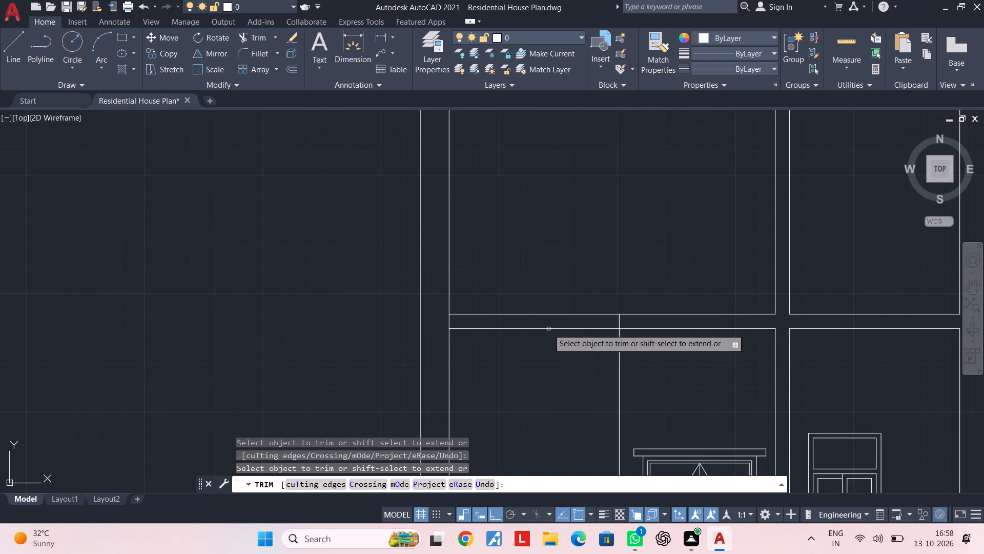
{"action": "scroll", "coordinate": [620, 324], "scroll_direction": "up", "scroll_amount": 2}
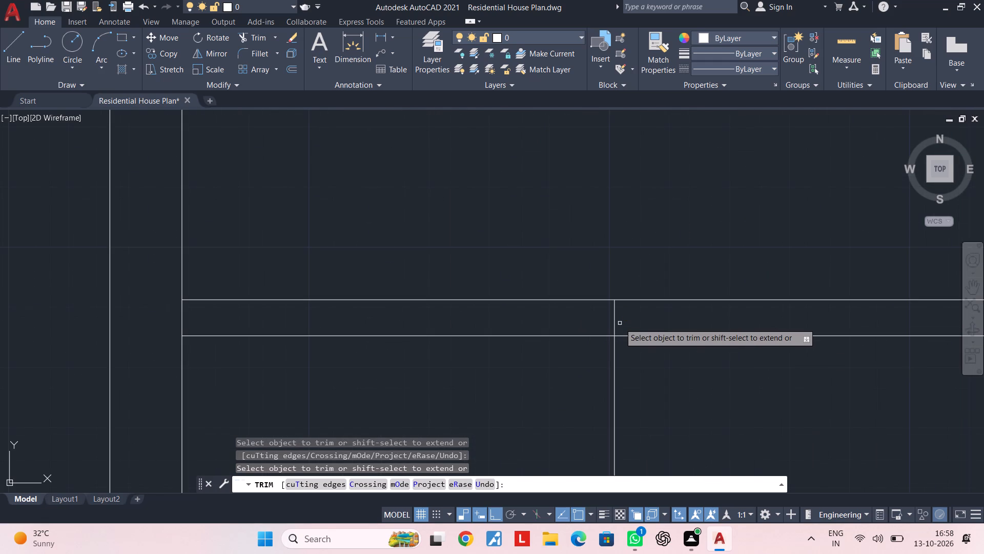
{"action": "left_click", "coordinate": [619, 323]}
{"action": "left_click", "coordinate": [553, 324]}
{"action": "key", "text": "Escape"}
Trim the left-hand outer wall's inner face line within the upper slab's thickness.
{"action": "middle_click_drag", "start_coordinate": [453, 325], "coordinate": [485, 322]}
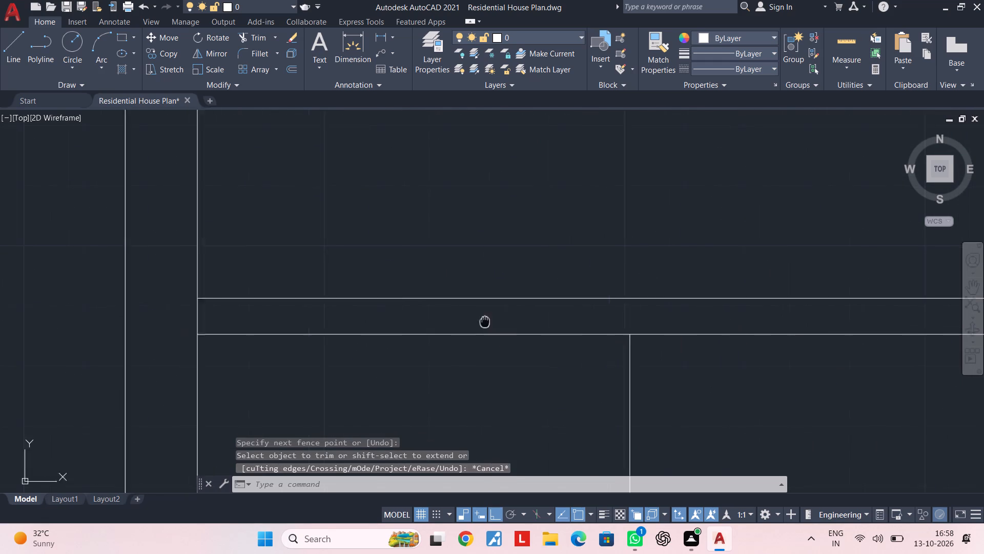
{"action": "middle_click_drag", "start_coordinate": [485, 322], "coordinate": [787, 320]}
{"action": "key", "text": "space"}
{"action": "scroll", "coordinate": [553, 316], "scroll_direction": "up", "scroll_amount": 2}
{"action": "left_click", "coordinate": [542, 315]}
{"action": "left_click", "coordinate": [427, 315]}
{"action": "key", "text": "Escape"}
{"action": "scroll", "coordinate": [605, 326], "scroll_direction": "down", "scroll_amount": 4}
{"action": "middle_click_drag", "start_coordinate": [630, 334], "coordinate": [587, 214]}
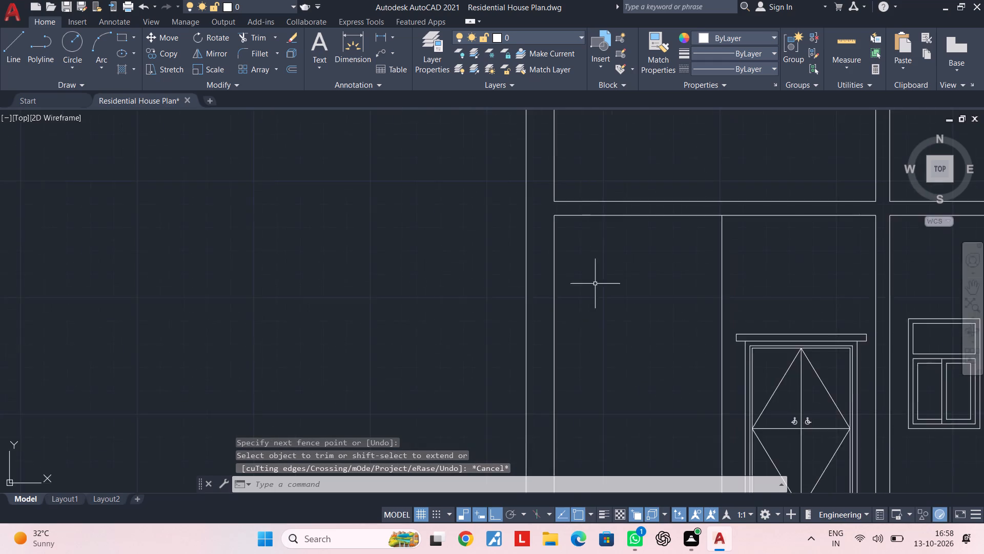
Trim the left-hand outer wall's inner face line within the thickness of the slab between the two storeys.
{"action": "middle_click_drag", "start_coordinate": [595, 284], "coordinate": [583, 135]}
{"action": "scroll", "coordinate": [618, 250], "scroll_direction": "down", "scroll_amount": 1}
{"action": "middle_click_drag", "start_coordinate": [618, 248], "coordinate": [606, 194]}
{"action": "scroll", "coordinate": [593, 299], "scroll_direction": "up", "scroll_amount": 3}
{"action": "middle_click_drag", "start_coordinate": [625, 273], "coordinate": [563, 342]}
{"action": "key", "text": "space"}
{"action": "scroll", "coordinate": [374, 239], "scroll_direction": "up", "scroll_amount": 1}
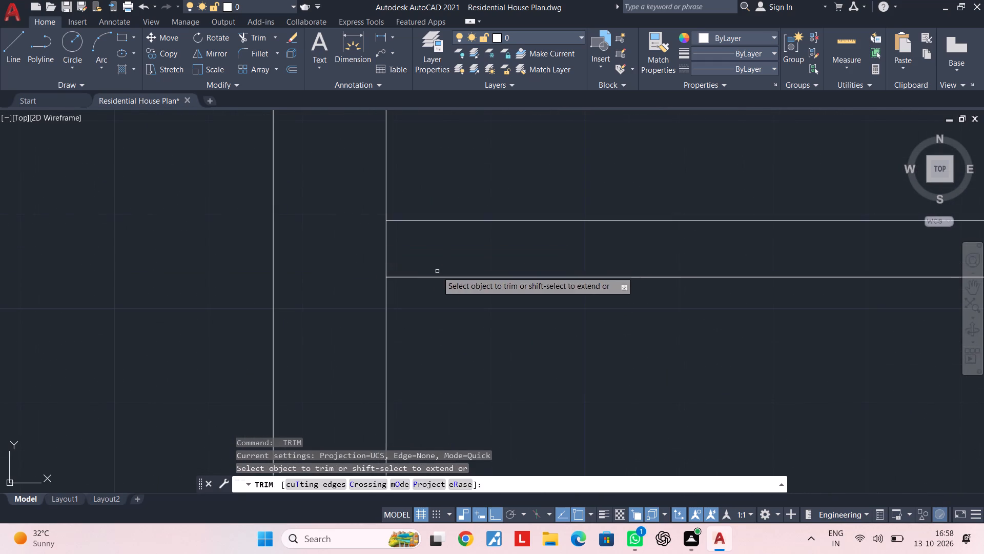
{"action": "left_click", "coordinate": [438, 262]}
{"action": "left_click", "coordinate": [379, 268]}
{"action": "key", "text": "Escape"}
Examine the wall and slab junctions across all levels of the section for leftover crossing lines.
{"action": "scroll", "coordinate": [500, 290], "scroll_direction": "down", "scroll_amount": 3}
{"action": "middle_click_drag", "start_coordinate": [646, 309], "coordinate": [408, 314]}
{"action": "scroll", "coordinate": [480, 292], "scroll_direction": "up", "scroll_amount": 2}
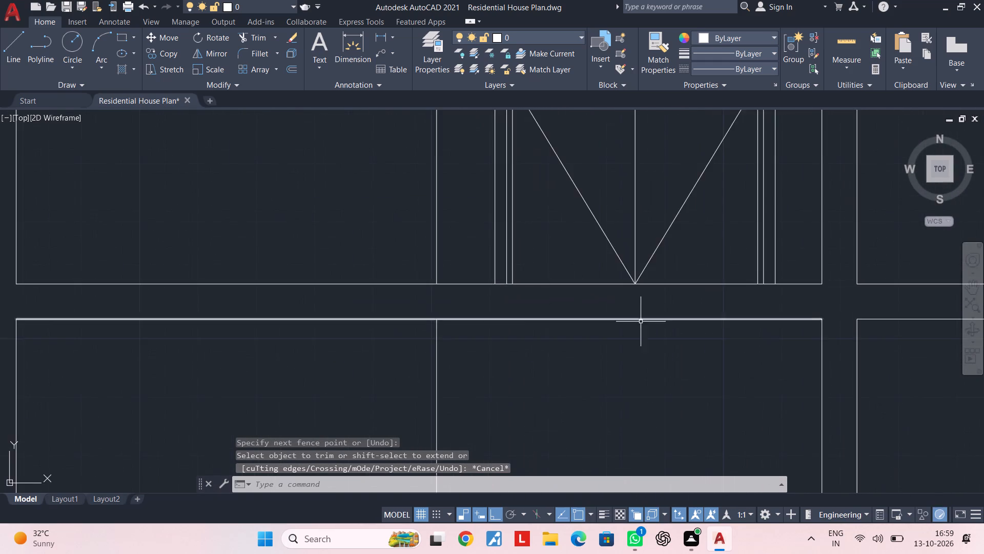
{"action": "middle_click_drag", "start_coordinate": [643, 322], "coordinate": [342, 321]}
{"action": "middle_click_drag", "start_coordinate": [627, 318], "coordinate": [311, 307]}
{"action": "scroll", "coordinate": [307, 307], "scroll_direction": "up", "scroll_amount": 1}
{"action": "scroll", "coordinate": [451, 308], "scroll_direction": "down", "scroll_amount": 2}
{"action": "scroll", "coordinate": [553, 321], "scroll_direction": "down", "scroll_amount": 3}
{"action": "middle_click_drag", "start_coordinate": [549, 322], "coordinate": [540, 406]}
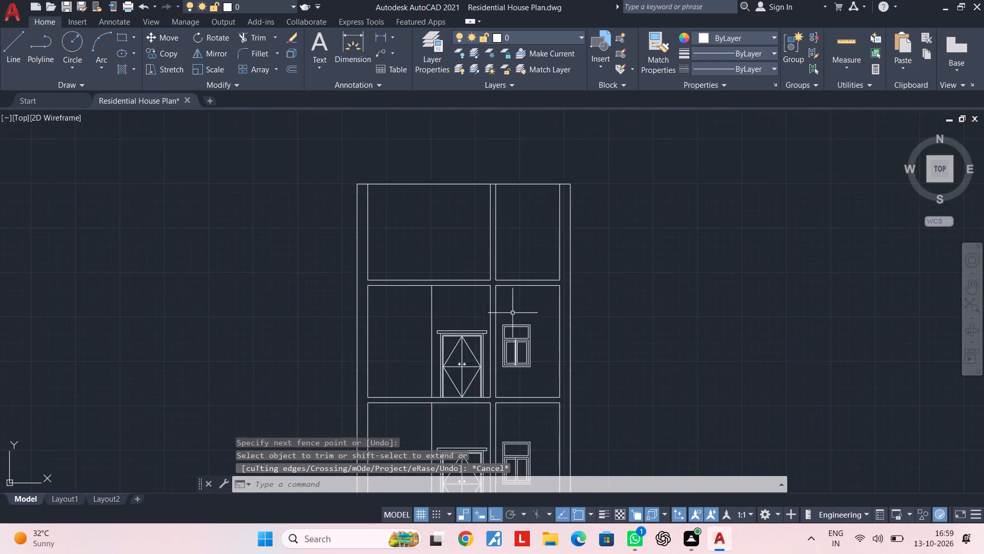
{"action": "scroll", "coordinate": [512, 304], "scroll_direction": "up", "scroll_amount": 2}
{"action": "middle_click_drag", "start_coordinate": [512, 303], "coordinate": [503, 320]}
{"action": "key", "text": "Escape"}
{"action": "key", "text": "Escape"}
{"action": "middle_click_drag", "start_coordinate": [462, 300], "coordinate": [500, 234]}
{"action": "key", "text": "Escape"}
{"action": "scroll", "coordinate": [442, 243], "scroll_direction": "down", "scroll_amount": 1}
{"action": "middle_click_drag", "start_coordinate": [428, 272], "coordinate": [534, 269]}
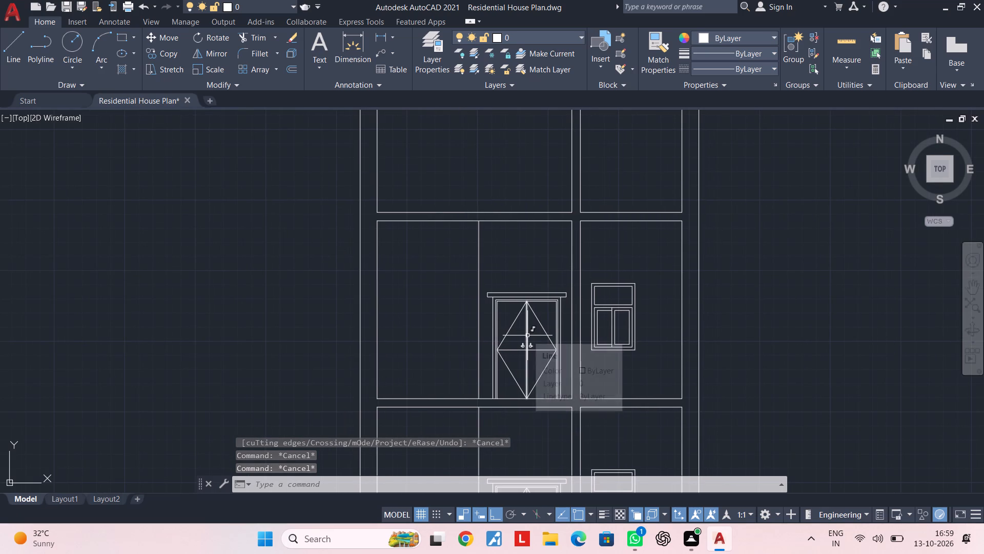
{"action": "scroll", "coordinate": [510, 301], "scroll_direction": "down", "scroll_amount": 1}
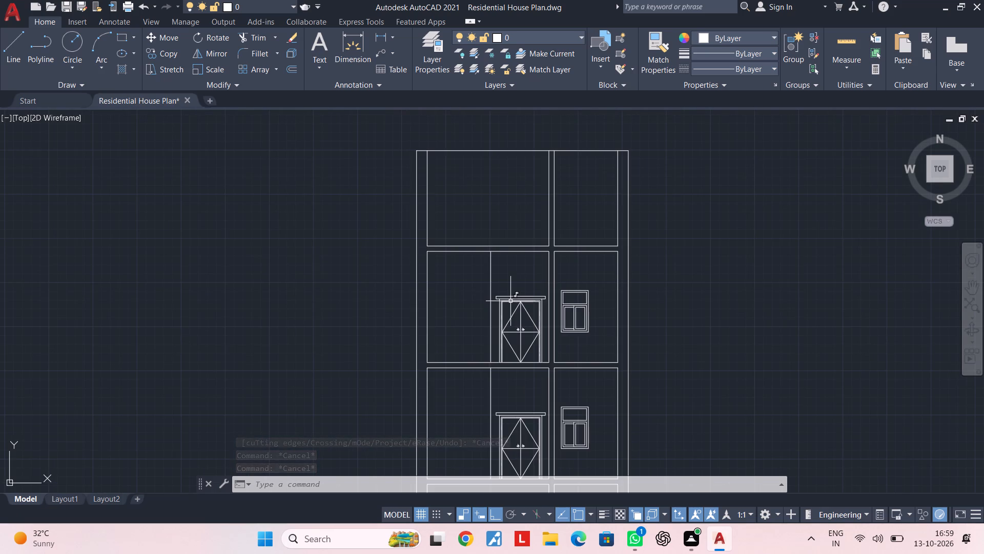
{"action": "middle_click_drag", "start_coordinate": [510, 298], "coordinate": [502, 335]}
{"action": "scroll", "coordinate": [521, 271], "scroll_direction": "down", "scroll_amount": 1}
{"action": "middle_click_drag", "start_coordinate": [532, 306], "coordinate": [476, 291]}
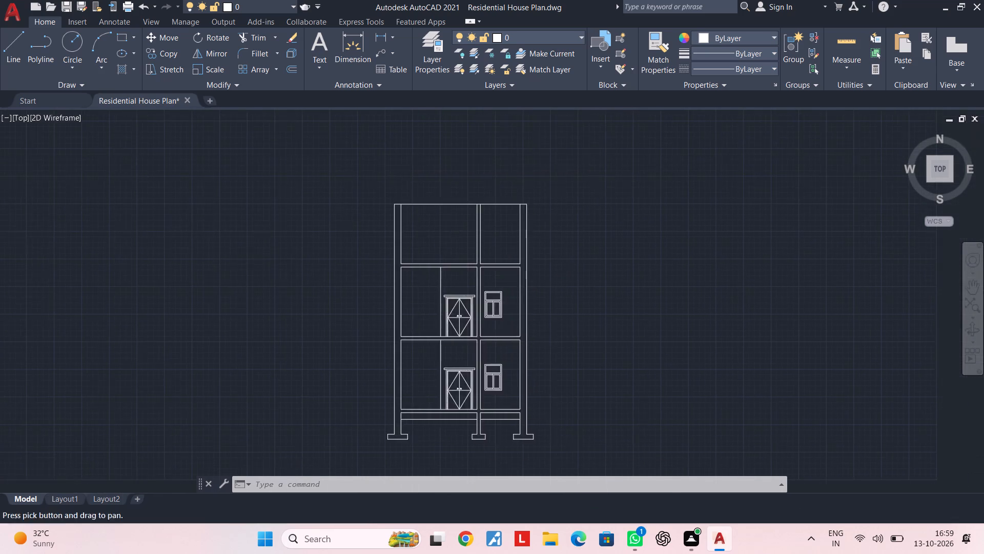
{"action": "key", "text": "Escape"}
{"action": "key", "text": "Escape"}
Erase the long stray horizontal line running between the plan sheets and the section.
{"action": "scroll", "coordinate": [503, 292], "scroll_direction": "down", "scroll_amount": 2}
{"action": "middle_click_drag", "start_coordinate": [504, 294], "coordinate": [476, 393]}
{"action": "scroll", "coordinate": [489, 366], "scroll_direction": "down", "scroll_amount": 2}
{"action": "middle_click_drag", "start_coordinate": [489, 366], "coordinate": [506, 302]}
{"action": "middle_click_drag", "start_coordinate": [517, 290], "coordinate": [516, 292]}
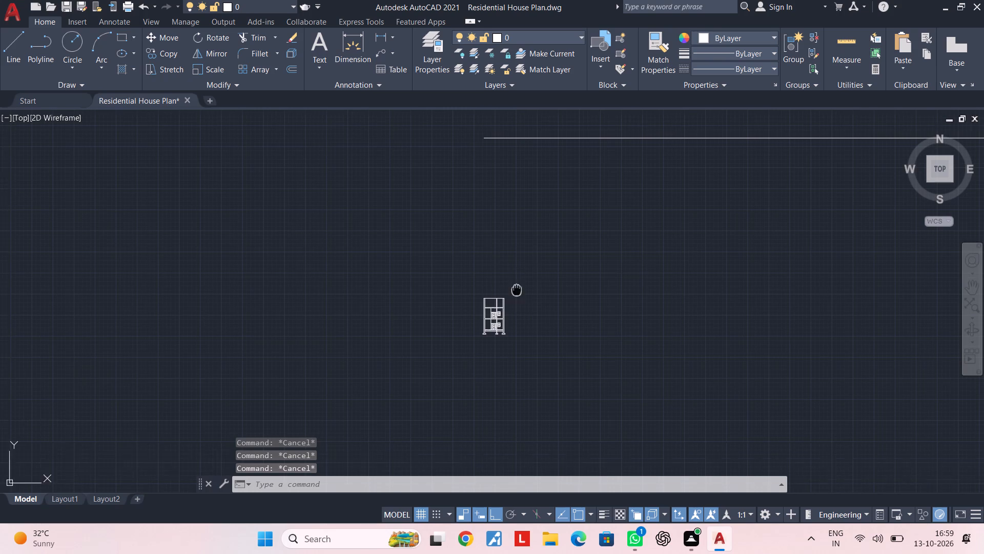
{"action": "middle_click_drag", "start_coordinate": [516, 292], "coordinate": [476, 360]}
{"action": "left_click", "coordinate": [589, 302]}
{"action": "left_click", "coordinate": [542, 188]}
{"action": "key", "text": "Delete"}
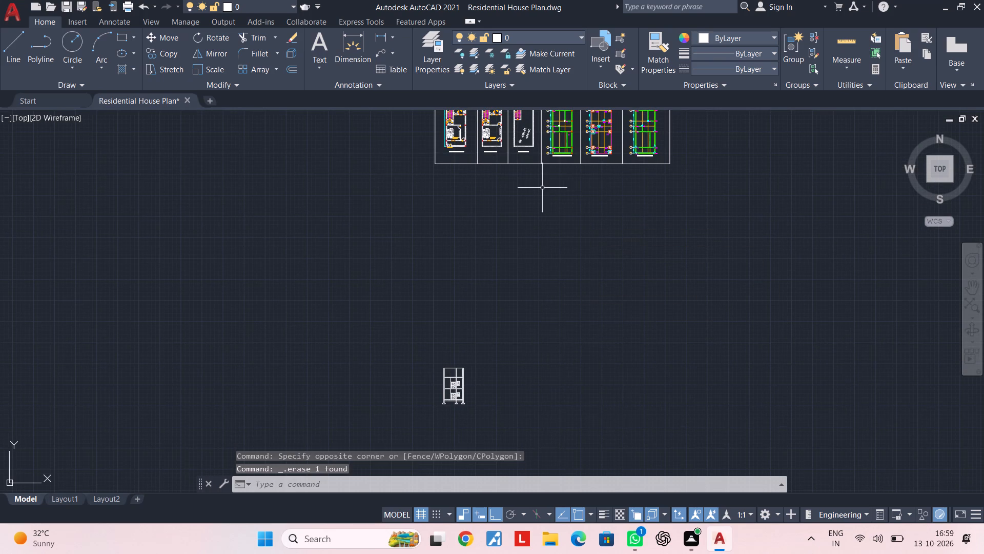
{"action": "key", "text": "Escape"}
{"action": "key", "text": "Escape"}
Copy the whole section straight up to just below the house plan sheets.
{"action": "scroll", "coordinate": [457, 333], "scroll_direction": "up", "scroll_amount": 1}
{"action": "middle_click_drag", "start_coordinate": [457, 333], "coordinate": [476, 262]}
{"action": "scroll", "coordinate": [496, 381], "scroll_direction": "up", "scroll_amount": 3}
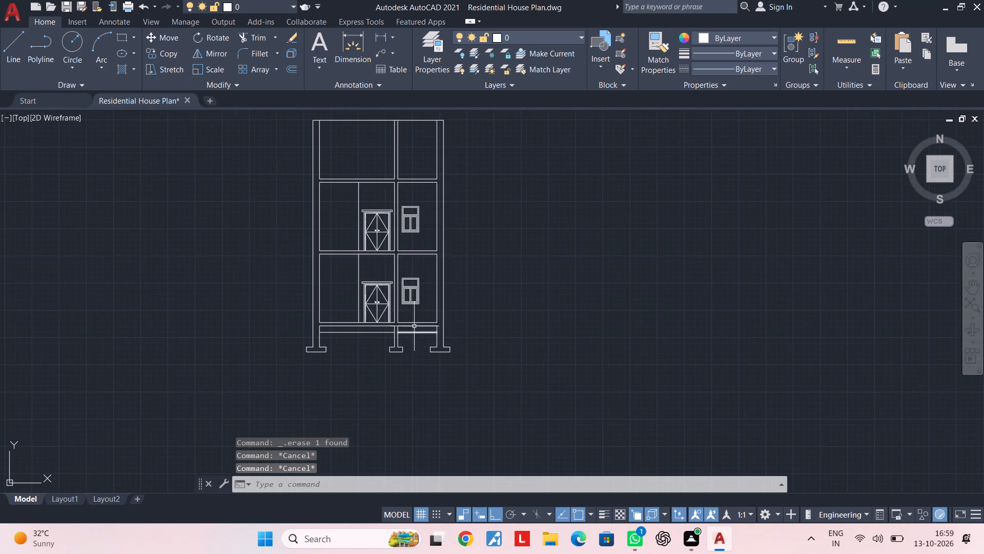
{"action": "middle_click_drag", "start_coordinate": [422, 316], "coordinate": [500, 306]}
{"action": "key", "text": "Escape"}
{"action": "scroll", "coordinate": [502, 278], "scroll_direction": "down", "scroll_amount": 3}
{"action": "middle_click_drag", "start_coordinate": [502, 280], "coordinate": [497, 303]}
{"action": "key", "text": "Escape"}
{"action": "left_click", "coordinate": [433, 208]}
{"action": "left_click", "coordinate": [580, 378]}
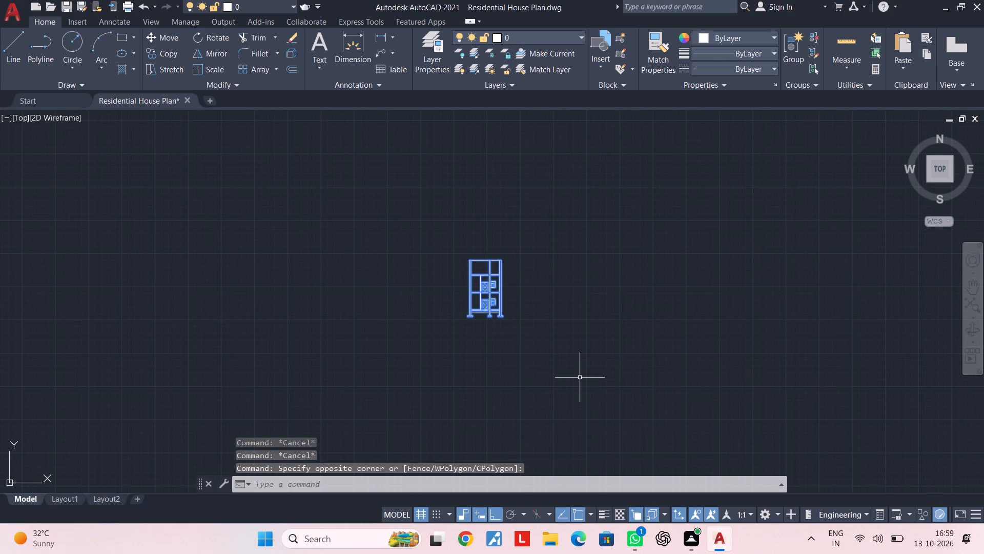
{"action": "type", "text": "CO"}
{"action": "key", "text": "space"}
{"action": "left_click", "coordinate": [557, 360]}
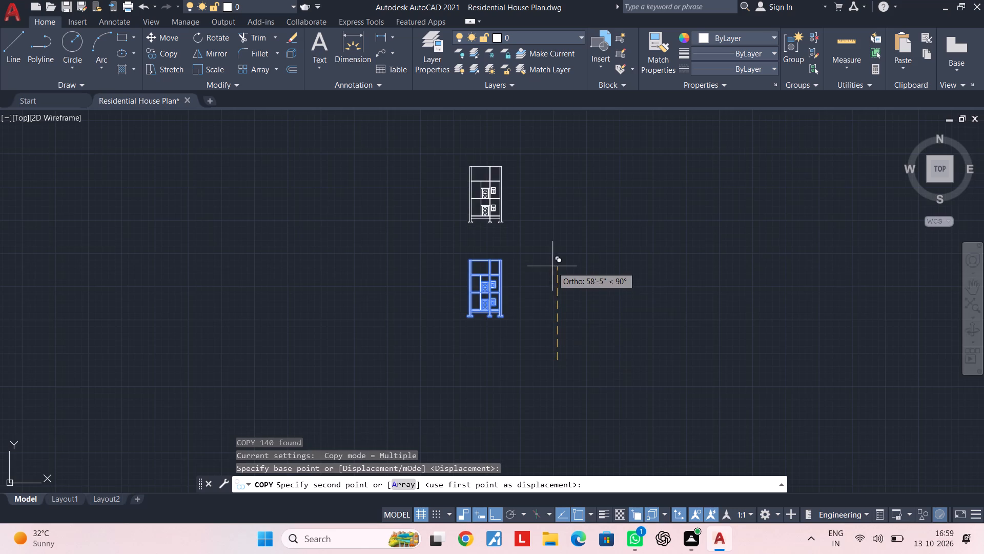
{"action": "middle_click_drag", "start_coordinate": [552, 266], "coordinate": [540, 349]}
{"action": "scroll", "coordinate": [540, 349], "scroll_direction": "up", "scroll_amount": 1}
{"action": "scroll", "coordinate": [545, 330], "scroll_direction": "down", "scroll_amount": 2}
{"action": "scroll", "coordinate": [544, 280], "scroll_direction": "down", "scroll_amount": 1}
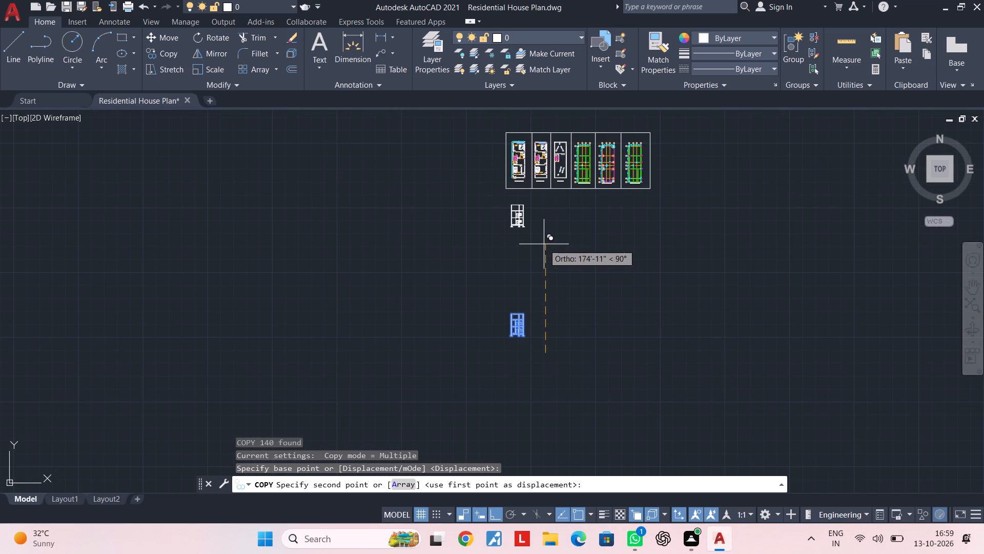
{"action": "scroll", "coordinate": [544, 242], "scroll_direction": "up", "scroll_amount": 2}
{"action": "left_click", "coordinate": [544, 263]}
{"action": "key", "text": "Escape"}
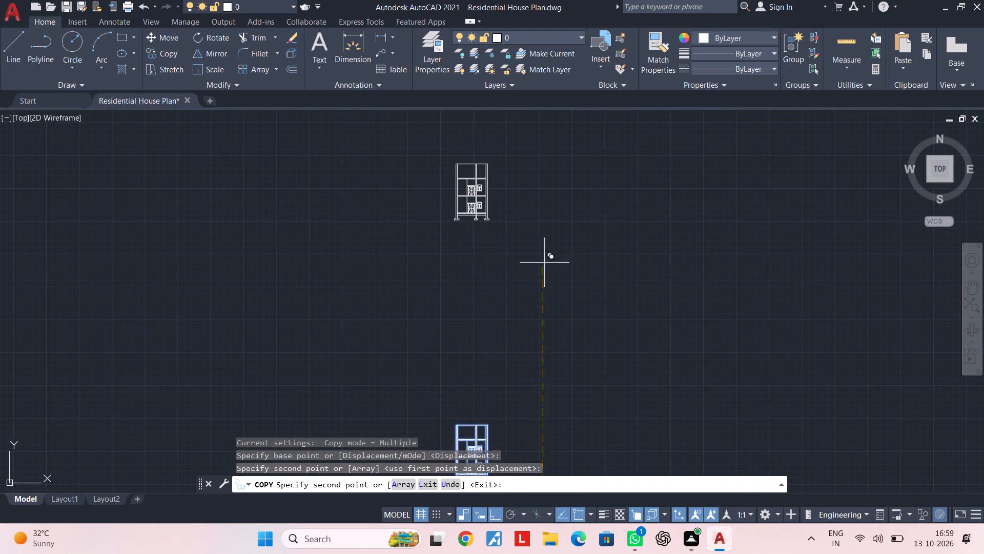
{"action": "key", "text": "Escape"}
Erase the original section lower down, keeping the copy beneath the plan sheets.
{"action": "middle_click_drag", "start_coordinate": [541, 309], "coordinate": [514, 236]}
{"action": "key", "text": "Escape"}
{"action": "key", "text": "Escape"}
{"action": "left_click", "coordinate": [376, 301]}
{"action": "left_click", "coordinate": [497, 434]}
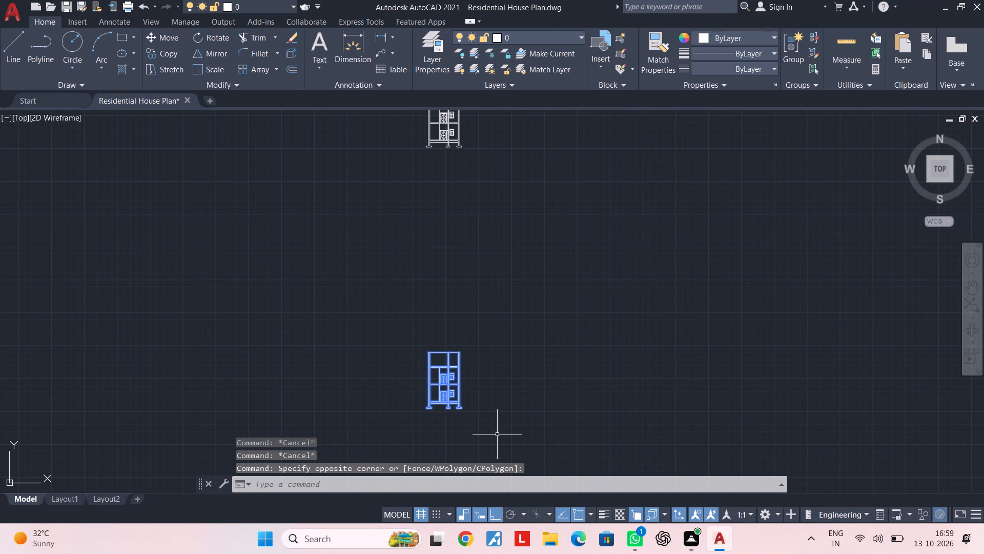
{"action": "key", "text": "Delete"}
Save the drawing.
{"action": "middle_click_drag", "start_coordinate": [481, 169], "coordinate": [463, 328]}
{"action": "scroll", "coordinate": [435, 289], "scroll_direction": "up", "scroll_amount": 1}
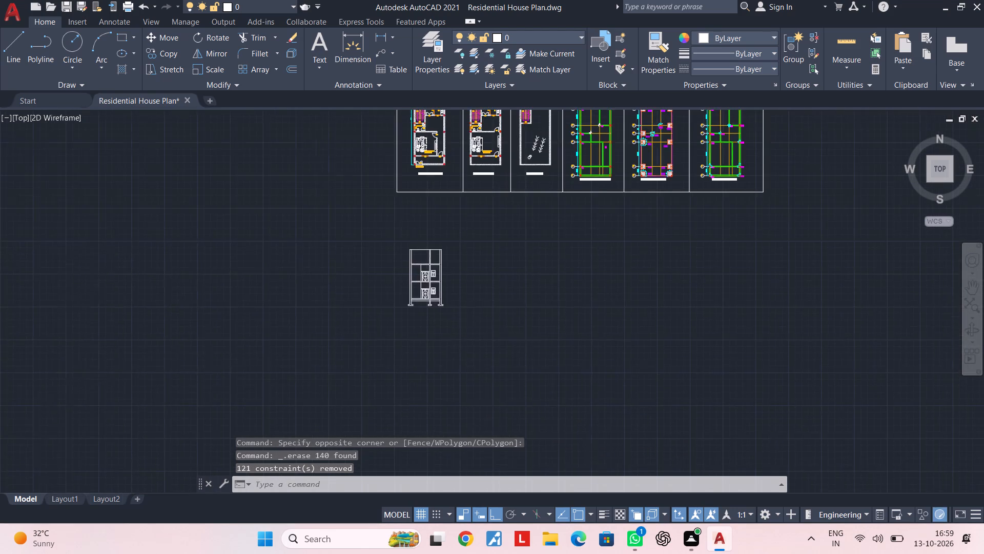
{"action": "scroll", "coordinate": [435, 289], "scroll_direction": "up", "scroll_amount": 2}
{"action": "middle_click_drag", "start_coordinate": [413, 284], "coordinate": [430, 362]}
{"action": "key", "text": "ctrl+s"}
{"action": "key", "text": "ctrl+s"}
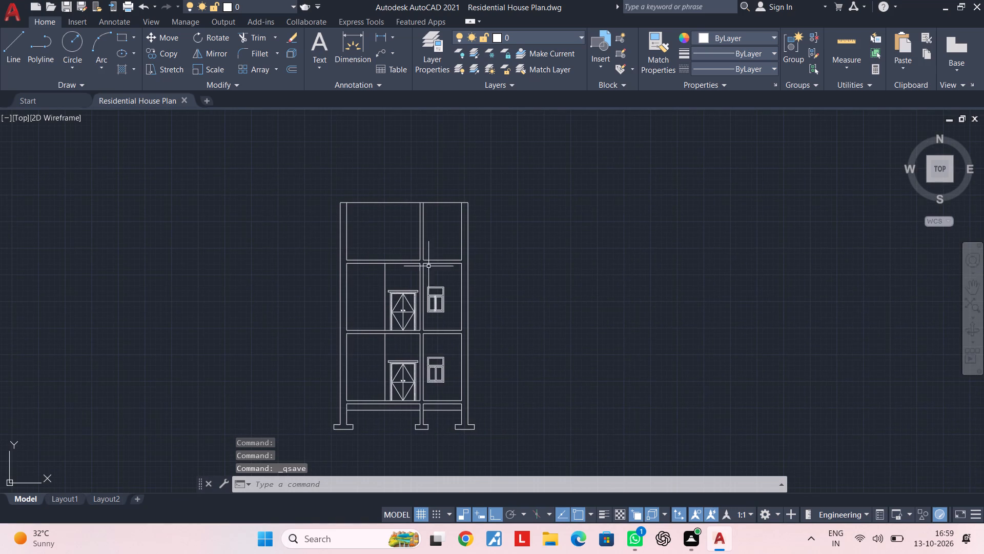
Offset the upper slab's top line in the wide left-hand bay 6' upward into the top level.
{"action": "scroll", "coordinate": [381, 280], "scroll_direction": "up", "scroll_amount": 3}
{"action": "middle_click_drag", "start_coordinate": [388, 260], "coordinate": [354, 374]}
{"action": "scroll", "coordinate": [385, 286], "scroll_direction": "down", "scroll_amount": 2}
{"action": "middle_click_drag", "start_coordinate": [385, 285], "coordinate": [363, 328]}
{"action": "scroll", "coordinate": [364, 310], "scroll_direction": "up", "scroll_amount": 1}
{"action": "middle_click_drag", "start_coordinate": [354, 298], "coordinate": [392, 290]}
{"action": "scroll", "coordinate": [392, 290], "scroll_direction": "up", "scroll_amount": 1}
{"action": "key", "text": "Escape"}
{"action": "key", "text": "Escape"}
{"action": "key", "text": "Escape"}
{"action": "key", "text": "Escape"}
{"action": "key", "text": "Escape"}
{"action": "key", "text": "Escape"}
{"action": "key", "text": "Escape"}
{"action": "middle_click_drag", "start_coordinate": [372, 291], "coordinate": [466, 290]}
{"action": "key", "text": "Escape"}
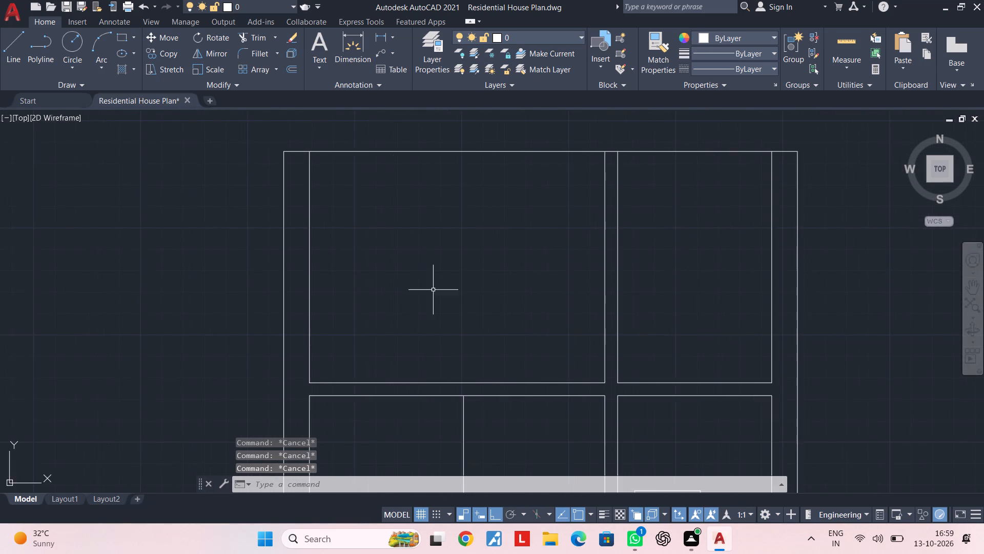
{"action": "key", "text": "Escape"}
{"action": "middle_click_drag", "start_coordinate": [419, 287], "coordinate": [443, 260]}
{"action": "key", "text": "Escape"}
{"action": "key", "text": "Escape"}
{"action": "key", "text": "Escape"}
{"action": "key", "text": "Escape"}
{"action": "key", "text": "Escape"}
{"action": "type", "text": "OF"}
{"action": "key", "text": "space"}
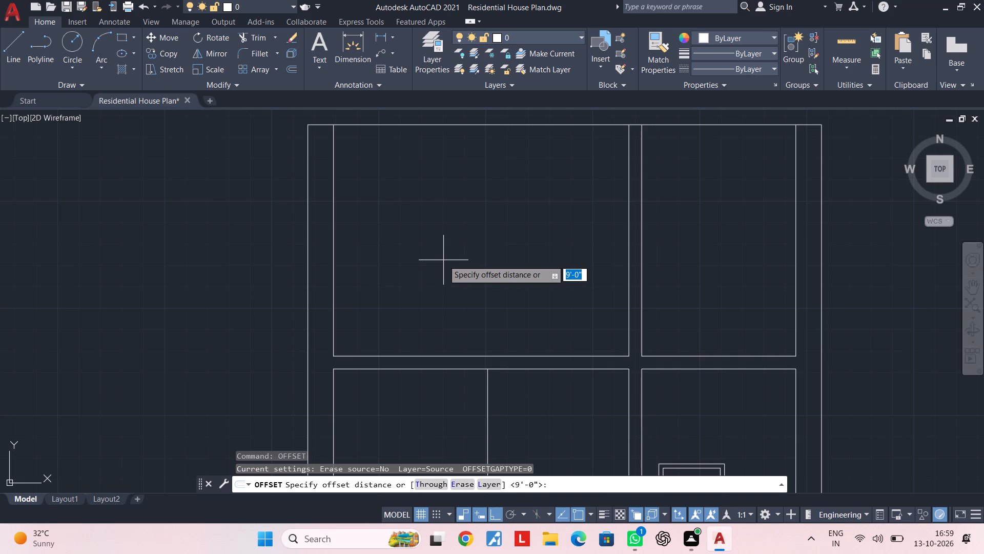
{"action": "type", "text": "6'"}
{"action": "key", "text": "Return"}
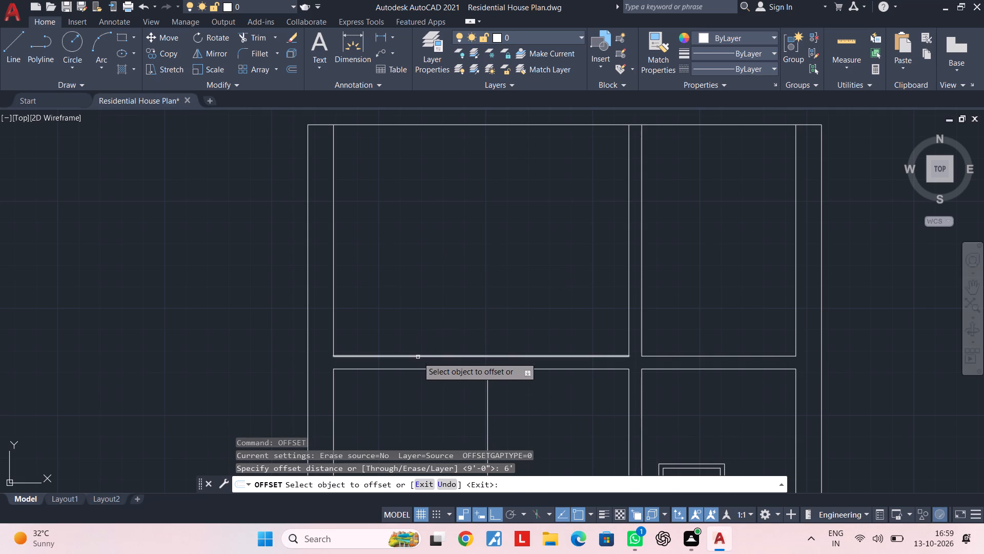
{"action": "left_click", "coordinate": [418, 357]}
{"action": "left_click", "coordinate": [433, 283]}
{"action": "key", "text": "Escape"}
{"action": "key", "text": "Escape"}
{"action": "key", "text": "Escape"}
{"action": "key", "text": "Escape"}
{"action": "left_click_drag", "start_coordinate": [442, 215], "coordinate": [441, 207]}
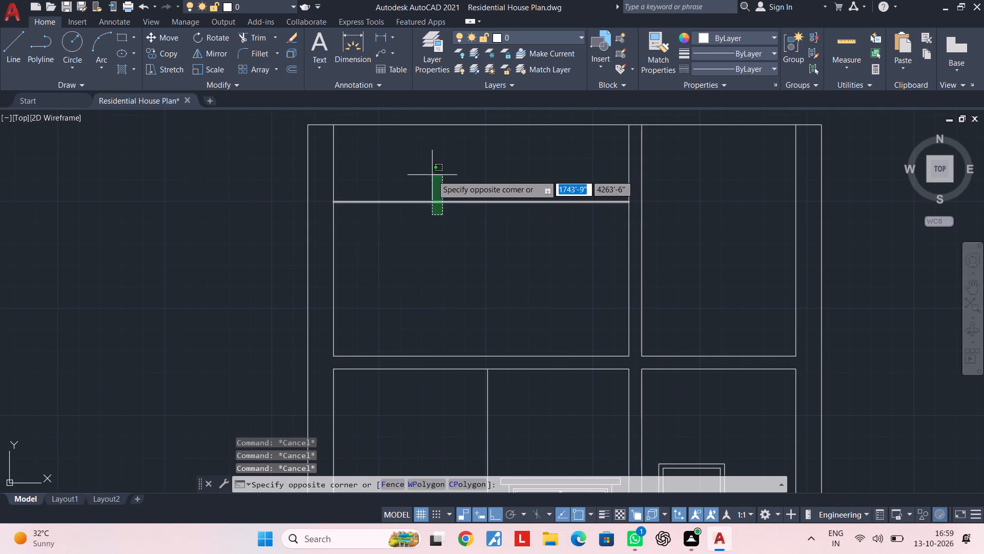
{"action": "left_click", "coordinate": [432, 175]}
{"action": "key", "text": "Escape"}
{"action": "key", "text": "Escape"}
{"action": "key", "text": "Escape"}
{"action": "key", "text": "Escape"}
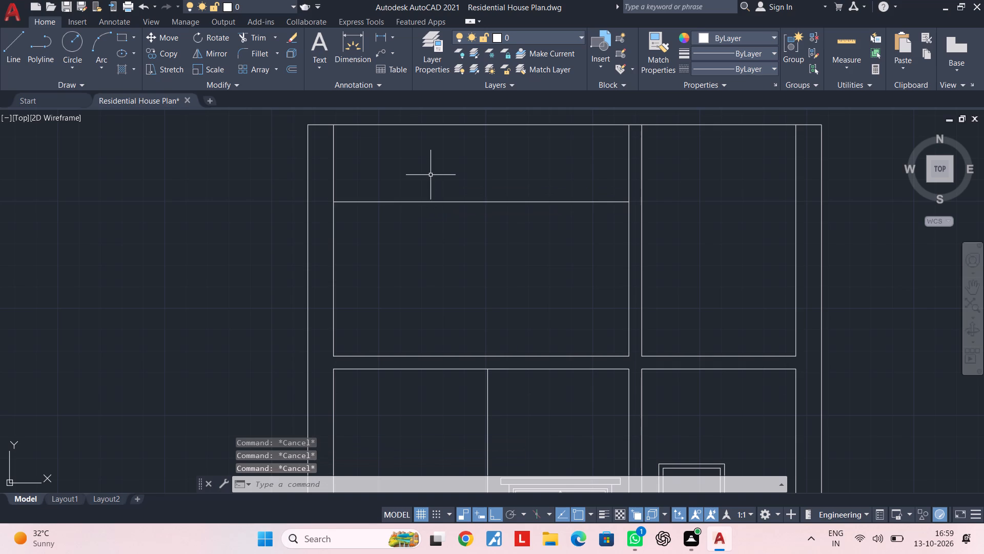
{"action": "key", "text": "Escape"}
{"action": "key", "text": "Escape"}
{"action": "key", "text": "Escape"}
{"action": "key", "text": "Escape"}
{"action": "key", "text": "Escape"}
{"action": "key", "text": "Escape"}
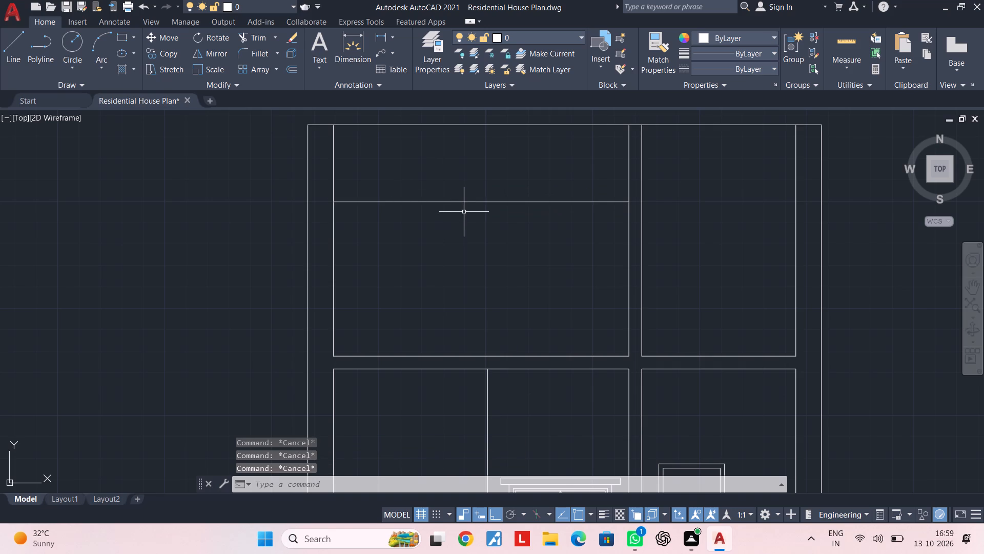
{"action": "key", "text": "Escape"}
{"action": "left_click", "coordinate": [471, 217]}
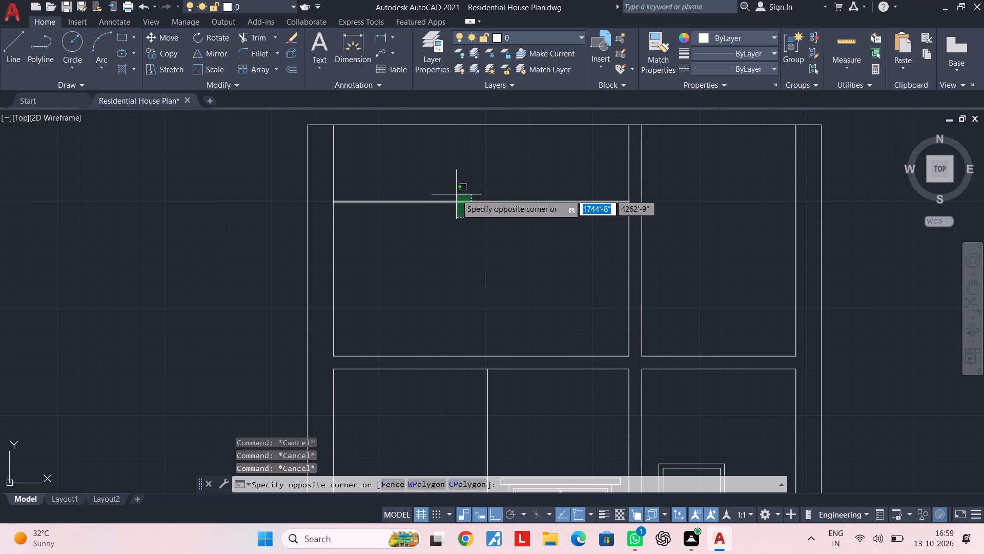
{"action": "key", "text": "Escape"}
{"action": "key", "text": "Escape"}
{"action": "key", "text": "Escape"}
Extend the offset line across the intermediate wall and narrow bay to the right-hand outer wall's outer face.
{"action": "middle_click_drag", "start_coordinate": [527, 241], "coordinate": [510, 245]}
{"action": "key", "text": "Escape"}
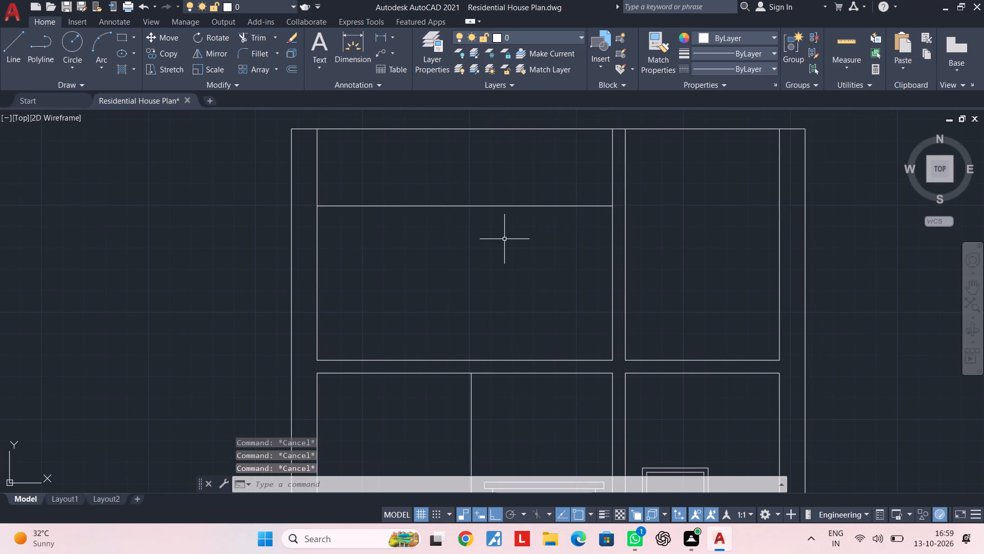
{"action": "type", "text": "EX"}
{"action": "key", "text": "space"}
{"action": "left_click_drag", "start_coordinate": [501, 271], "coordinate": [502, 263]}
{"action": "left_click", "coordinate": [506, 179]}
{"action": "left_click_drag", "start_coordinate": [557, 229], "coordinate": [558, 223]}
{"action": "left_click", "coordinate": [556, 181]}
{"action": "left_click", "coordinate": [693, 239]}
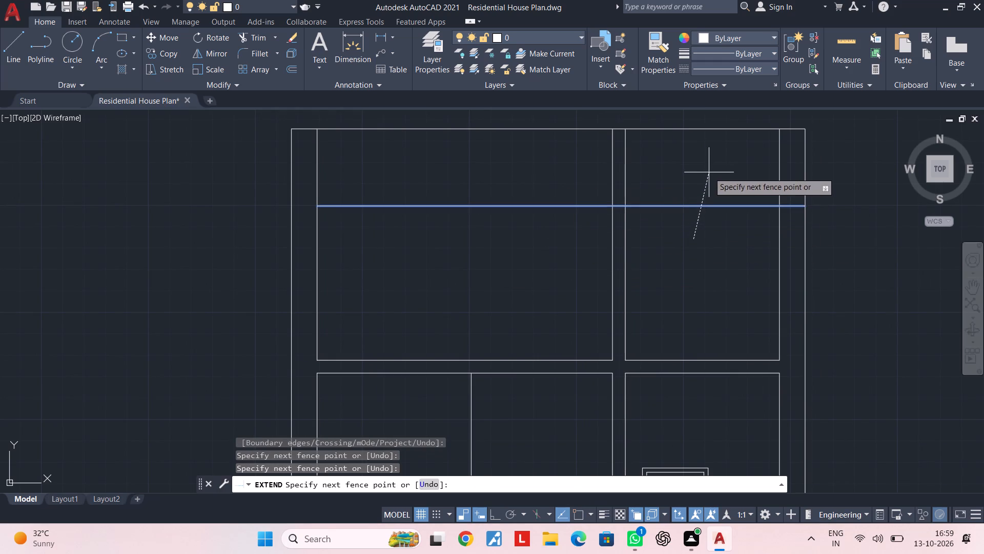
{"action": "left_click", "coordinate": [710, 167]}
{"action": "key", "text": "Escape"}
{"action": "key", "text": "Escape"}
{"action": "key", "text": "Escape"}
{"action": "key", "text": "Escape"}
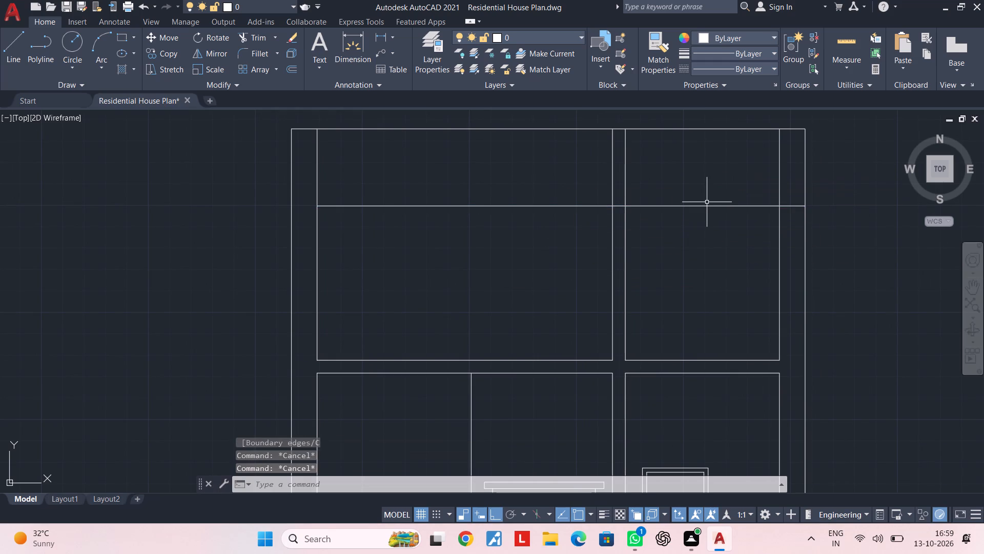
{"action": "key", "text": "Escape"}
{"action": "key", "text": "Escape"}
Trim the right-hand outer wall's two lines above the extended line and the top level line over the narrow right-hand bay.
{"action": "type", "text": "TR"}
{"action": "key", "text": "space"}
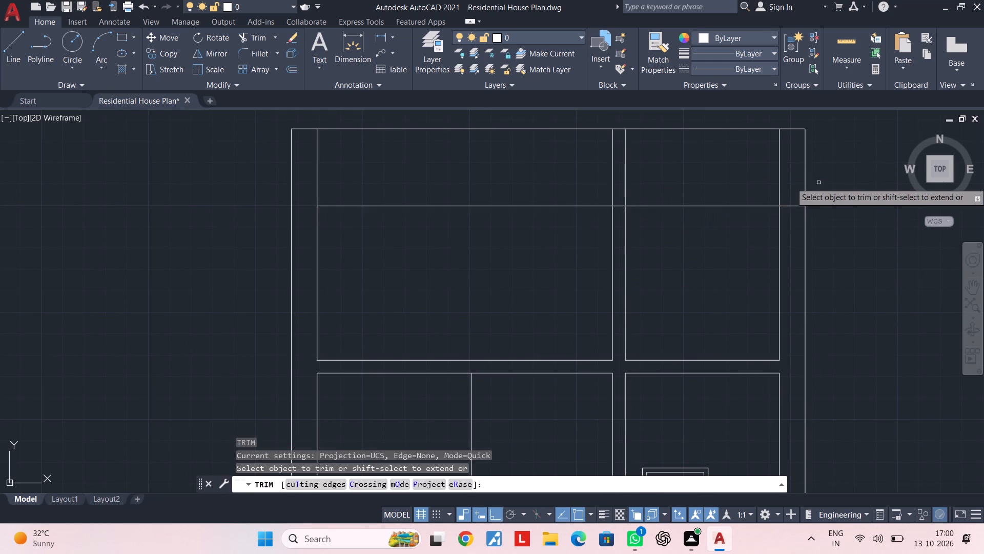
{"action": "left_click", "coordinate": [877, 180]}
{"action": "left_click", "coordinate": [759, 179]}
{"action": "left_click", "coordinate": [733, 182]}
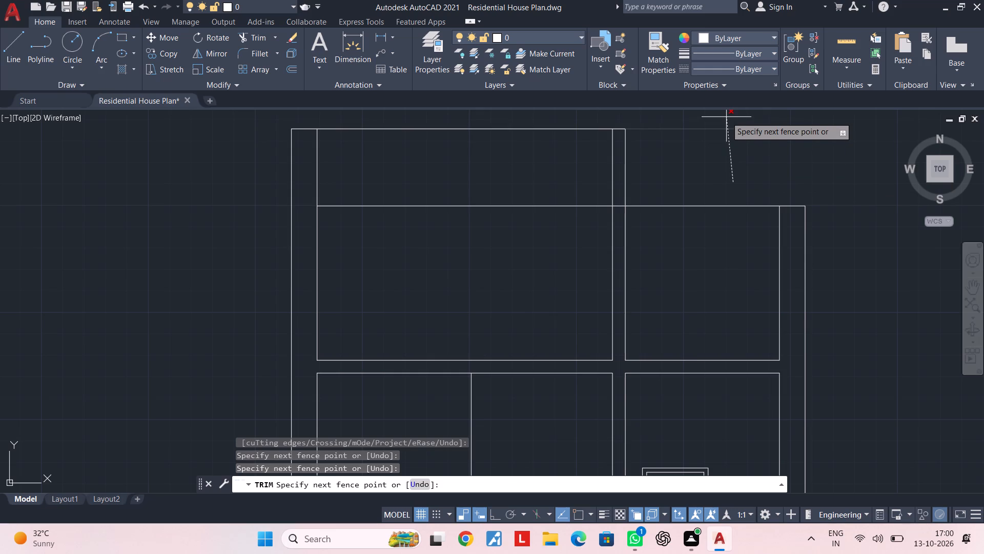
{"action": "left_click", "coordinate": [726, 117]}
{"action": "key", "text": "Escape"}
{"action": "key", "text": "Escape"}
{"action": "middle_click_drag", "start_coordinate": [576, 149], "coordinate": [700, 136]}
{"action": "key", "text": "Escape"}
{"action": "middle_click_drag", "start_coordinate": [681, 150], "coordinate": [681, 185]}
{"action": "key", "text": "Escape"}
{"action": "key", "text": "Escape"}
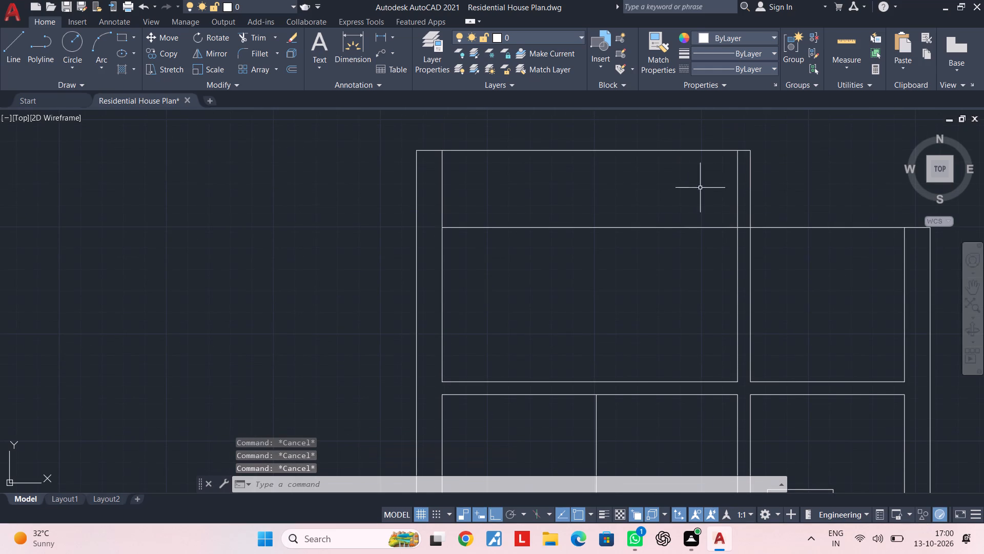
Trim the intermediate wall's two lines above the lower roof line, between the wide and narrow bays.
{"action": "key", "text": "Escape"}
{"action": "type", "text": "TR"}
{"action": "key", "text": "space"}
{"action": "left_click", "coordinate": [833, 180]}
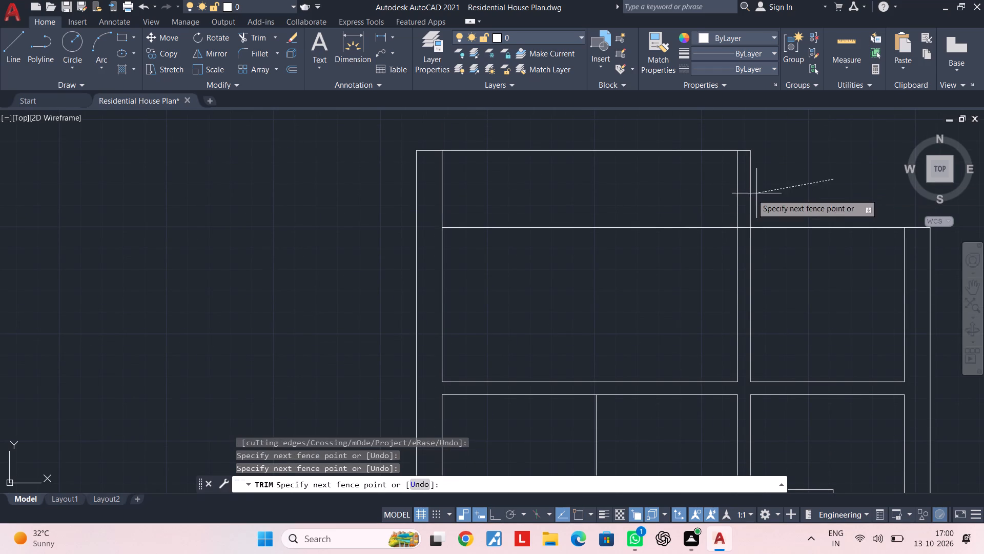
{"action": "left_click", "coordinate": [720, 194]}
{"action": "key", "text": "Escape"}
{"action": "key", "text": "Escape"}
Extend the vertical line inside the wide left-hand bay up to the topmost line of the section.
{"action": "middle_click_drag", "start_coordinate": [674, 202], "coordinate": [697, 184]}
{"action": "key", "text": "Escape"}
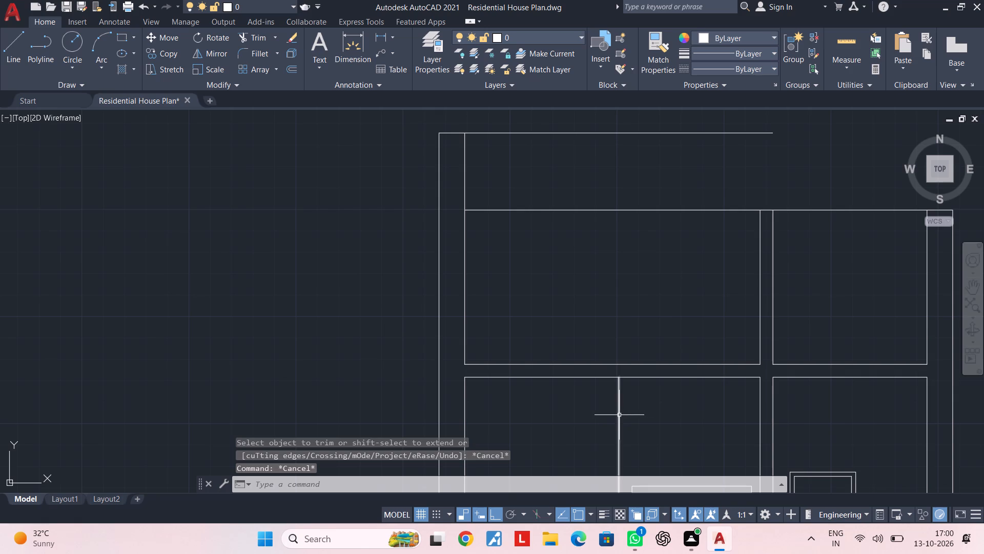
{"action": "left_click", "coordinate": [619, 415]}
{"action": "key", "text": "e"}
{"action": "key", "text": "Escape"}
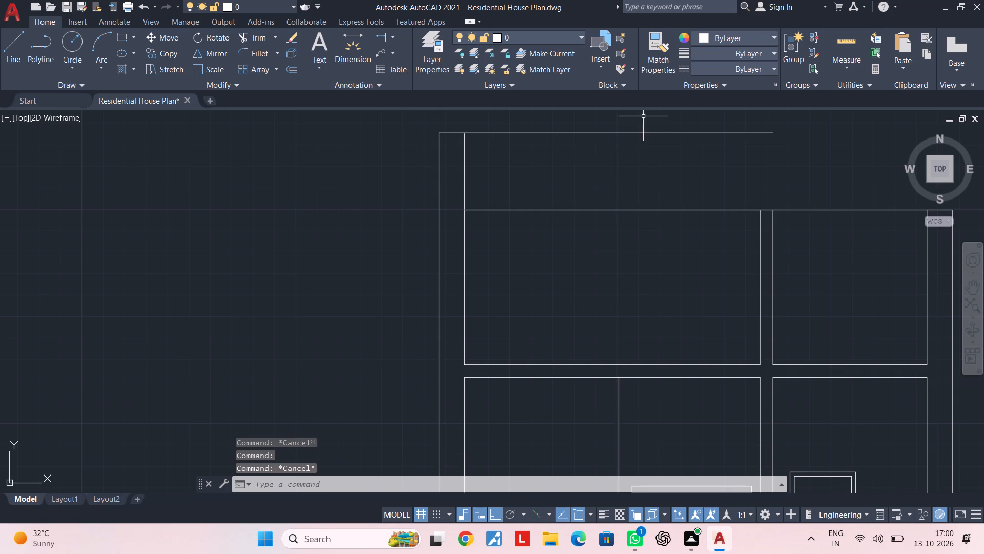
{"action": "left_click", "coordinate": [646, 131]}
{"action": "left_click", "coordinate": [626, 183]}
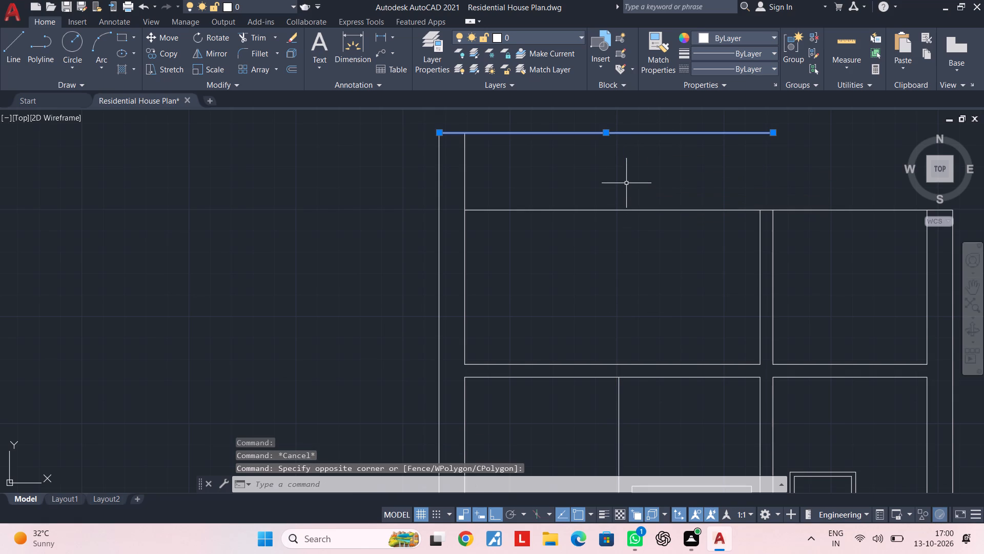
{"action": "type", "text": "EX"}
{"action": "key", "text": "space"}
{"action": "left_click", "coordinate": [646, 389]}
{"action": "left_click", "coordinate": [582, 409]}
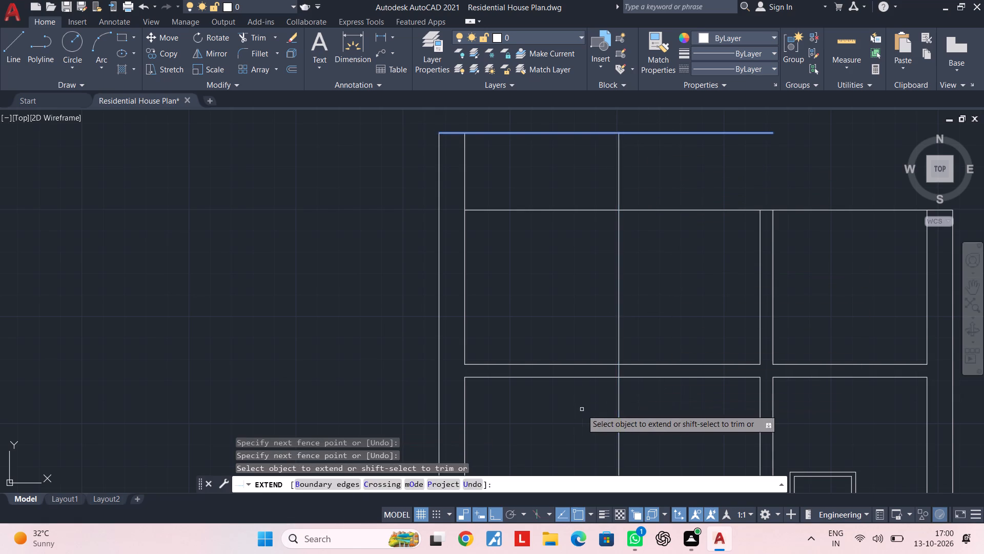
{"action": "key", "text": "Escape"}
{"action": "key", "text": "Escape"}
{"action": "key", "text": "Escape"}
Trim the extended vertical line where it crosses the thickness of the upper slab.
{"action": "key", "text": "t"}
{"action": "key", "text": "r"}
{"action": "key", "text": "space"}
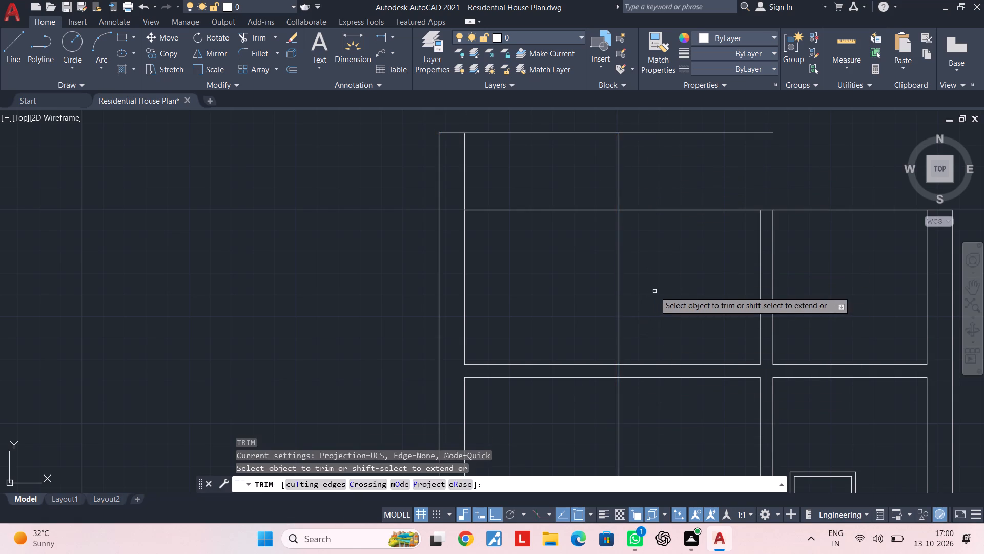
{"action": "left_click", "coordinate": [654, 291]}
{"action": "key", "text": "Escape"}
{"action": "key", "text": "Escape"}
{"action": "middle_click_drag", "start_coordinate": [690, 248], "coordinate": [689, 261]}
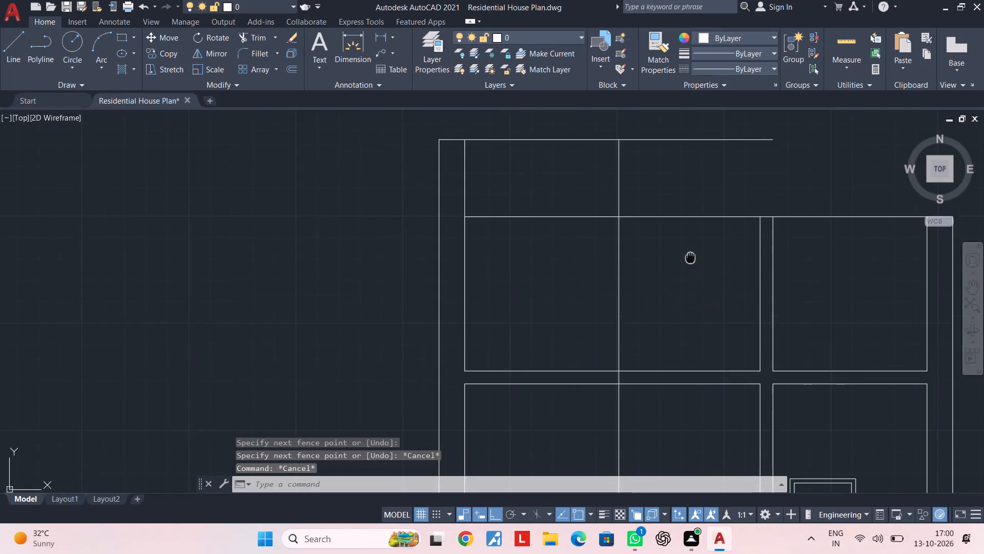
{"action": "middle_click_drag", "start_coordinate": [689, 261], "coordinate": [680, 287]}
{"action": "key", "text": "Escape"}
{"action": "key", "text": "Escape"}
{"action": "middle_click_drag", "start_coordinate": [677, 288], "coordinate": [661, 240]}
{"action": "key", "text": "Escape"}
{"action": "key", "text": "Escape"}
{"action": "type", "text": "TR"}
{"action": "key", "text": "space"}
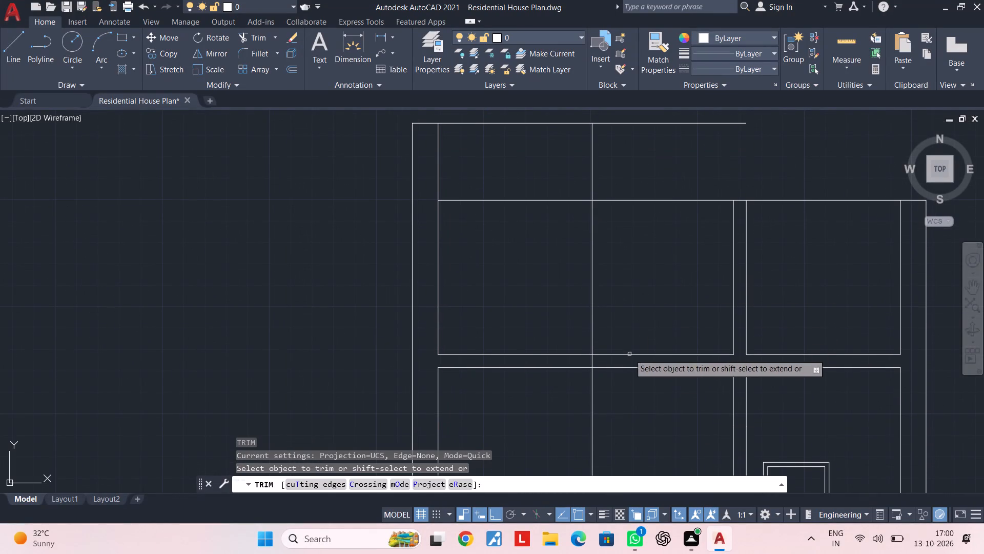
{"action": "left_click", "coordinate": [592, 364]}
{"action": "key", "text": "Escape"}
Offset the extended vertical line above the upper slab 1' toward the intermediate wall.
{"action": "middle_click_drag", "start_coordinate": [645, 195], "coordinate": [640, 261]}
{"action": "key", "text": "Escape"}
{"action": "key", "text": "Escape"}
{"action": "key", "text": "Escape"}
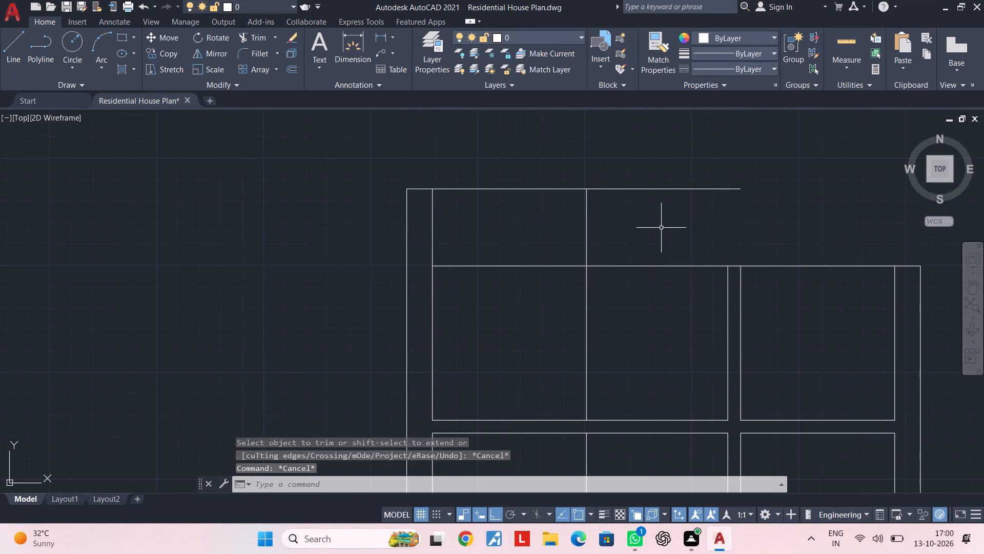
{"action": "key", "text": "Escape"}
{"action": "key", "text": "Escape"}
{"action": "key", "text": "Escape"}
{"action": "middle_click_drag", "start_coordinate": [650, 228], "coordinate": [672, 220]}
{"action": "key", "text": "Escape"}
{"action": "middle_click_drag", "start_coordinate": [643, 219], "coordinate": [686, 205]}
{"action": "key", "text": "Escape"}
{"action": "key", "text": "Escape"}
{"action": "key", "text": "Escape"}
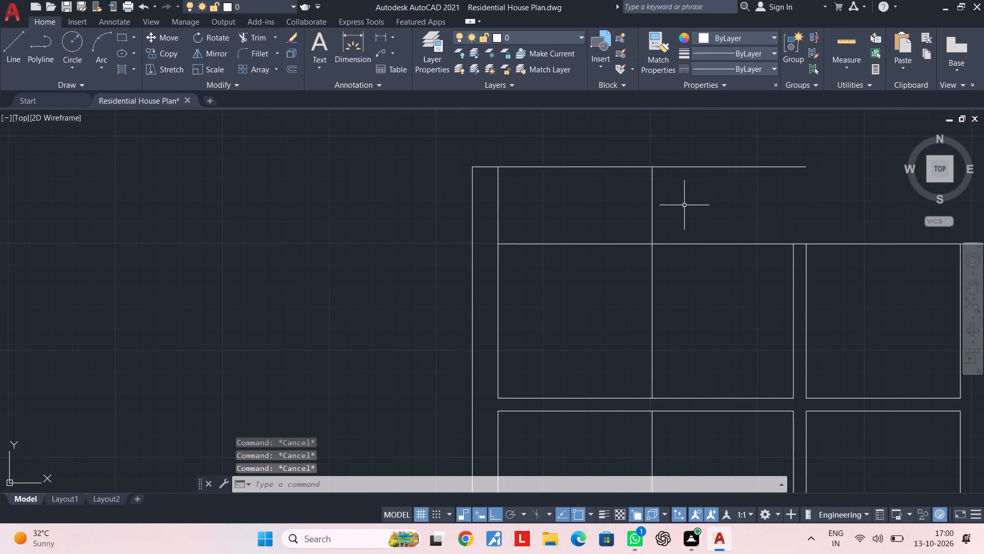
{"action": "key", "text": "Escape"}
{"action": "type", "text": "OF"}
{"action": "key", "text": "space"}
{"action": "type", "text": "1'"}
{"action": "key", "text": "Return"}
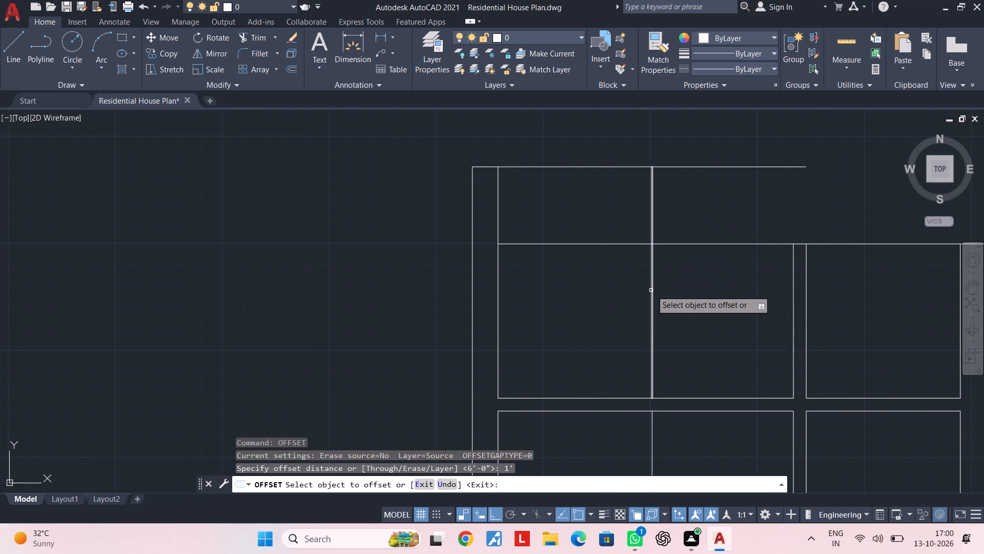
{"action": "left_click", "coordinate": [651, 290]}
{"action": "left_click", "coordinate": [722, 285]}
{"action": "key", "text": "Escape"}
{"action": "key", "text": "Escape"}
{"action": "key", "text": "Escape"}
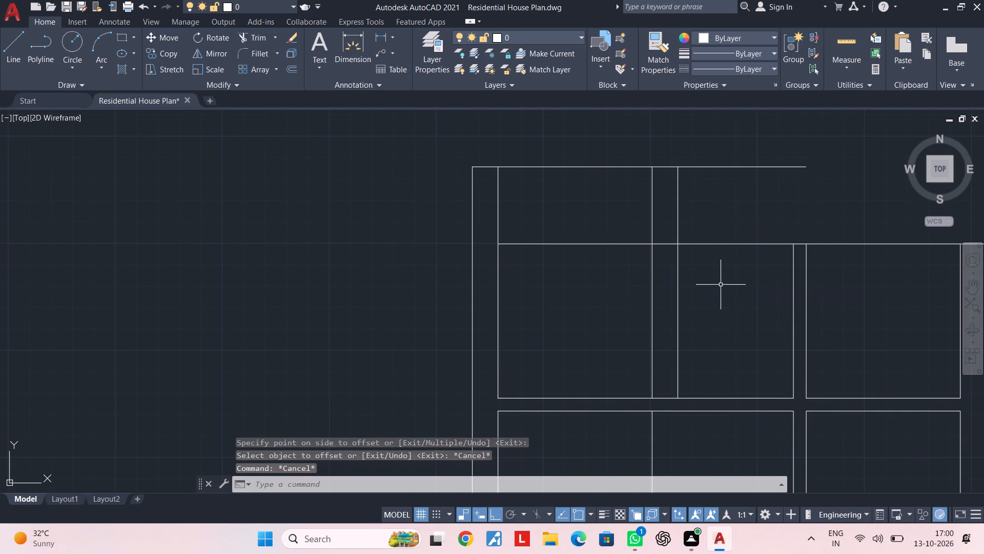
Trim the topmost line where it runs past the new 1' wall toward the right-hand side.
{"action": "key", "text": "Escape"}
{"action": "type", "text": "TR"}
{"action": "key", "text": "space"}
{"action": "left_click", "coordinate": [722, 171]}
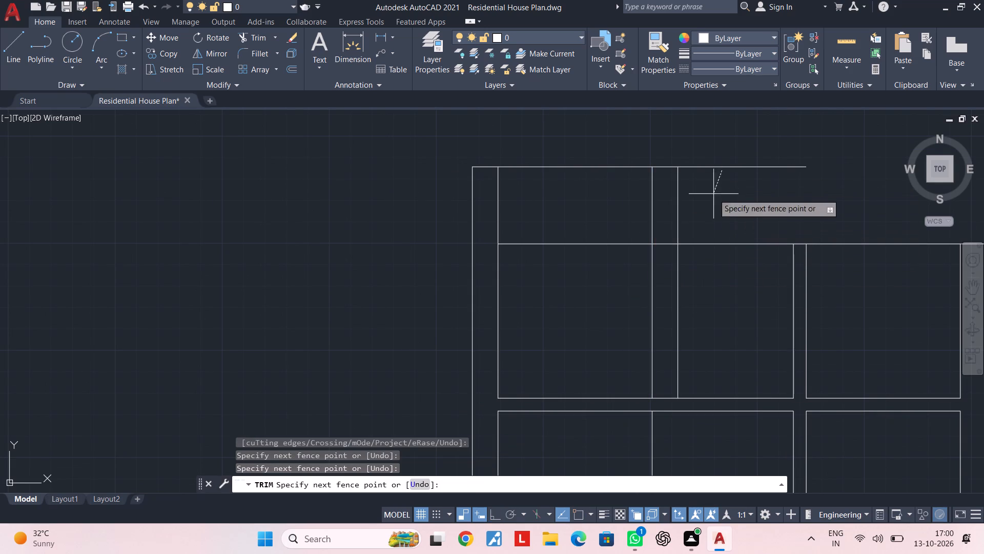
{"action": "left_click", "coordinate": [724, 131]}
{"action": "key", "text": "Escape"}
Offset the topmost line of the raised left-hand block 6" upward for its roof slab.
{"action": "middle_click_drag", "start_coordinate": [598, 253], "coordinate": [667, 242]}
{"action": "scroll", "coordinate": [640, 253], "scroll_direction": "down", "scroll_amount": 2}
{"action": "middle_click_drag", "start_coordinate": [640, 254], "coordinate": [622, 260]}
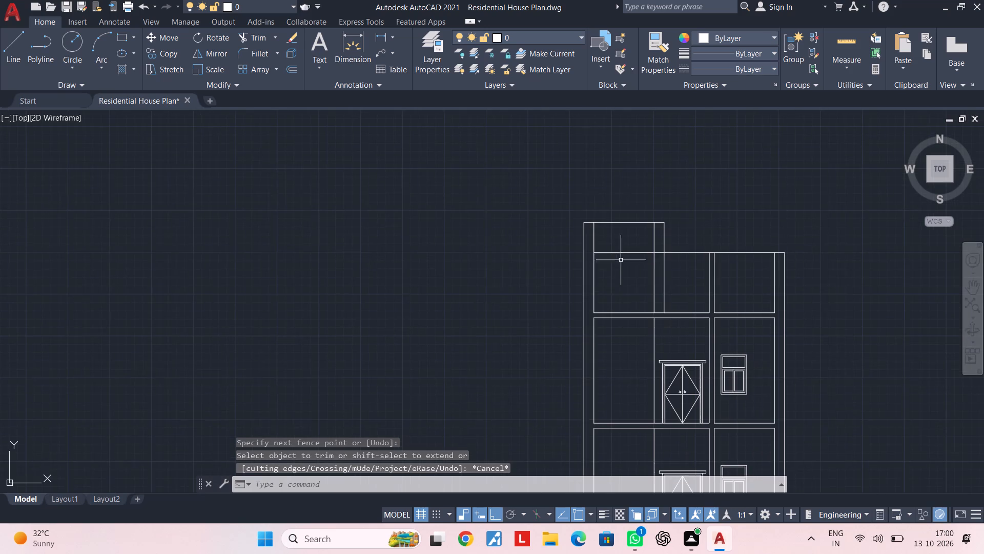
{"action": "middle_click_drag", "start_coordinate": [622, 247], "coordinate": [622, 239]}
{"action": "key", "text": "Escape"}
{"action": "key", "text": "Escape"}
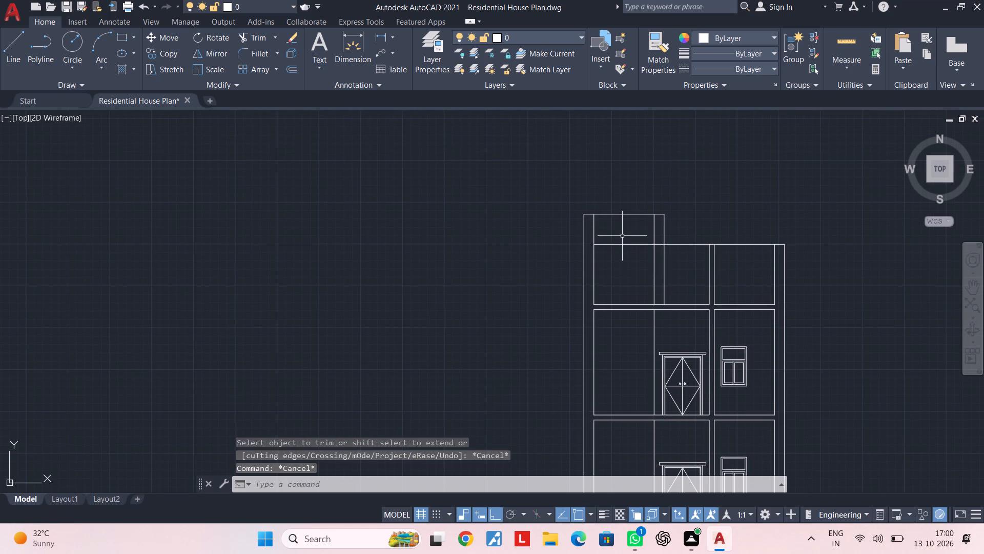
{"action": "key", "text": "Escape"}
{"action": "key", "text": "Escape"}
{"action": "scroll", "coordinate": [630, 251], "scroll_direction": "up", "scroll_amount": 3}
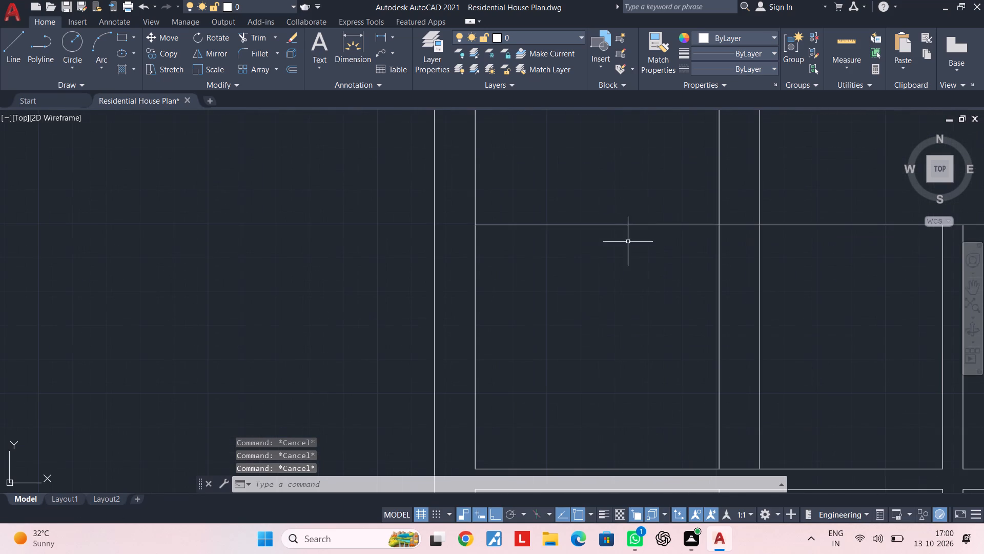
{"action": "middle_click_drag", "start_coordinate": [621, 214], "coordinate": [586, 301]}
{"action": "middle_click_drag", "start_coordinate": [579, 252], "coordinate": [567, 284]}
{"action": "key", "text": "Escape"}
{"action": "key", "text": "Escape"}
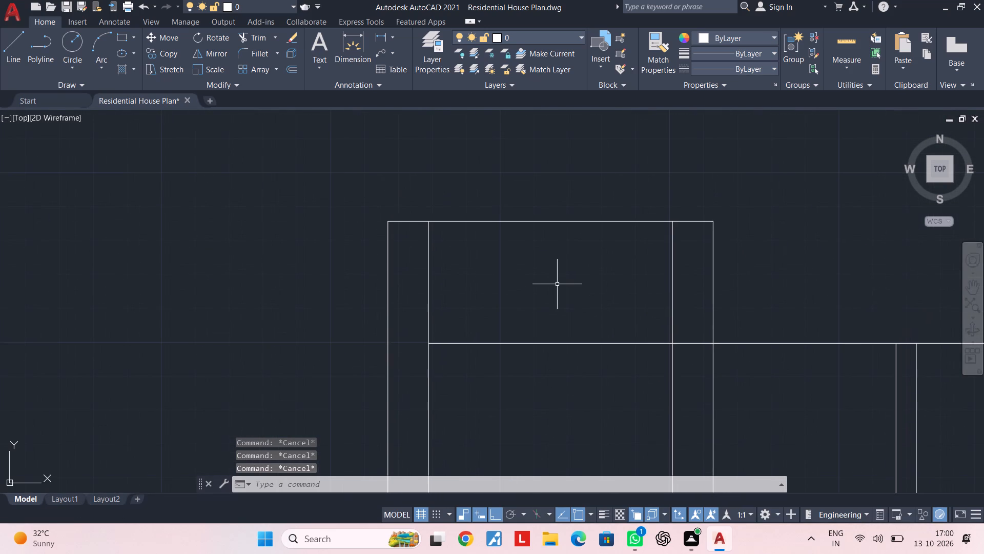
{"action": "key", "text": "Escape"}
{"action": "type", "text": "OF"}
{"action": "key", "text": "space"}
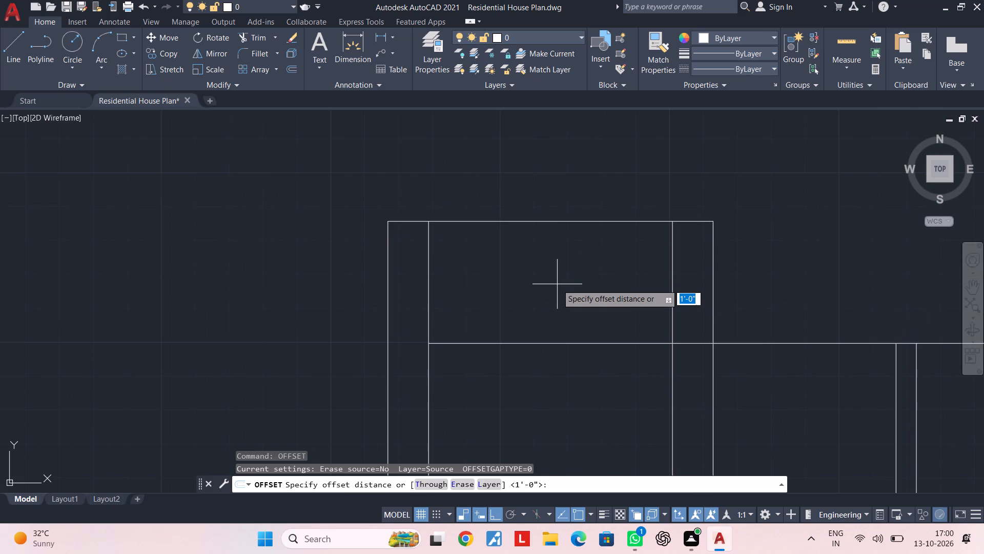
{"action": "type", "text": "6\""}
{"action": "key", "text": "Return"}
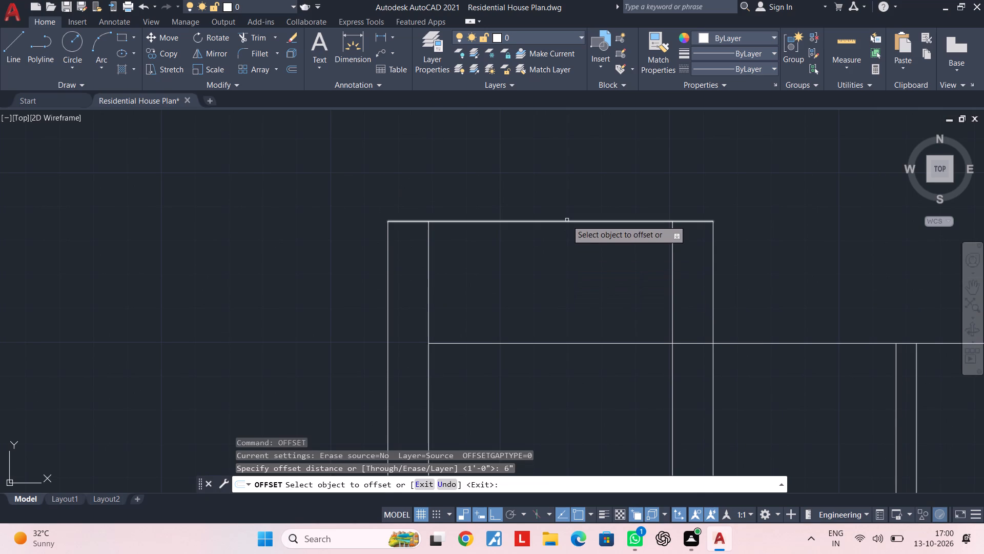
{"action": "left_click", "coordinate": [567, 220]}
{"action": "left_click", "coordinate": [570, 166]}
{"action": "key", "text": "Escape"}
{"action": "key", "text": "Escape"}
{"action": "key", "text": "Escape"}
{"action": "key", "text": "Escape"}
Check the length of the new roof slab line with a linear dimension from end to end.
{"action": "left_click", "coordinate": [378, 31]}
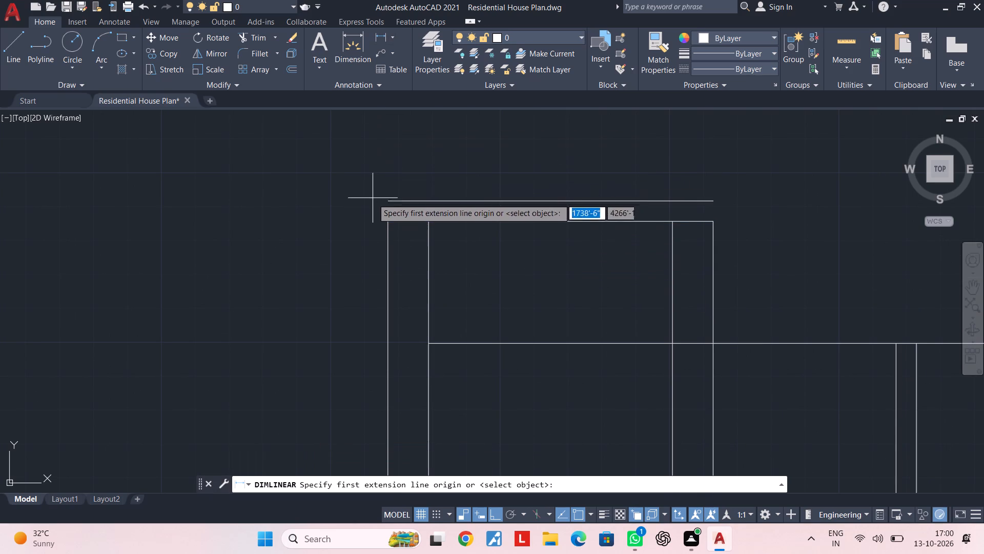
{"action": "left_click", "coordinate": [391, 198]}
{"action": "left_click", "coordinate": [717, 202]}
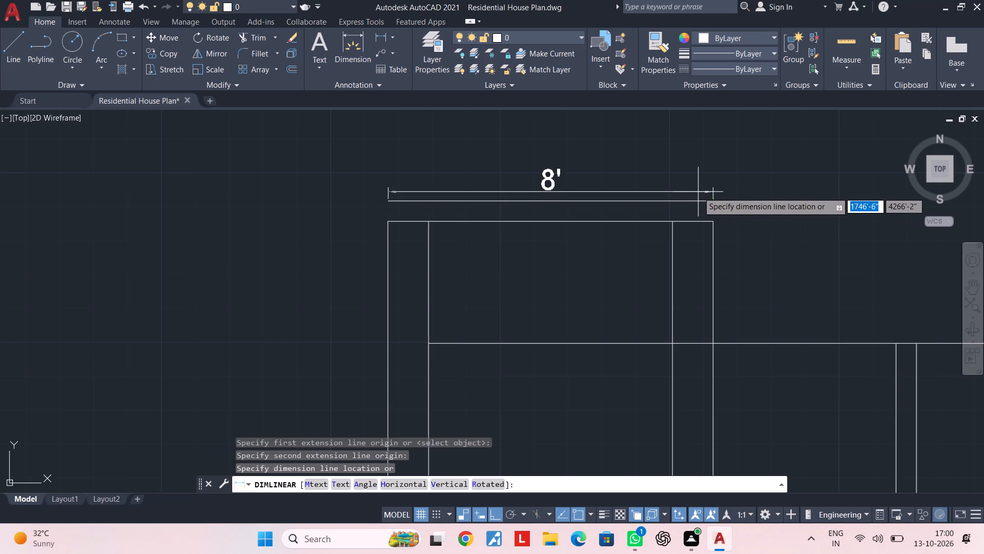
{"action": "key", "text": "Escape"}
{"action": "key", "text": "Escape"}
{"action": "key", "text": "Escape"}
Offset the outer faces of the raised block's right-hand and left-hand walls 3" outward.
{"action": "type", "text": "OF"}
{"action": "key", "text": "space"}
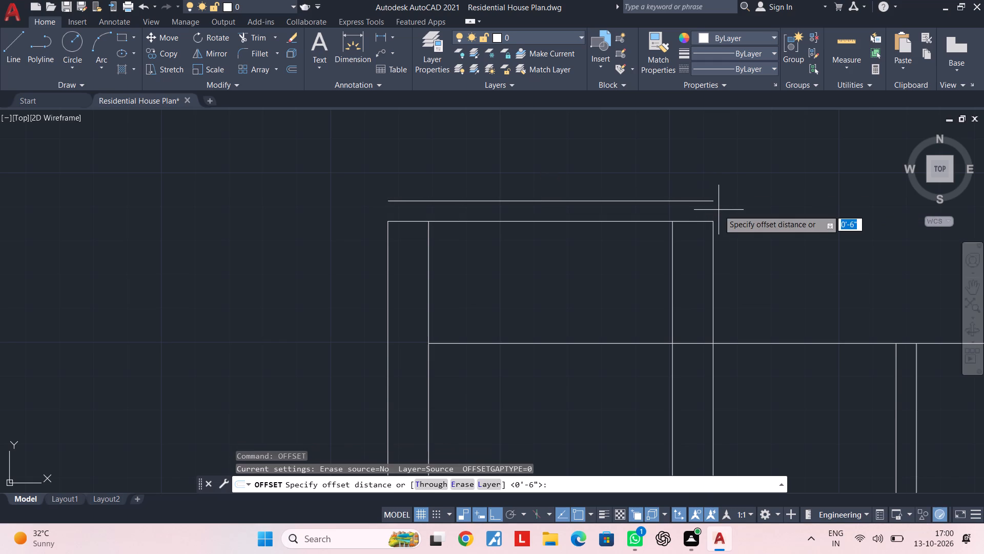
{"action": "type", "text": "3\""}
{"action": "key", "text": "Return"}
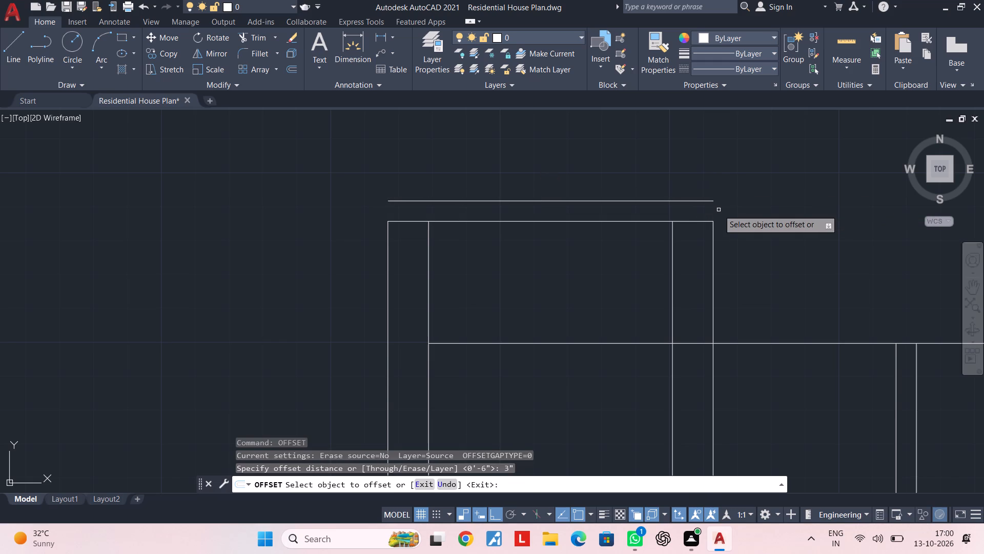
{"action": "left_click", "coordinate": [714, 246]}
{"action": "left_click", "coordinate": [855, 235]}
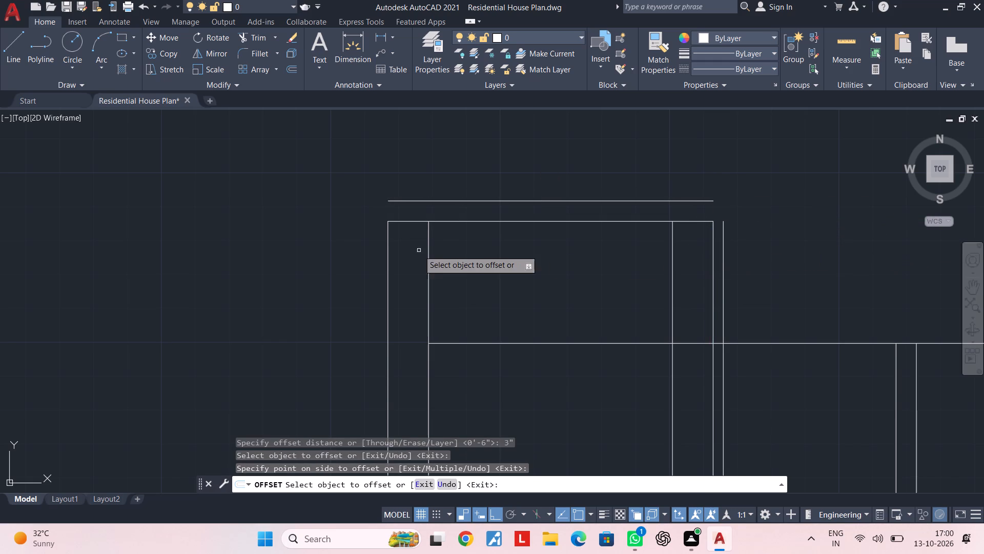
{"action": "left_click_drag", "start_coordinate": [387, 240], "coordinate": [382, 240]}
{"action": "left_click", "coordinate": [301, 240]}
{"action": "key", "text": "Escape"}
{"action": "key", "text": "Escape"}
{"action": "key", "text": "Escape"}
{"action": "key", "text": "Escape"}
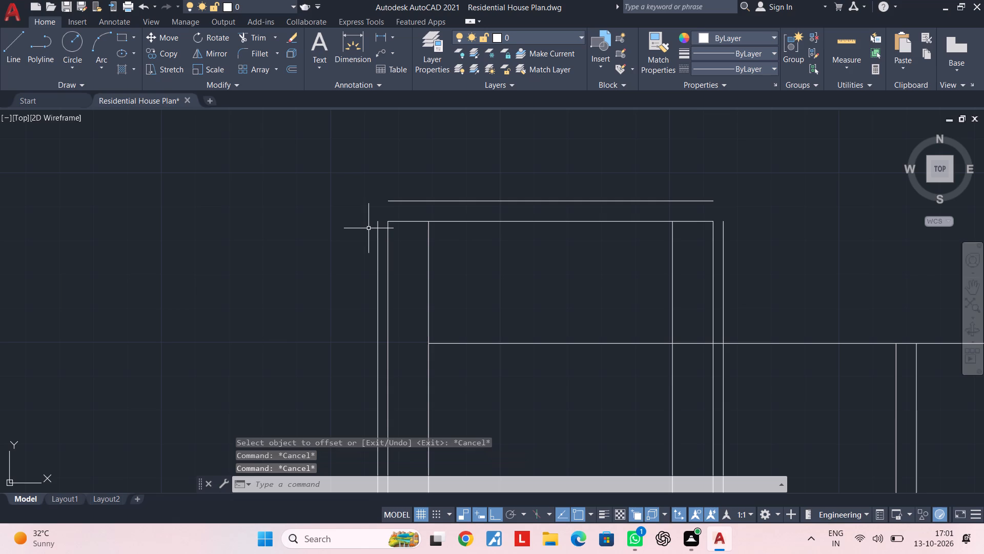
{"action": "key", "text": "Escape"}
{"action": "key", "text": "Escape"}
{"action": "key", "text": "Escape"}
{"action": "key", "text": "Escape"}
{"action": "key", "text": "Escape"}
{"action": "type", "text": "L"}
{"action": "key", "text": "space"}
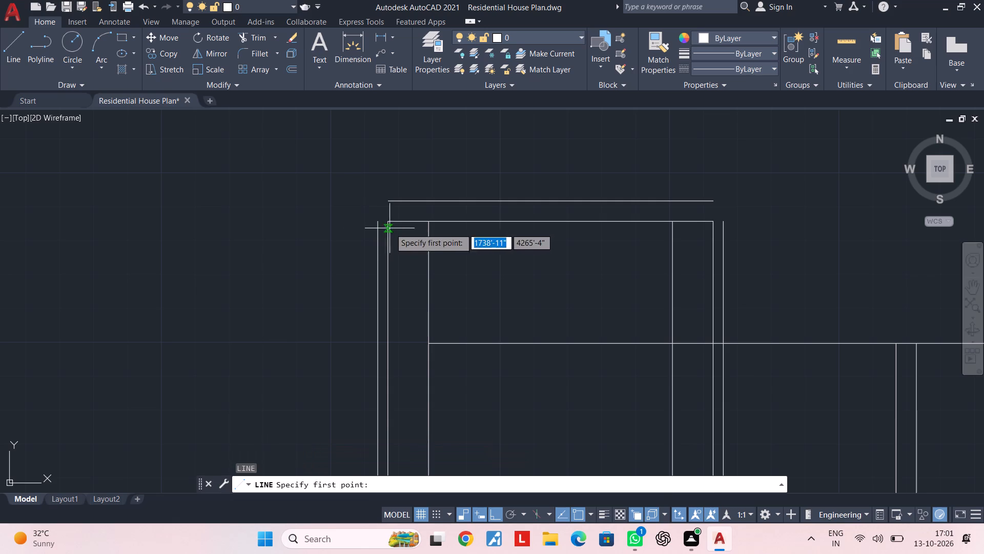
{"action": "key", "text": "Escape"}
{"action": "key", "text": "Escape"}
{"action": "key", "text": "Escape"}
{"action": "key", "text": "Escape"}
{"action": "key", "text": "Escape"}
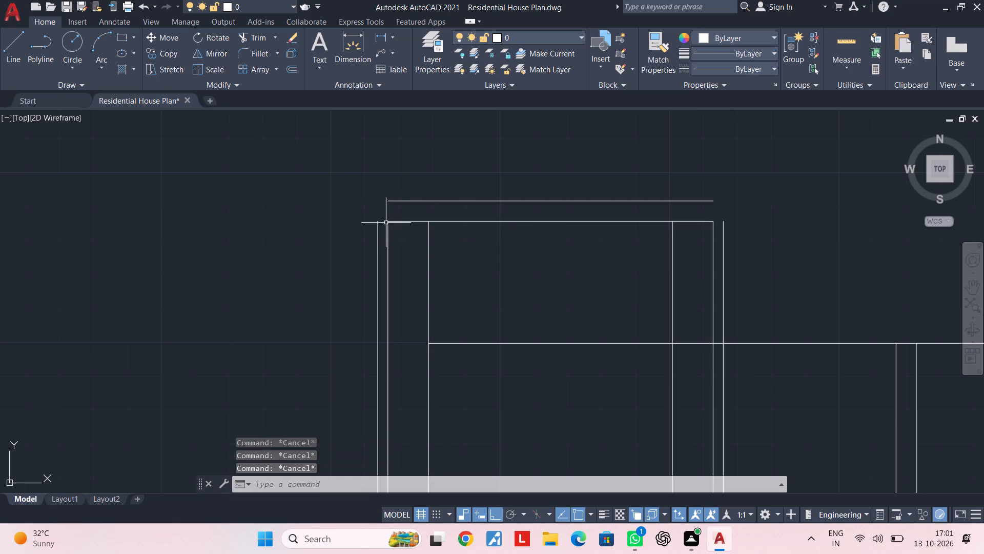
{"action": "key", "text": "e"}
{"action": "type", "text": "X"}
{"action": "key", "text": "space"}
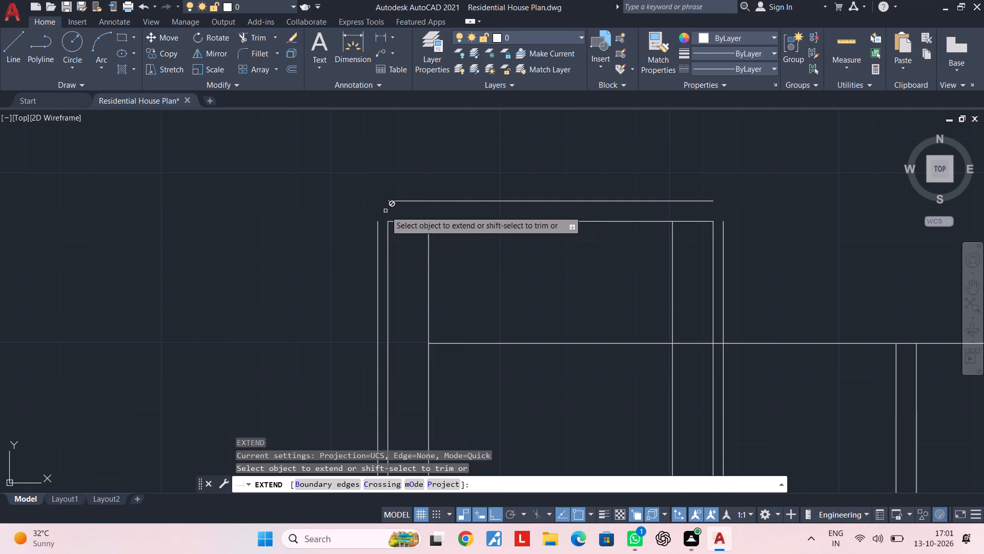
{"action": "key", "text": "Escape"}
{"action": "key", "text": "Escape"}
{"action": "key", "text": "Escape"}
Select the offset line just outside the raised block's left-hand wall for editing at its top end.
{"action": "left_click", "coordinate": [379, 227]}
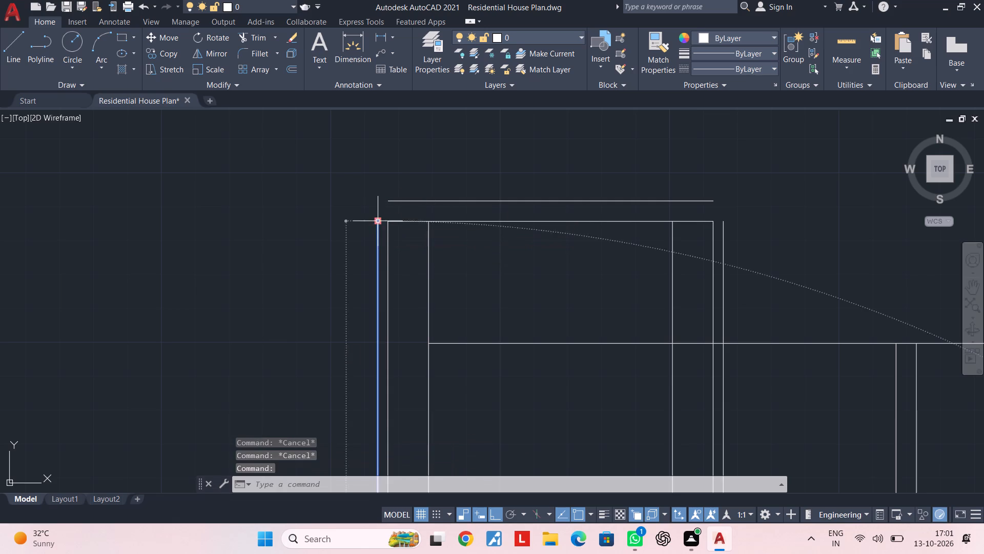